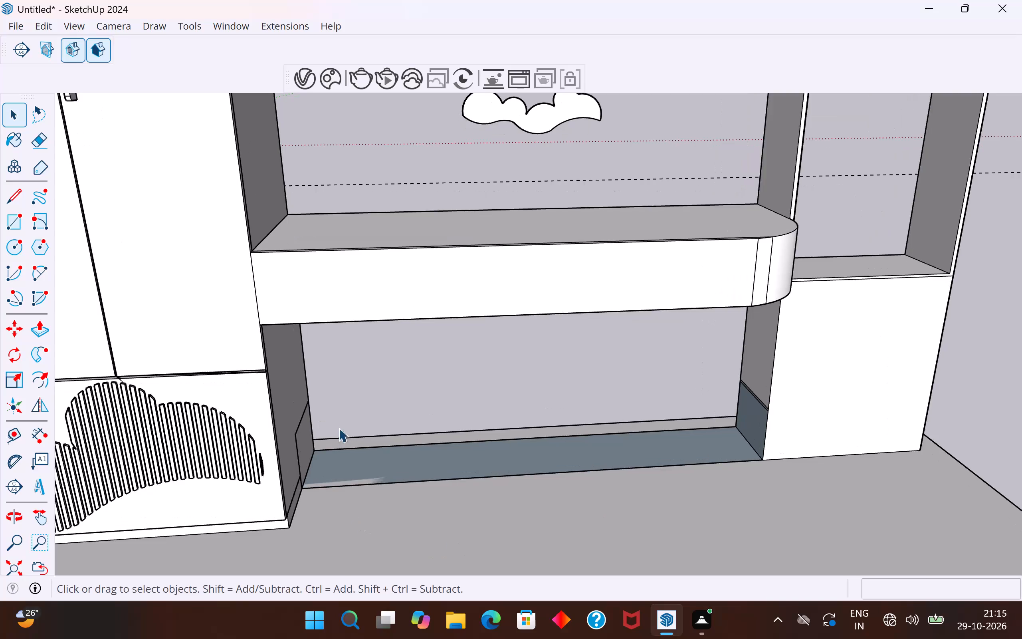
Erase the removed base's front edge line across the floor between the wardrobe and the shelf unit.
middle_drag(339, 428, 205, 427)
scroll(473, 472, down, 4)
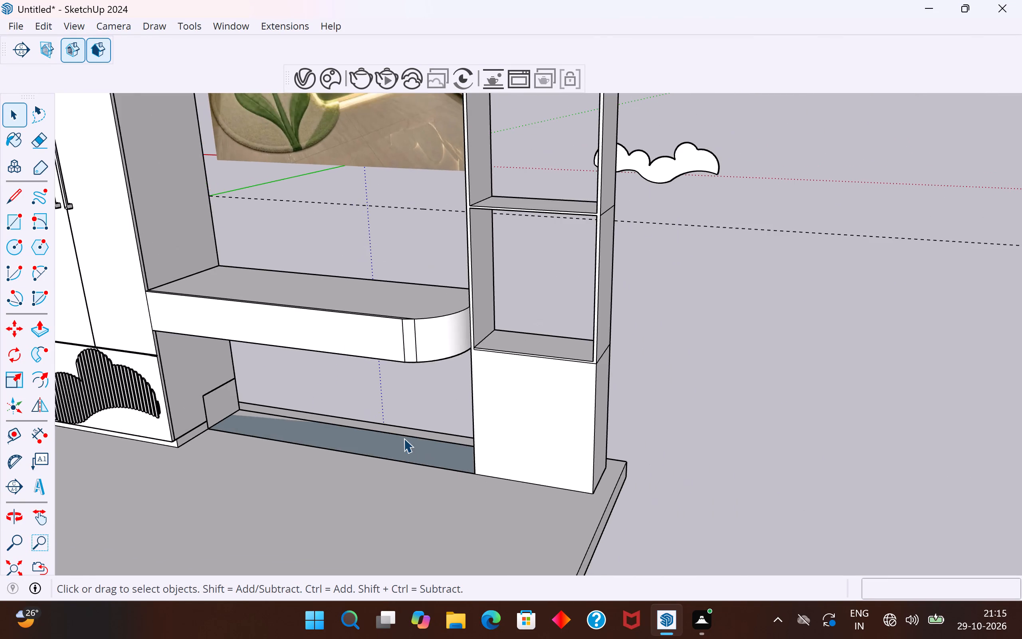
scroll(403, 435, up, 4)
middle_drag(610, 425, 0, 473)
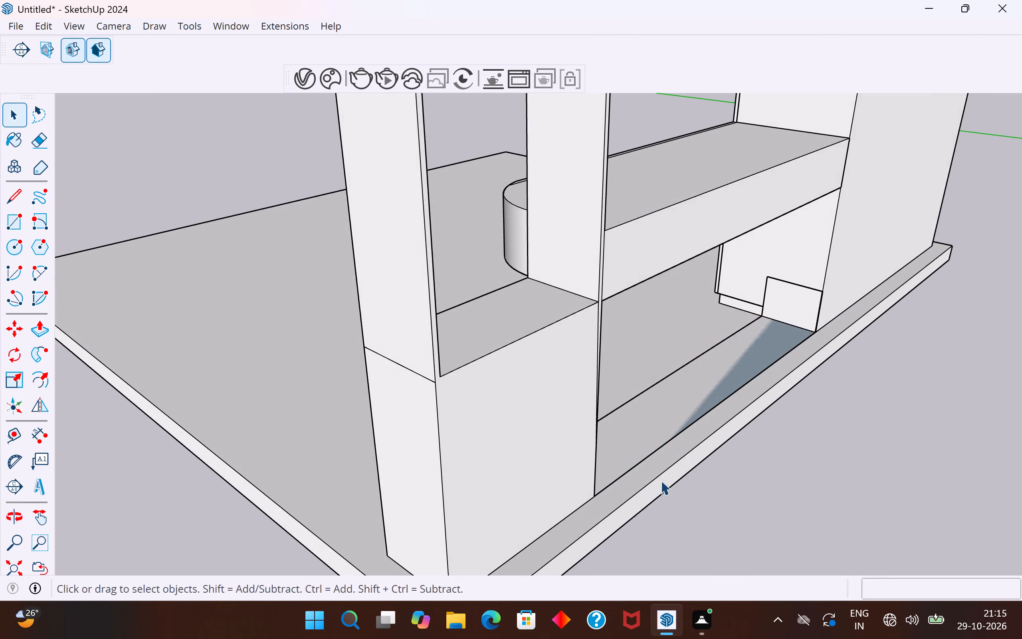
scroll(642, 476, down, 4)
middle_drag(691, 515, 523, 482)
scroll(633, 434, up, 4)
click(648, 431)
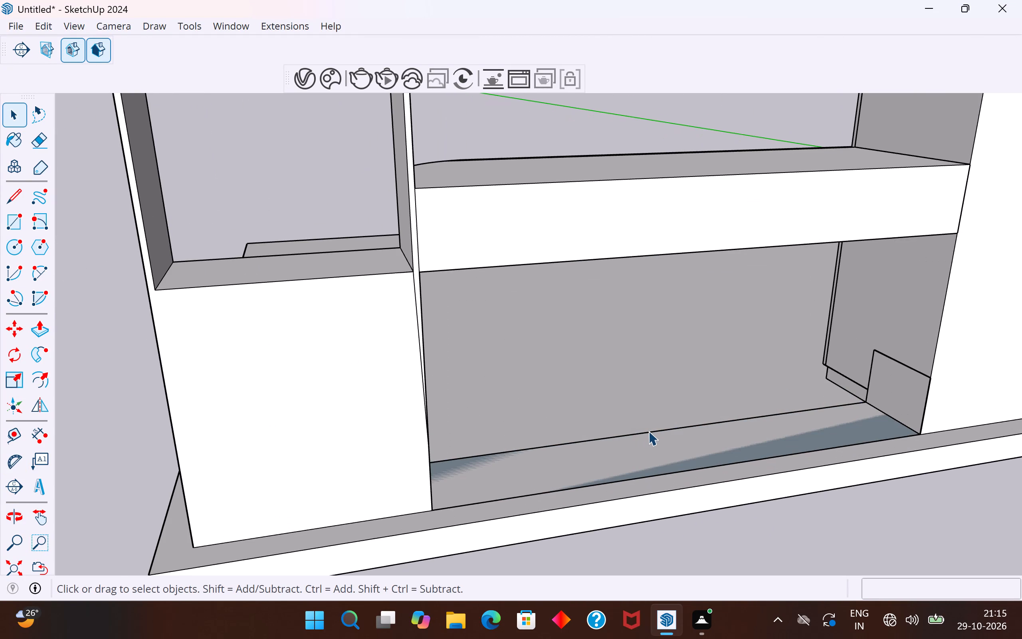
key(Delete)
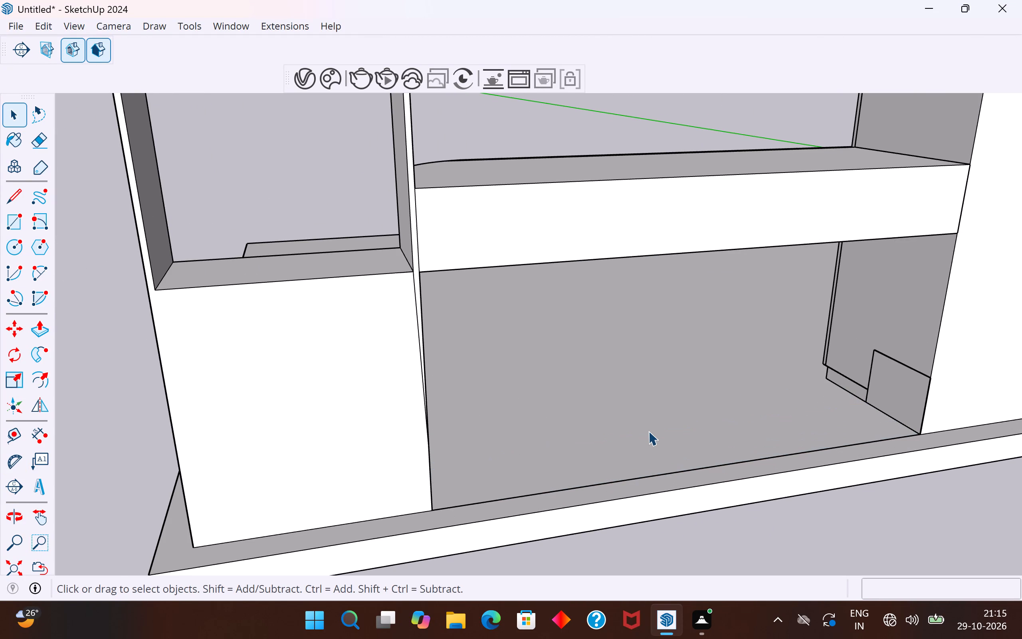
Erase the top and front outline edges left by the base on the wardrobe's inner side.
click(893, 361)
key(Delete)
click(873, 371)
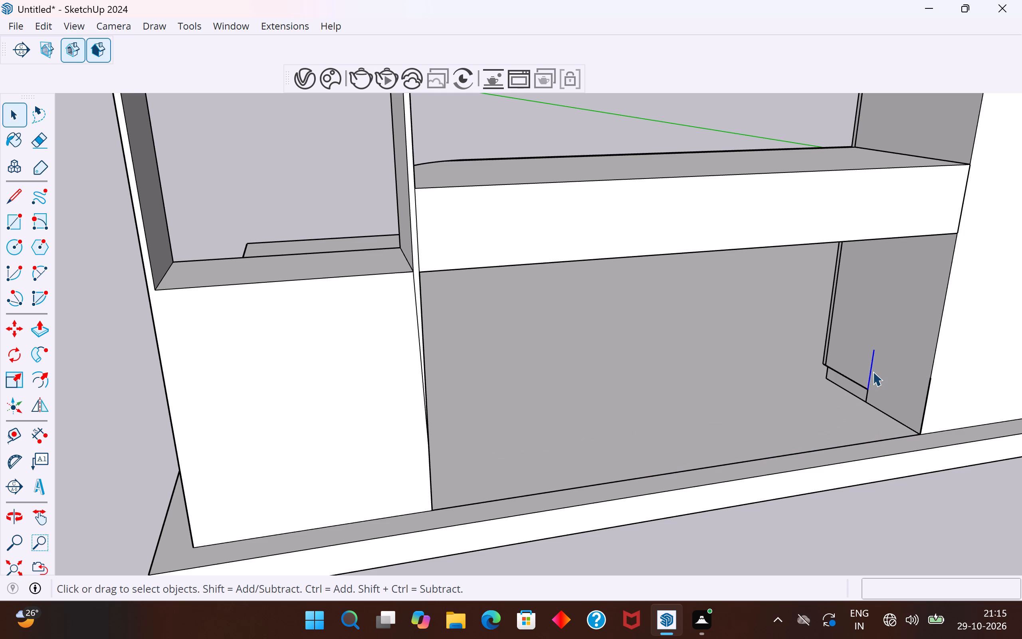
key(Delete)
Reverse the large blue back-facing face low on the shelf unit's desk-side panel.
scroll(609, 427, down, 6)
middle_drag(673, 447, 430, 413)
scroll(453, 417, up, 10)
middle_drag(453, 417, 330, 367)
click(432, 411)
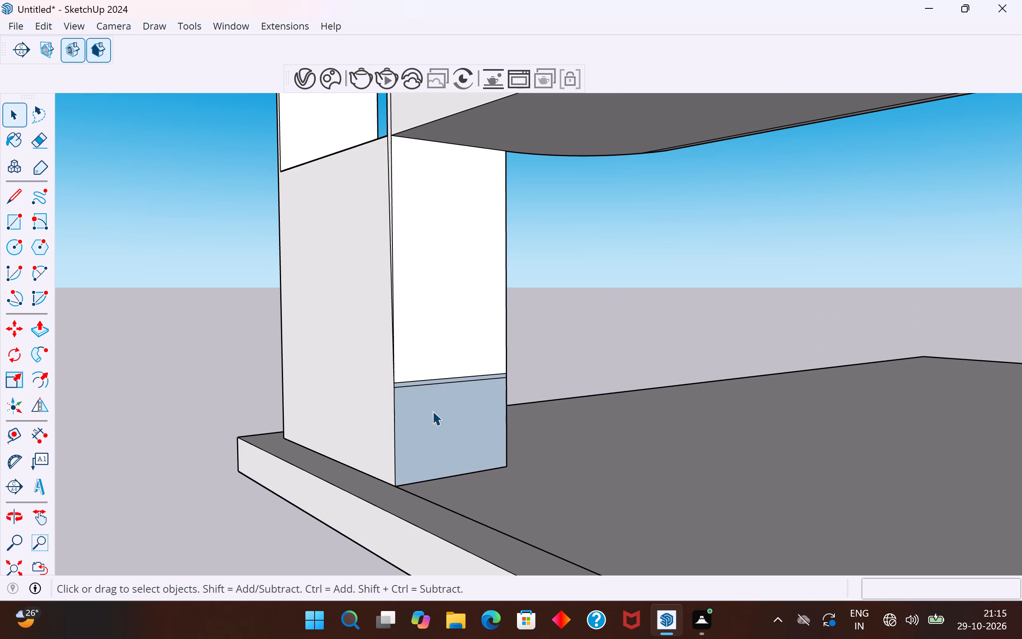
right_click(432, 411)
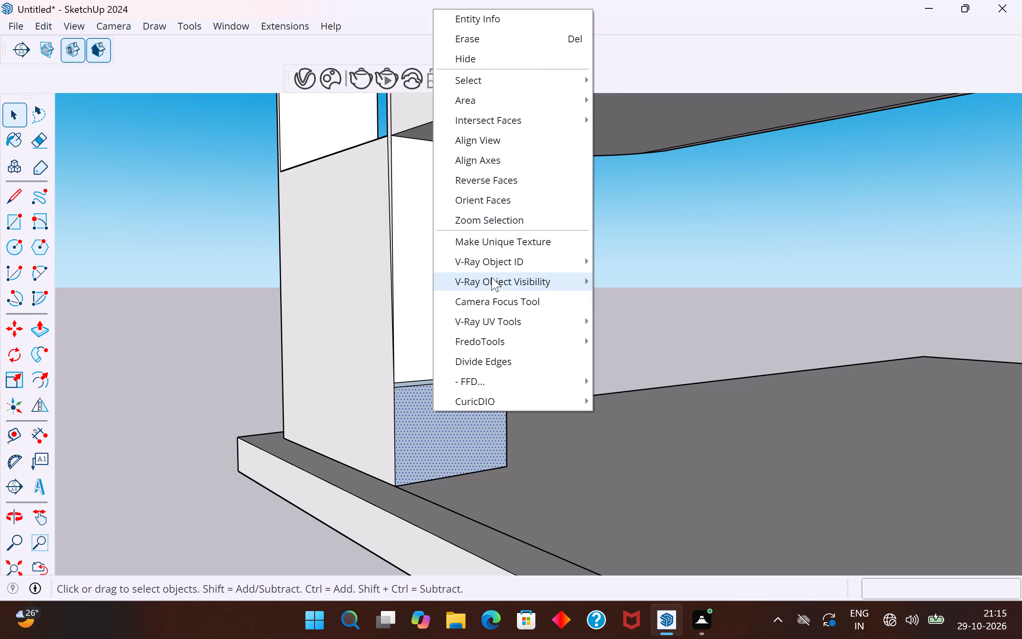
click(489, 183)
middle_drag(483, 401, 509, 439)
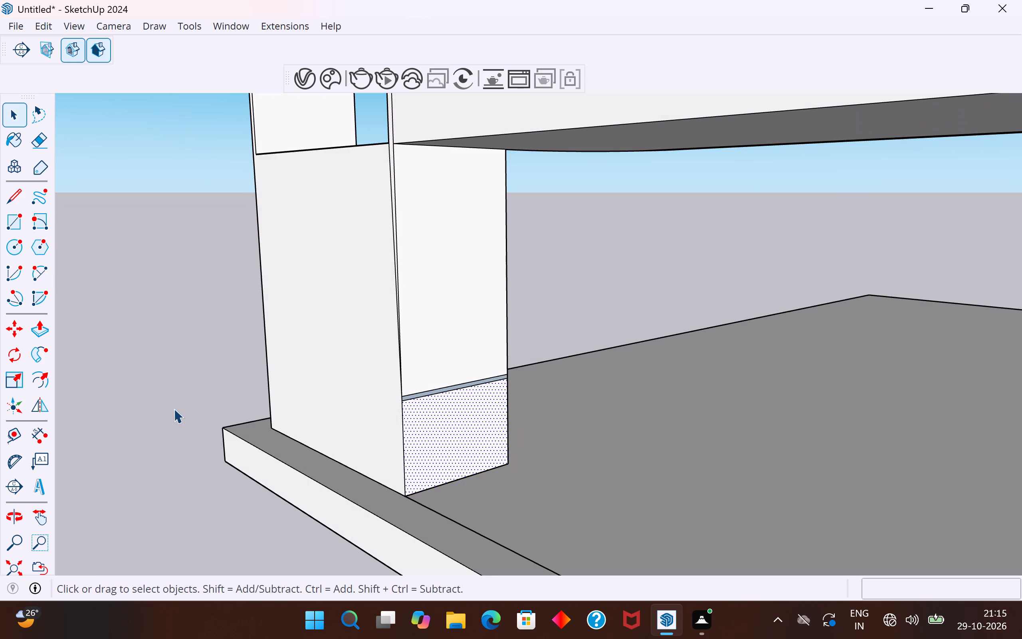
click(174, 409)
Erase the vertical line on the shelf unit's rear face beside its desk-side edge, below the lowest open compartment.
scroll(393, 406, up, 8)
middle_drag(434, 397, 553, 443)
scroll(501, 498, down, 7)
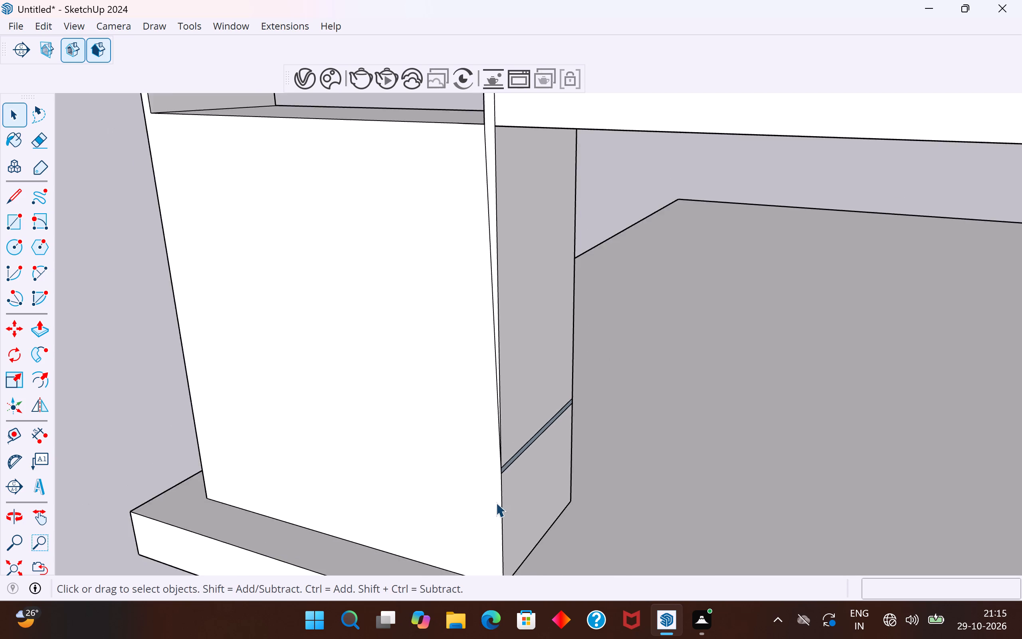
scroll(496, 502, down, 5)
click(492, 342)
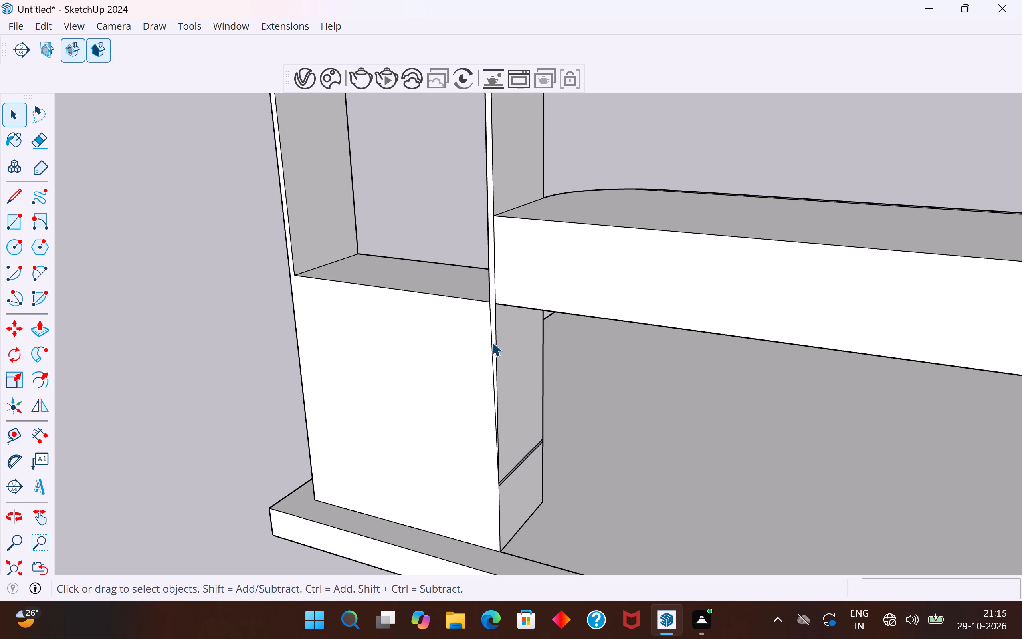
key(Delete)
Draw a line about 5/8 inch long from the open compartment's lower rear corner to the shelf unit's desk-side edge.
scroll(483, 294, up, 7)
middle_drag(492, 300, 521, 306)
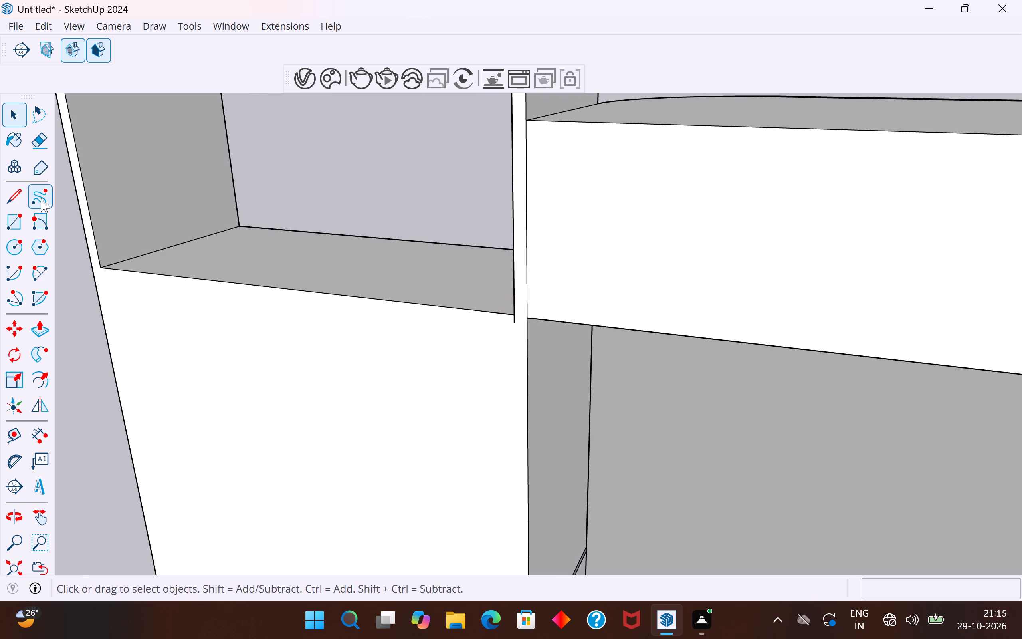
click(14, 194)
scroll(539, 314, up, 4)
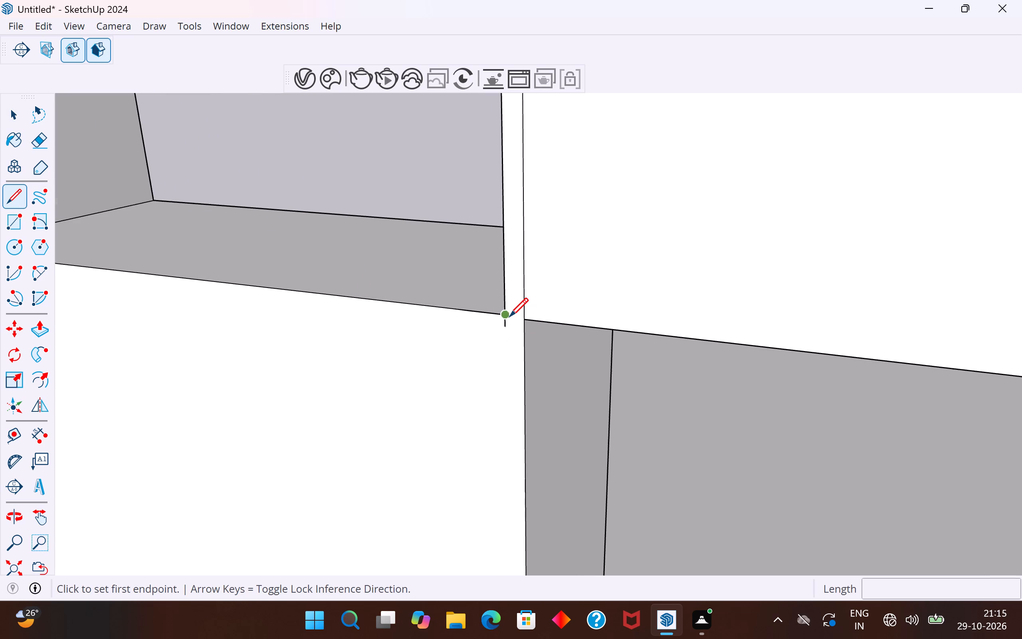
scroll(509, 316, up, 5)
click(505, 315)
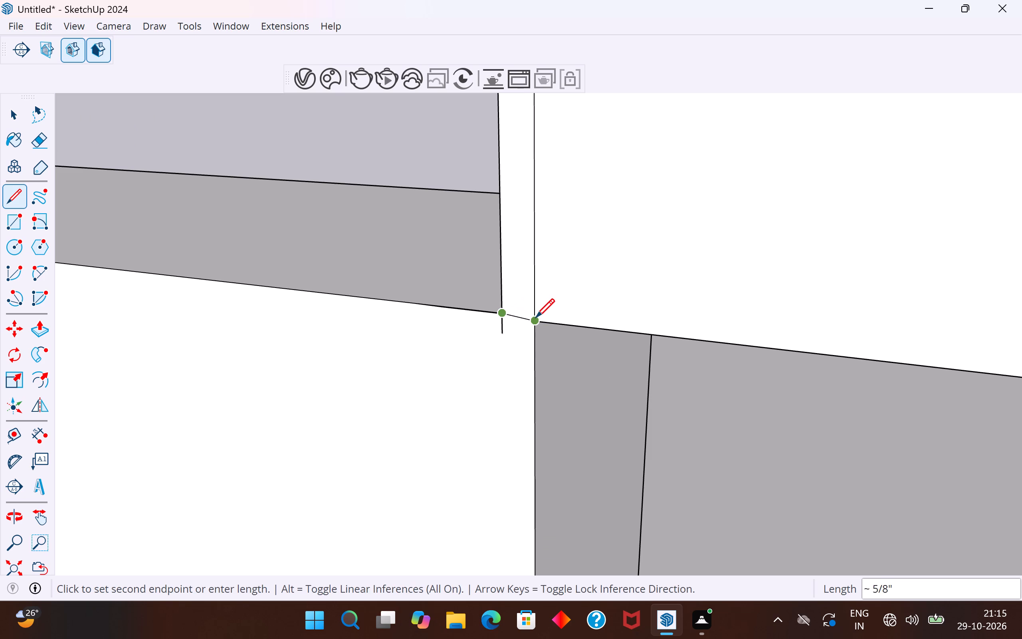
scroll(531, 318, up, 8)
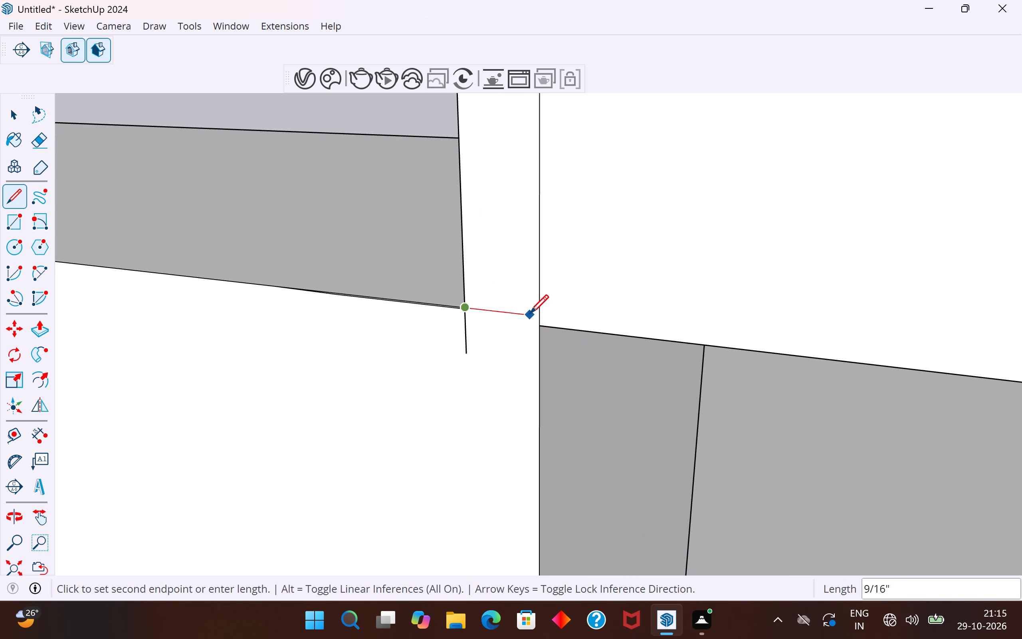
click(540, 313)
Erase the short leftover vertical edge below the new line on the shelf unit's rear face.
click(18, 115)
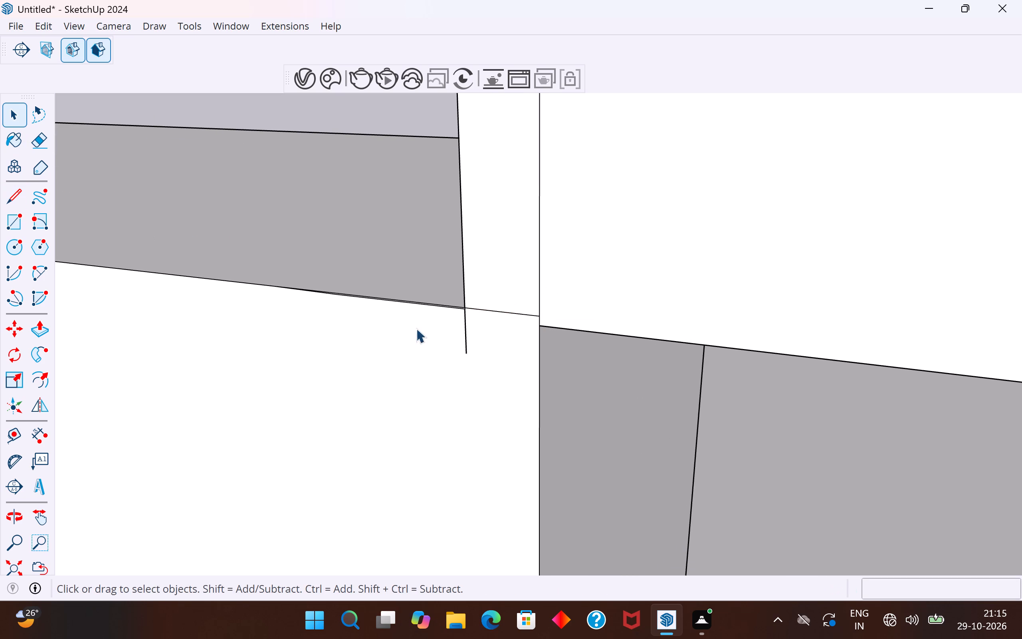
click(465, 337)
key(Delete)
Reverse the narrow blue strip face across the shelf unit's desk-side panel.
scroll(465, 337, down, 20)
scroll(465, 337, down, 9)
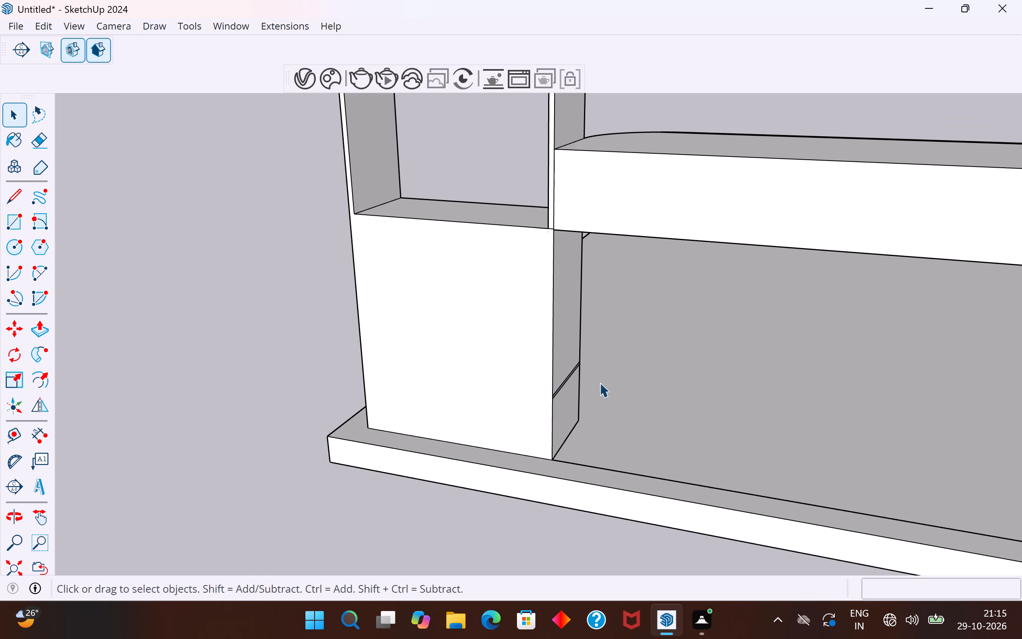
middle_drag(600, 383, 463, 345)
scroll(553, 415, up, 10)
middle_drag(566, 385, 588, 357)
scroll(596, 385, up, 2)
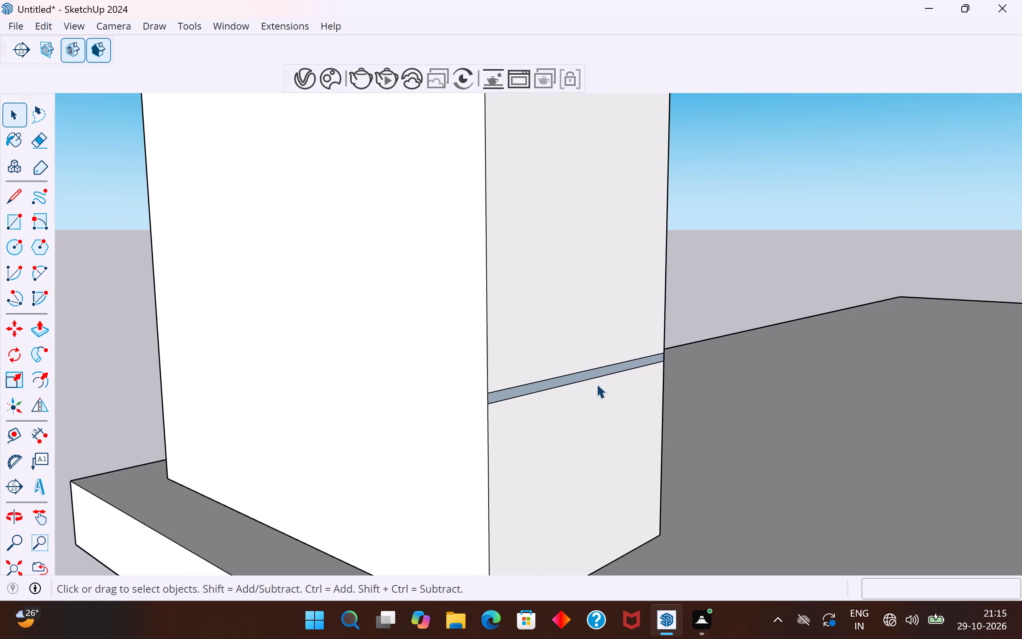
scroll(596, 384, up, 2)
click(598, 369)
middle_drag(596, 367, 570, 361)
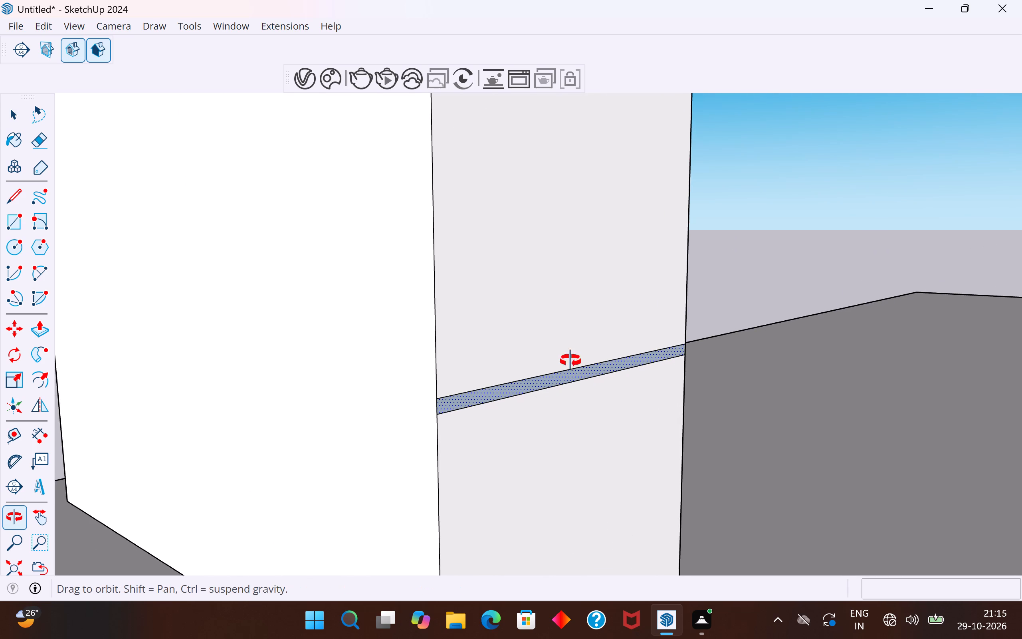
middle_drag(570, 361, 701, 368)
right_click(631, 359)
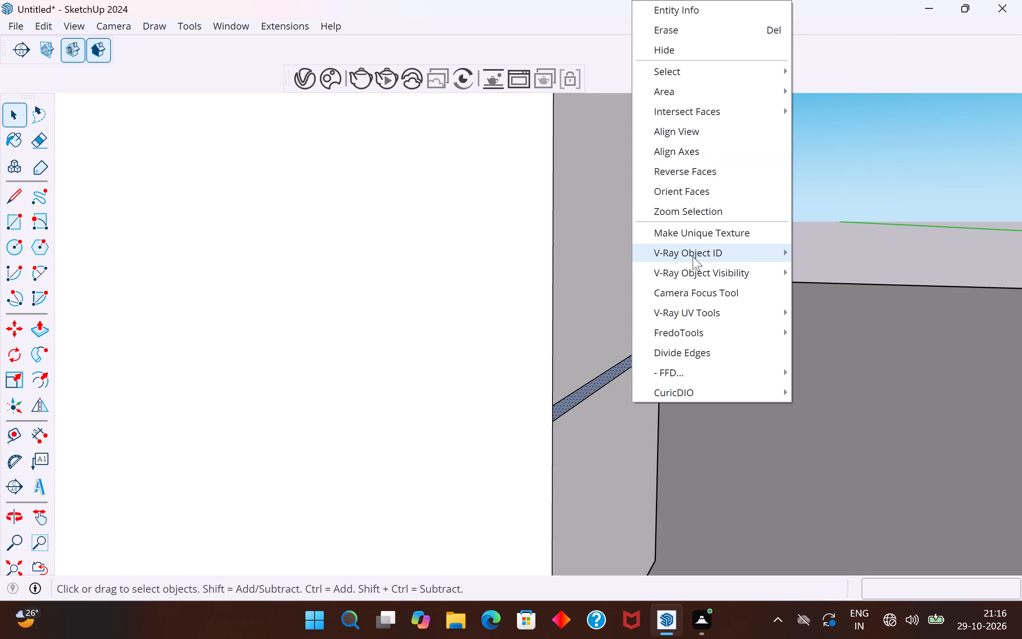
click(708, 169)
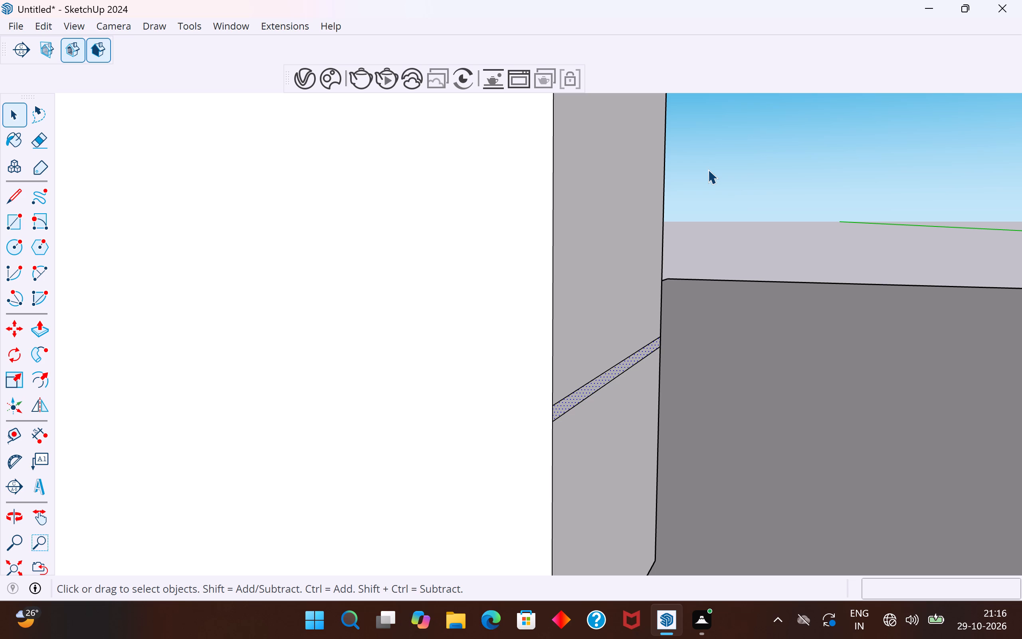
click(708, 169)
Erase the two edges bounding the narrow strip, merging the shelf unit's desk-side panel into one face.
scroll(577, 430, up, 3)
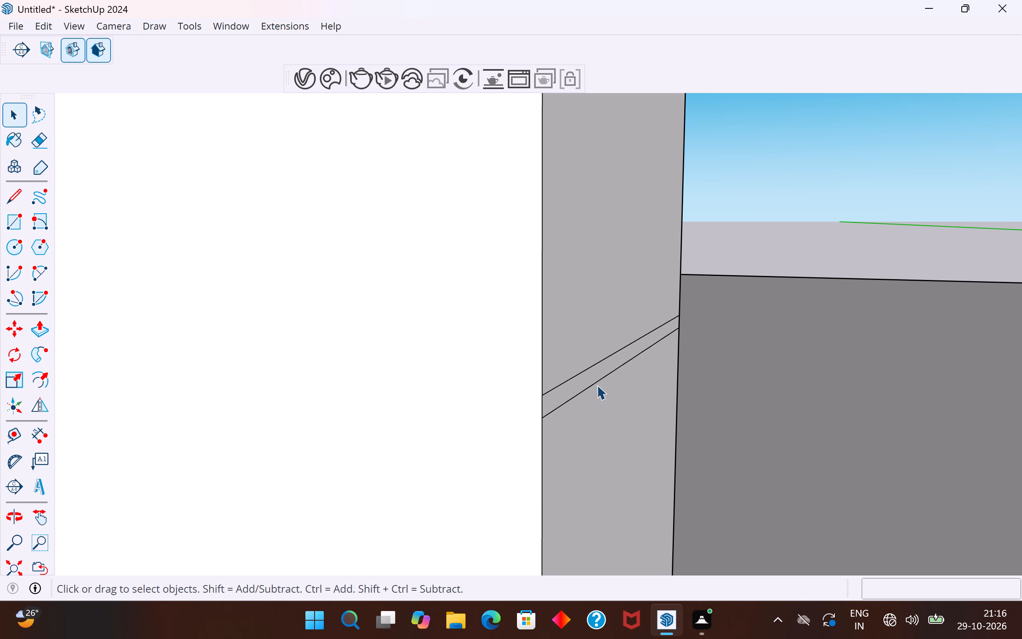
click(601, 379)
key(Delete)
click(612, 356)
key(Delete)
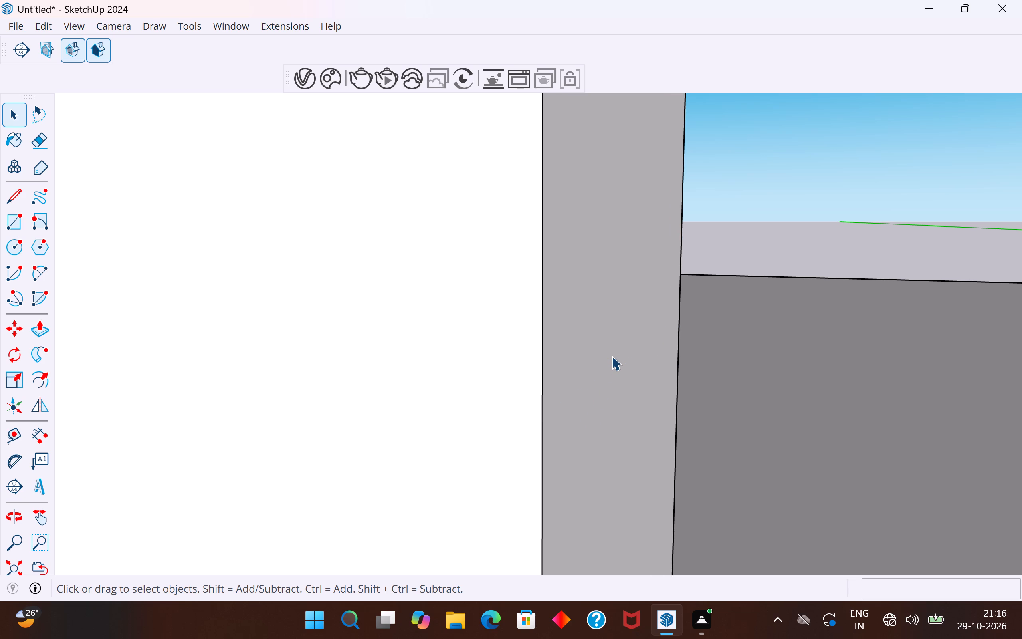
Move the cloud-patterned drawer front out of the wardrobe to the empty area beside the floor slab.
scroll(678, 311, down, 17)
middle_drag(721, 310, 0, 429)
scroll(332, 184, down, 7)
middle_drag(475, 258, 242, 268)
middle_drag(564, 222, 332, 242)
scroll(680, 283, down, 6)
middle_drag(406, 279, 766, 286)
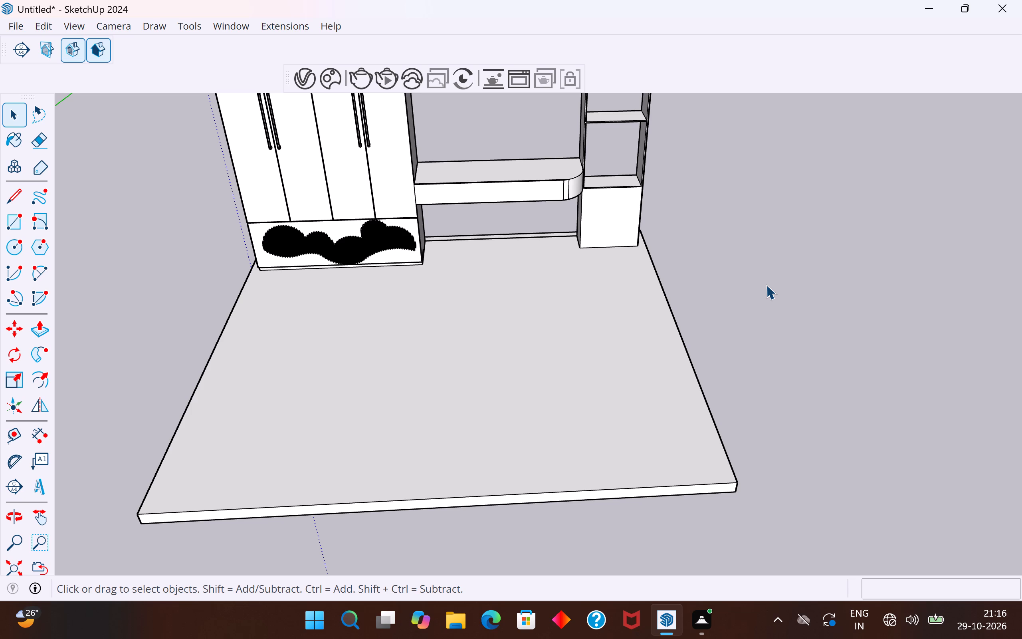
scroll(766, 285, down, 3)
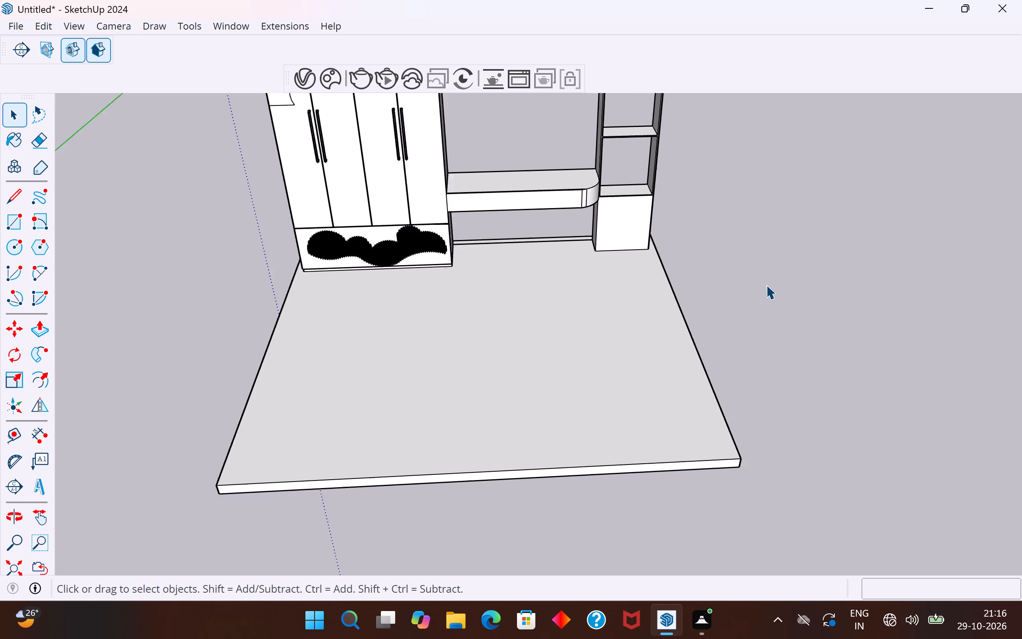
scroll(766, 285, down, 4)
middle_drag(577, 348, 674, 408)
scroll(531, 226, up, 5)
click(540, 298)
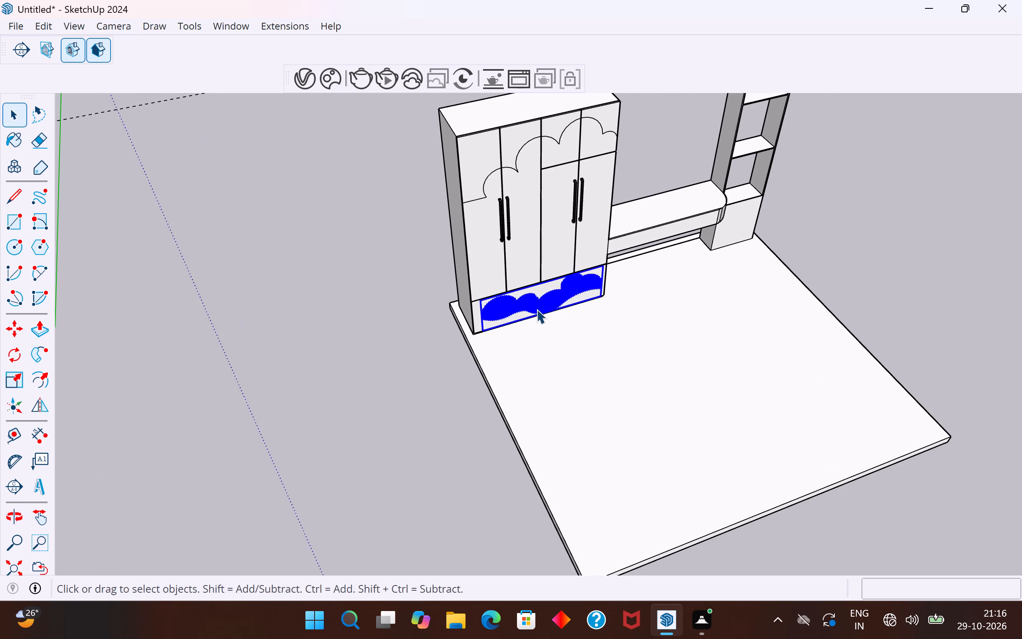
key(m)
click(483, 334)
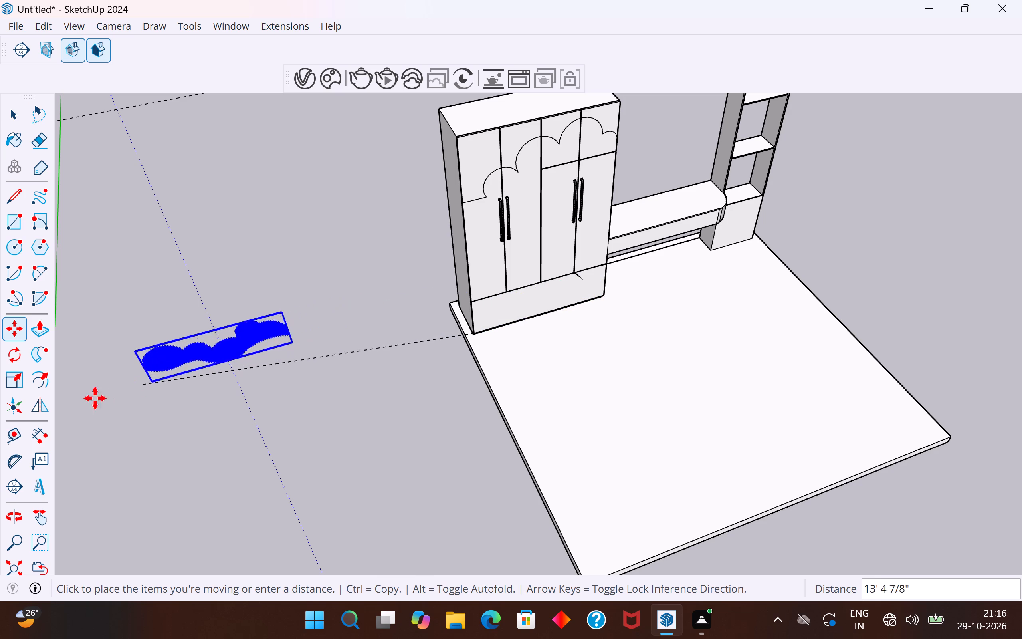
click(78, 403)
middle_drag(366, 380, 177, 268)
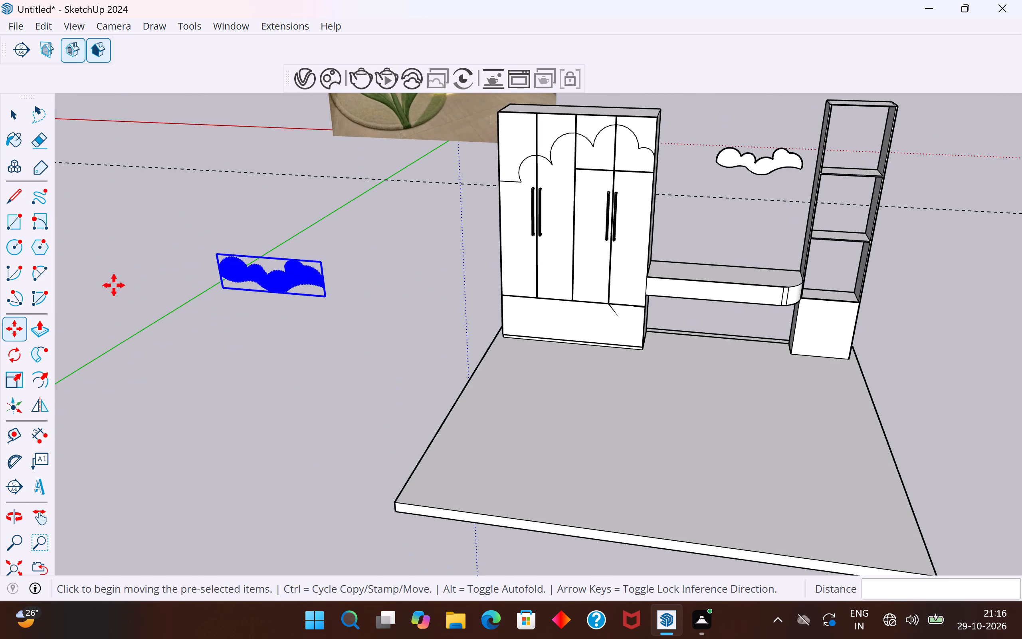
click(11, 125)
click(433, 366)
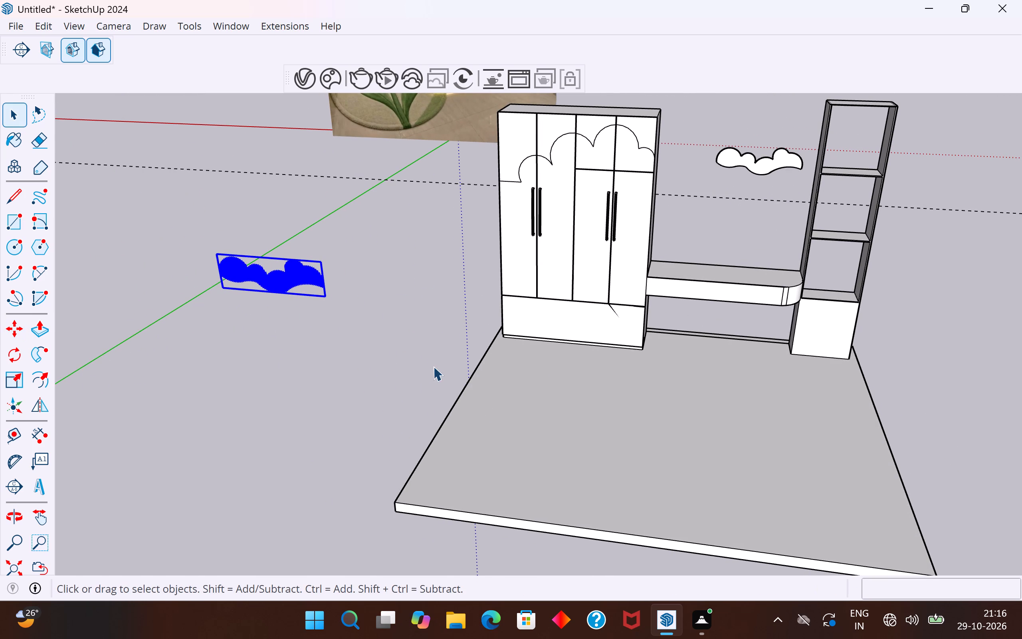
Delete the stray diagonal edge and small leftover face in the gap below the wardrobe's desk-side door joint.
scroll(613, 337, up, 9)
middle_drag(626, 295, 538, 293)
scroll(663, 294, up, 9)
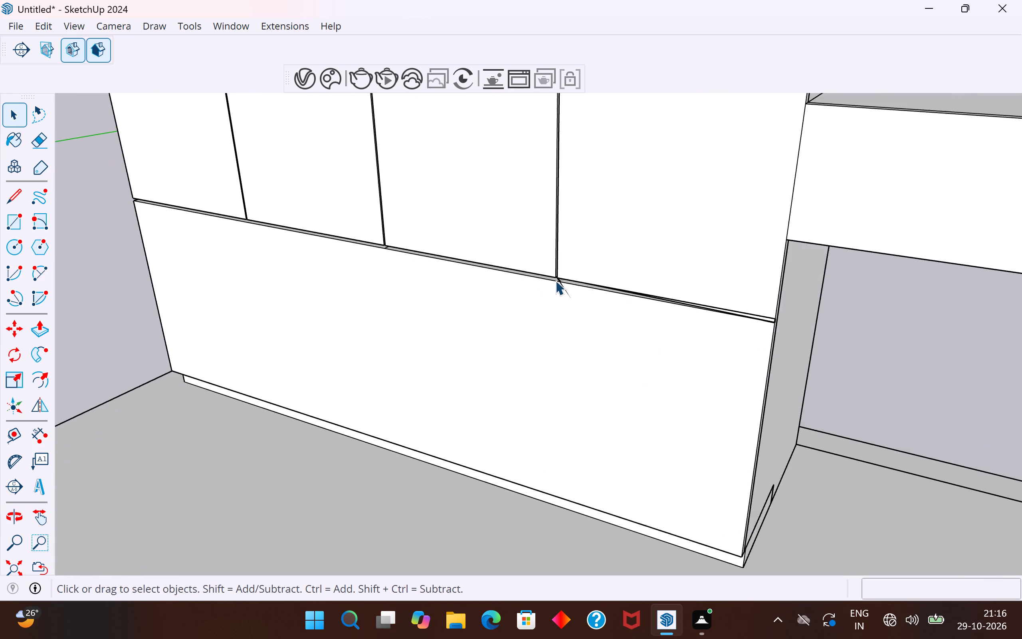
scroll(555, 280, up, 20)
scroll(555, 280, up, 3)
middle_drag(561, 280, 644, 268)
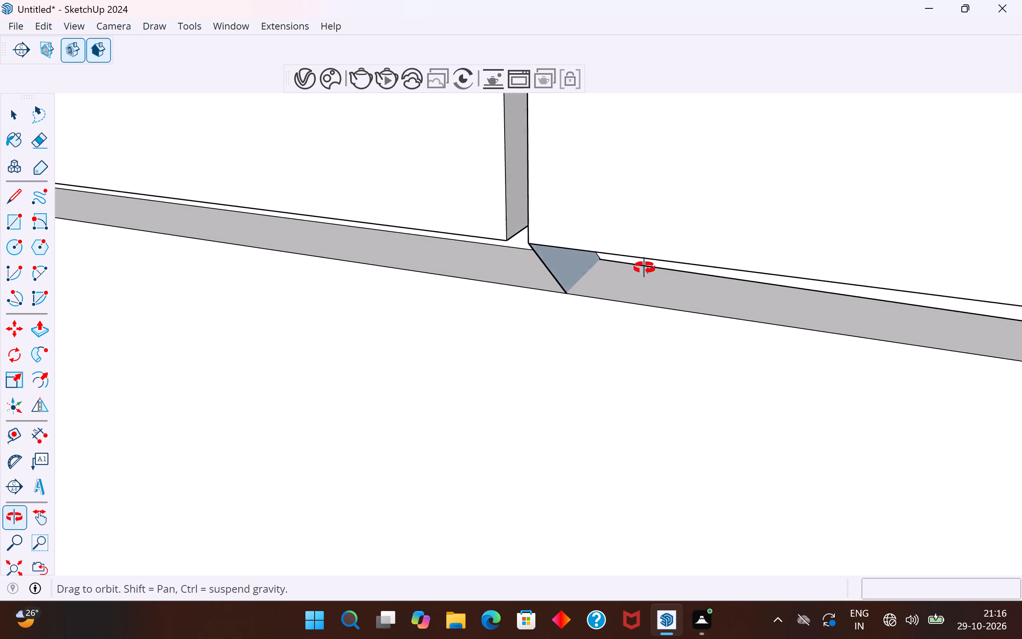
middle_drag(644, 268, 681, 241)
click(562, 266)
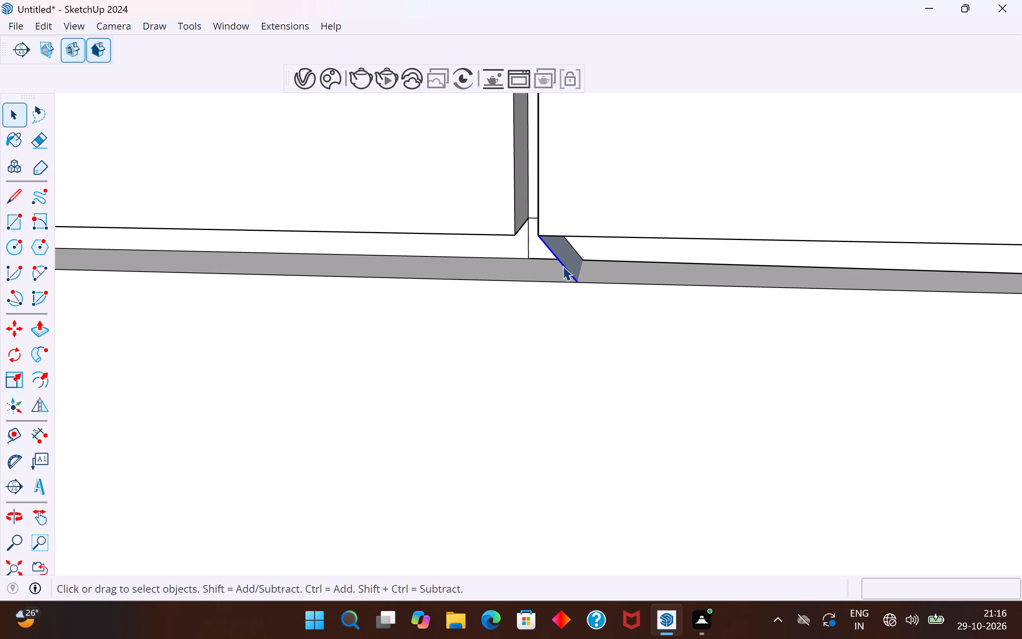
key(Delete)
click(572, 248)
key(Delete)
Copy the inner handle of the wardrobe's desk-side door pair about 9' 11" away into the open space in front.
middle_drag(570, 270, 605, 277)
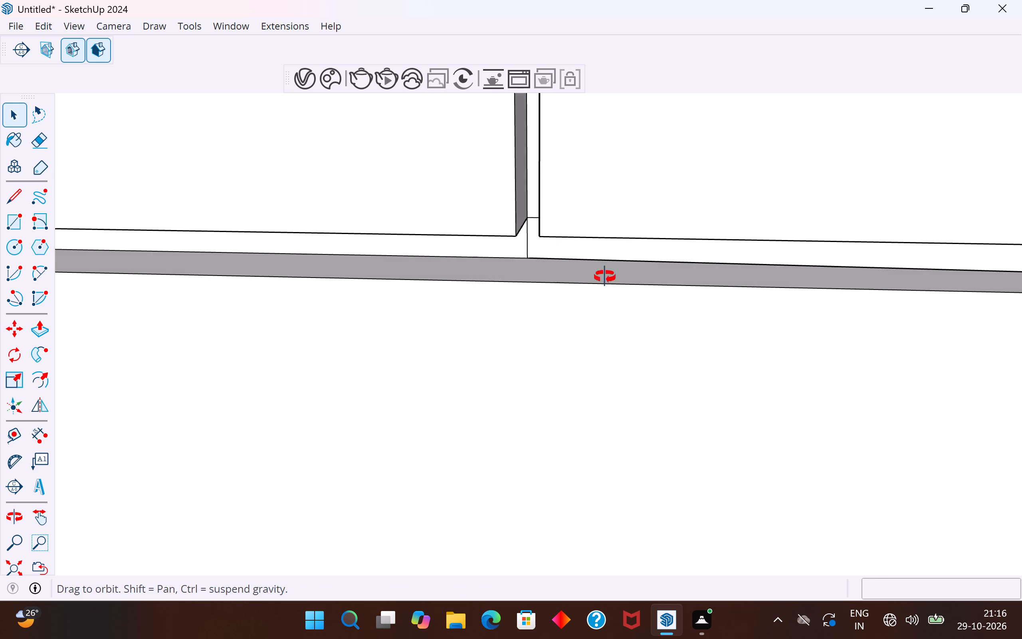
middle_drag(605, 277, 544, 249)
scroll(535, 251, down, 20)
scroll(535, 251, down, 1)
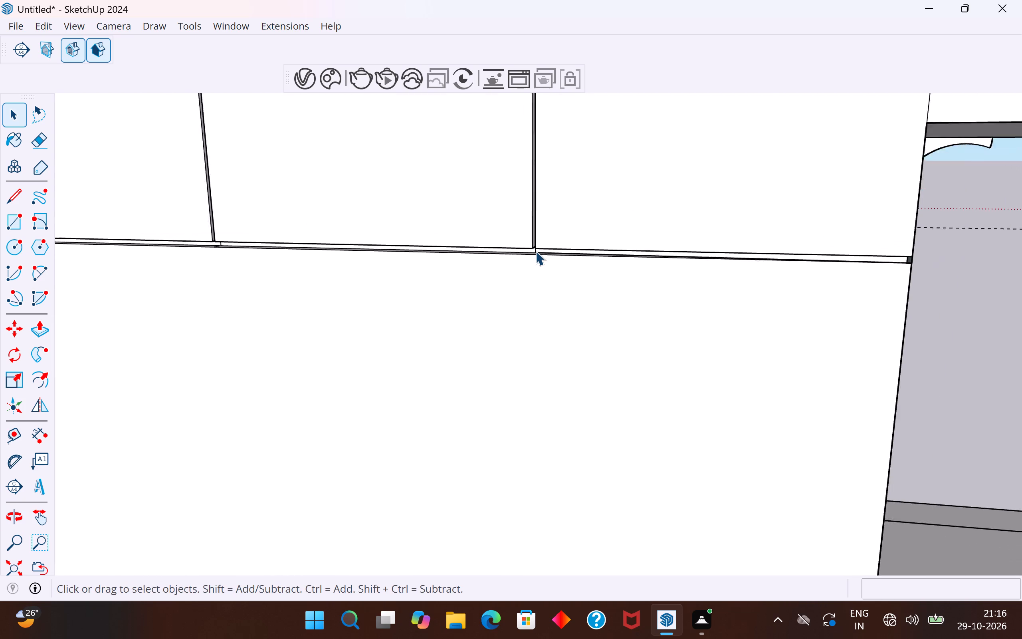
scroll(535, 251, down, 10)
middle_drag(544, 344, 566, 439)
scroll(627, 258, down, 5)
middle_drag(586, 304, 776, 220)
scroll(368, 382, down, 1)
middle_drag(493, 288, 400, 302)
scroll(434, 276, up, 2)
middle_drag(505, 308, 513, 369)
scroll(530, 274, down, 4)
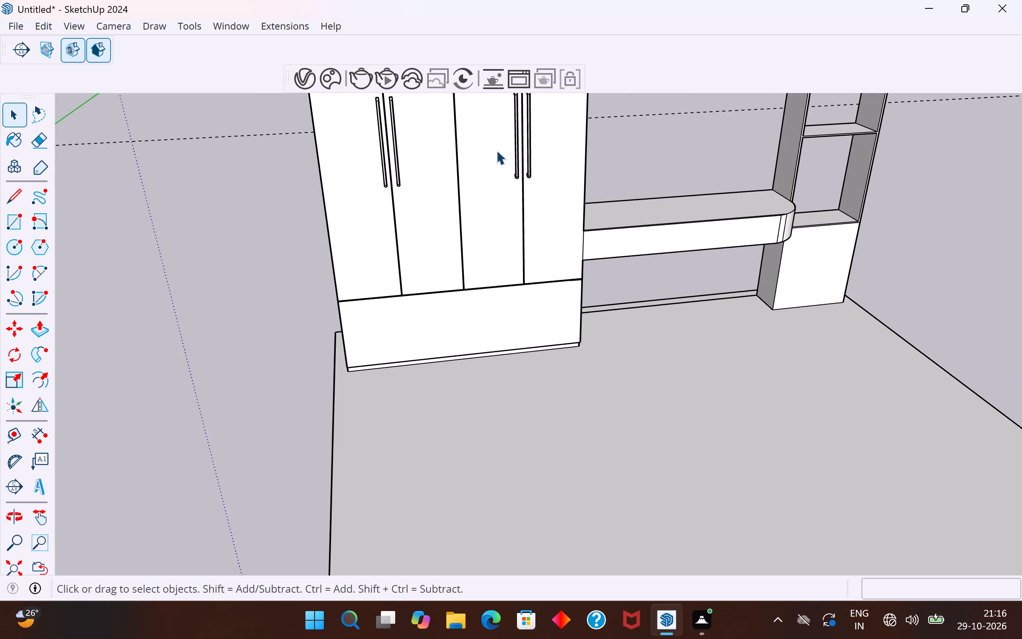
click(517, 167)
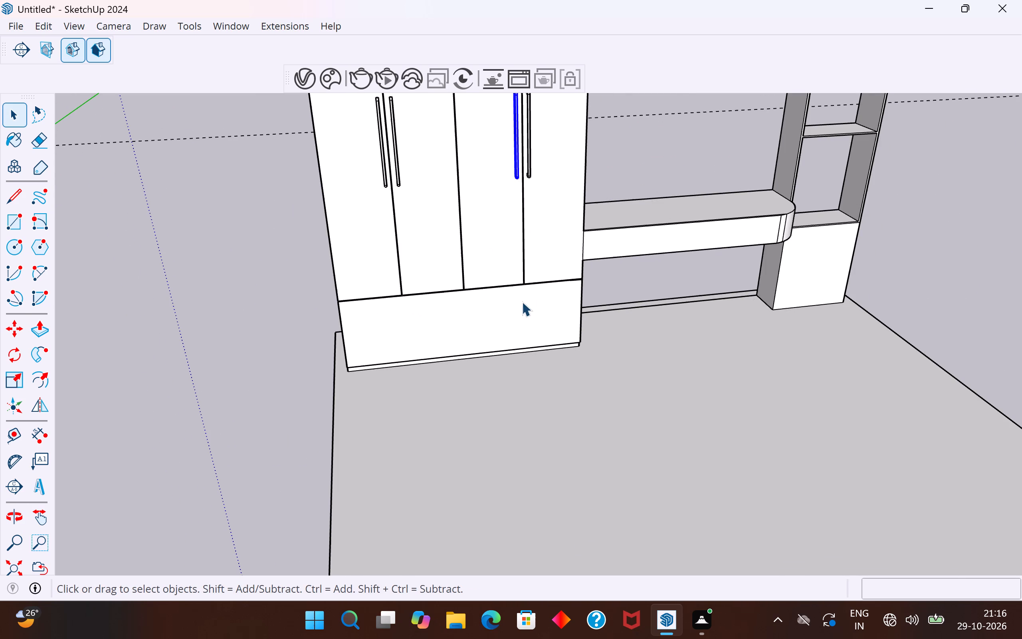
key(m)
ctrl+click(516, 186)
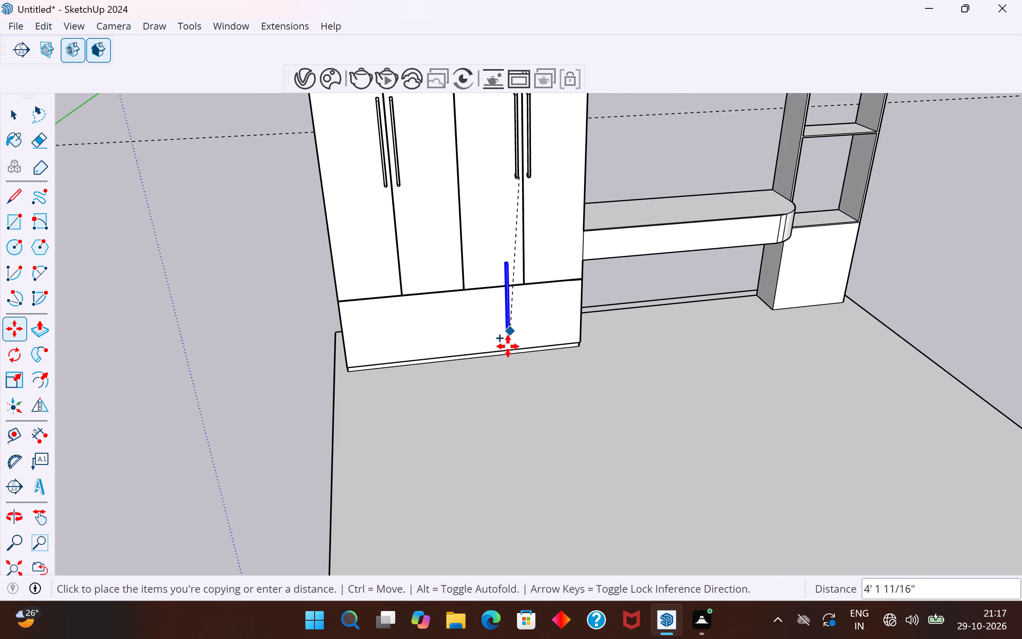
click(220, 396)
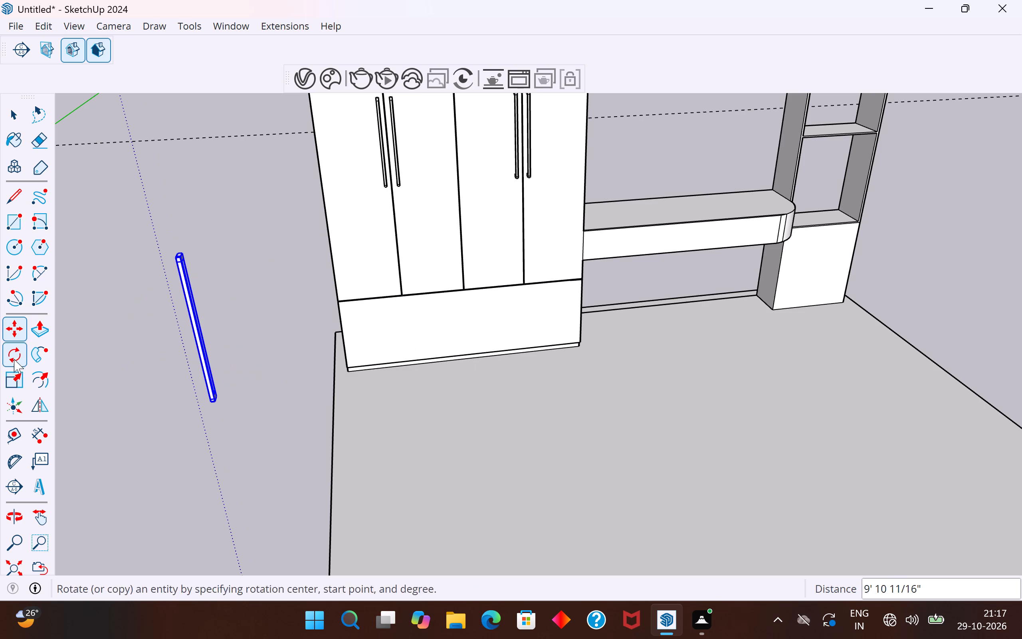
Rotate the copied handle 90° about the green axis at its lower end so that it lies horizontally.
click(14, 358)
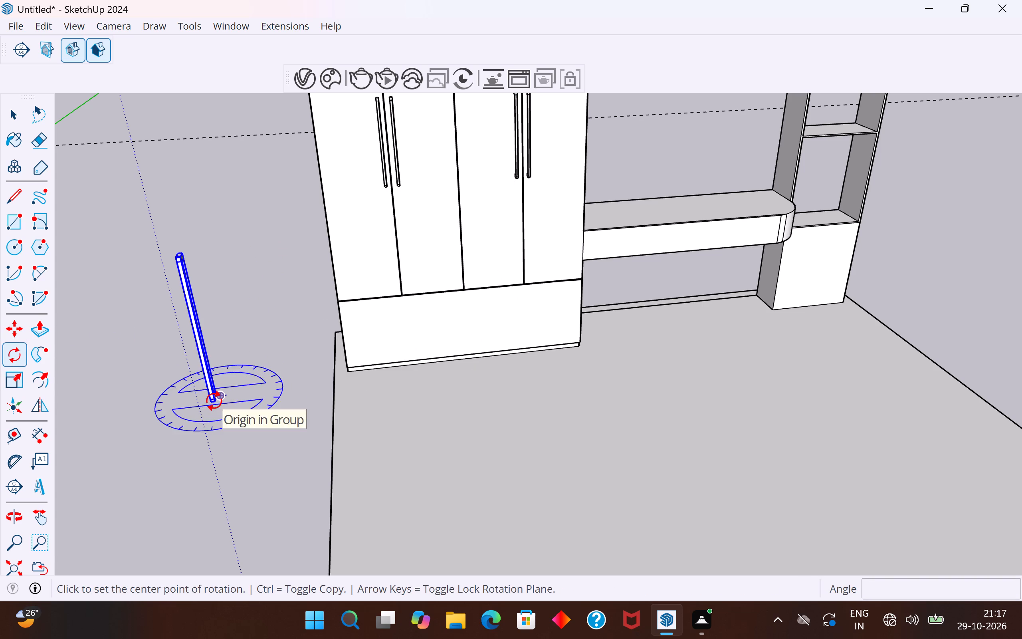
scroll(219, 399, up, 4)
middle_drag(234, 398, 140, 467)
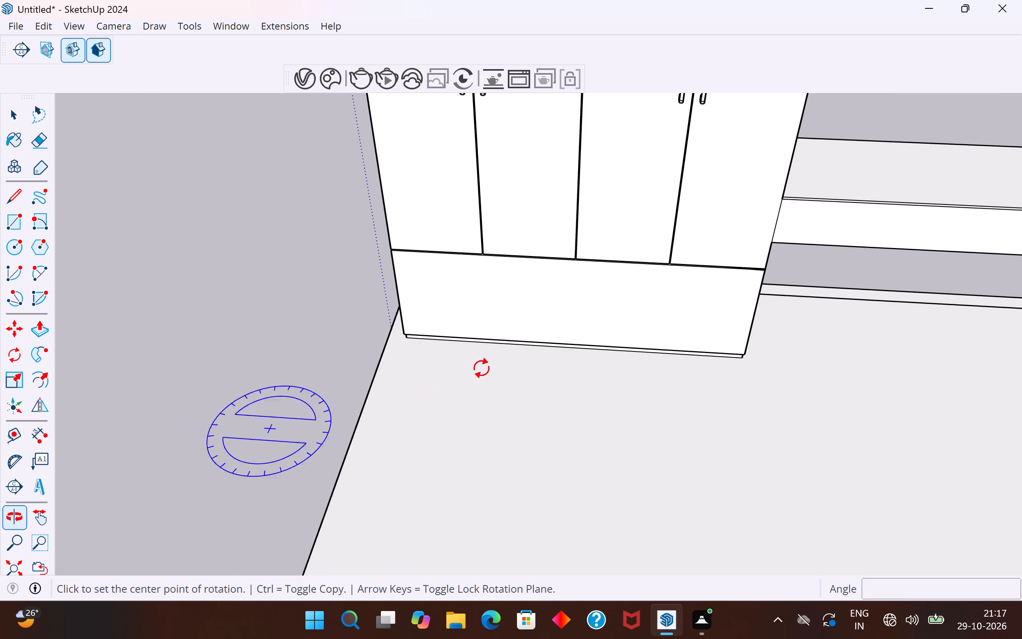
scroll(481, 368, down, 6)
scroll(272, 467, up, 4)
middle_drag(281, 466, 574, 399)
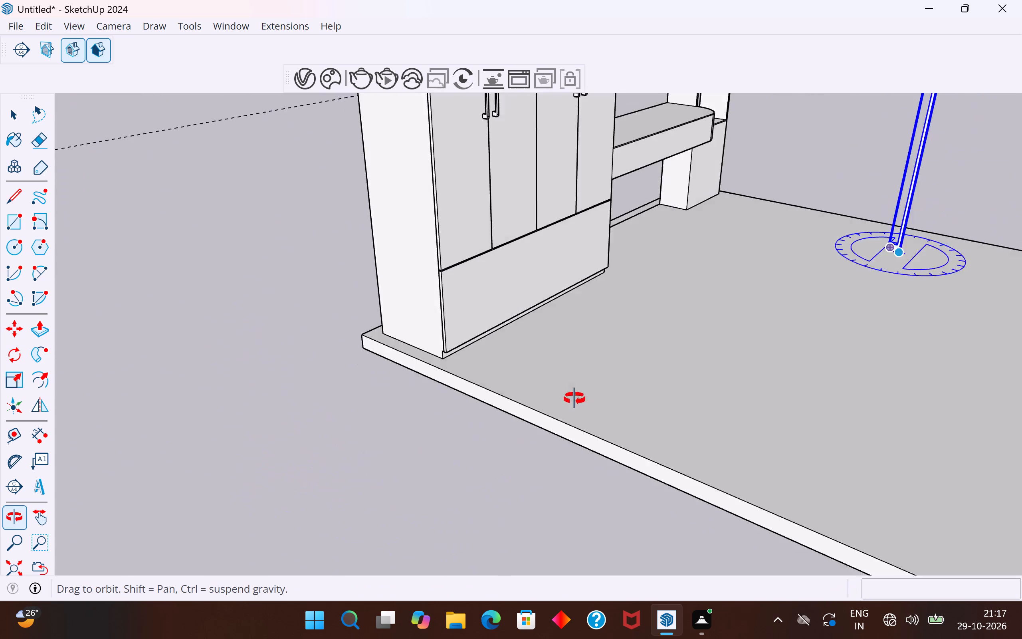
middle_drag(574, 399, 509, 438)
scroll(770, 310, up, 4)
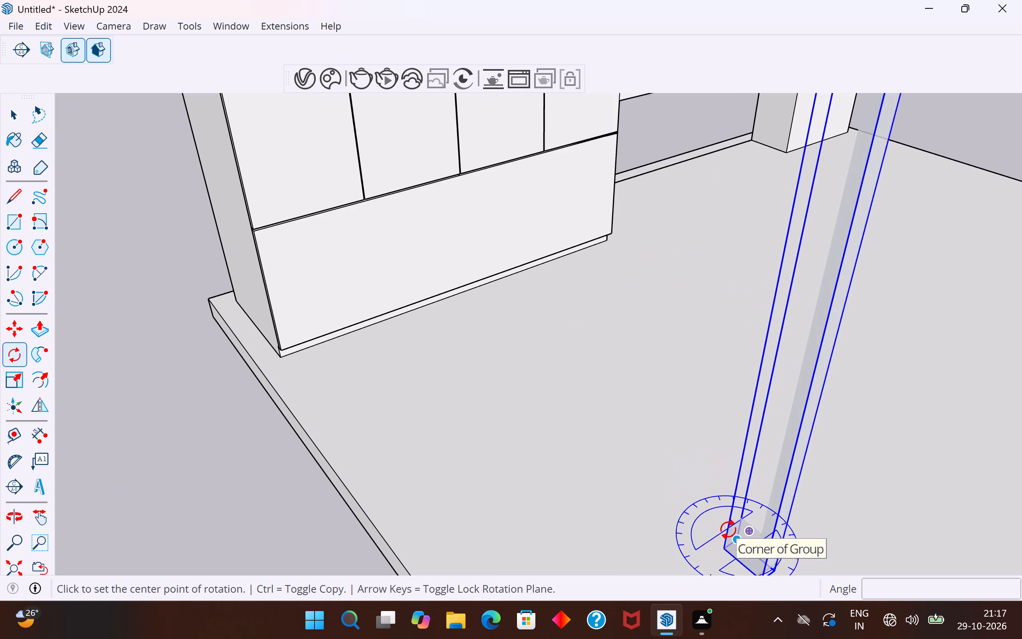
scroll(646, 263, down, 4)
middle_drag(584, 330, 807, 393)
scroll(512, 346, down, 6)
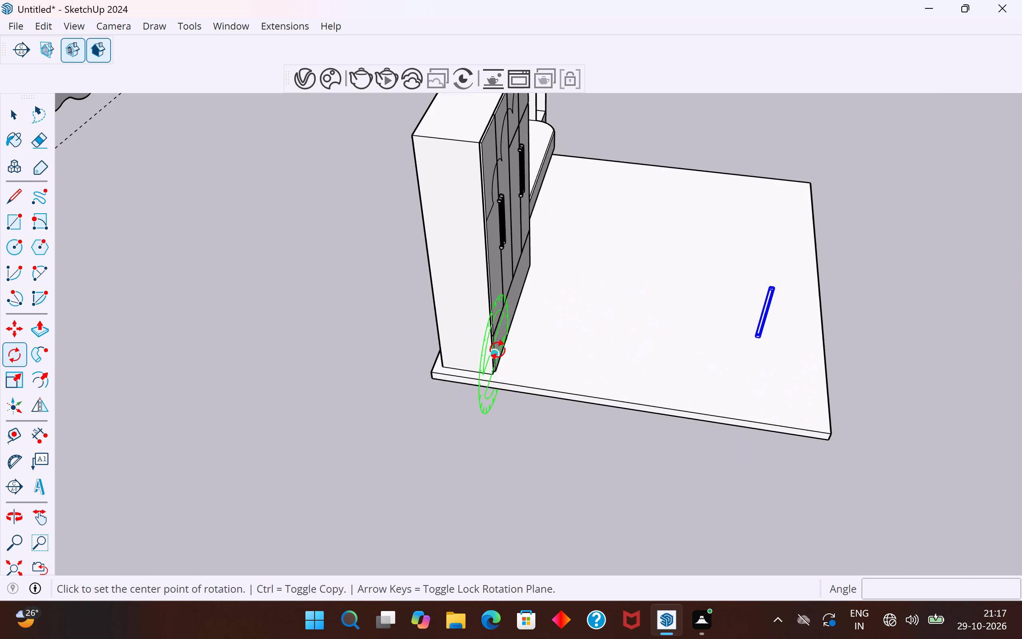
middle_drag(608, 451, 899, 435)
scroll(765, 204, up, 8)
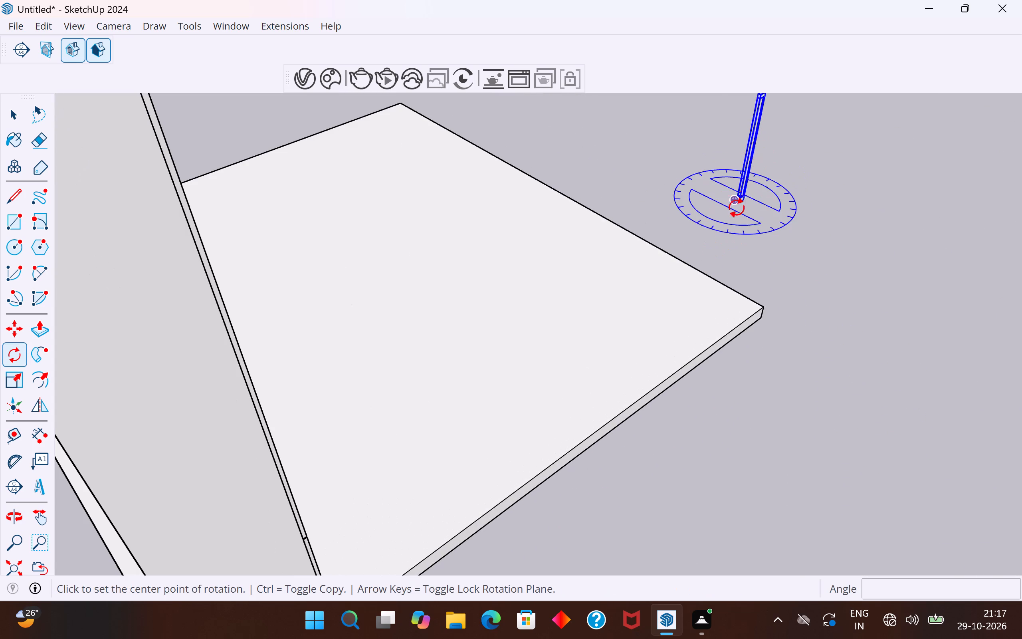
key(Right)
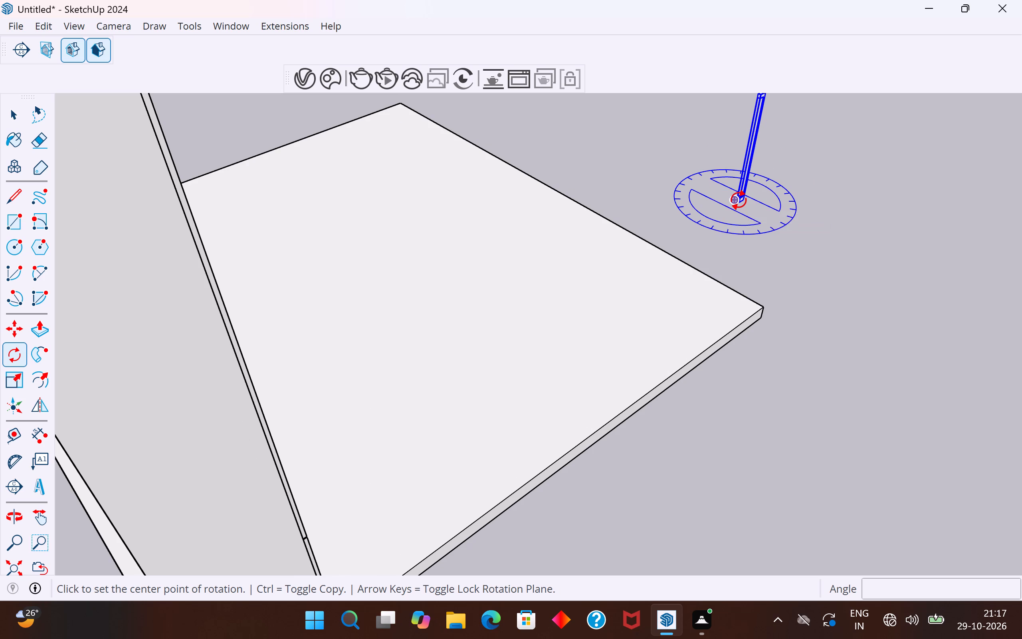
key(Up)
key(ctrl+Left)
double_click(739, 200)
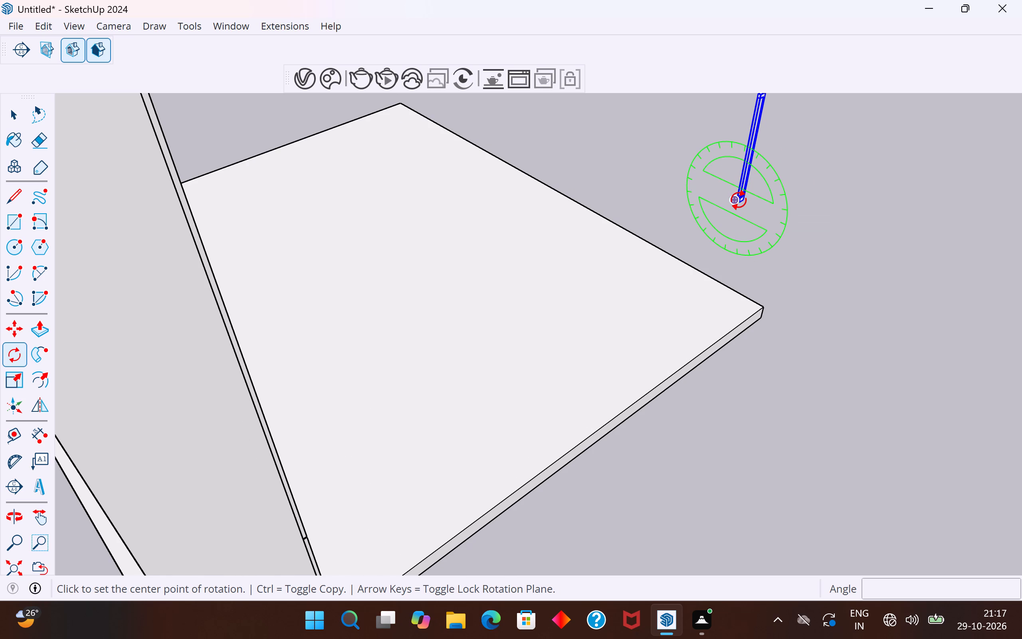
scroll(744, 127, up, 6)
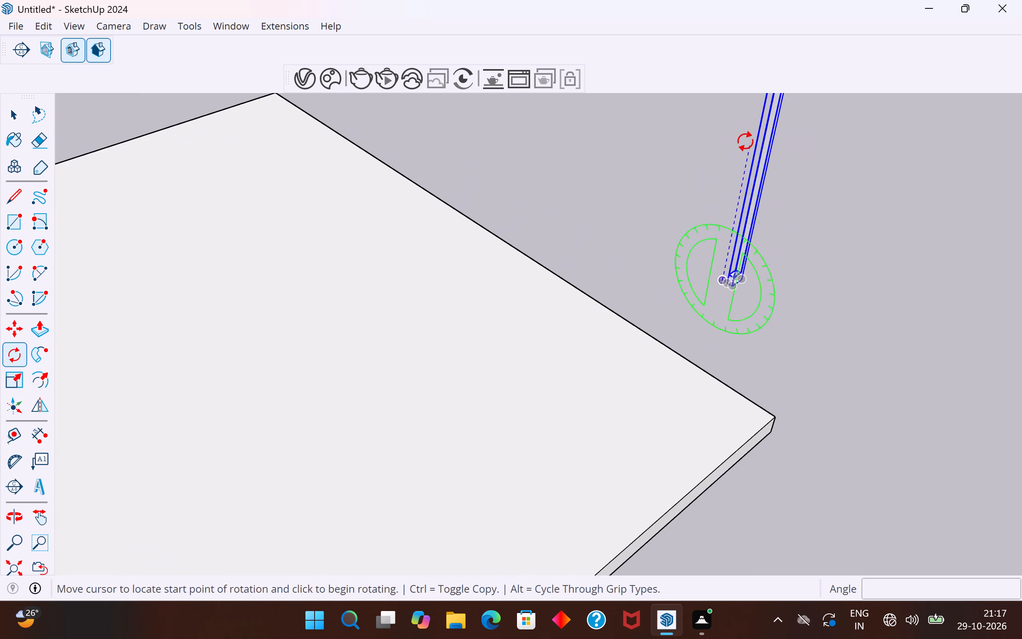
scroll(745, 141, up, 2)
click(720, 300)
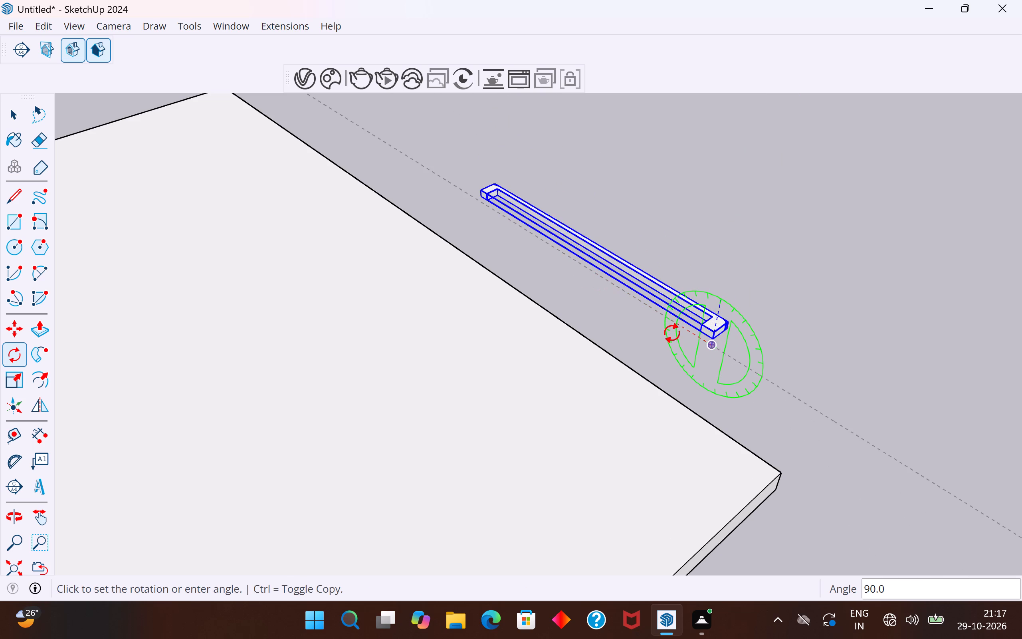
scroll(666, 322, up, 3)
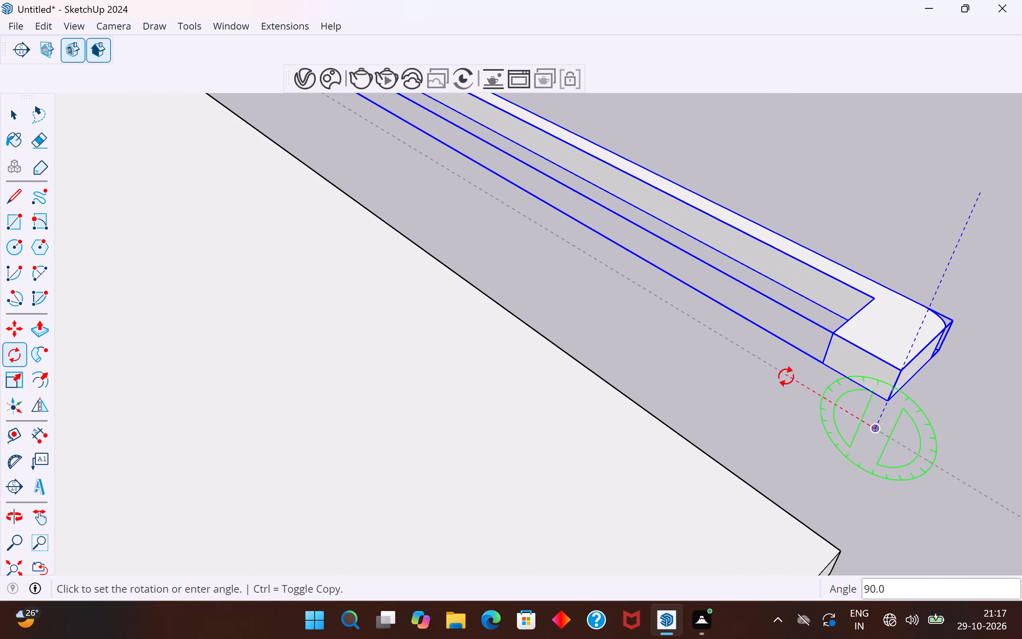
click(786, 377)
click(24, 119)
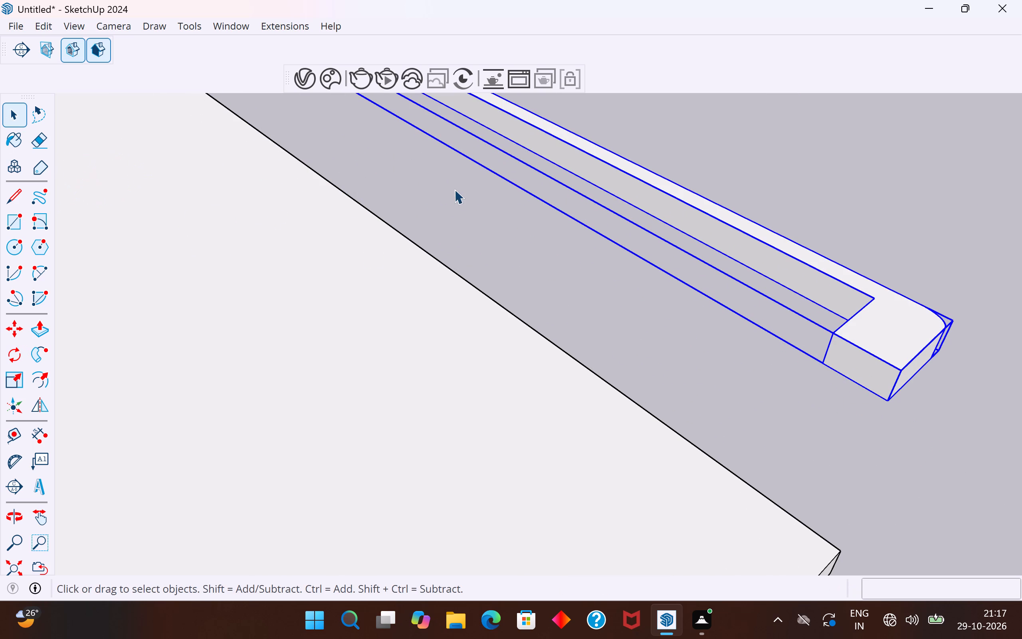
click(454, 189)
Move the horizontal handle by its end corner onto the face of the wardrobe's lower drawer front.
scroll(593, 246, down, 6)
middle_drag(753, 385, 191, 368)
scroll(438, 440, down, 7)
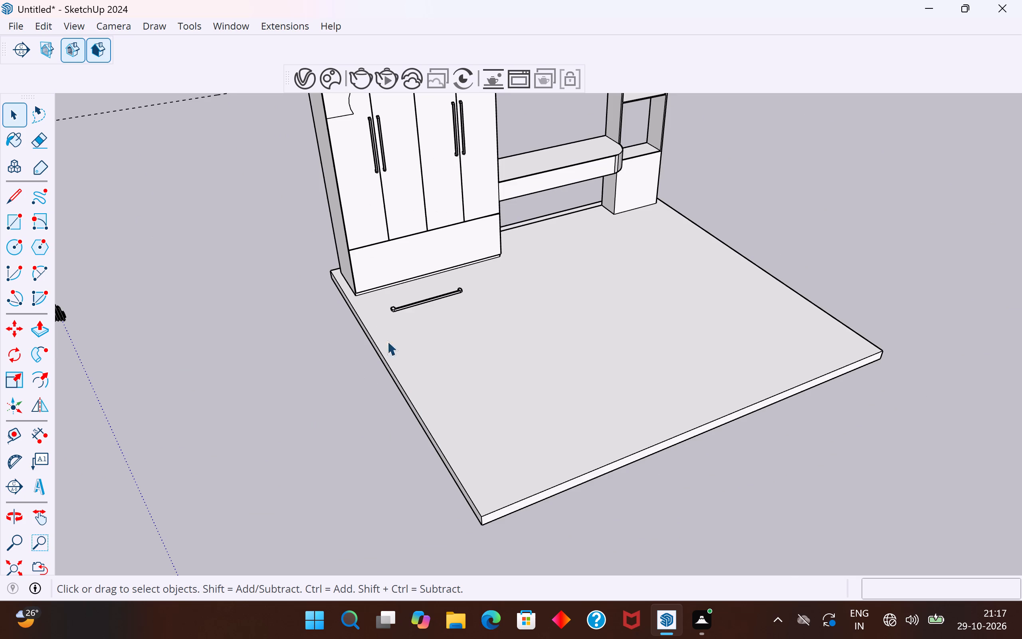
scroll(374, 307, up, 5)
click(406, 304)
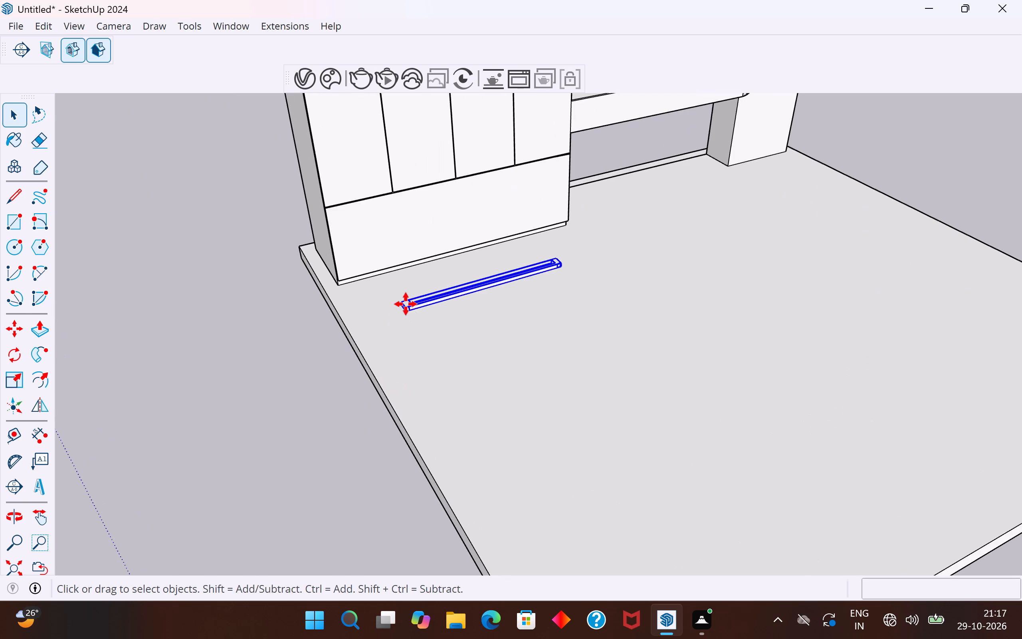
key(m)
scroll(404, 302, up, 13)
click(395, 300)
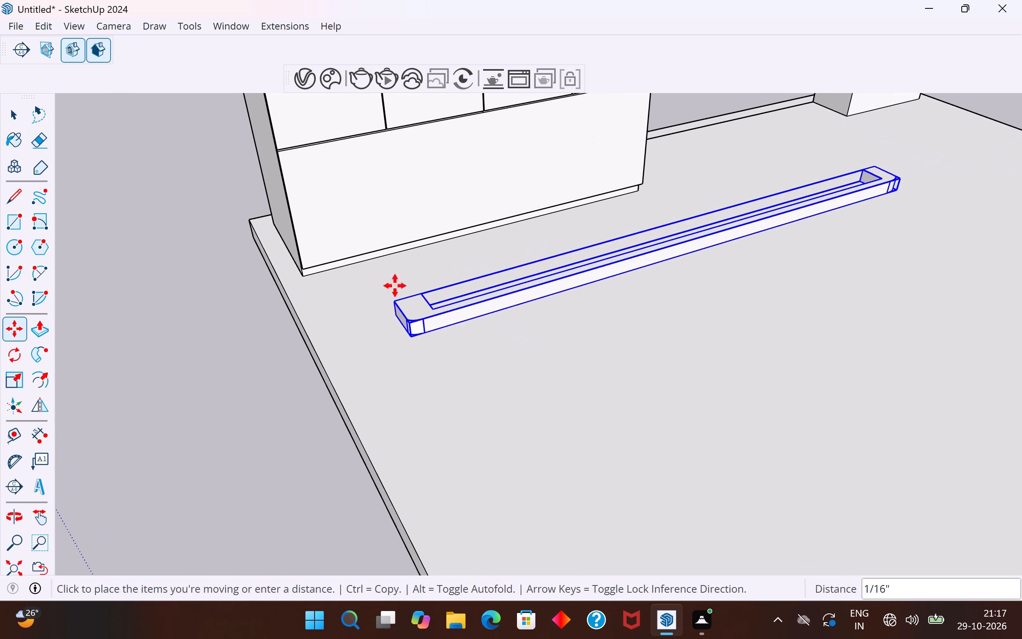
middle_drag(384, 143, 604, 180)
scroll(420, 228, up, 9)
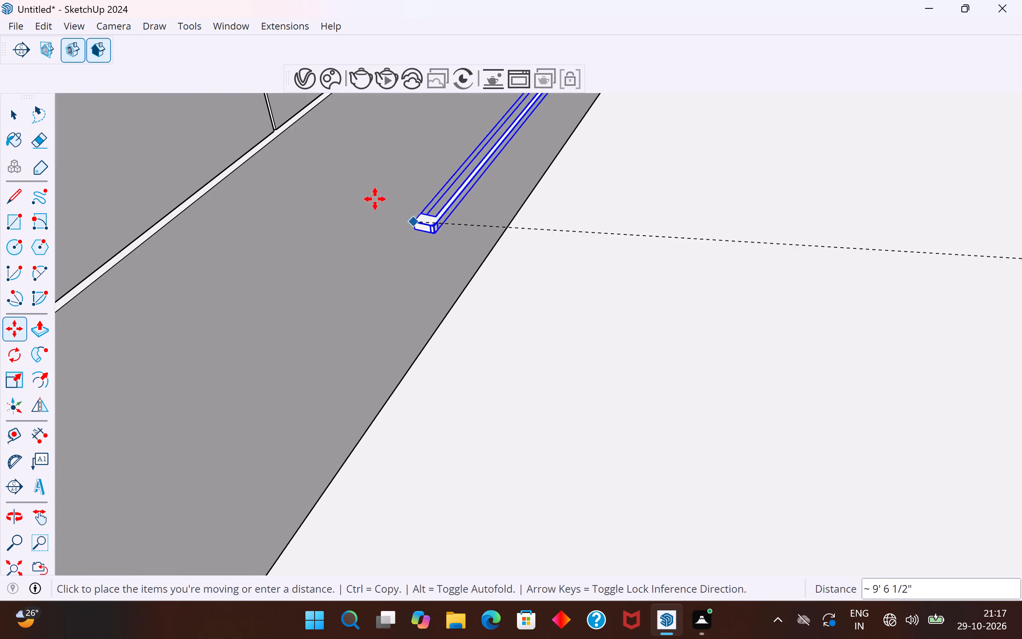
click(296, 168)
Scale the drawer handle's projection along the green axis to about 0.51 of its depth.
middle_drag(312, 226, 407, 121)
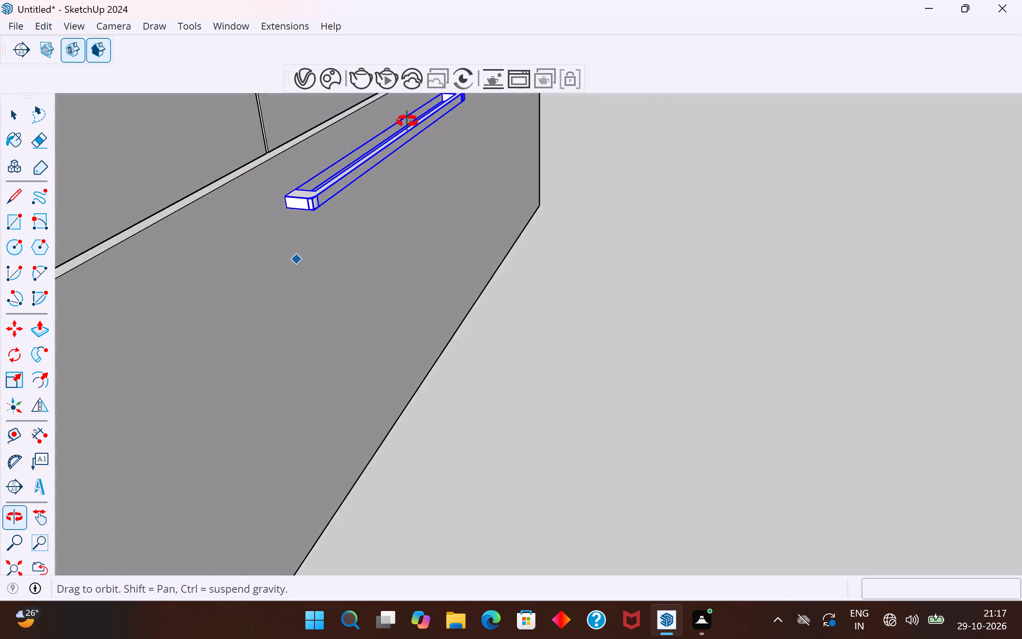
middle_drag(407, 121, 454, 134)
click(25, 114)
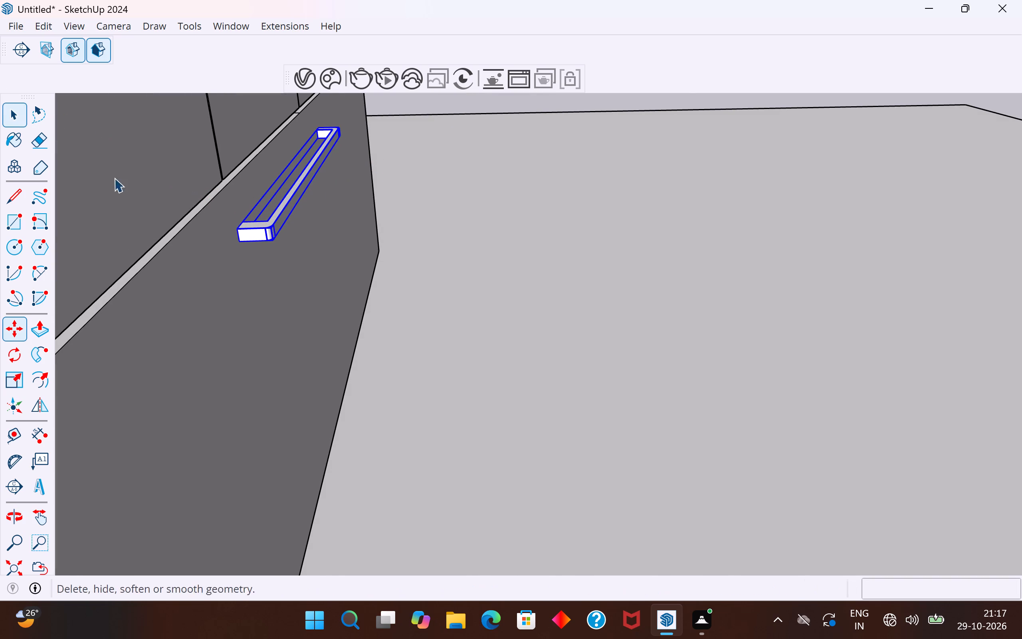
scroll(275, 247, up, 4)
middle_drag(246, 245, 287, 219)
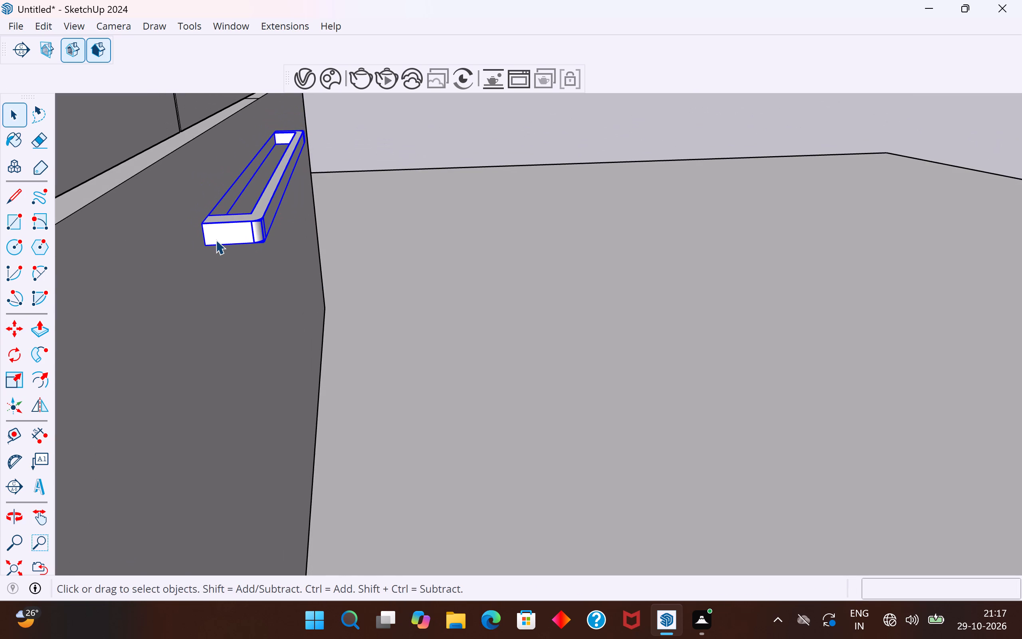
key(s)
scroll(288, 161, up, 7)
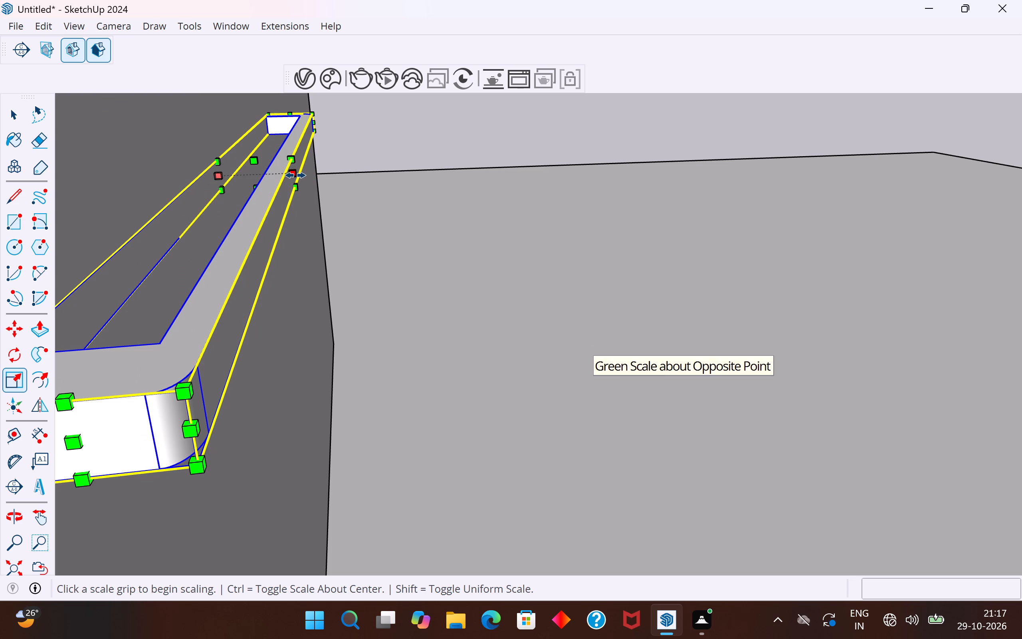
click(295, 175)
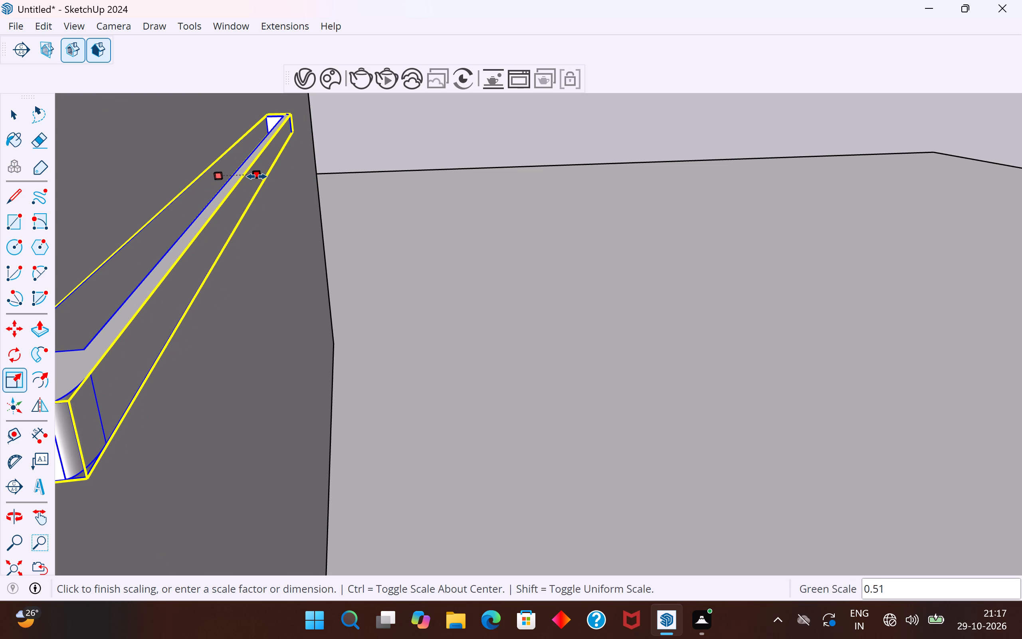
click(257, 177)
click(15, 110)
click(376, 113)
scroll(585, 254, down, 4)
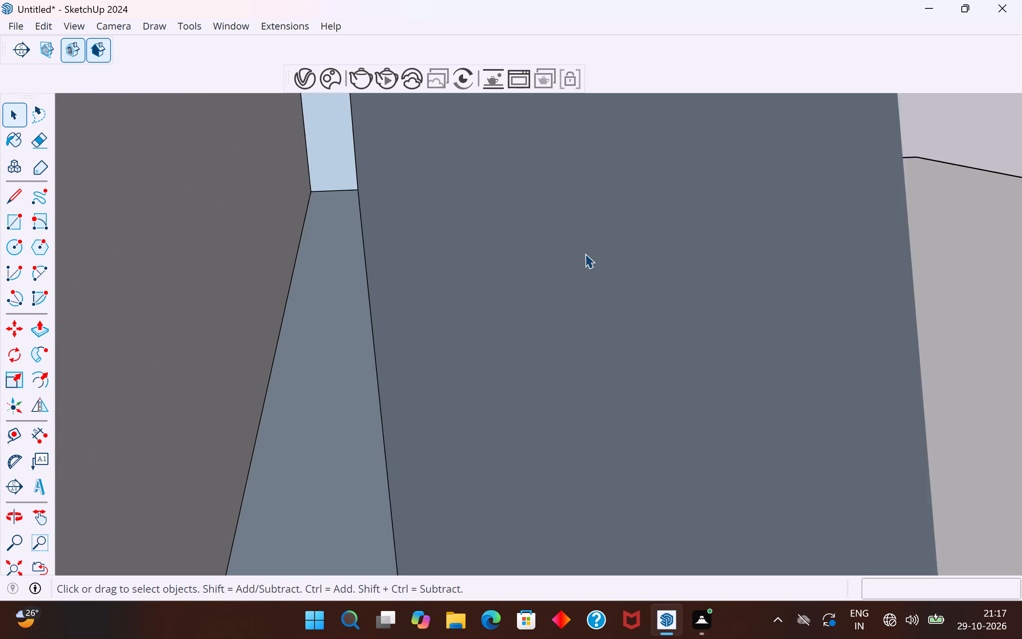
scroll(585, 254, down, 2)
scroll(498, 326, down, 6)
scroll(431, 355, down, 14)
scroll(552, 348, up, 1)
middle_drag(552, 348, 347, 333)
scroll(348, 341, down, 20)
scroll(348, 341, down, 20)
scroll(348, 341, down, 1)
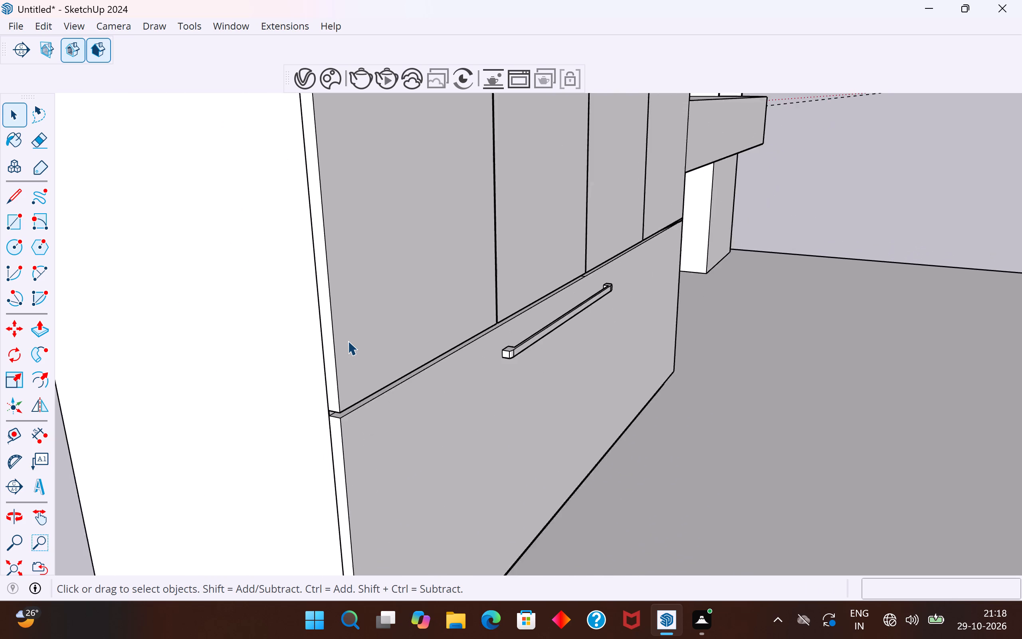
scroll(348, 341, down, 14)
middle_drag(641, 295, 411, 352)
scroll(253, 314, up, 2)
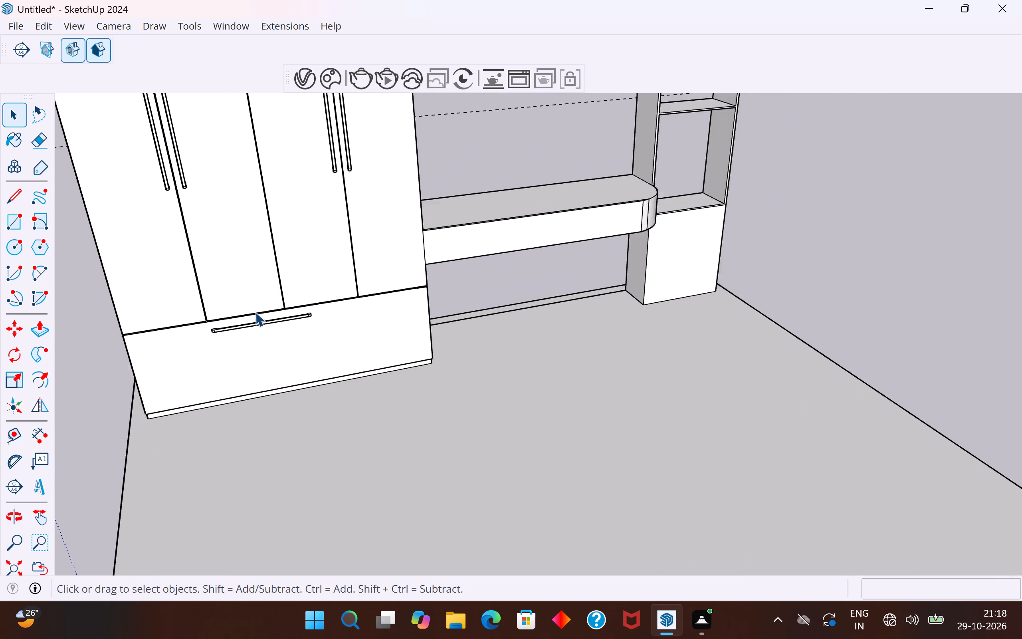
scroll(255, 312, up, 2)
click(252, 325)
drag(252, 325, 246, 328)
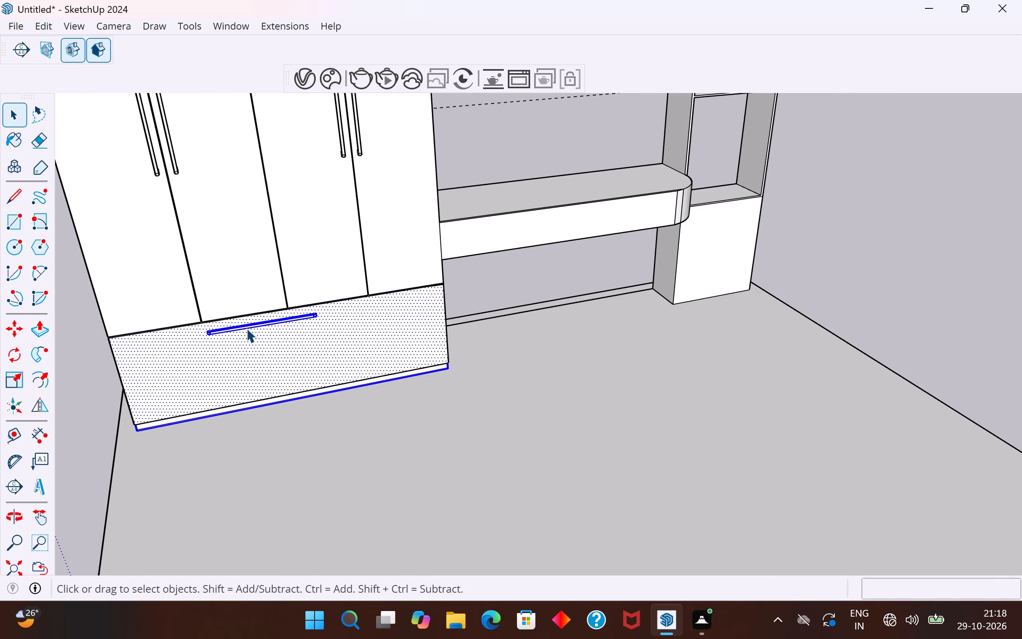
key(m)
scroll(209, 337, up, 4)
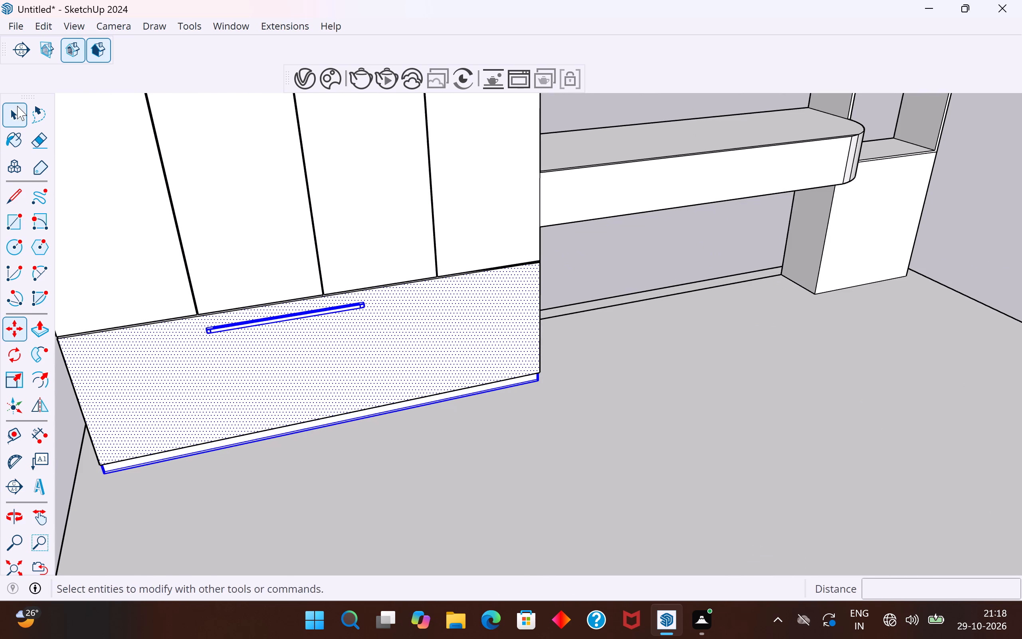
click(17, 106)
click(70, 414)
Move the horizontal drawer handle by its end corner about 4 1/2" along the drawer front towards the desk.
click(214, 326)
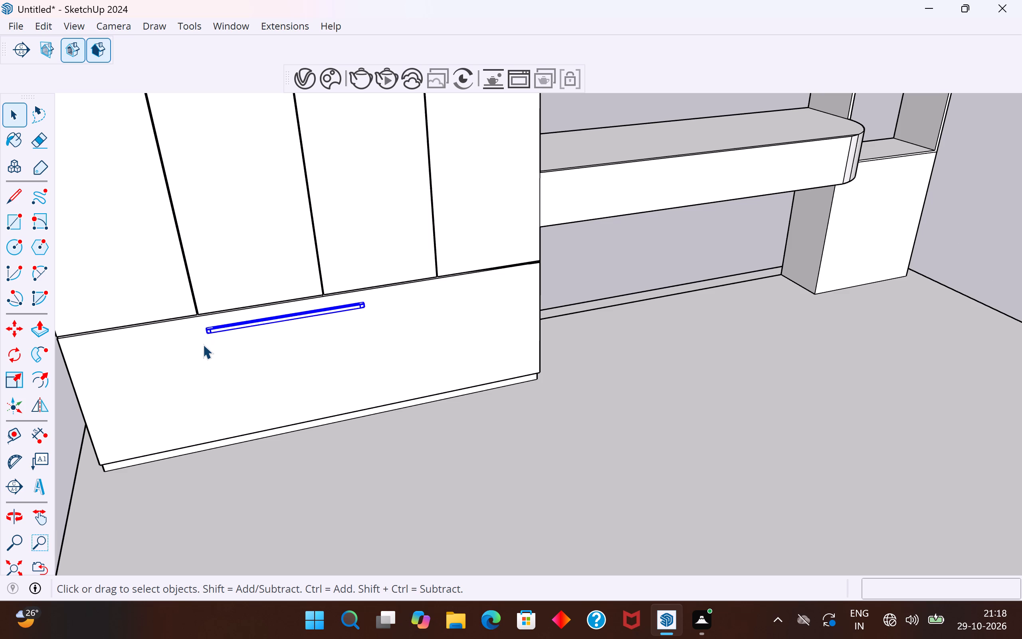
scroll(203, 344, up, 6)
key(m)
scroll(202, 316, up, 6)
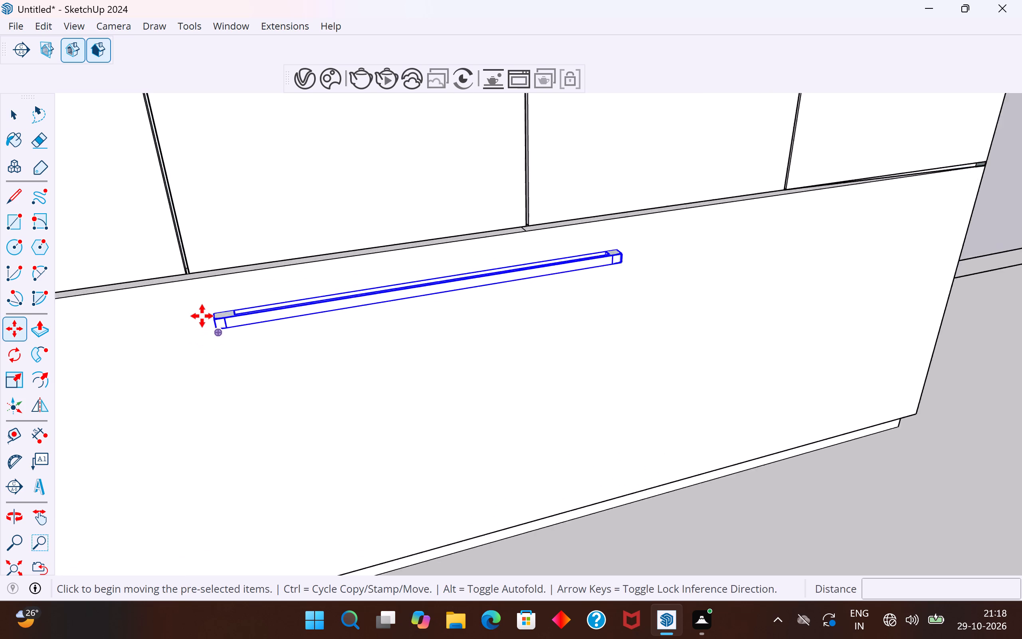
scroll(202, 316, up, 7)
click(219, 315)
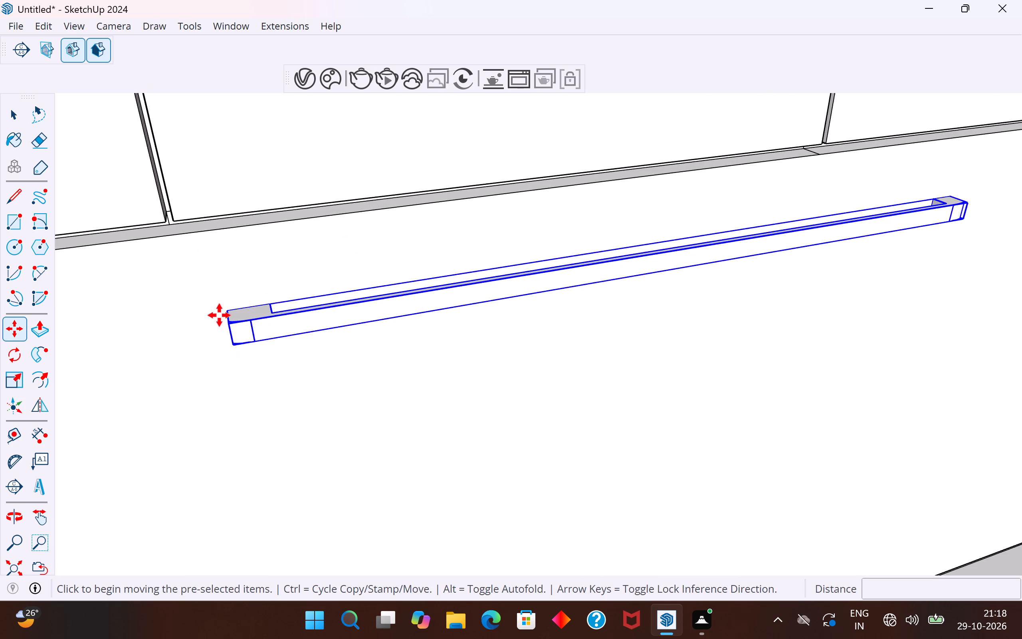
scroll(219, 315, down, 9)
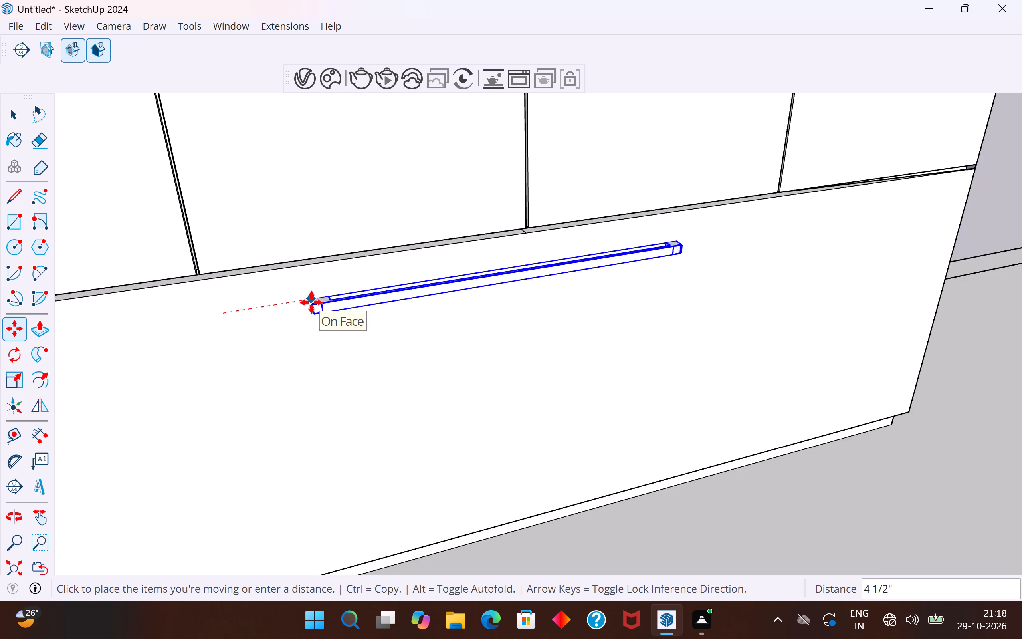
click(311, 302)
click(14, 111)
scroll(452, 404, down, 14)
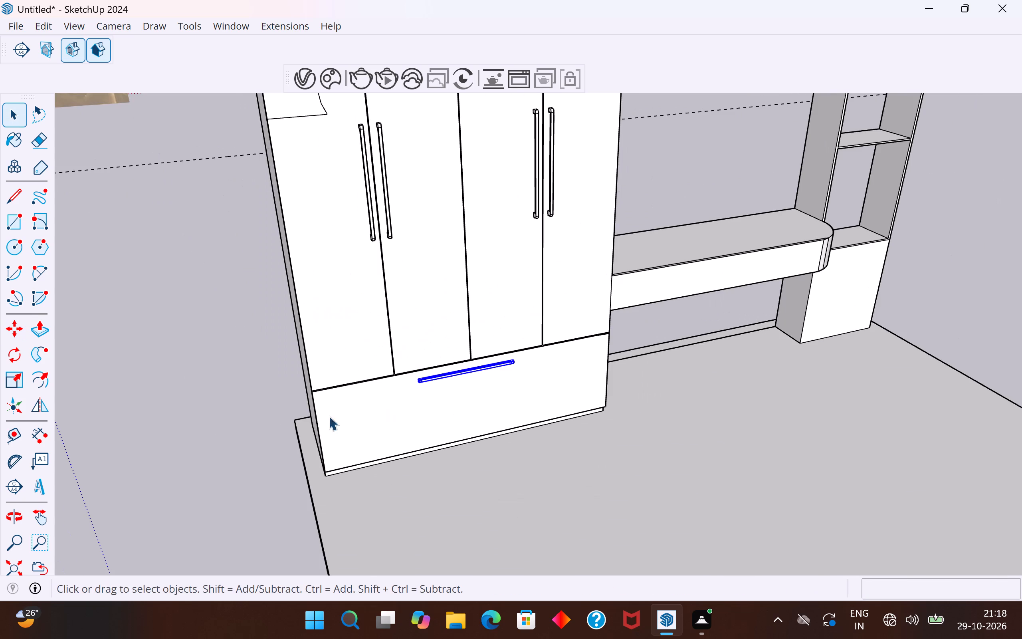
click(212, 436)
Move the drawer handle by its desk-side end corner about 3 1/16" further along the drawer front towards the desk.
scroll(258, 409, down, 6)
middle_drag(545, 381, 524, 282)
click(826, 287)
scroll(365, 337, up, 7)
middle_drag(442, 366, 436, 377)
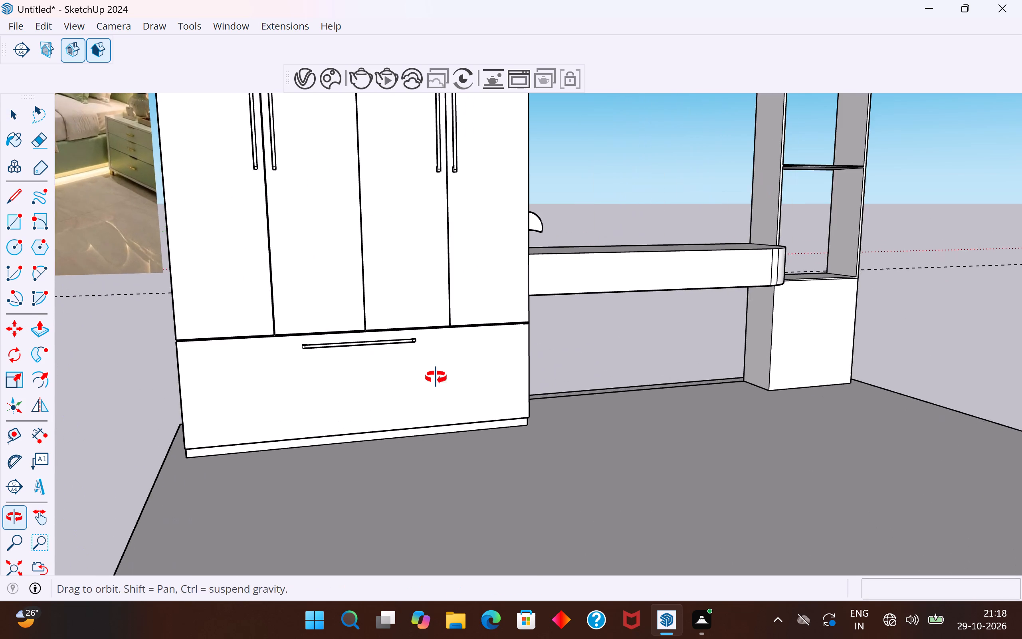
middle_drag(436, 377, 324, 414)
scroll(412, 306, up, 6)
middle_drag(412, 351, 287, 420)
scroll(286, 420, up, 2)
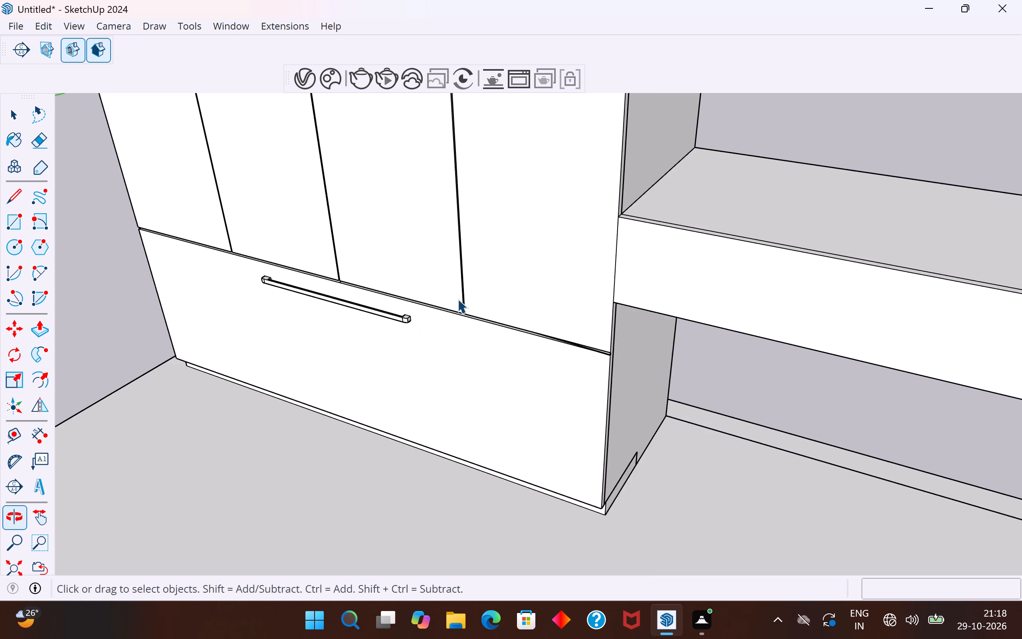
scroll(458, 299, up, 2)
click(369, 328)
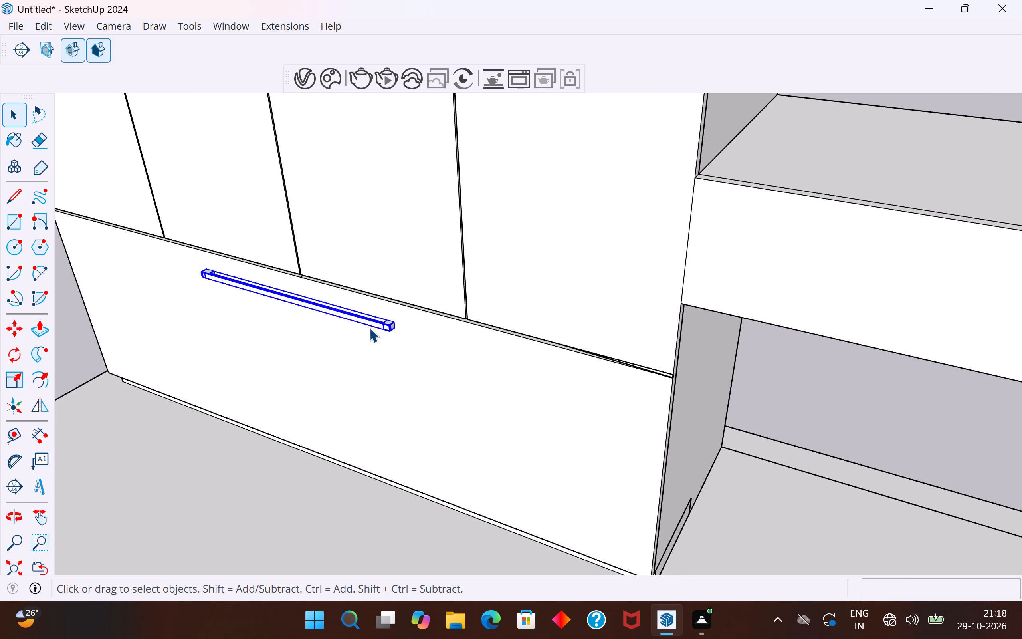
key(m)
scroll(375, 322, up, 7)
click(406, 320)
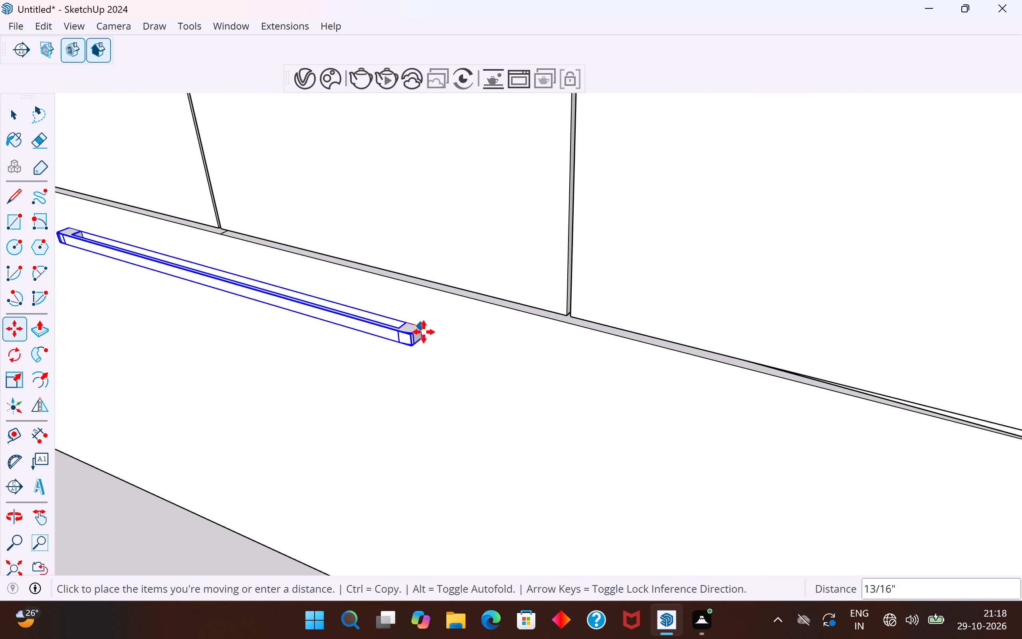
click(465, 343)
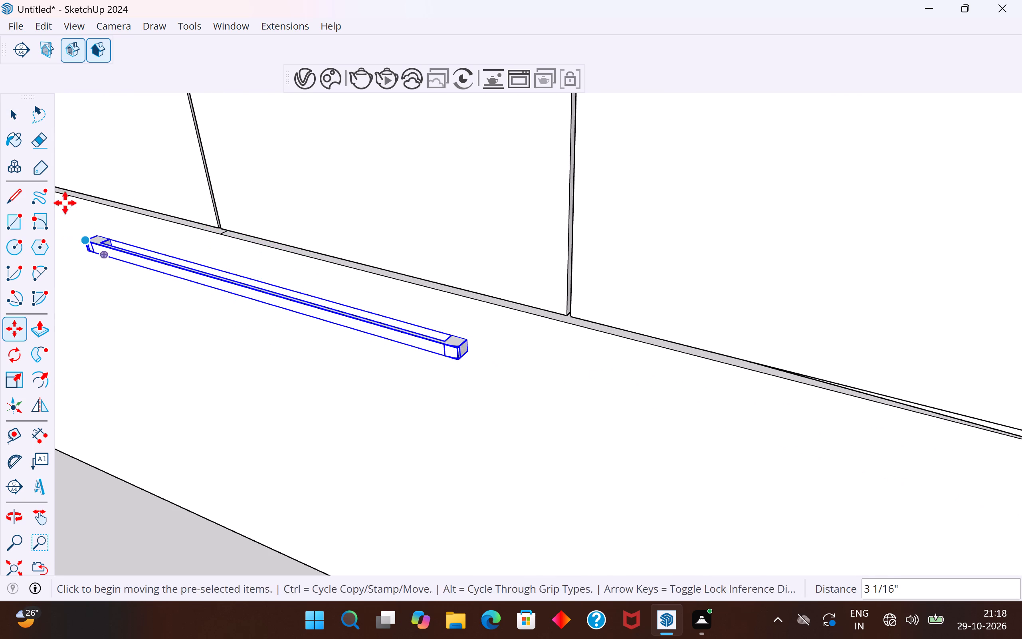
click(9, 115)
scroll(615, 341, down, 18)
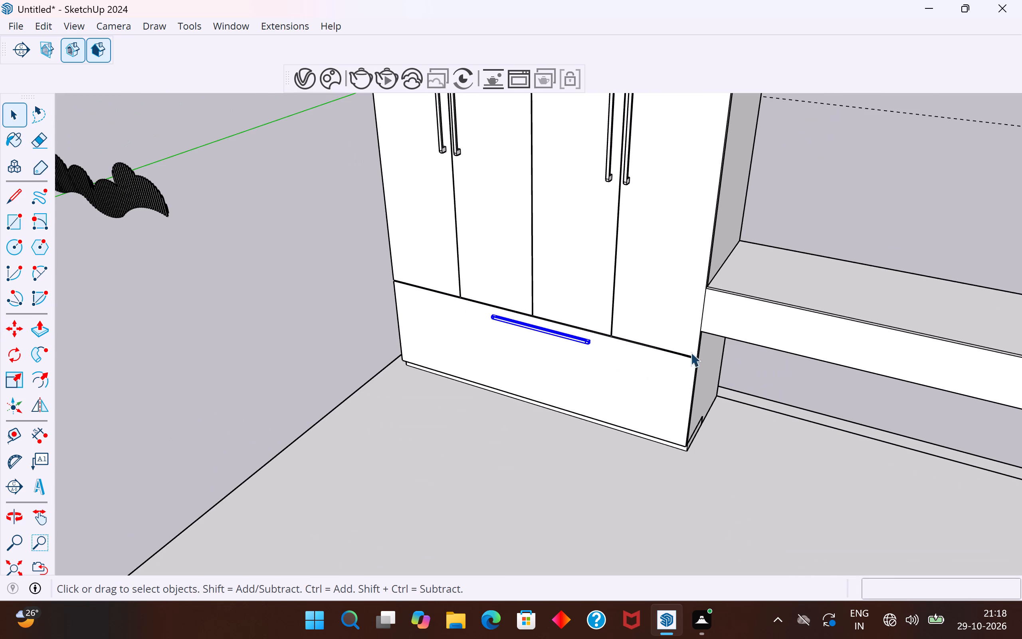
click(793, 370)
Move the drawer handle back along the drawer front, away from the desk, keeping it on the drawer's face.
middle_drag(521, 428, 884, 364)
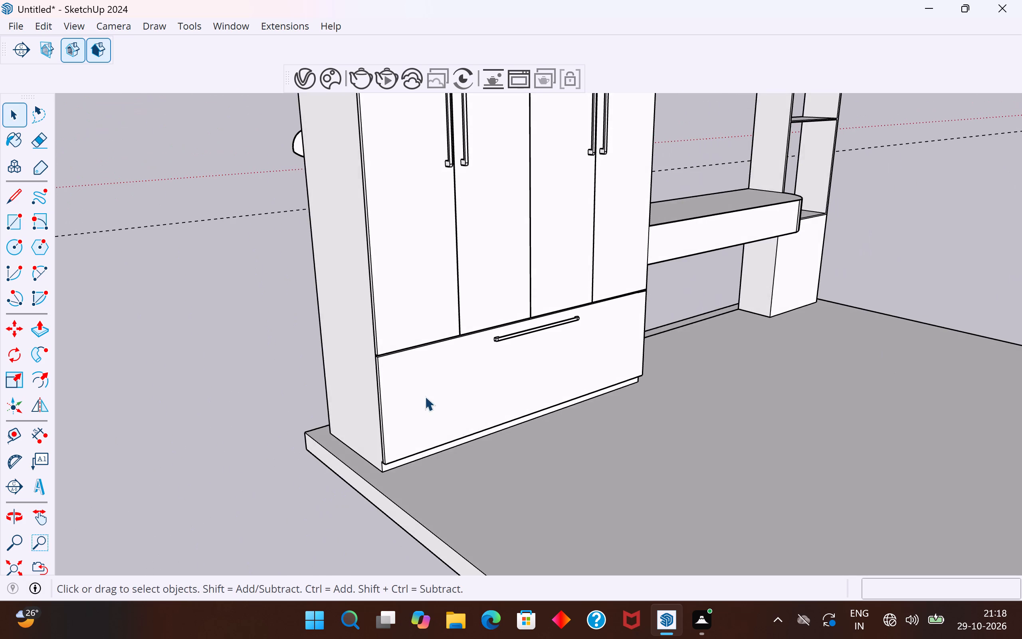
scroll(434, 389, up, 5)
middle_drag(458, 328, 516, 378)
scroll(567, 347, up, 3)
click(576, 359)
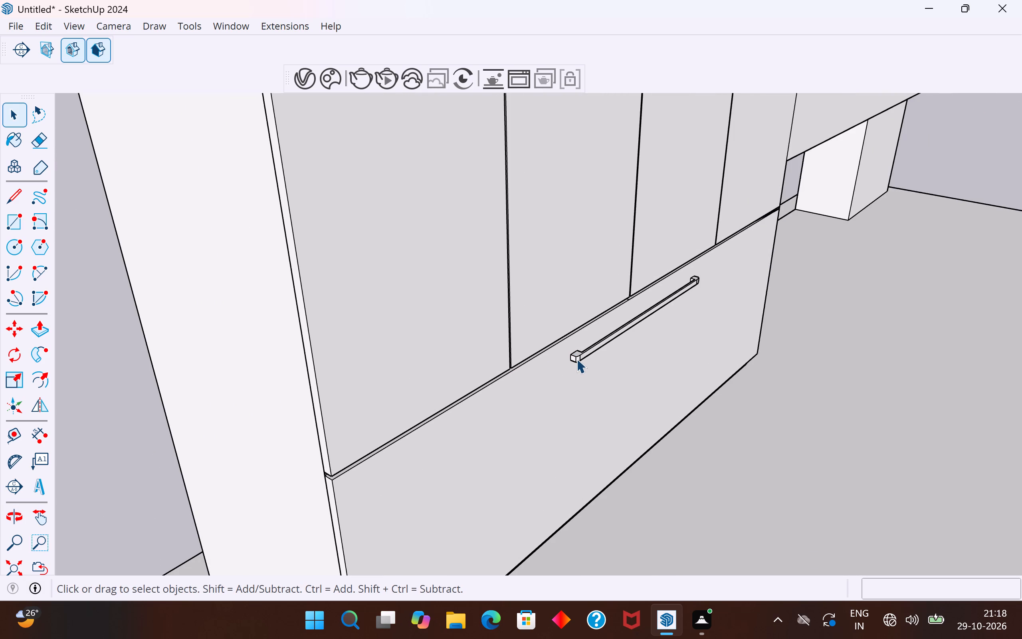
key(m)
scroll(576, 359, up, 7)
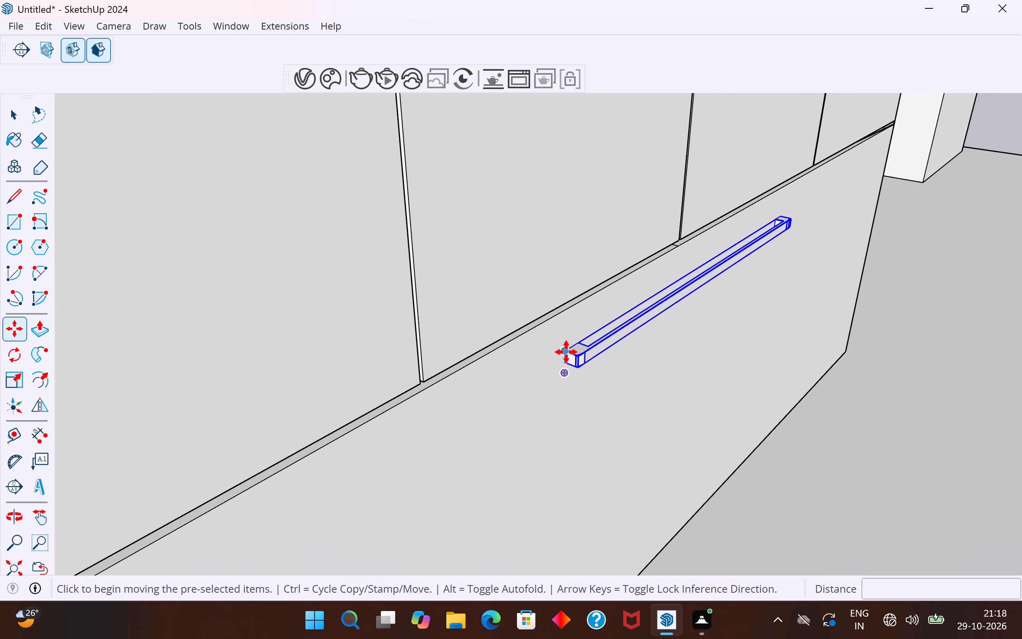
click(566, 352)
click(492, 388)
scroll(486, 398, down, 6)
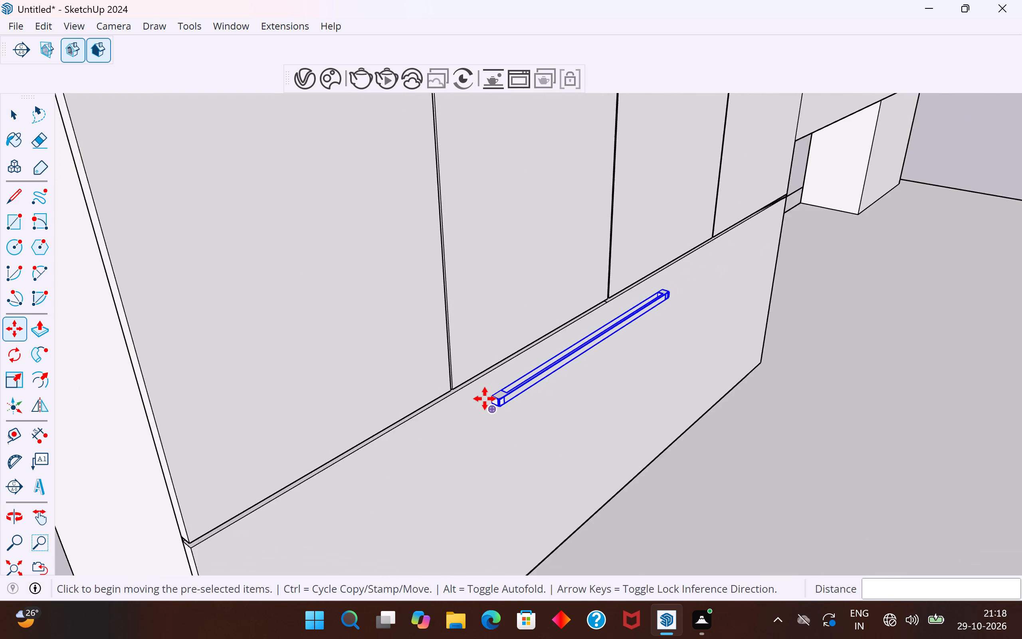
scroll(485, 399, down, 9)
click(18, 116)
click(158, 323)
Move the drawer handle by its desk-side end corner about 3 1/4" along the drawer front towards the desk.
scroll(179, 365, down, 6)
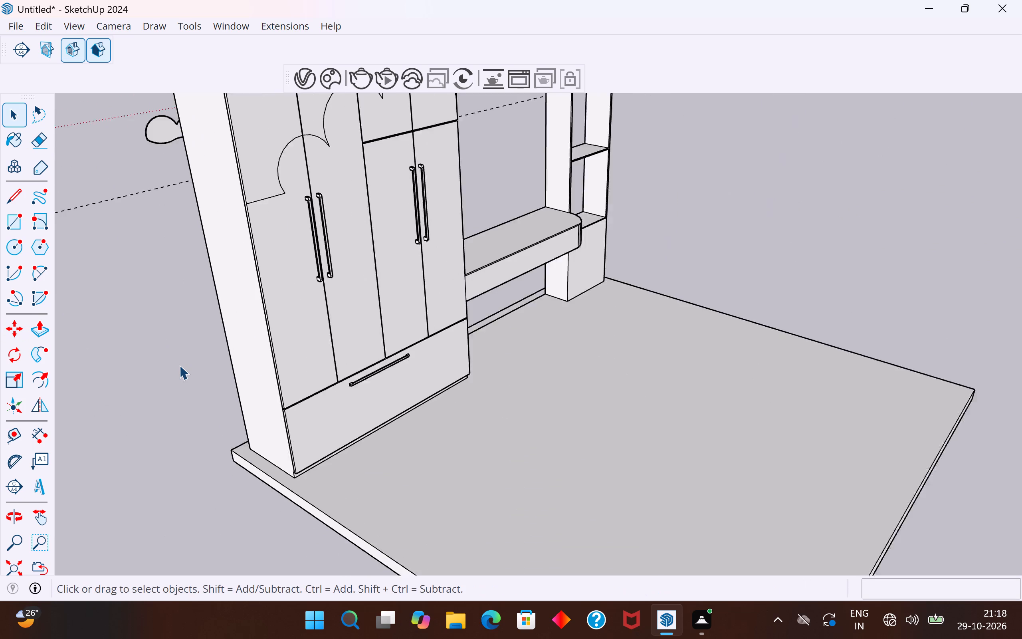
middle_drag(442, 450, 199, 410)
scroll(329, 248, up, 6)
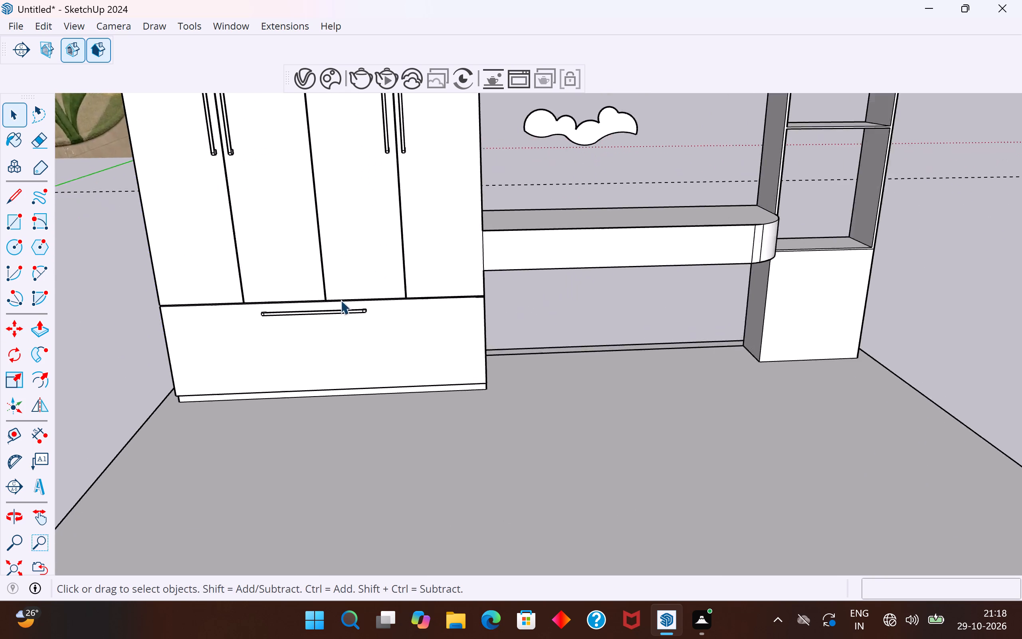
scroll(341, 300, up, 5)
click(366, 310)
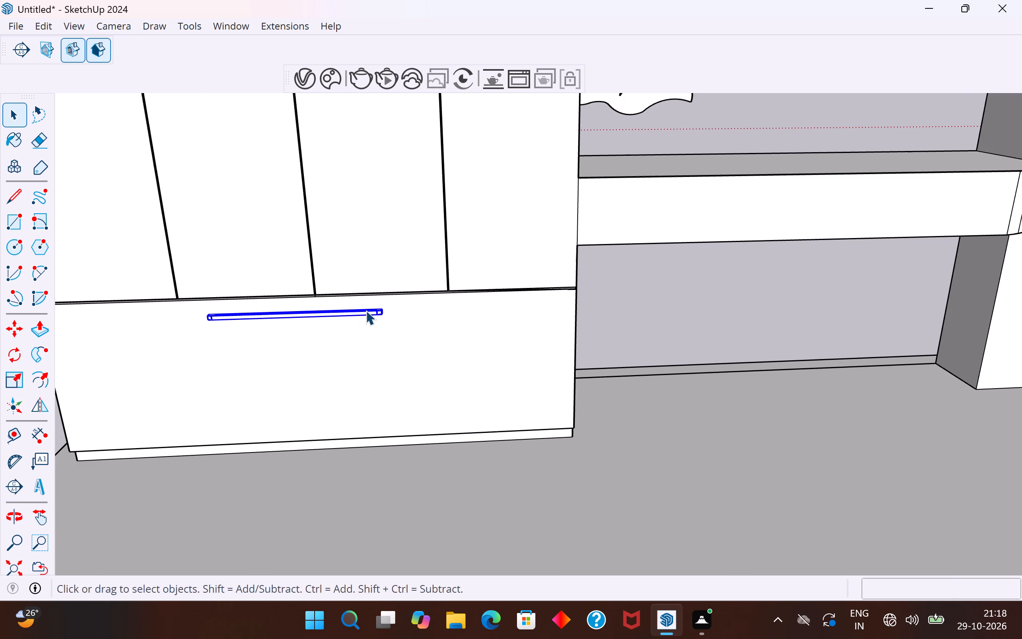
middle_drag(378, 325, 382, 385)
key(m)
scroll(396, 333, up, 7)
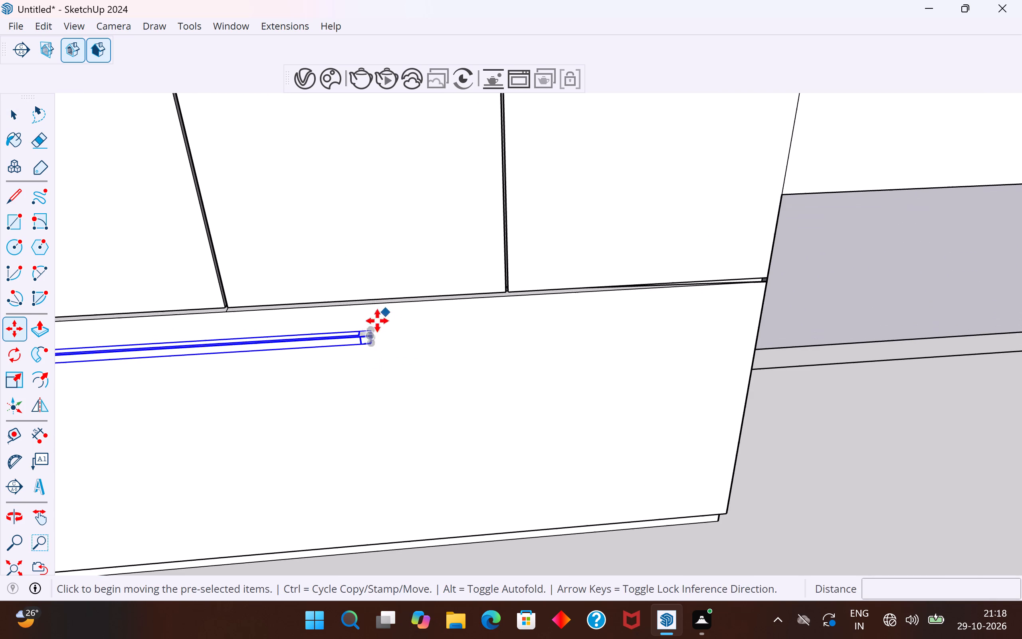
click(372, 328)
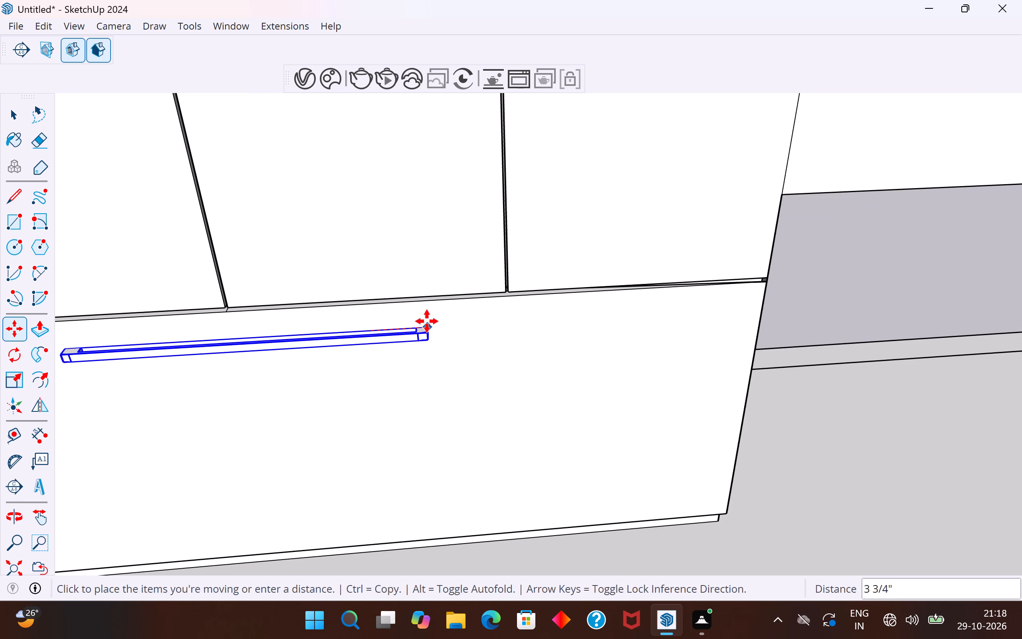
click(420, 323)
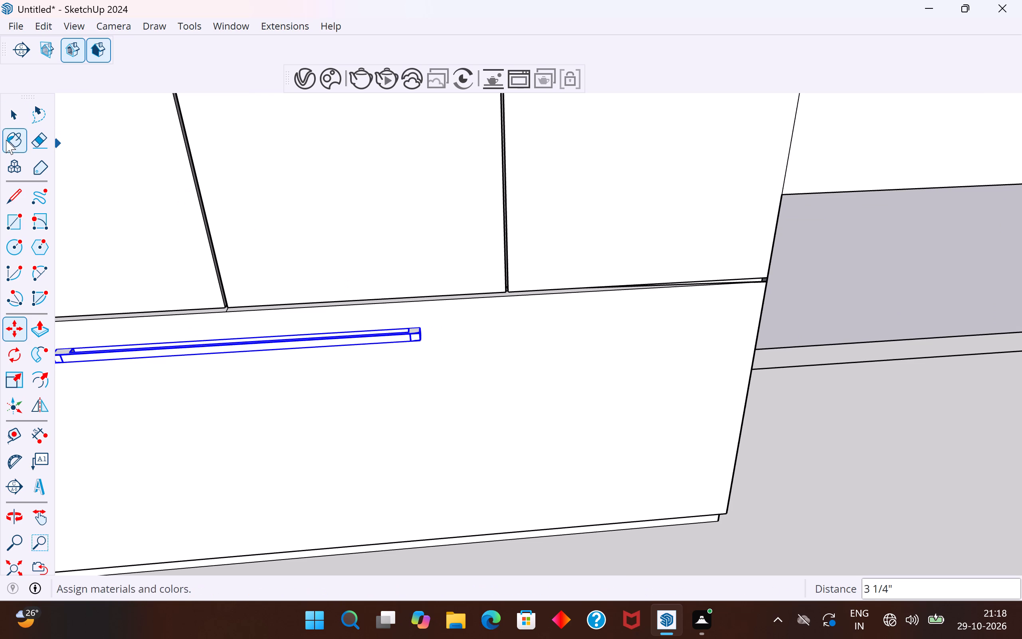
click(20, 112)
Move the drawer handle by its far end corner about 3 1/4" along the drawer front away from the desk.
scroll(476, 290, down, 12)
middle_drag(445, 312, 453, 191)
scroll(331, 271, up, 1)
middle_drag(331, 273, 374, 306)
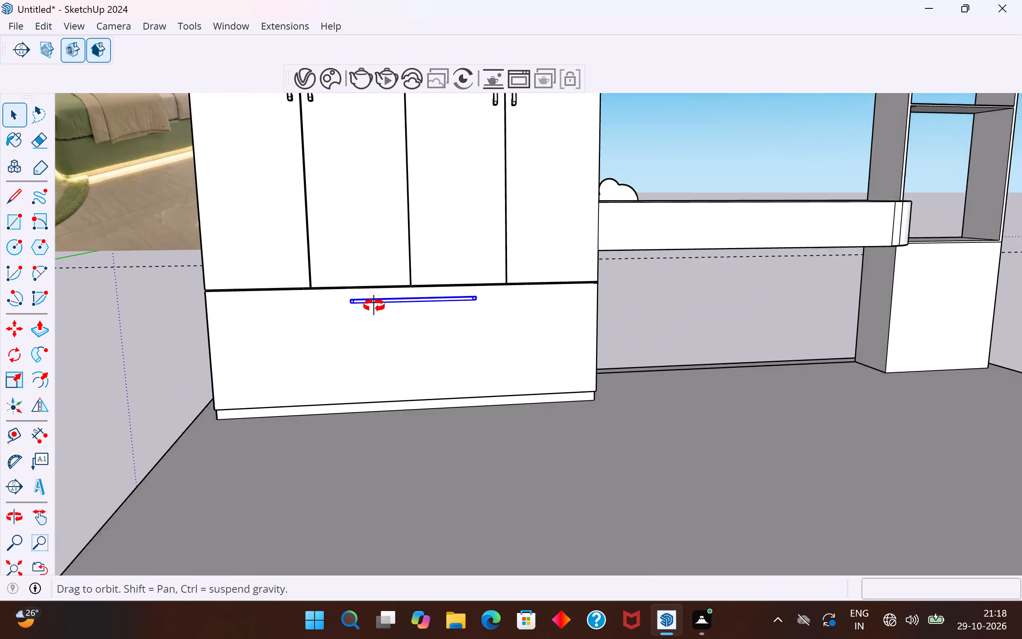
middle_drag(374, 306, 476, 419)
scroll(390, 398, up, 4)
key(m)
scroll(399, 381, up, 6)
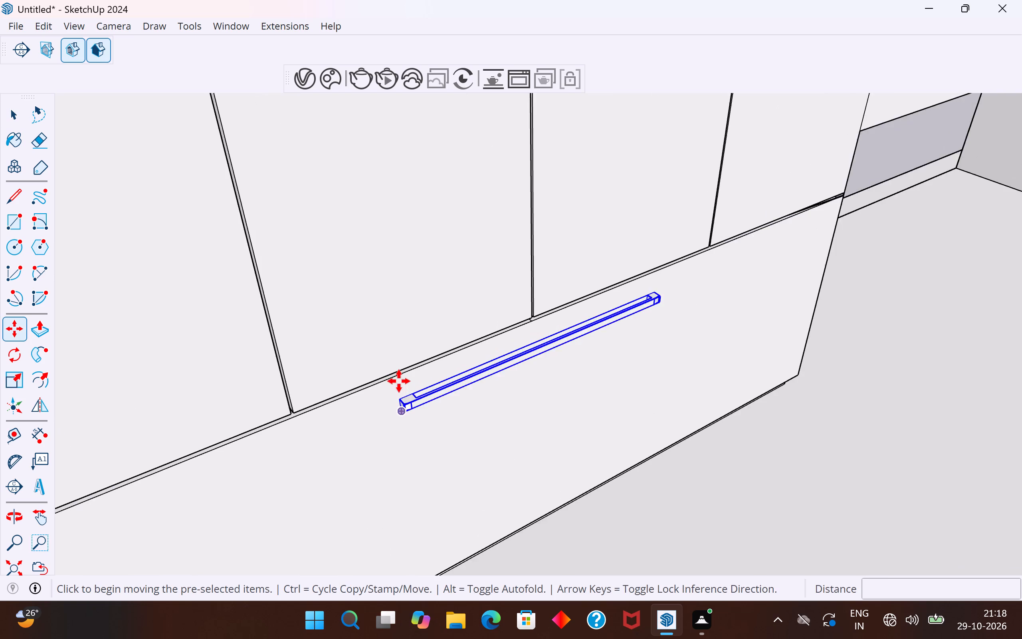
scroll(399, 381, up, 3)
click(398, 406)
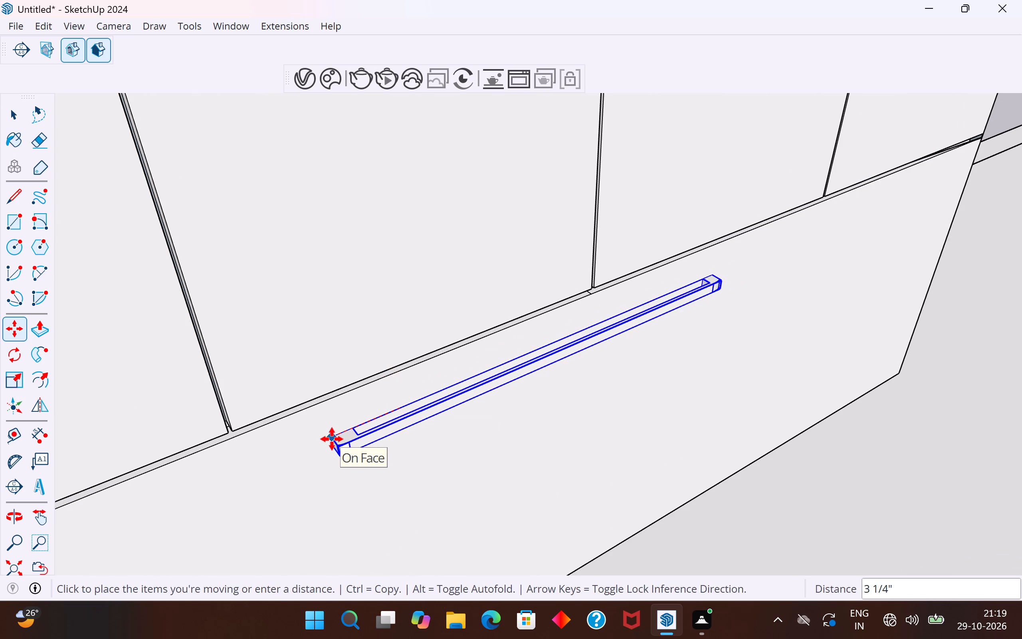
click(332, 439)
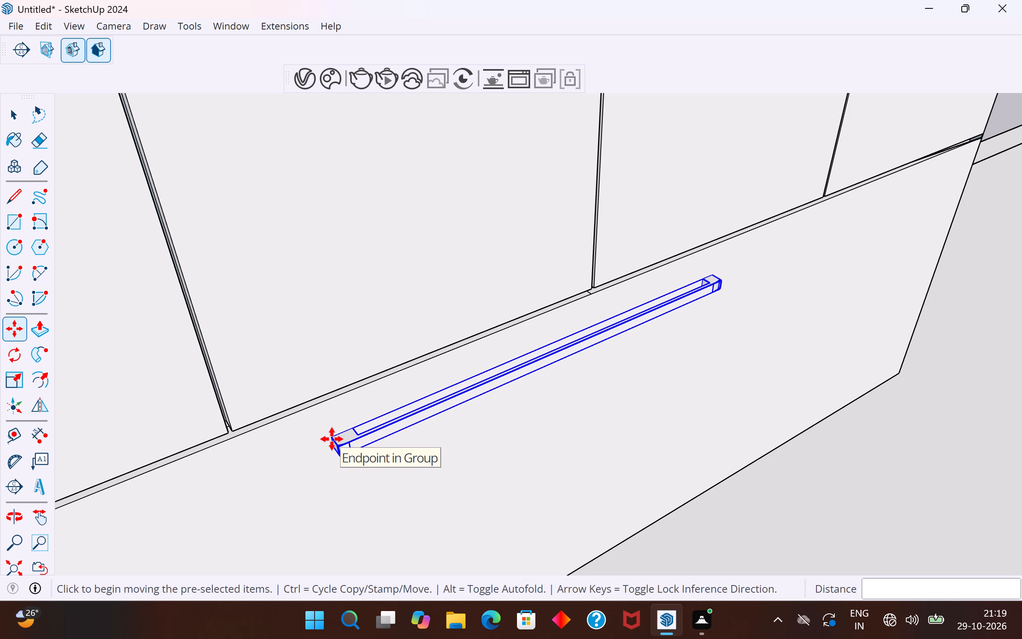
scroll(332, 439, down, 20)
scroll(332, 439, down, 2)
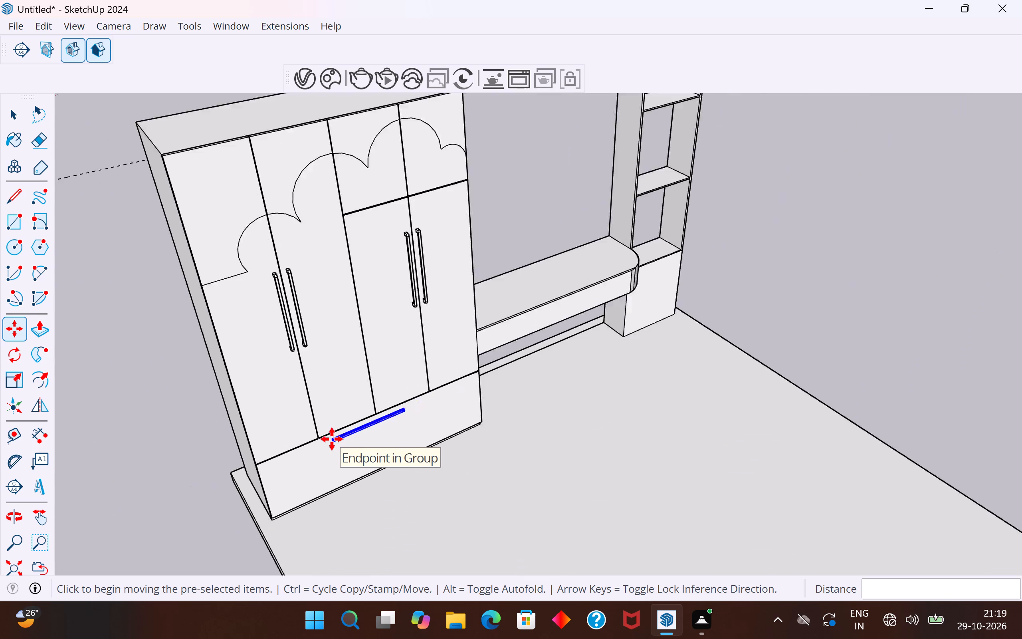
scroll(332, 439, down, 3)
click(22, 113)
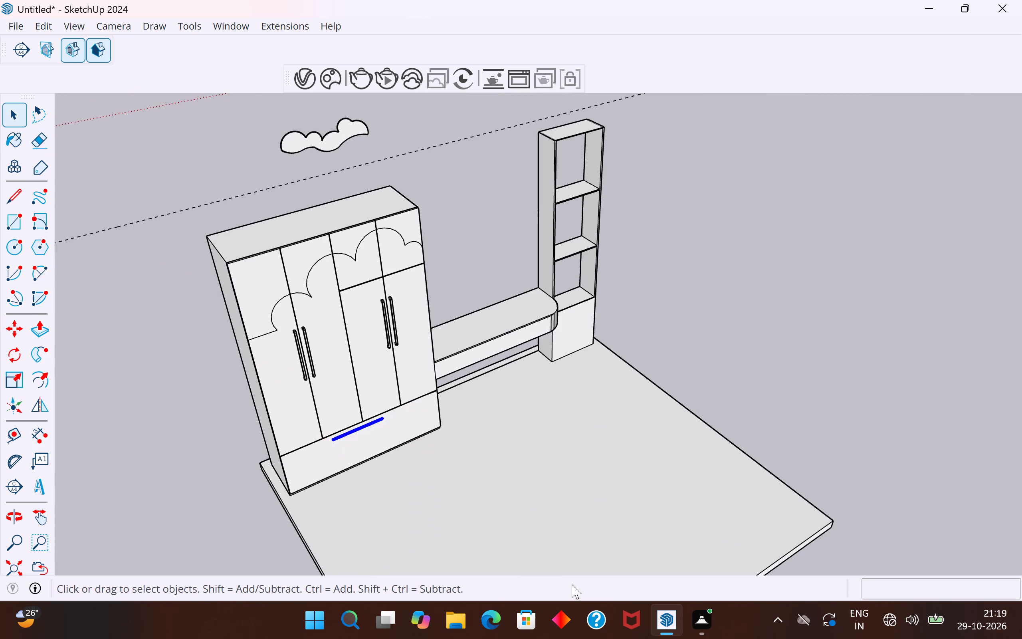
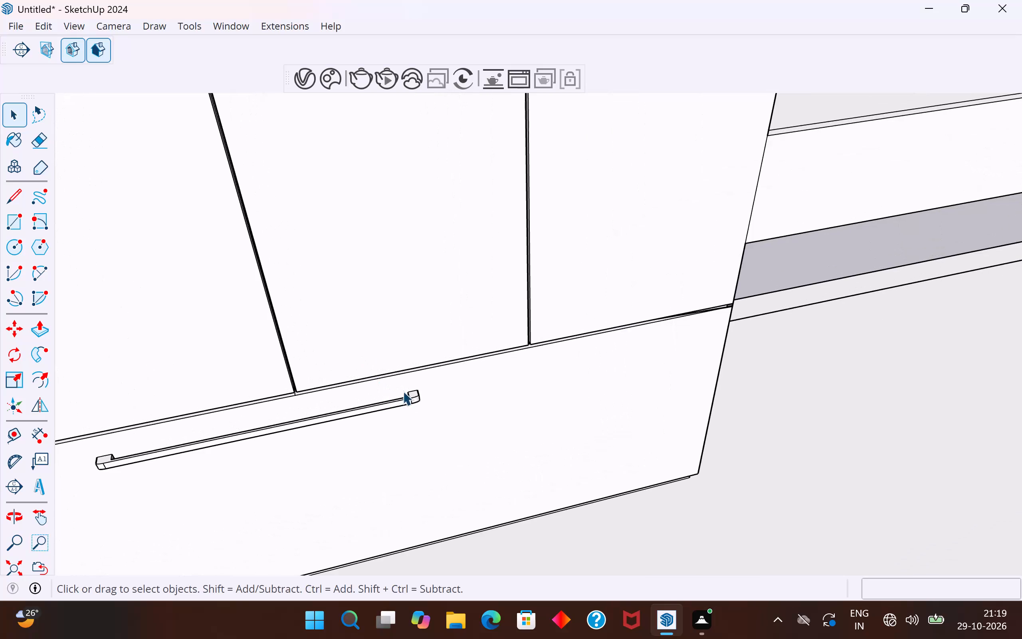
Move the horizontal handle on the wardrobe's bottom drawer along the drawer front toward the desk.
click(412, 394)
scroll(413, 392, up, 9)
key(m)
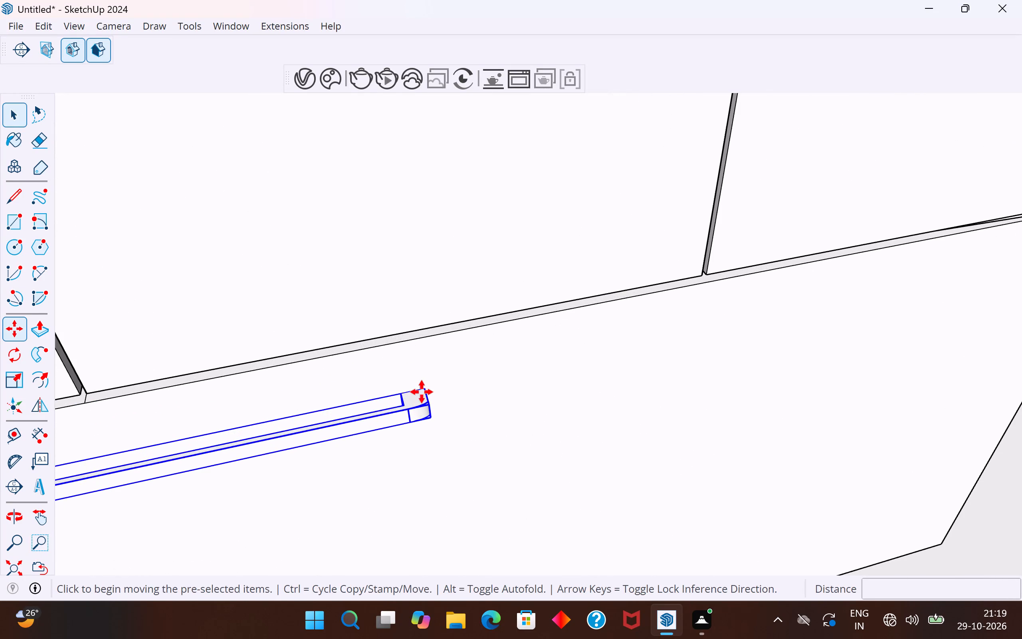
click(428, 390)
click(475, 382)
Move the drawer handle about 1 3/16" further along the drawer front toward the desk.
scroll(477, 382, down, 8)
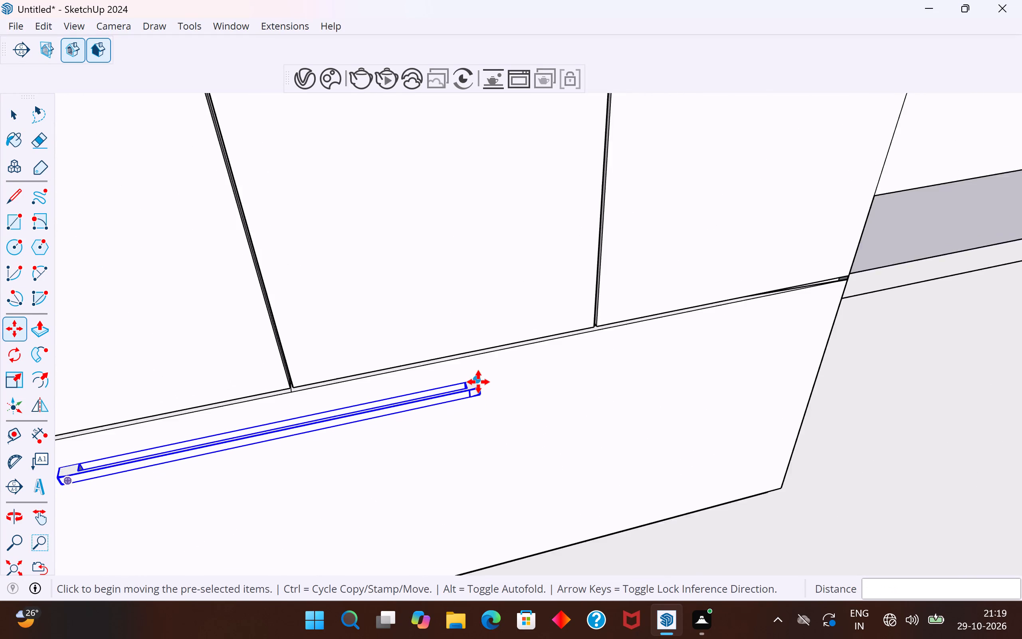
scroll(478, 382, down, 10)
middle_drag(499, 414, 526, 238)
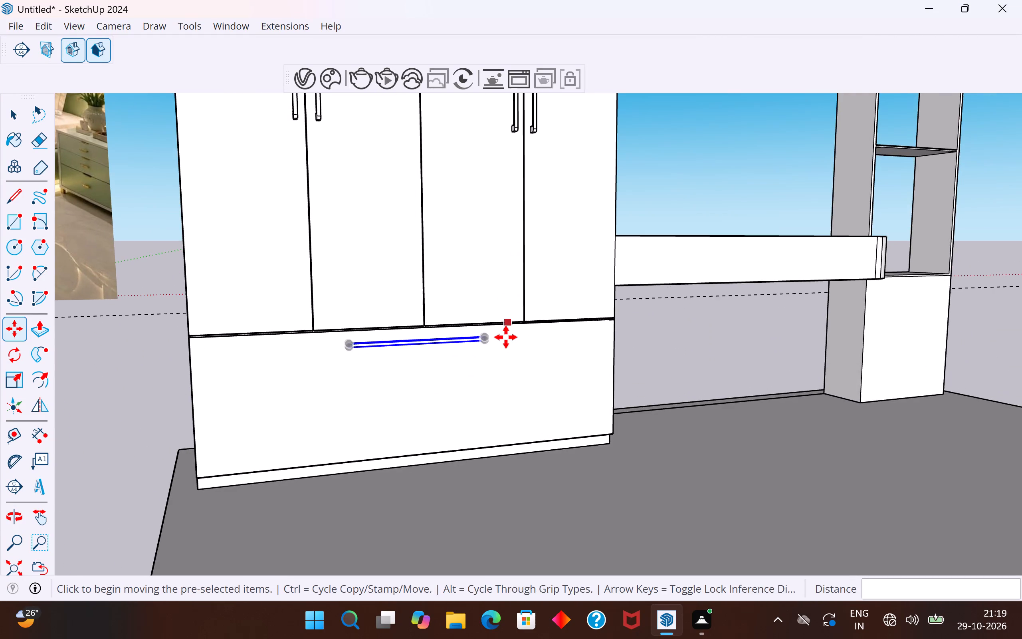
middle_drag(506, 337, 355, 406)
scroll(395, 370, up, 4)
middle_drag(478, 335, 433, 458)
scroll(457, 328, up, 1)
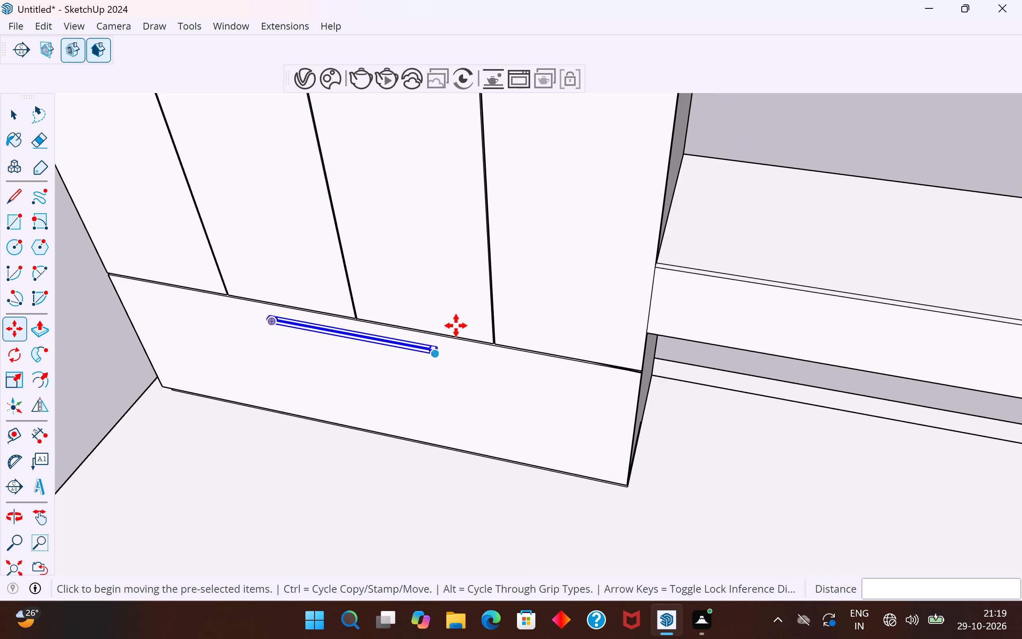
scroll(456, 325, up, 14)
click(431, 385)
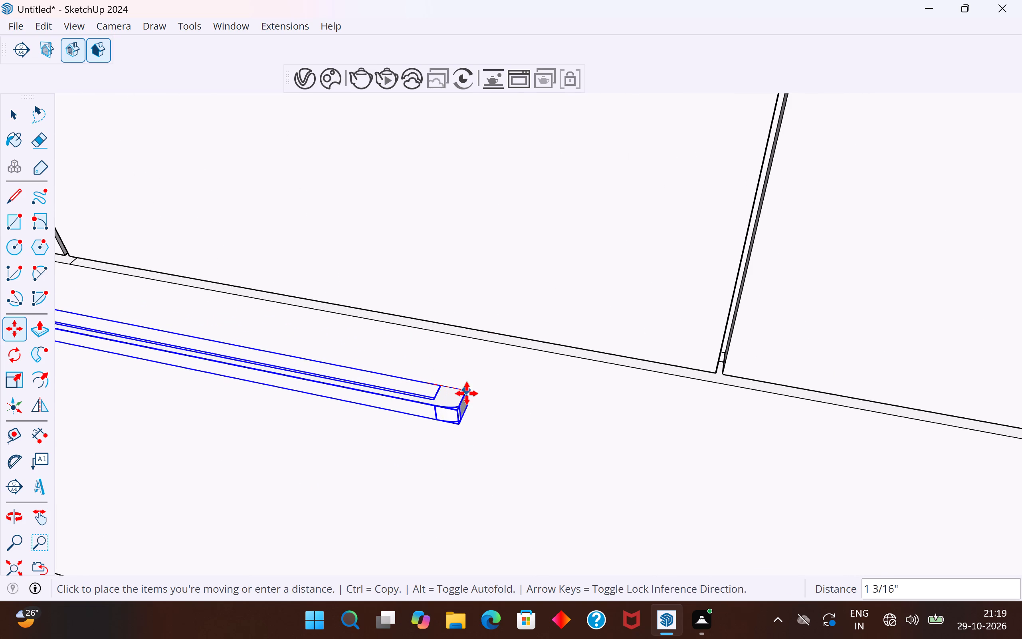
click(467, 393)
scroll(664, 430, down, 17)
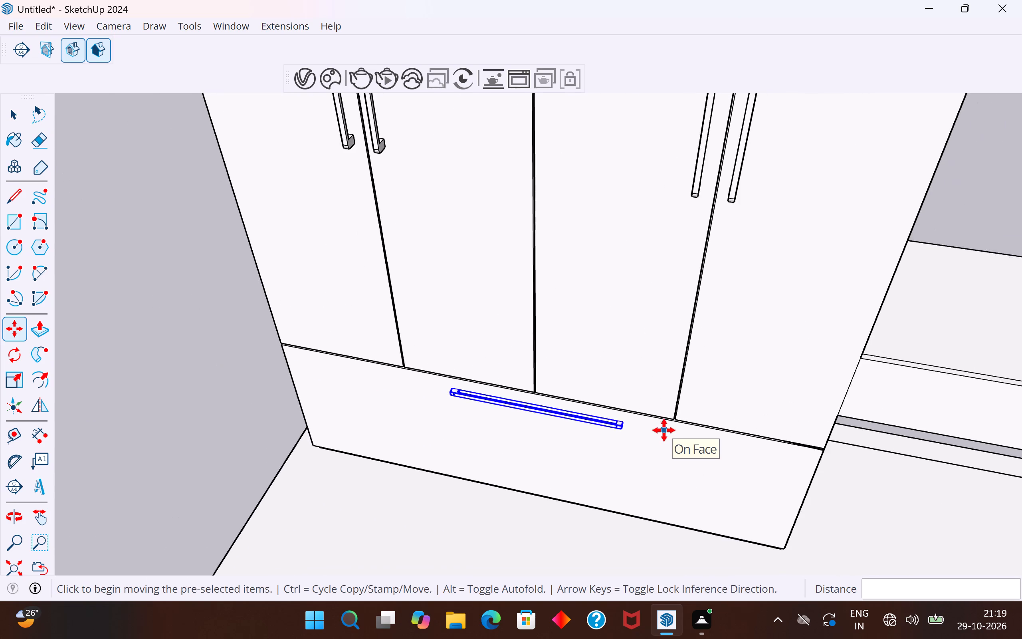
middle_drag(664, 430, 731, 290)
click(14, 114)
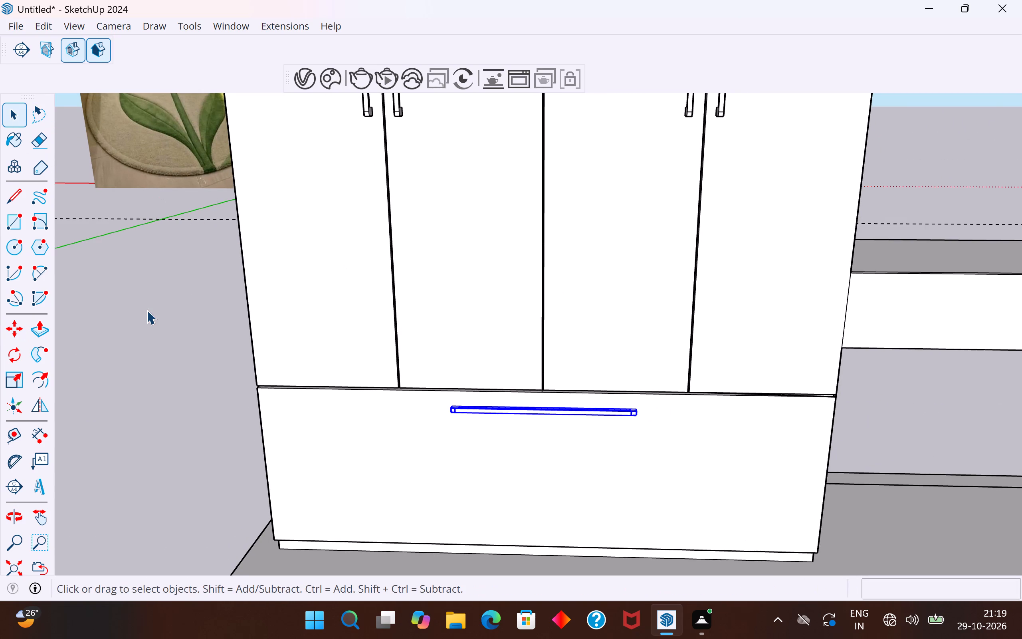
click(147, 310)
Move the drawer handle back about 1 5/8" along the drawer front, away from the desk.
scroll(315, 399, down, 5)
middle_drag(372, 396, 507, 357)
scroll(402, 460, down, 11)
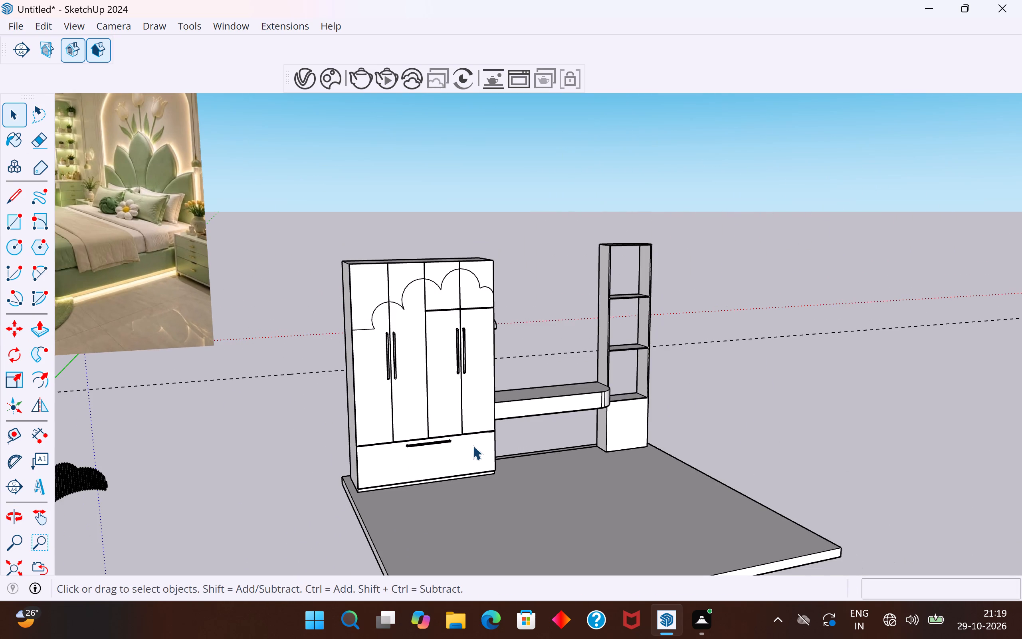
middle_drag(473, 445, 519, 476)
middle_drag(554, 348, 415, 385)
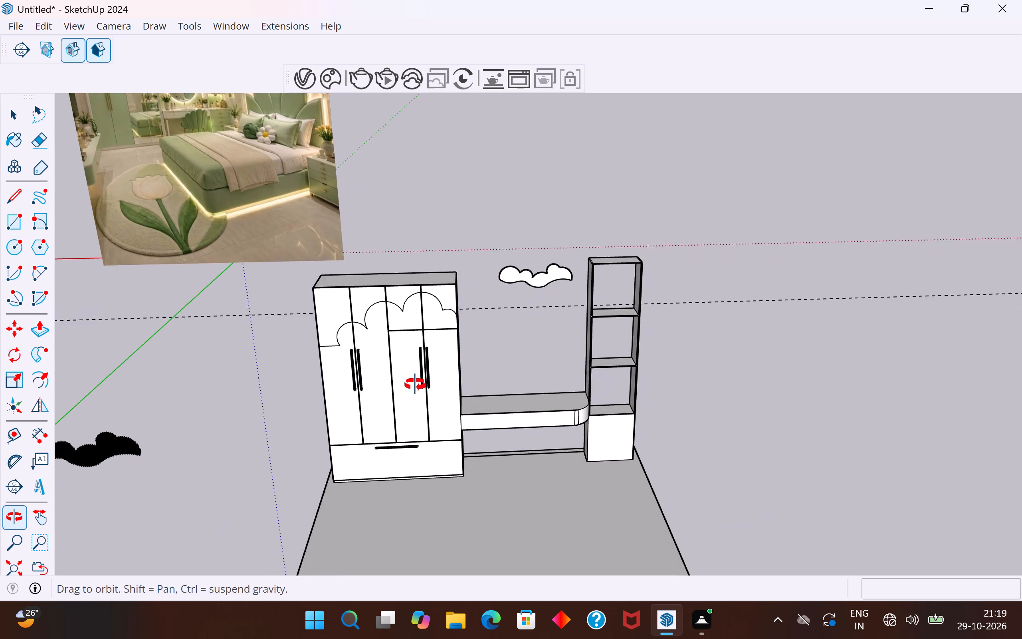
middle_drag(415, 385, 423, 390)
scroll(374, 472, up, 4)
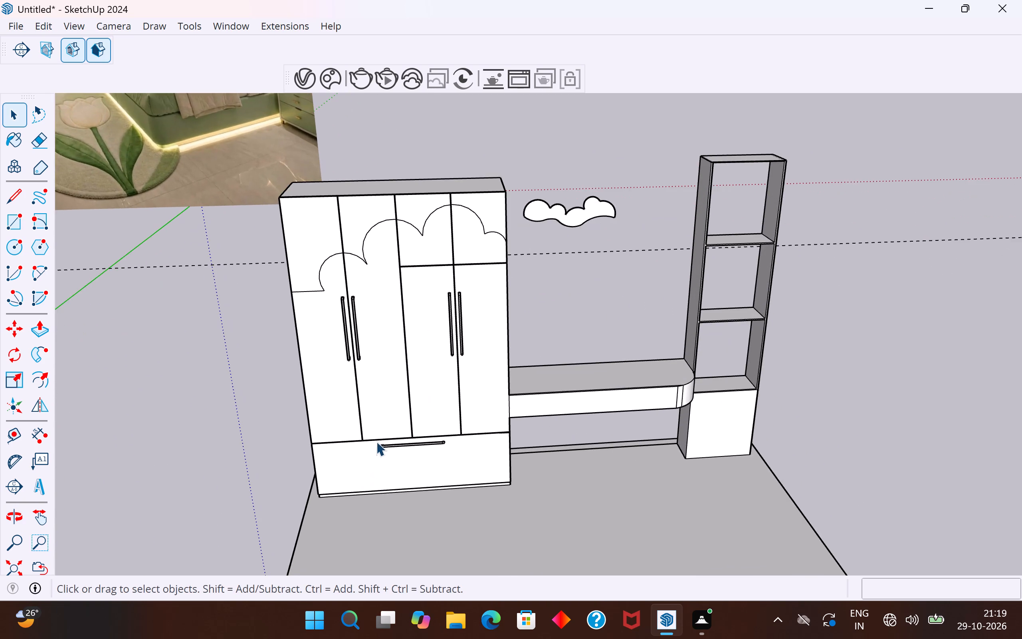
middle_drag(382, 445, 597, 489)
scroll(530, 521, up, 9)
click(547, 477)
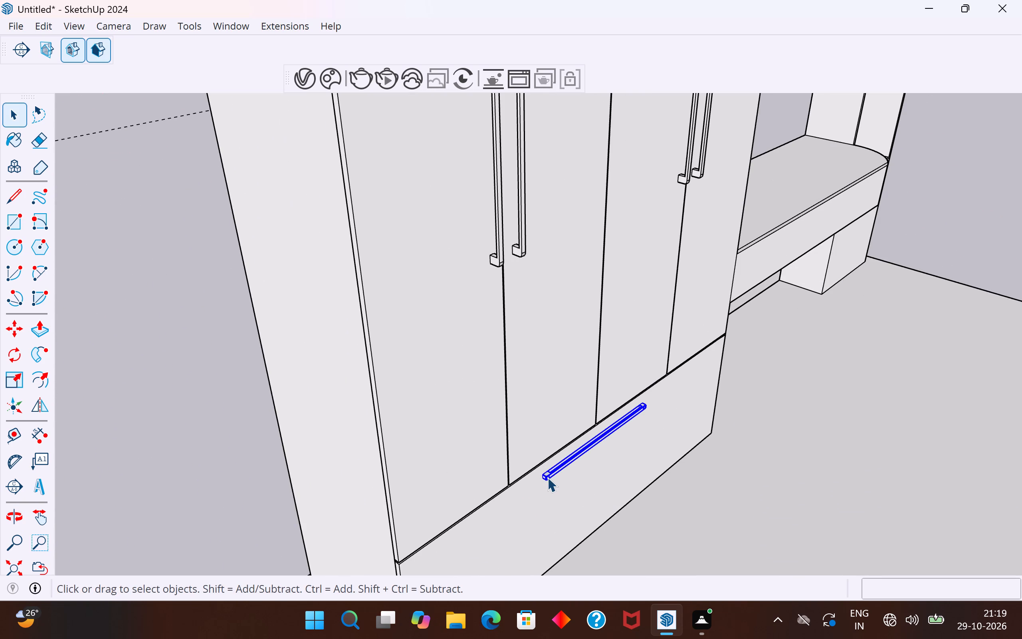
key(m)
scroll(547, 474, up, 9)
click(534, 473)
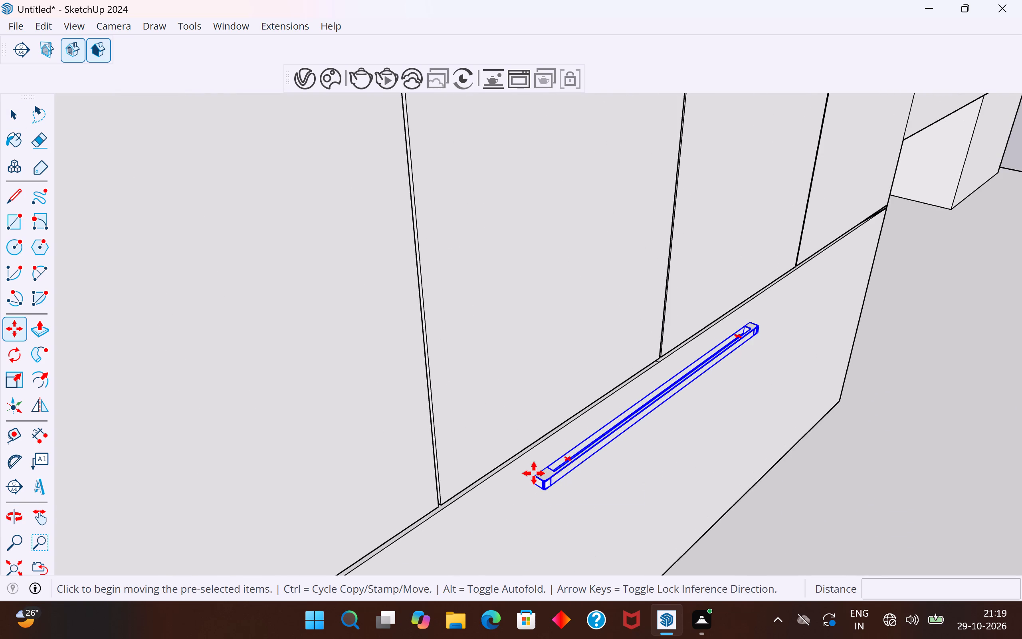
click(516, 494)
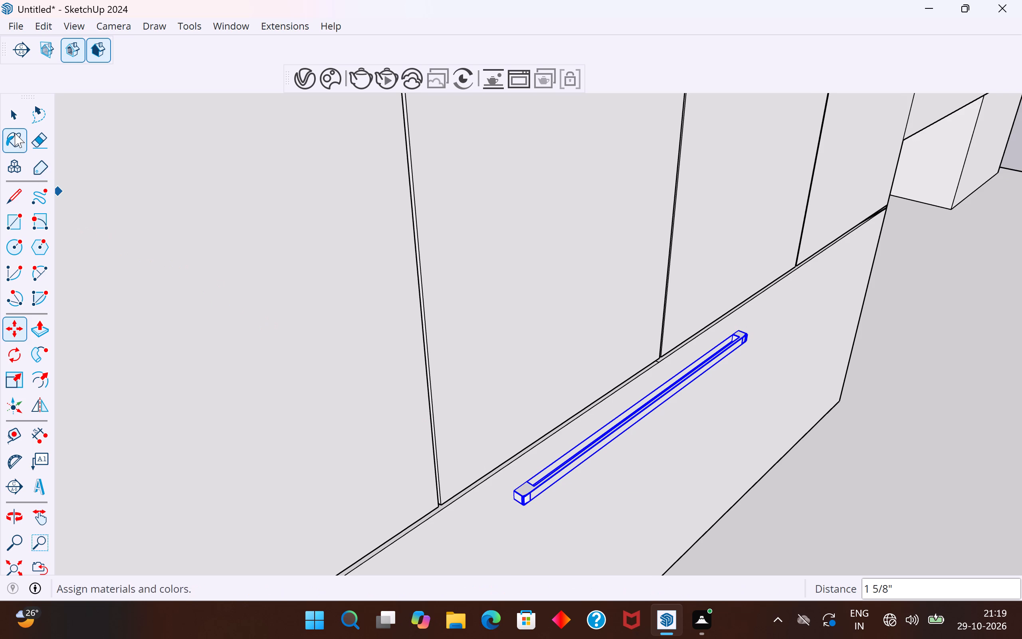
click(15, 115)
scroll(435, 416, down, 20)
click(207, 396)
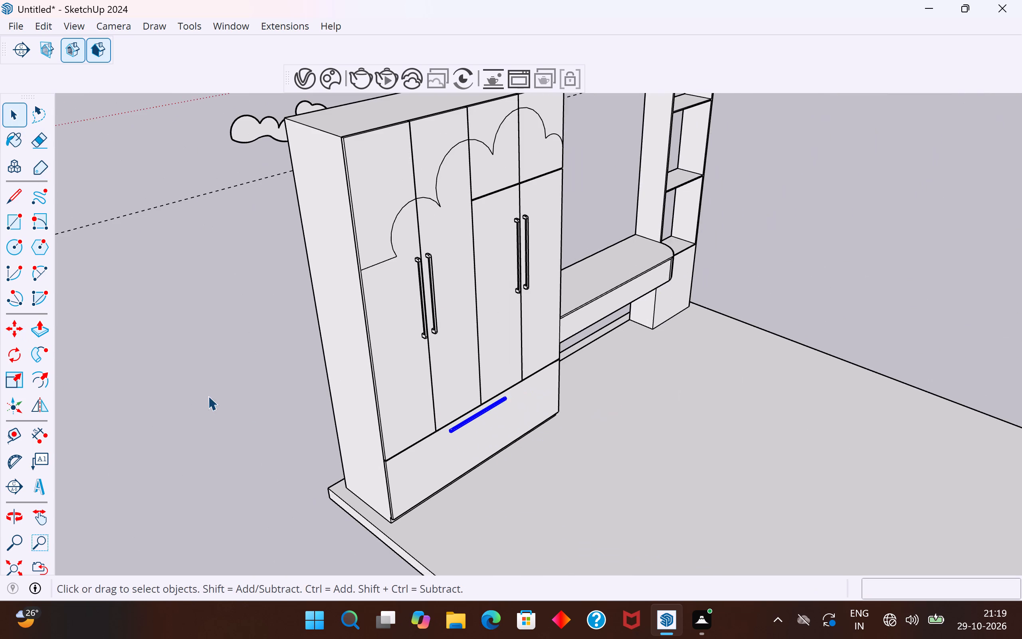
Move the drawer handle about 1 3/16" toward the desk to centre it on the drawer front.
middle_drag(541, 401, 345, 272)
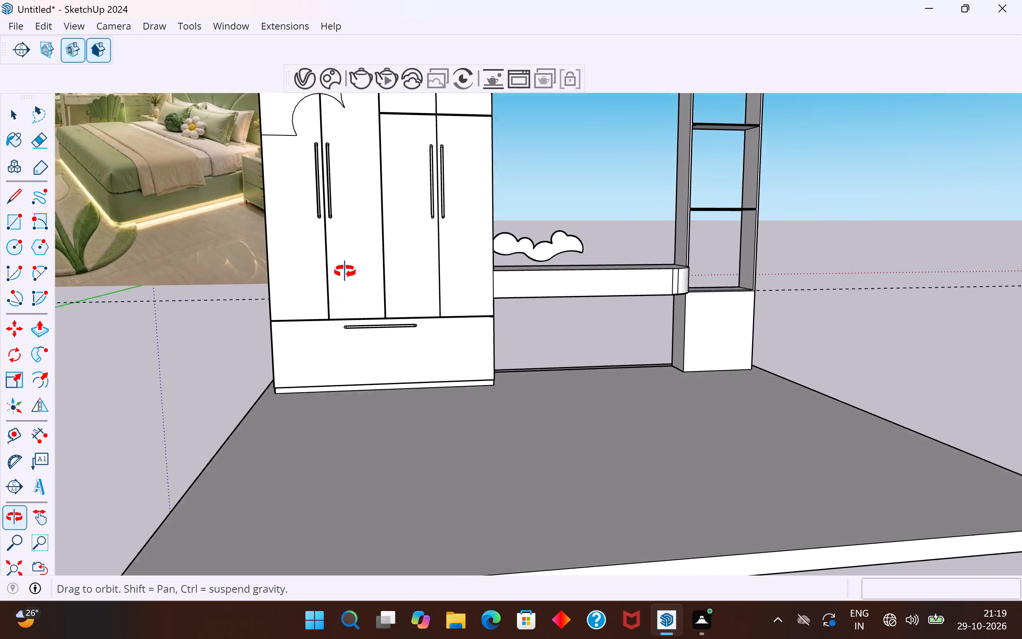
middle_drag(345, 272, 327, 280)
scroll(387, 334, up, 2)
middle_drag(408, 353, 445, 492)
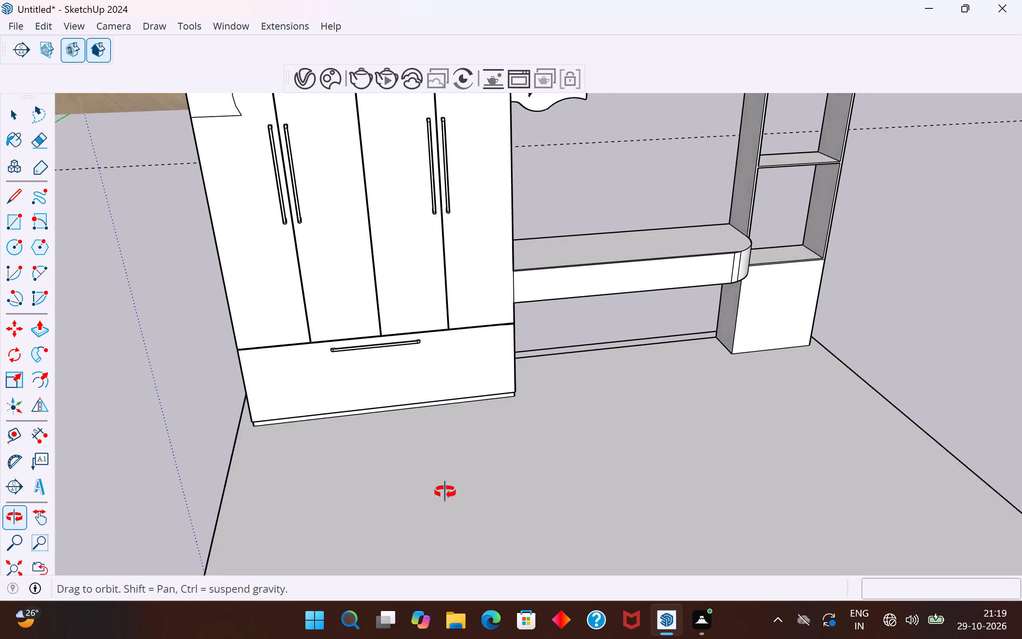
middle_drag(445, 492, 445, 498)
scroll(341, 398, down, 4)
scroll(348, 349, up, 3)
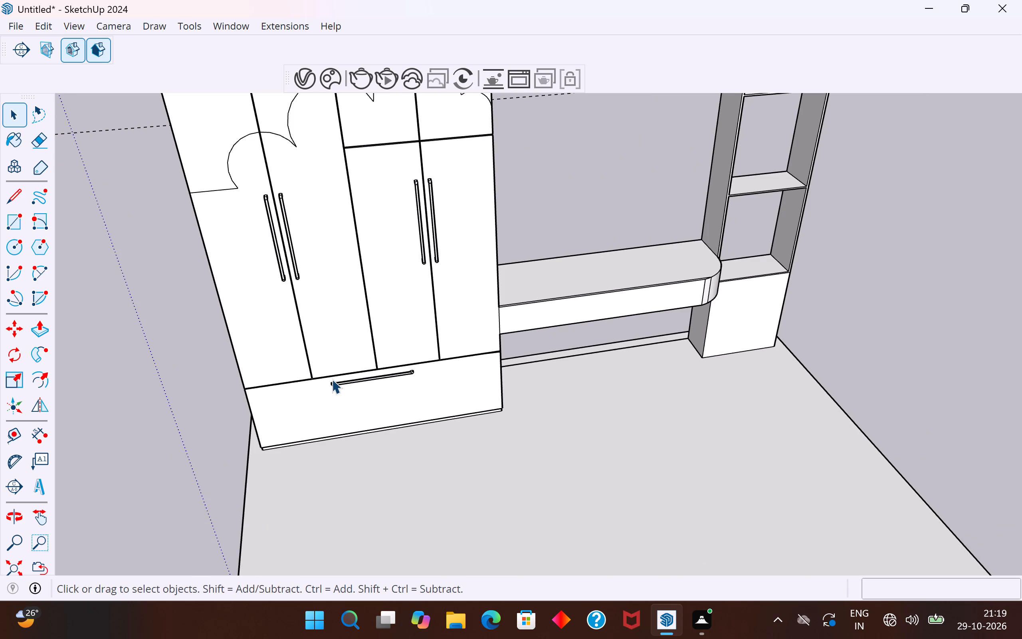
click(332, 379)
click(337, 384)
key(m)
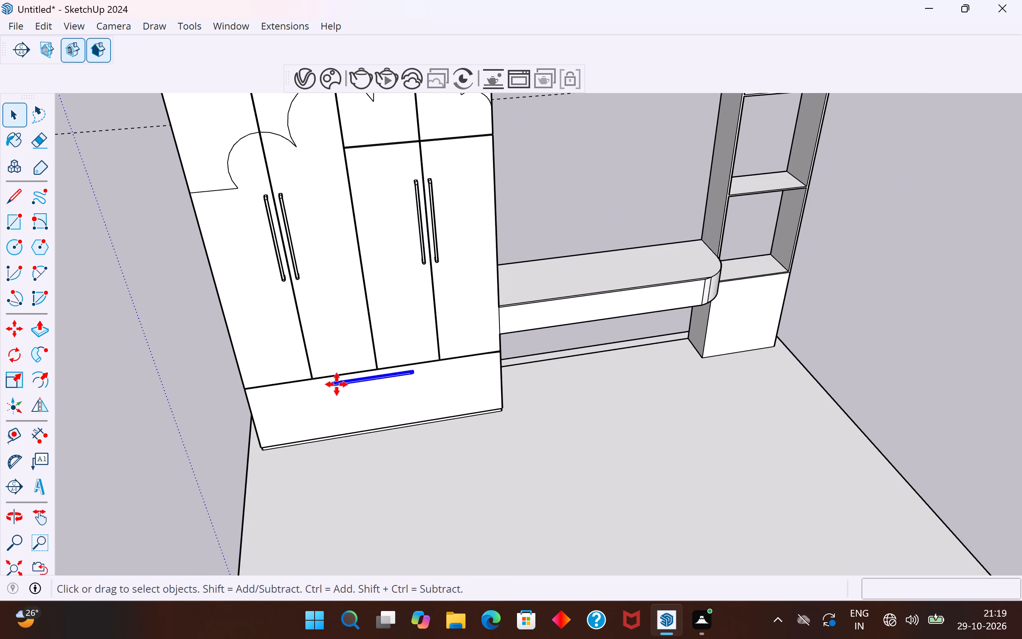
scroll(335, 388, up, 3)
click(328, 387)
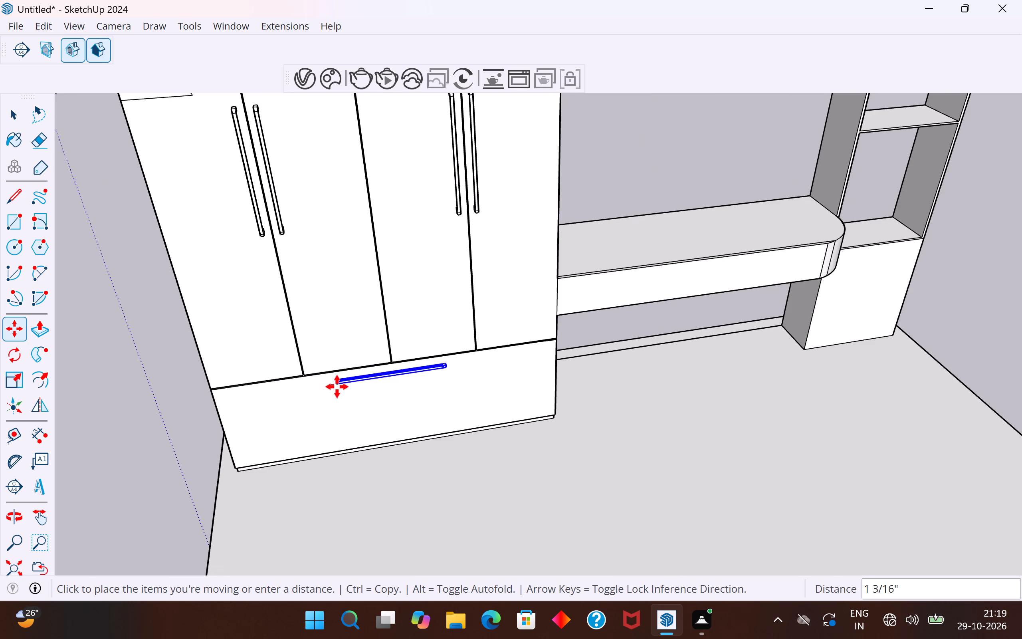
click(336, 386)
click(22, 115)
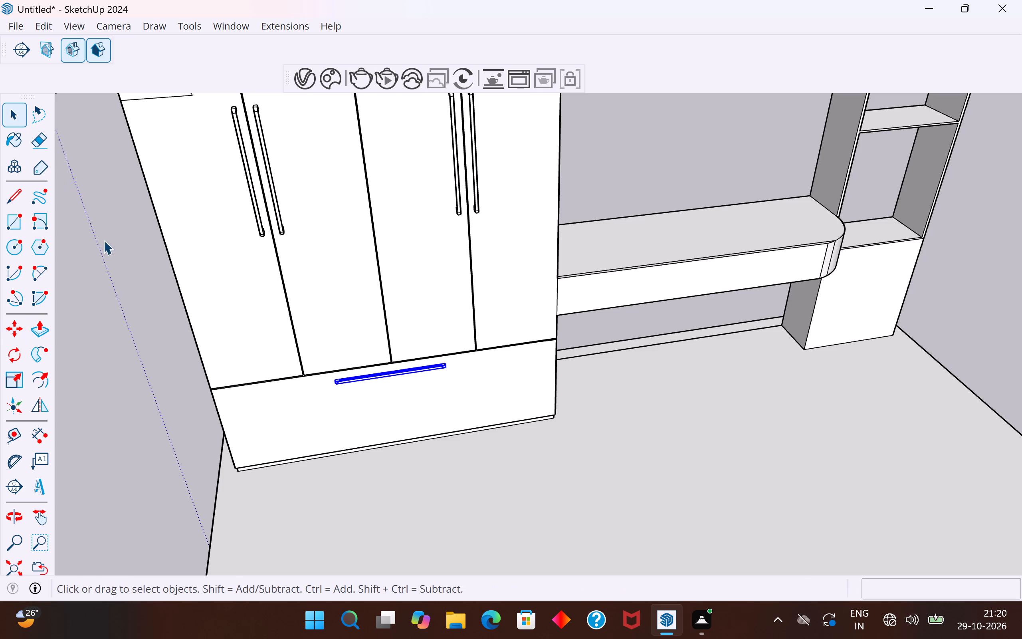
click(105, 242)
Examine the wardrobe and desk unit, and compare them with the bedroom reference image.
scroll(344, 471, down, 6)
middle_drag(382, 427, 327, 335)
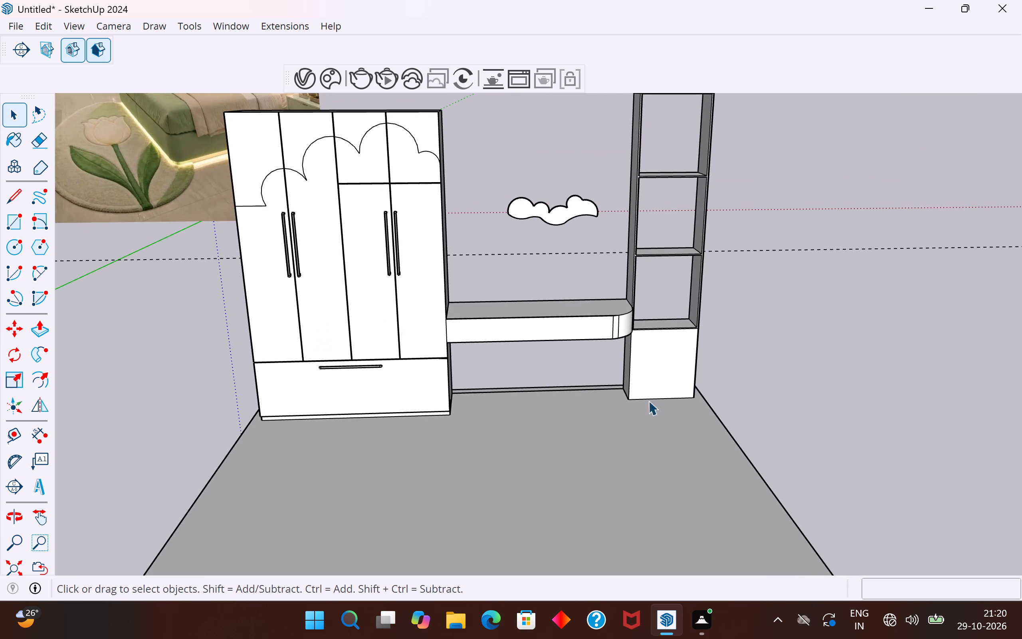
click(874, 336)
scroll(601, 437, down, 5)
middle_drag(660, 397, 724, 382)
scroll(724, 382, down, 5)
middle_drag(622, 410, 839, 486)
scroll(404, 508, down, 5)
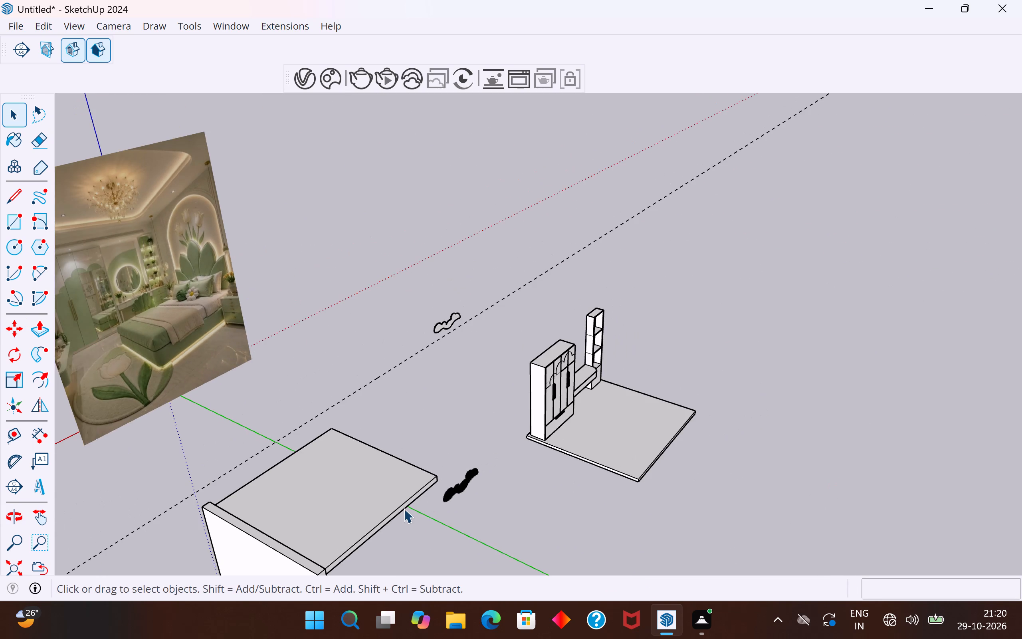
middle_drag(438, 477, 443, 462)
scroll(86, 212, up, 5)
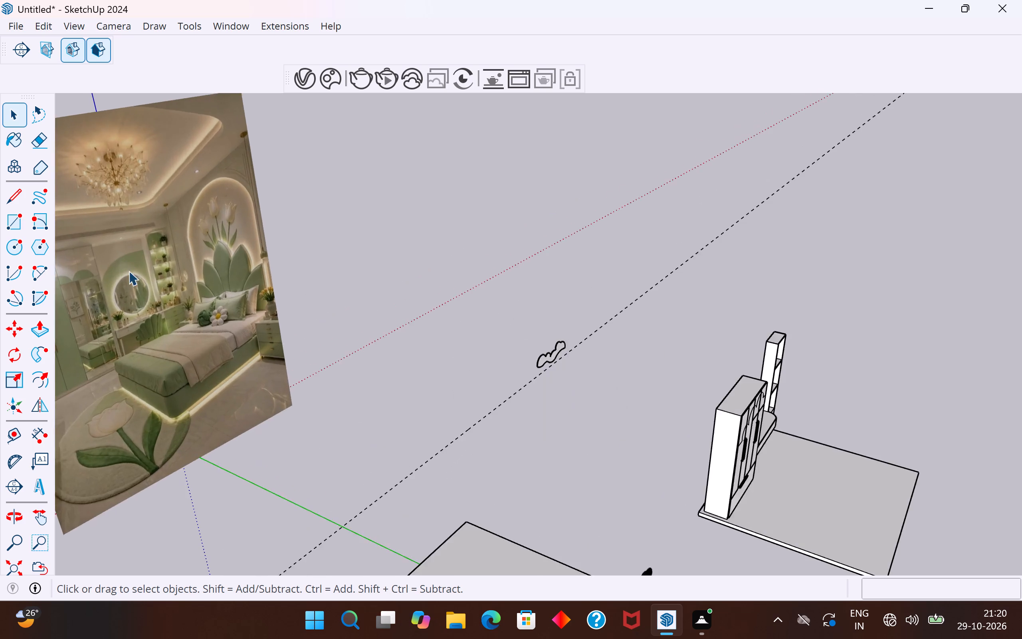
scroll(129, 271, up, 11)
scroll(387, 423, down, 8)
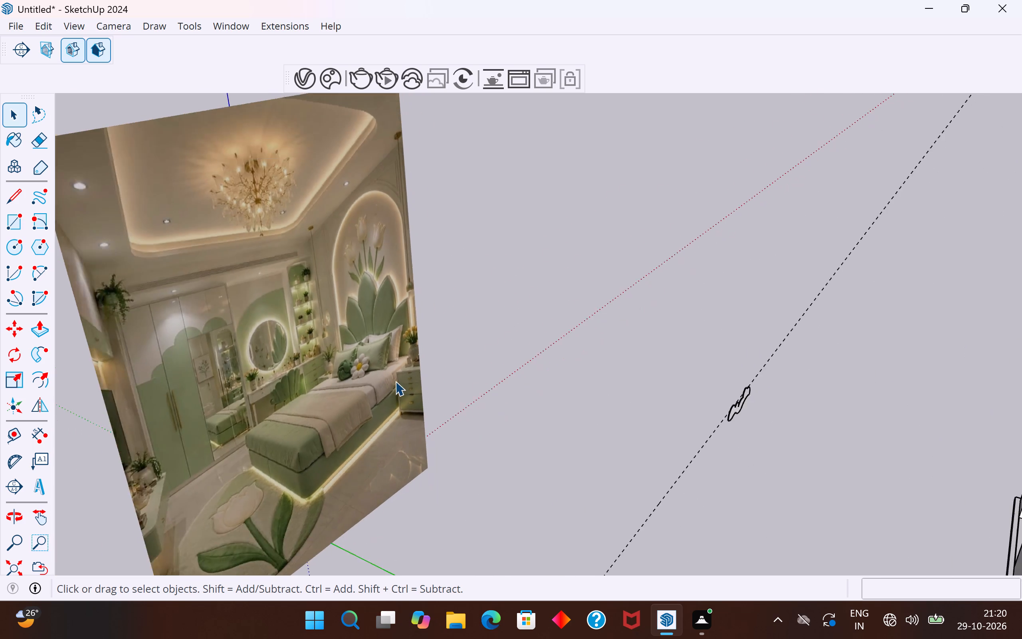
scroll(395, 381, down, 2)
middle_drag(598, 397, 289, 397)
scroll(519, 247, down, 6)
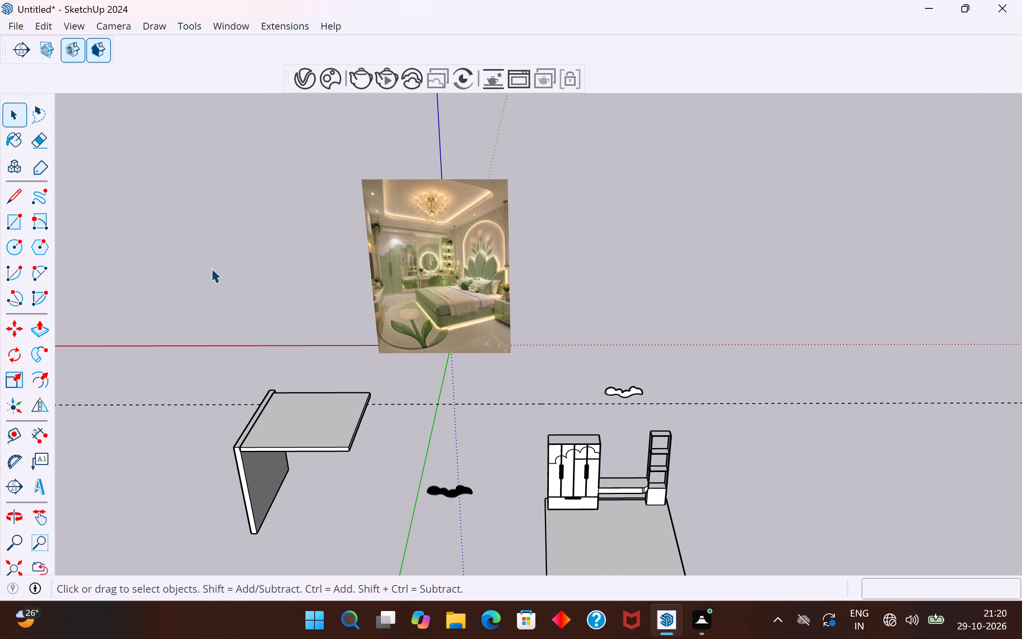
Unhide all hidden objects in the model.
click(44, 21)
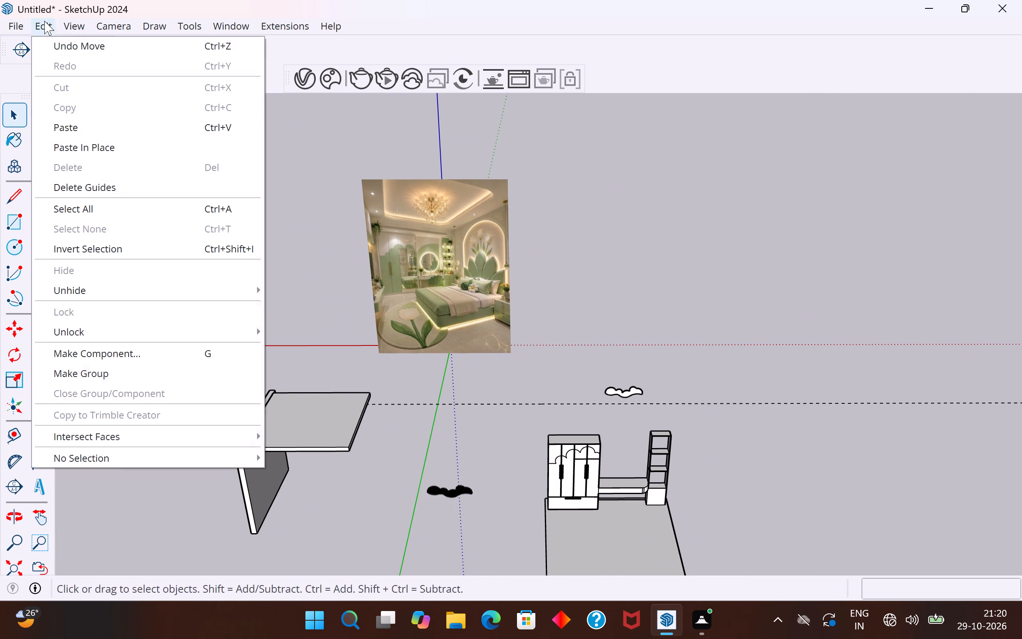
click(328, 332)
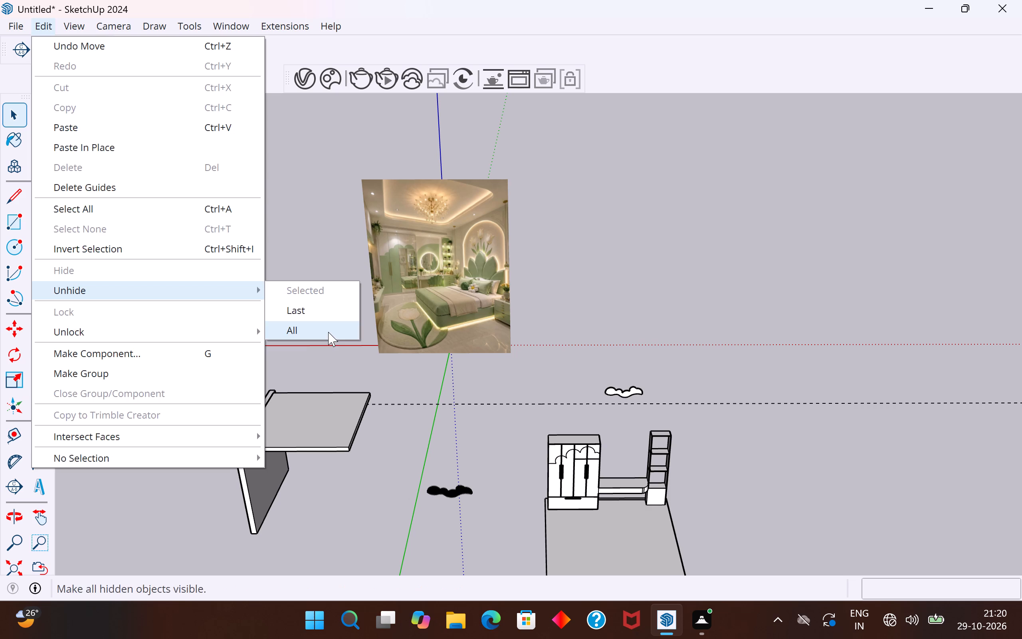
Open the back wall group behind the wardrobe and desk for editing and select its front face.
scroll(630, 466, up, 5)
middle_drag(639, 470, 644, 388)
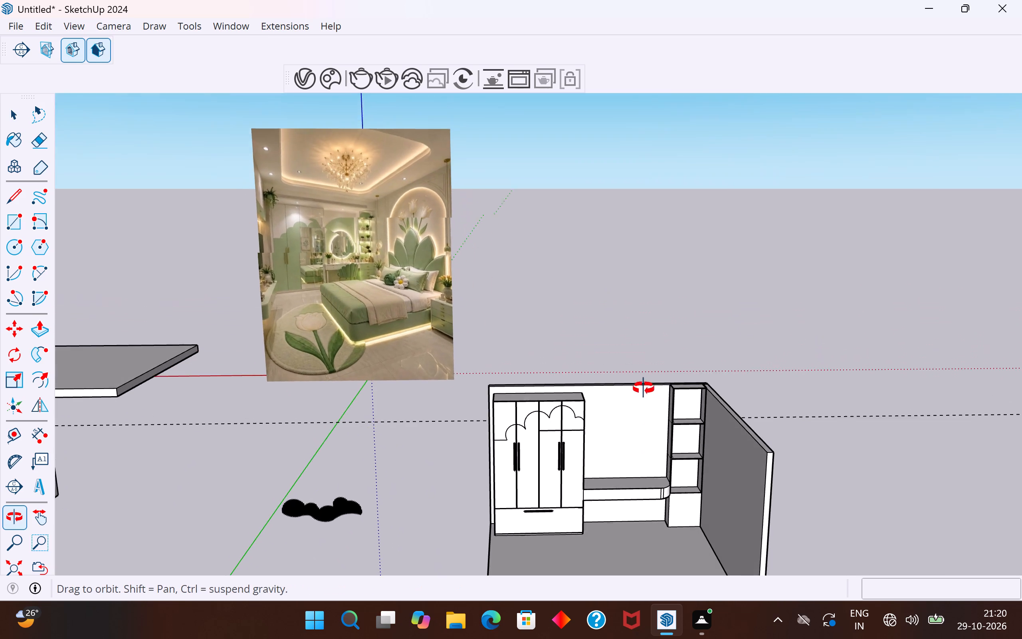
middle_drag(644, 388, 642, 387)
scroll(635, 438, up, 4)
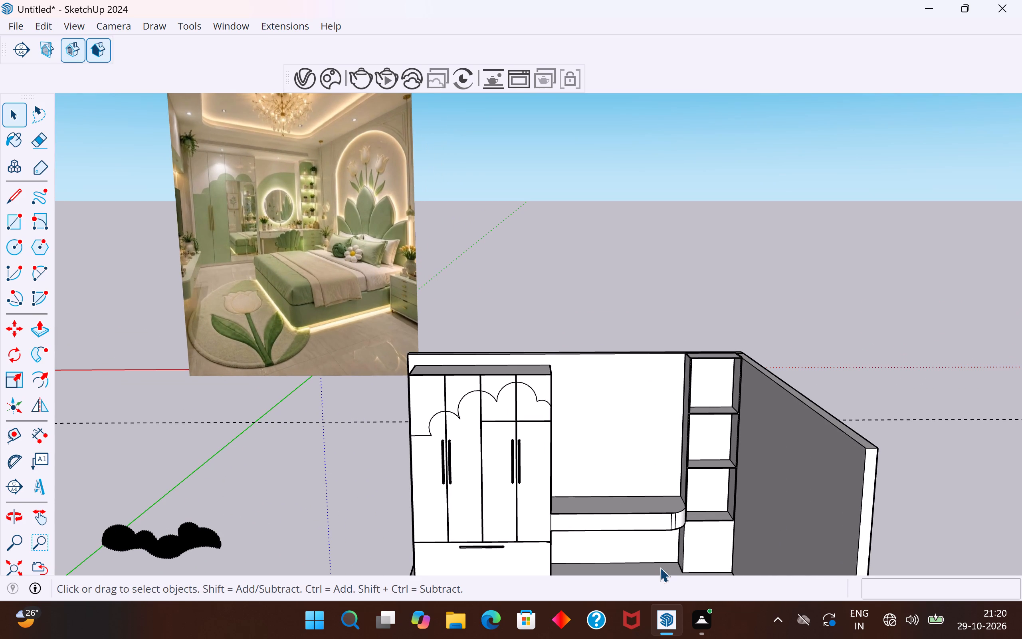
click(608, 484)
triple_click(632, 441)
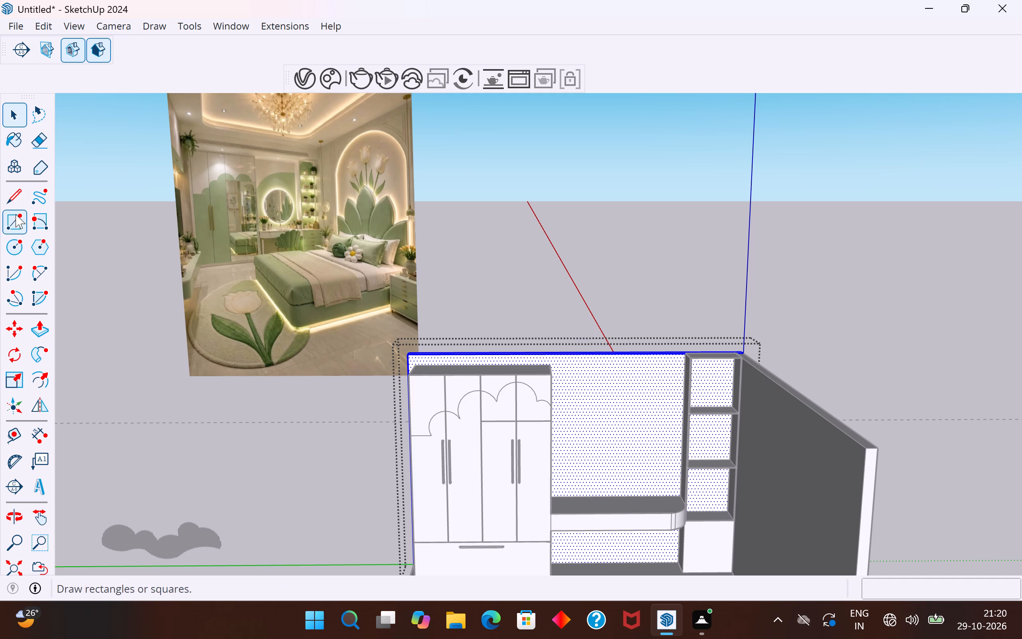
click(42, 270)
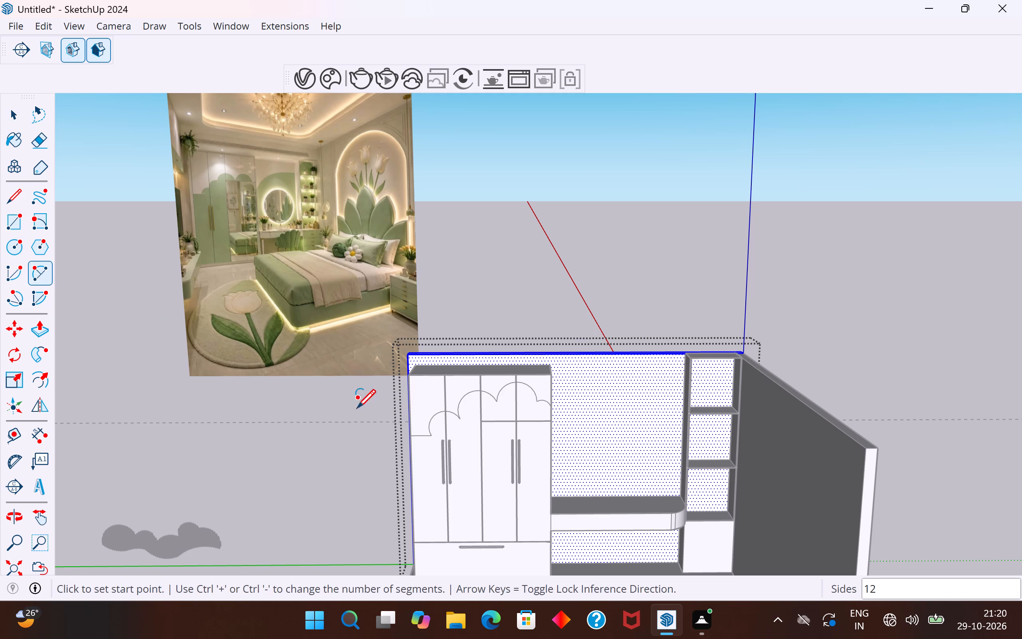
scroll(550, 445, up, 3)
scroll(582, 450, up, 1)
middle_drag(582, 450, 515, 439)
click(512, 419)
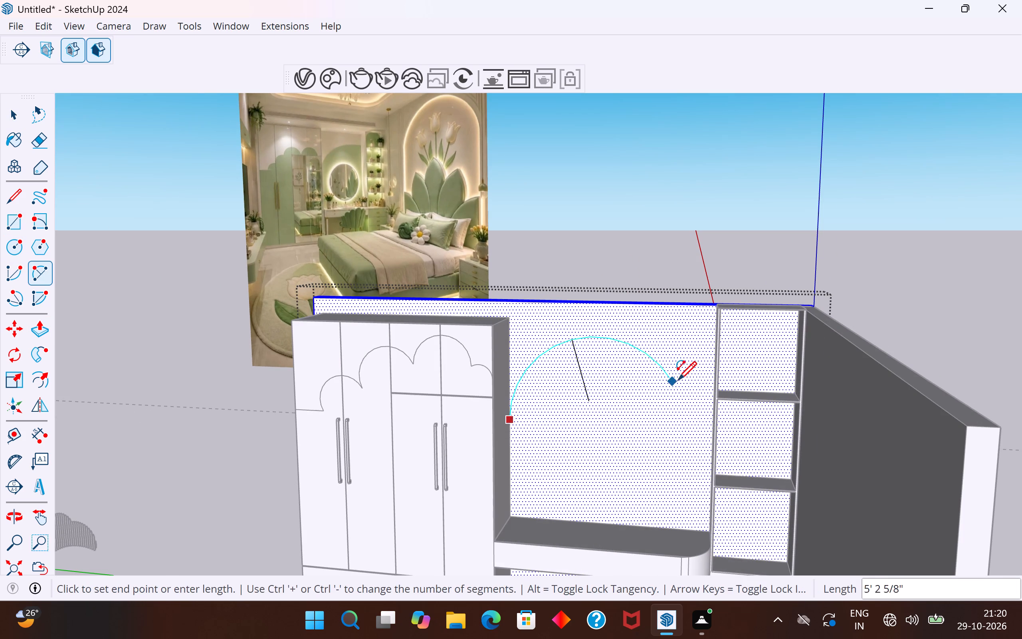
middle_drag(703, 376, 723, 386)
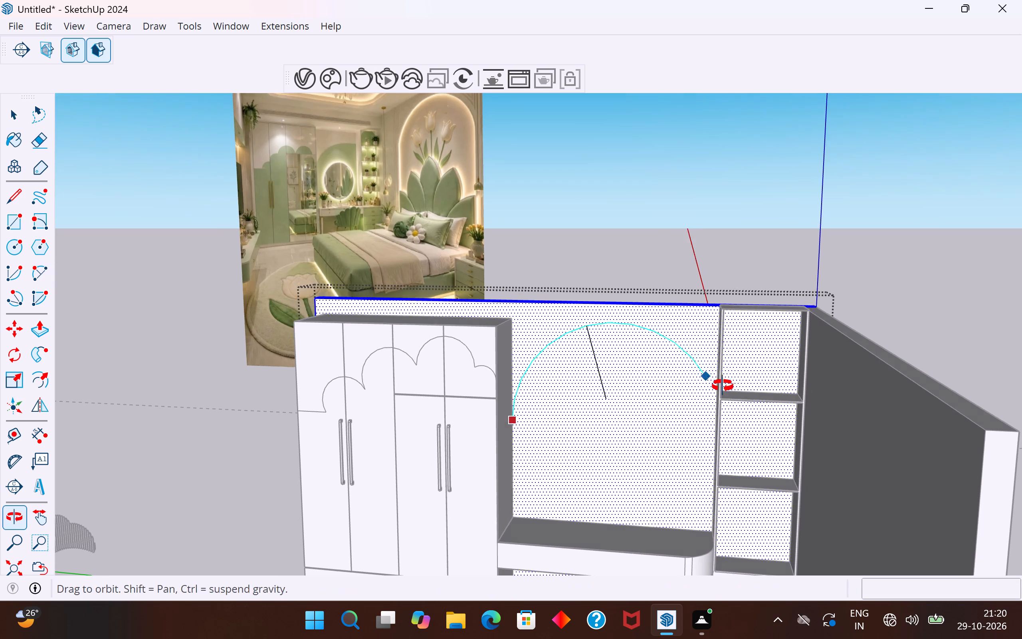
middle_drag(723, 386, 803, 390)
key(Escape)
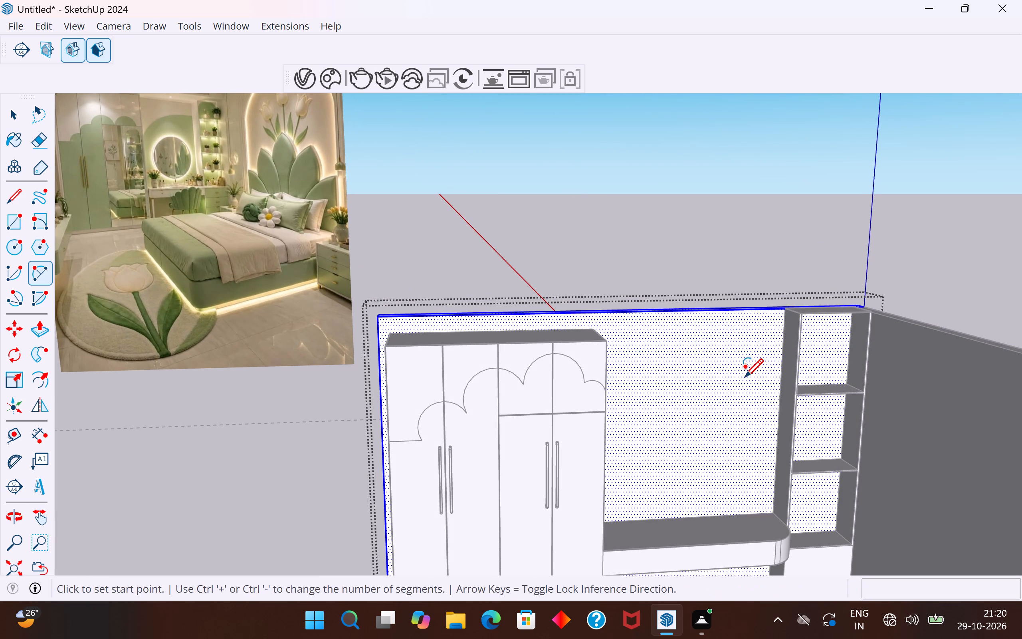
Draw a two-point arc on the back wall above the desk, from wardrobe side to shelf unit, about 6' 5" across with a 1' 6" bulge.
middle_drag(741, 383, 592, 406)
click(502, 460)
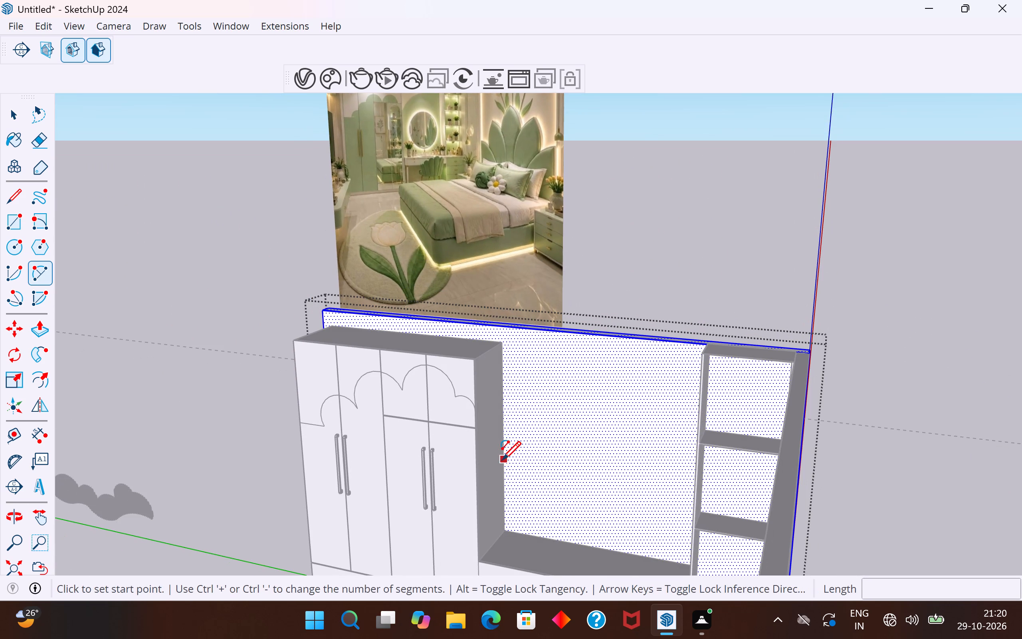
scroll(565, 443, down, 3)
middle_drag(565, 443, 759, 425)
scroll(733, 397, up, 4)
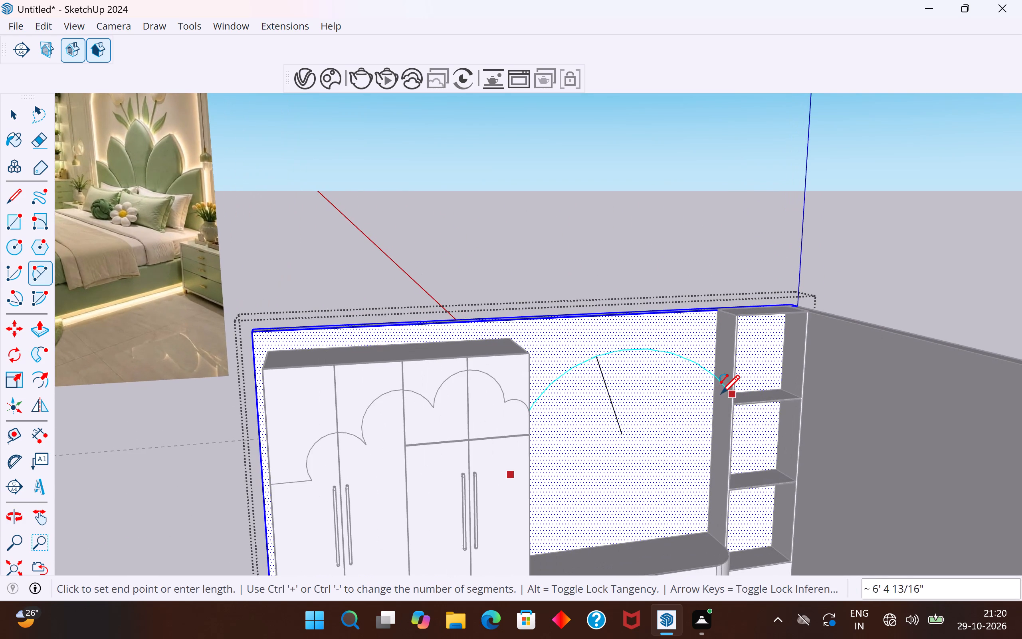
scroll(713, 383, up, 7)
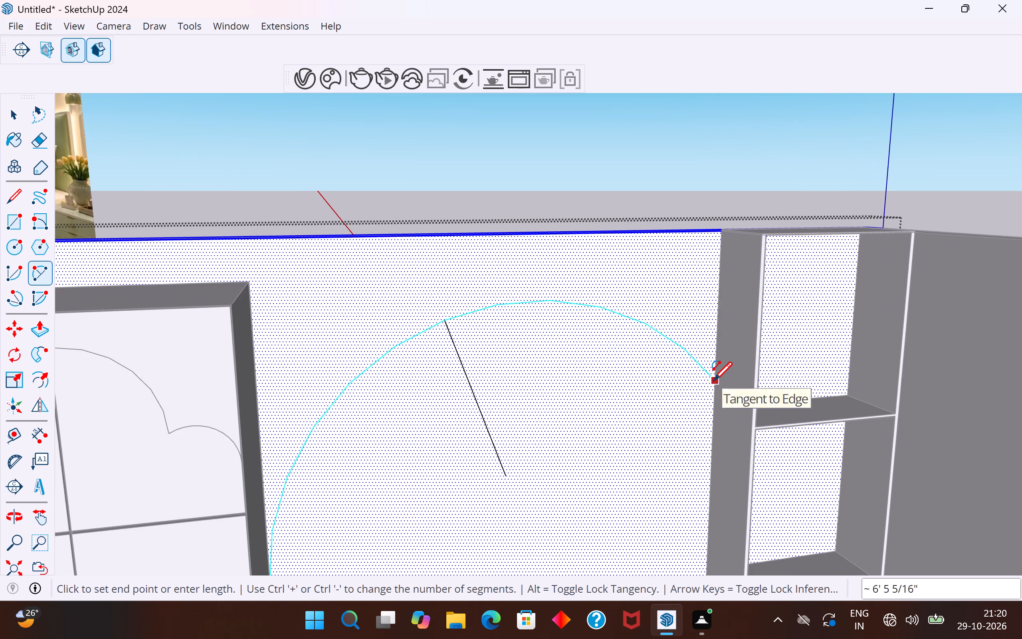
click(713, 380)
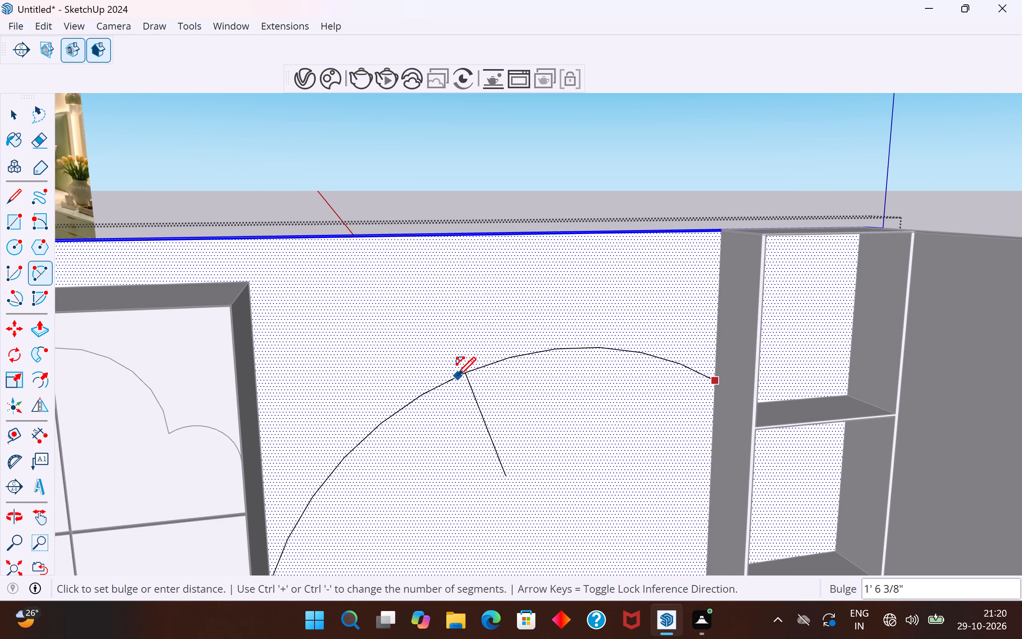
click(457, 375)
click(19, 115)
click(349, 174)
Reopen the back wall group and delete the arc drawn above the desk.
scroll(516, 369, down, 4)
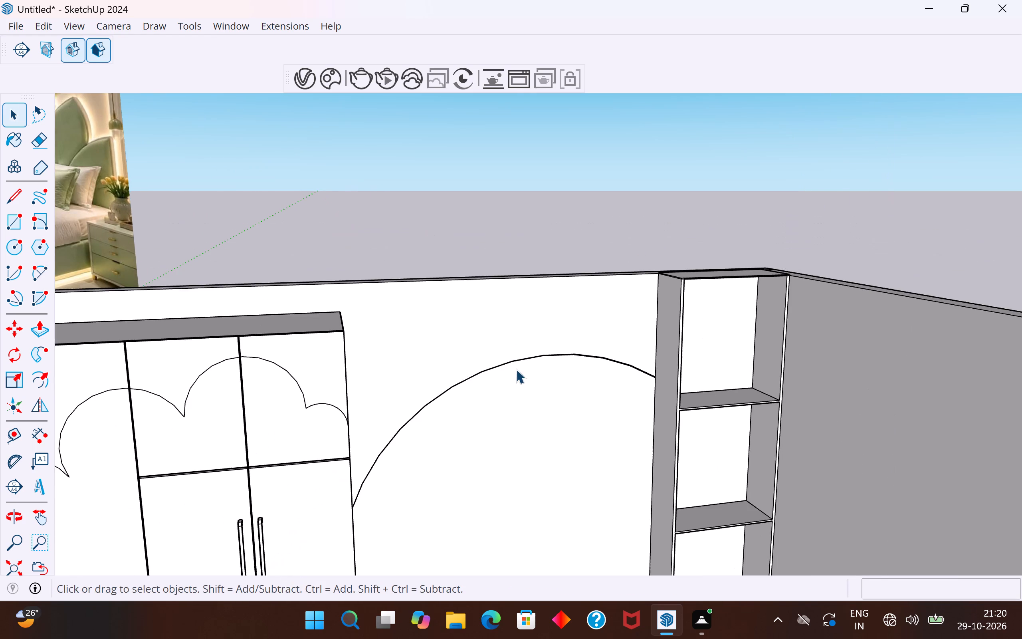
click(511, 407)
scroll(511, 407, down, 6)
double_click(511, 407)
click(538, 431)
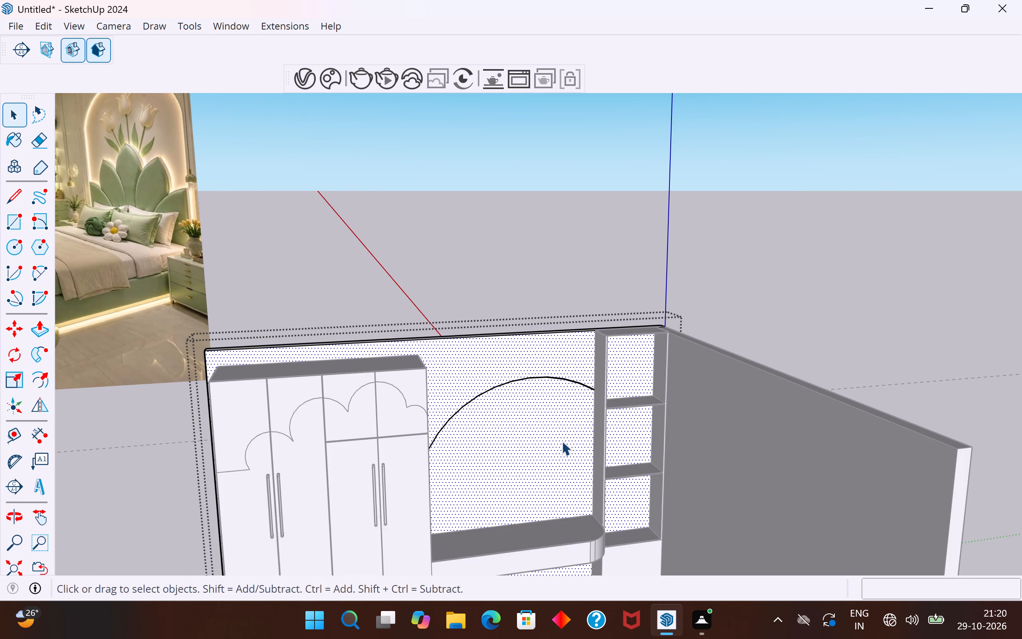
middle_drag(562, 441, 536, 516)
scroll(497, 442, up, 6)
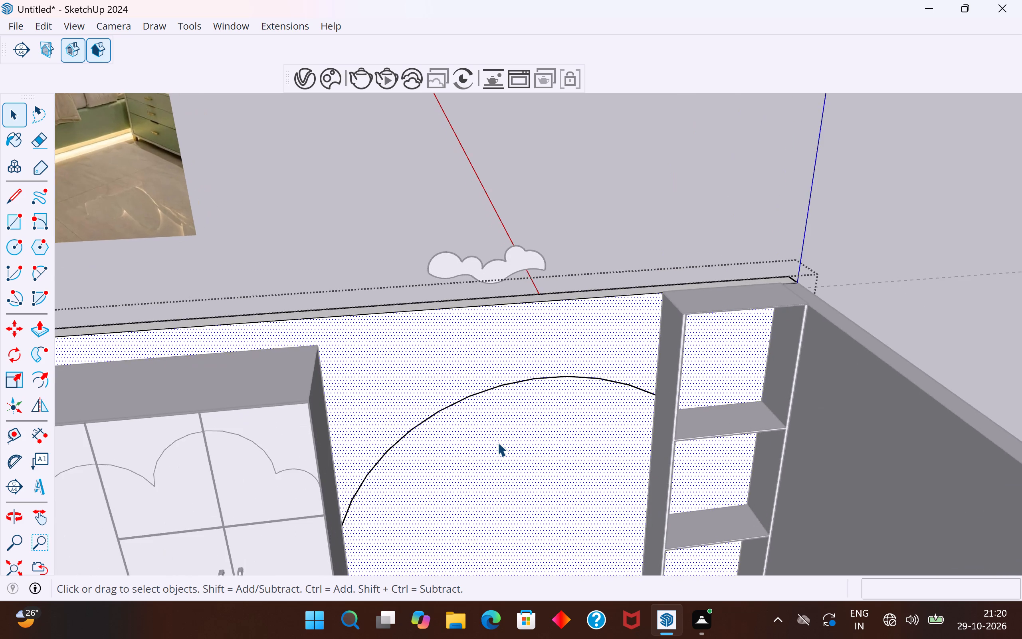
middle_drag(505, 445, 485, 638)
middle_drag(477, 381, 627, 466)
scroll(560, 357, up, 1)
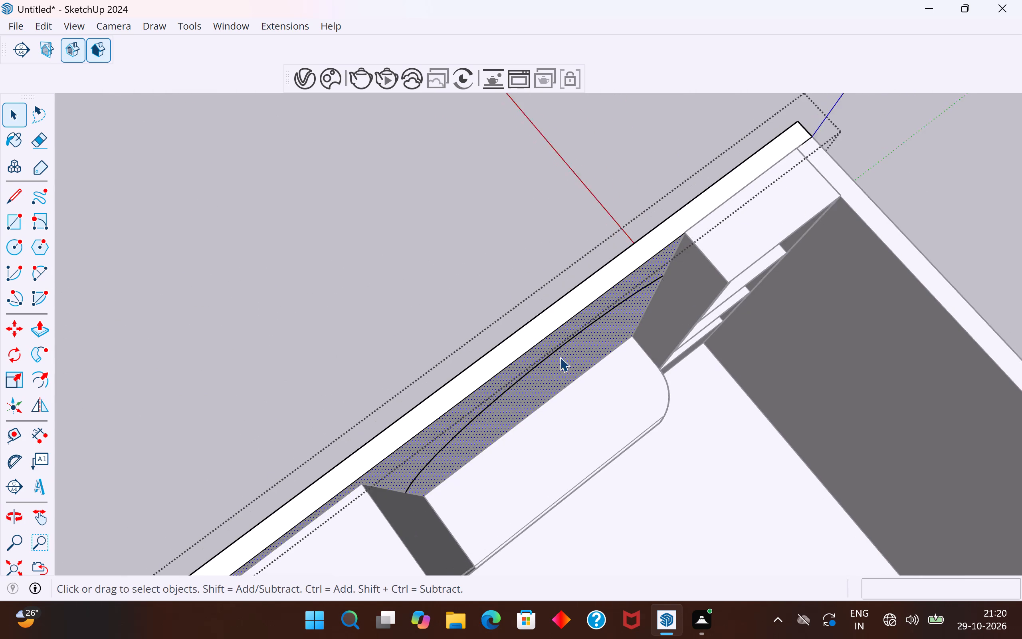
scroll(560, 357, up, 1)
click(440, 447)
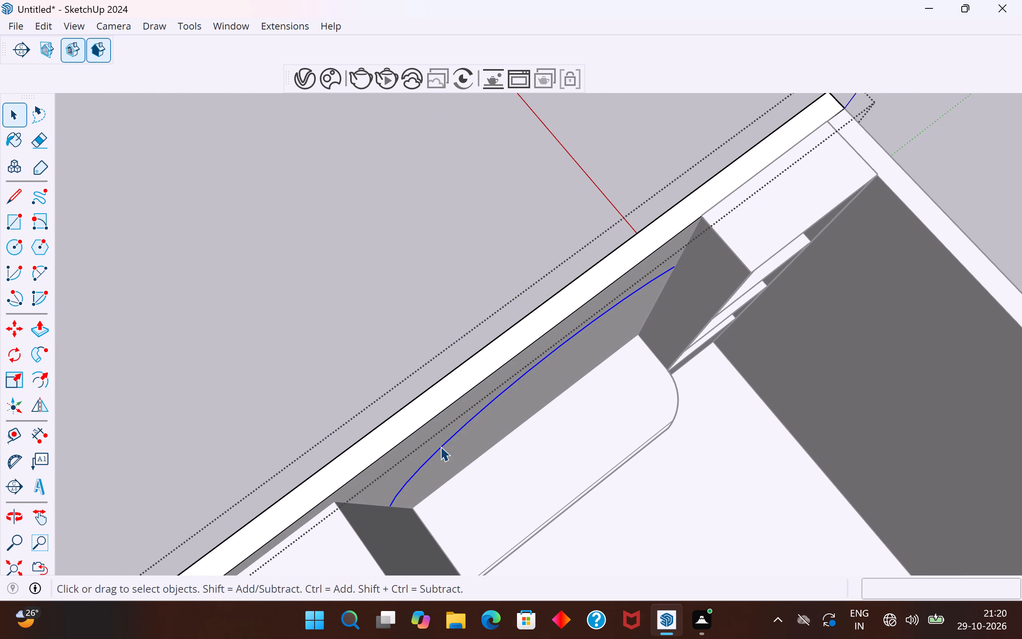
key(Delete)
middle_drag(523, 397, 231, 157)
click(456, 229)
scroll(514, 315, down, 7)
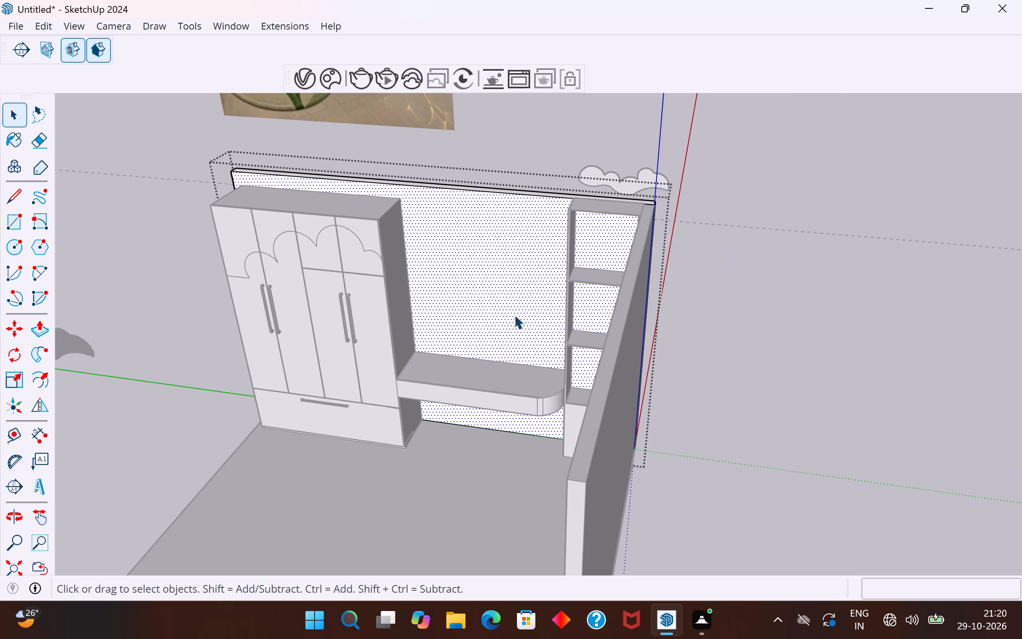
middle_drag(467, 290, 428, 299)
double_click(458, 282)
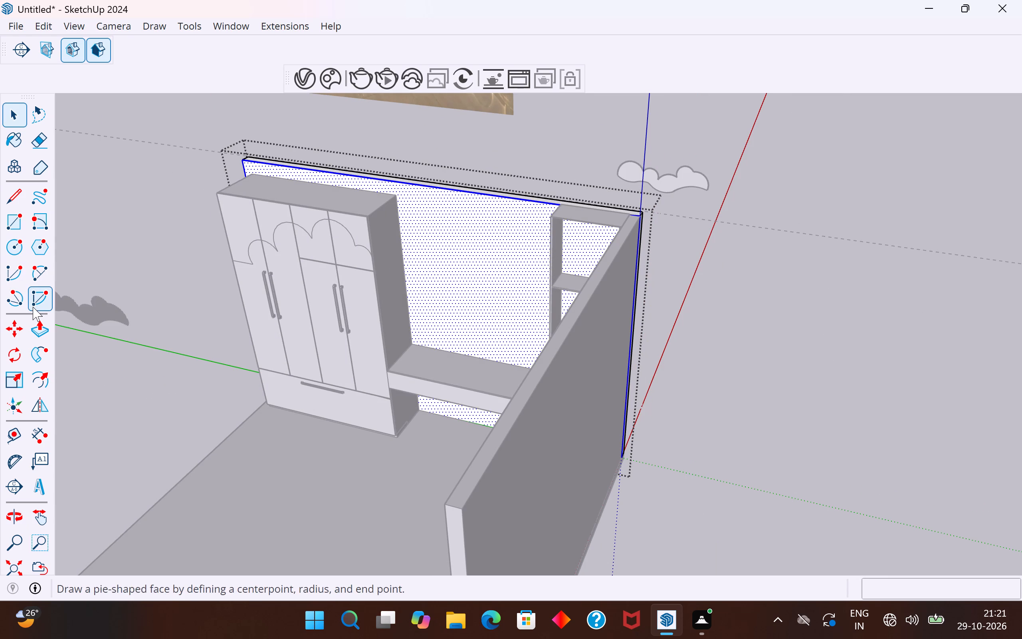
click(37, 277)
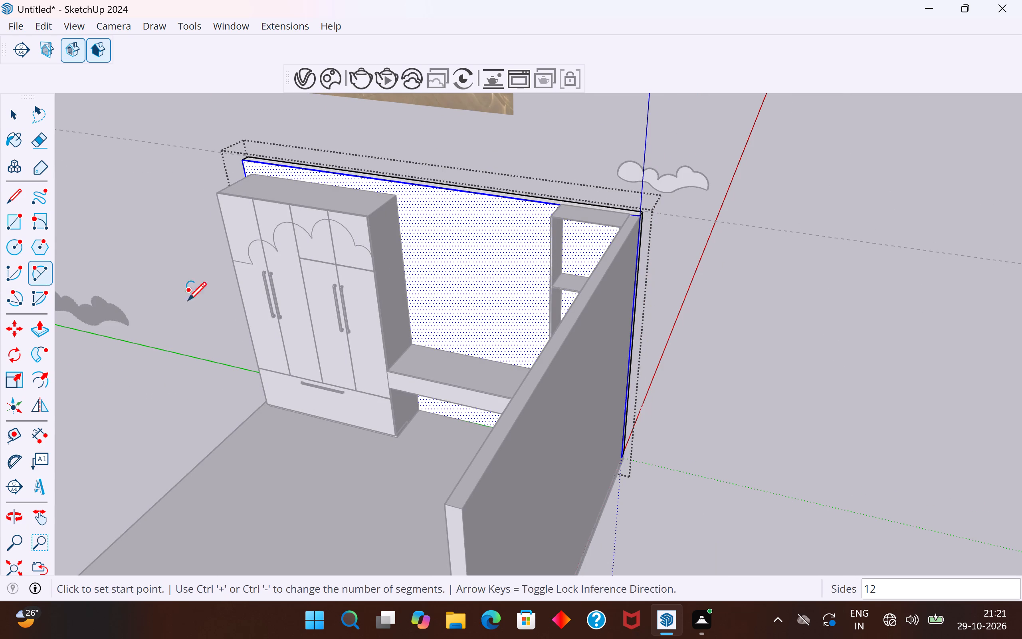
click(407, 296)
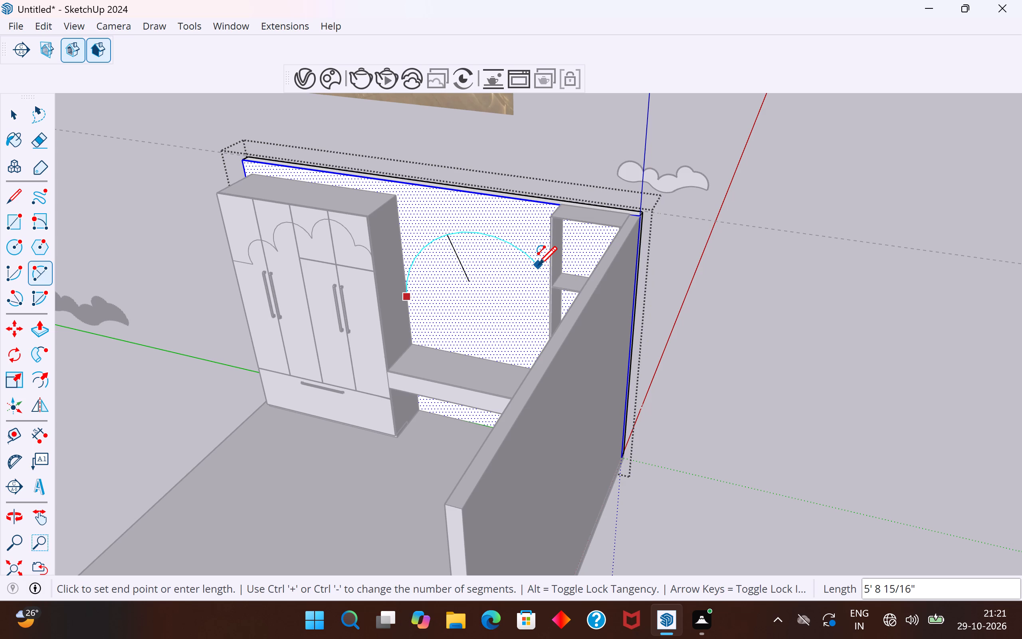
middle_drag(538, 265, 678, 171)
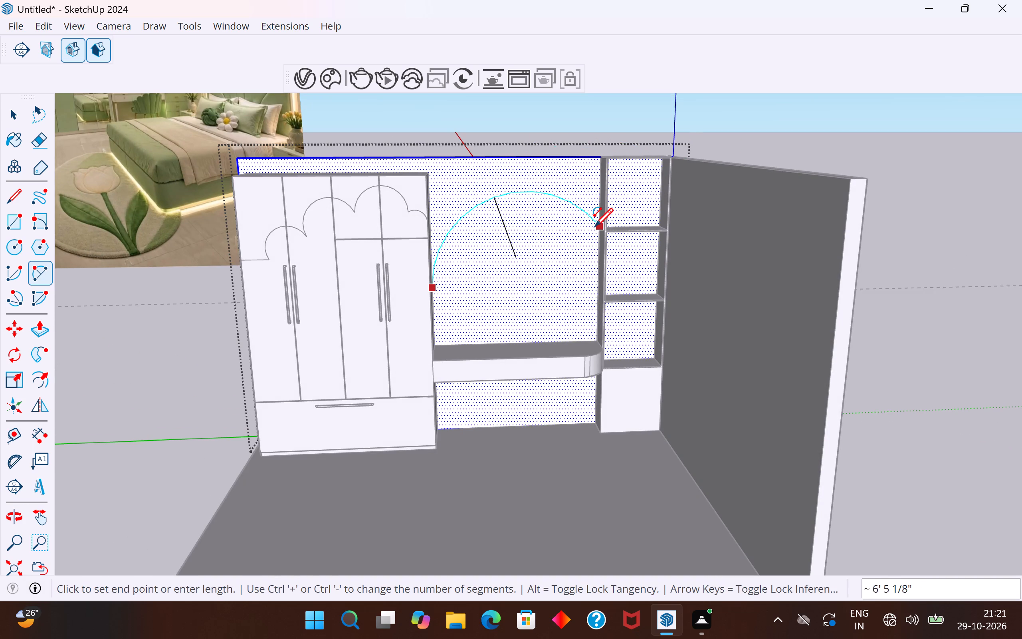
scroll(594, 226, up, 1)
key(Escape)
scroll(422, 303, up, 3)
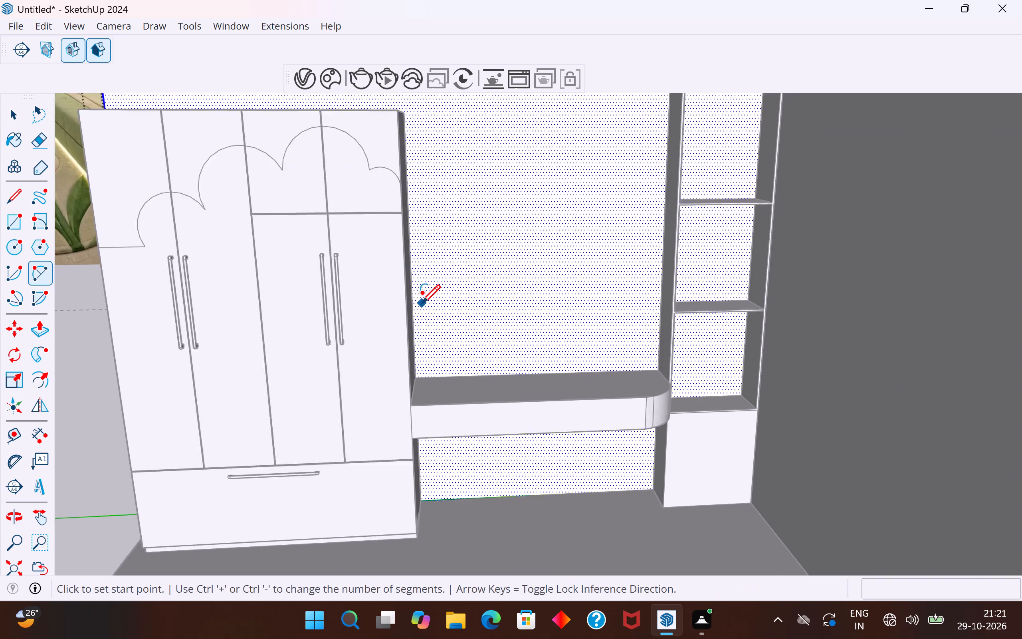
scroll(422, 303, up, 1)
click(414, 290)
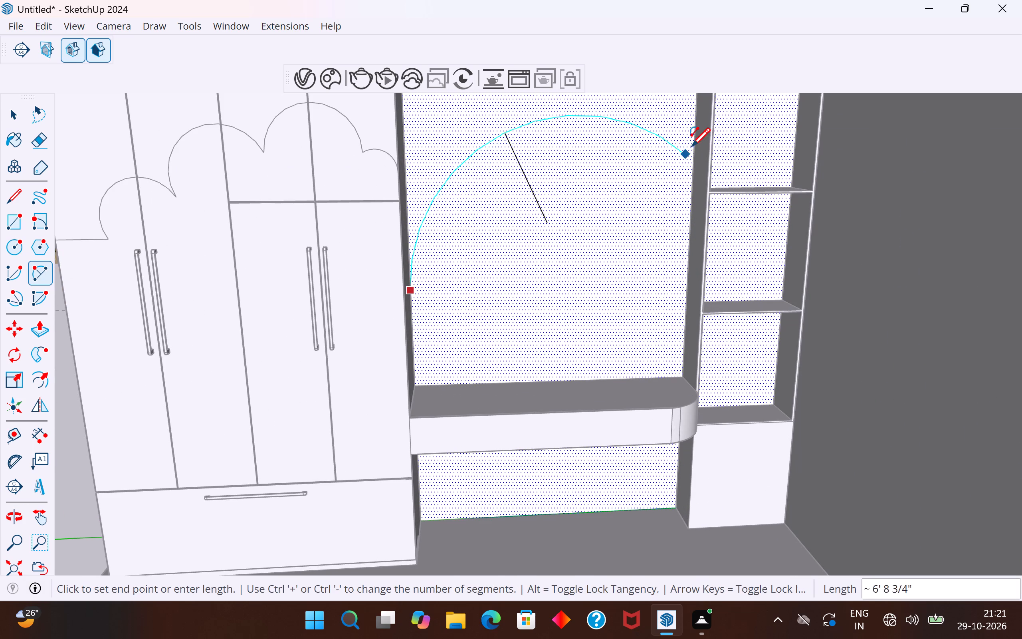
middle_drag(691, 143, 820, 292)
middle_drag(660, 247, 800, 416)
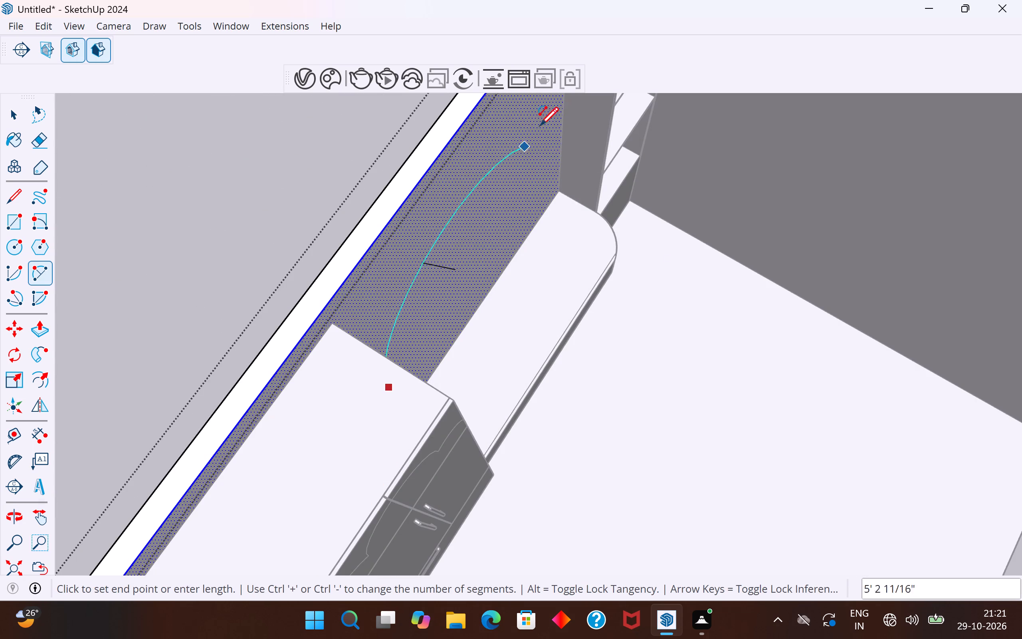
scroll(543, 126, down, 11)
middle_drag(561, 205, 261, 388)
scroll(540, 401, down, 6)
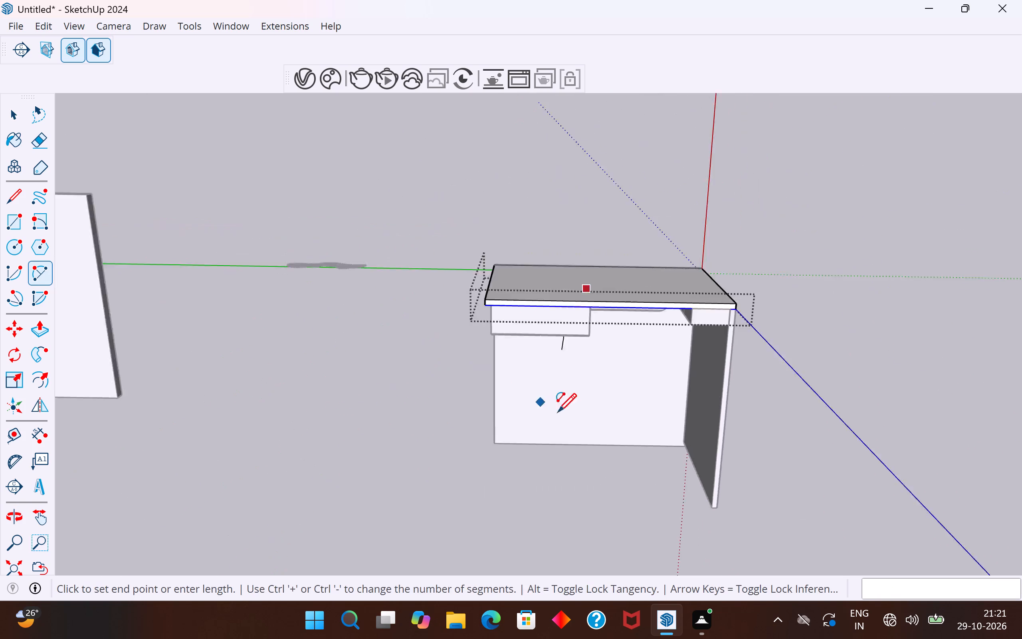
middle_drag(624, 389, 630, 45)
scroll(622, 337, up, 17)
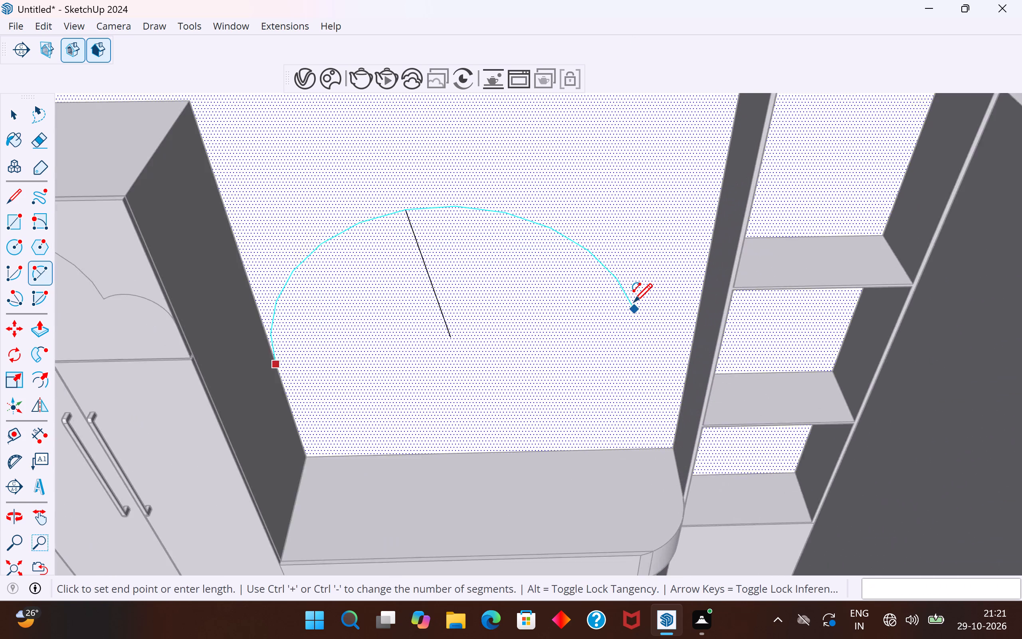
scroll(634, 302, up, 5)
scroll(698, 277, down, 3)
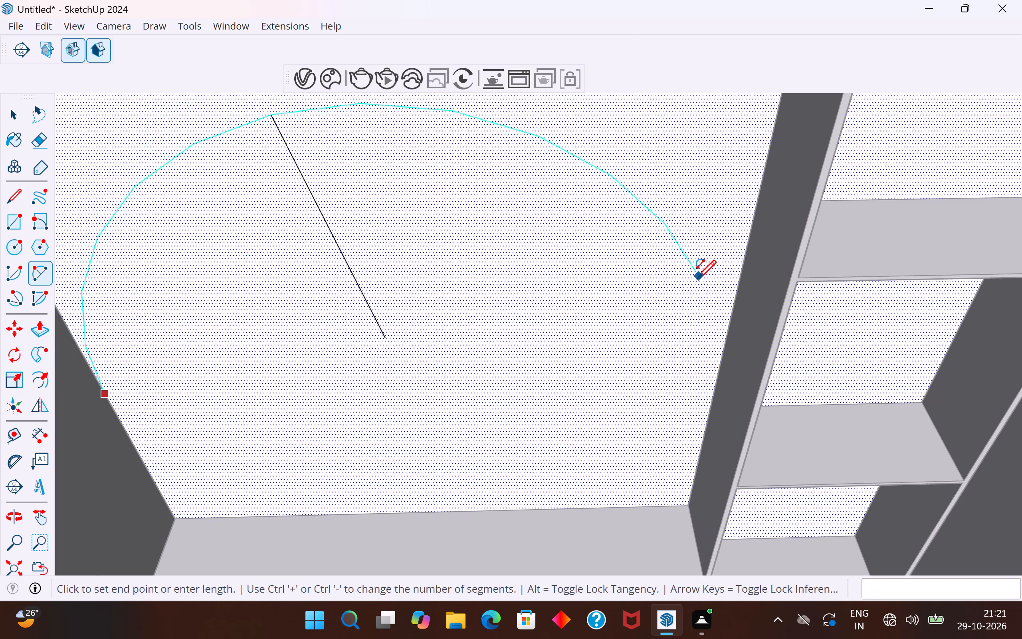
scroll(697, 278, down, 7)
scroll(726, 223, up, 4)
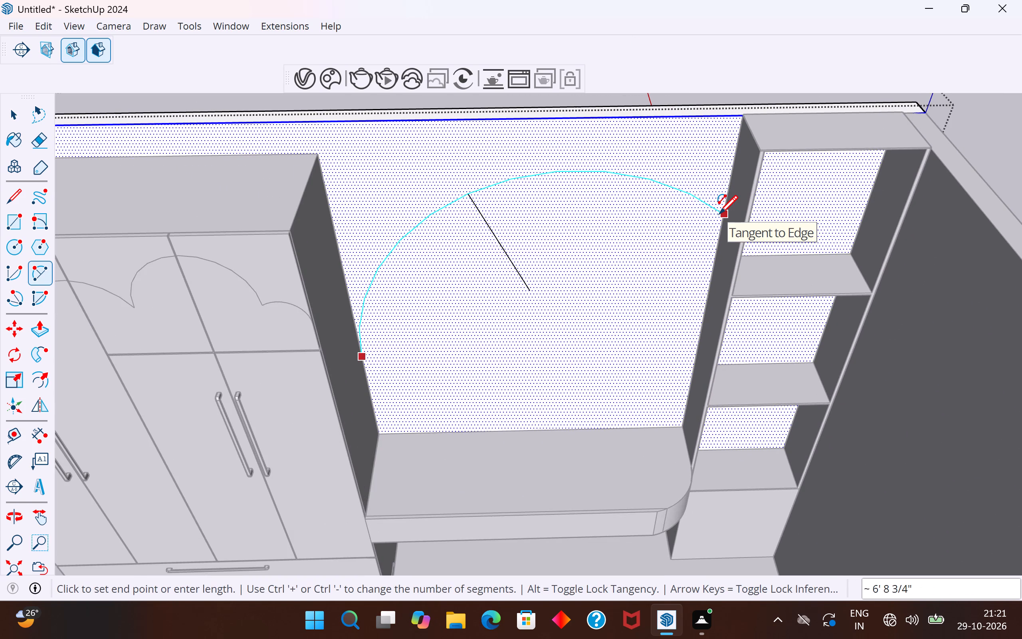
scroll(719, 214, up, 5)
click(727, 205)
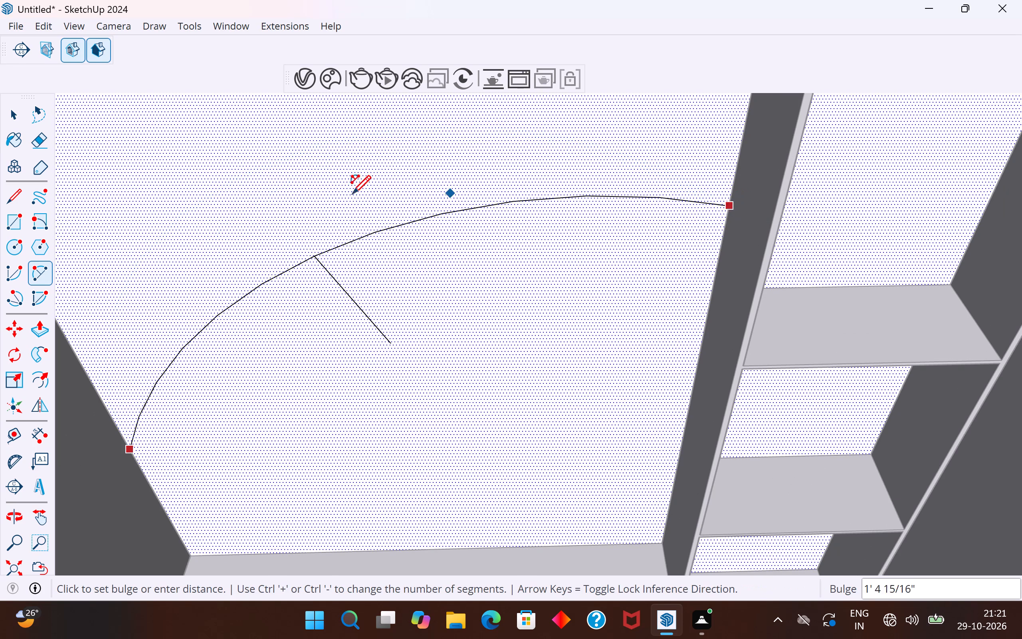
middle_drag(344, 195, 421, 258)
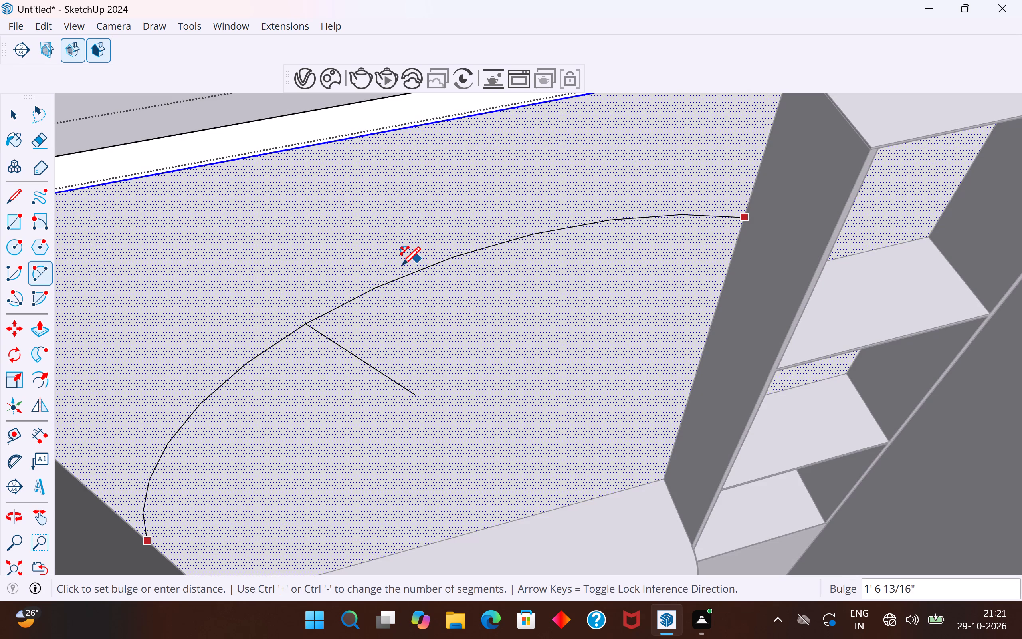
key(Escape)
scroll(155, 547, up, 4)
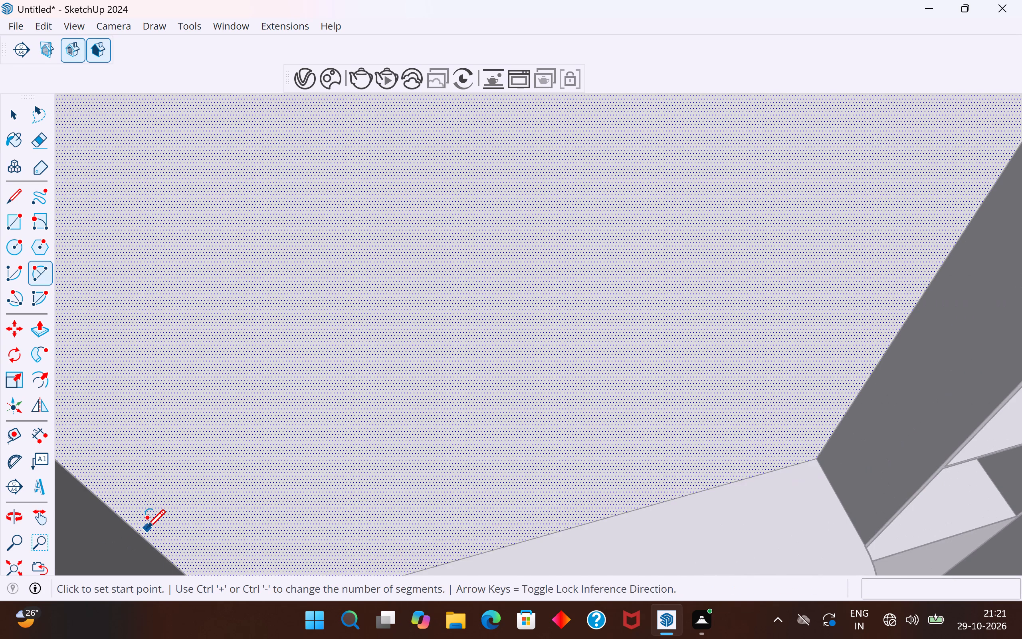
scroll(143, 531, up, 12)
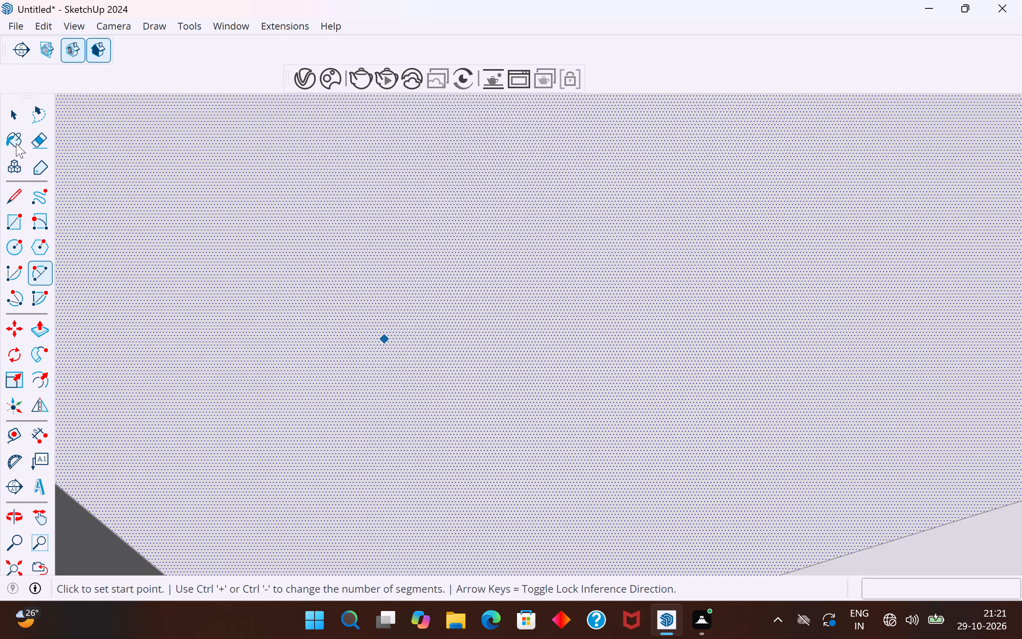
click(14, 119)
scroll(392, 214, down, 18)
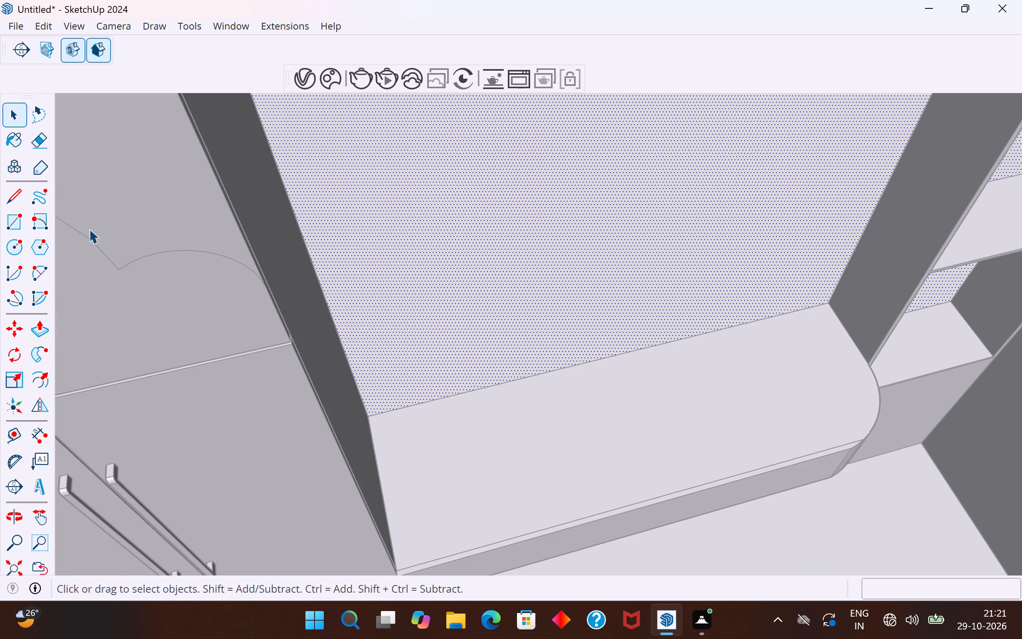
Draw lines on the back wall from the desk's rear corner up the wardrobe side, and diagonally about 6' 9" to the shelf unit.
click(13, 201)
scroll(388, 410, up, 4)
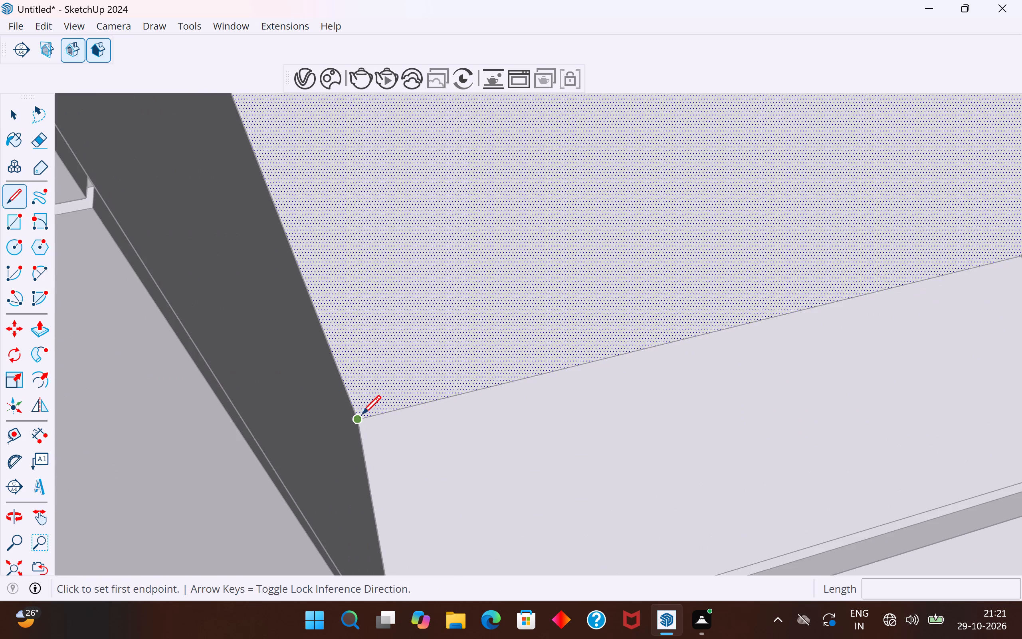
click(361, 415)
scroll(361, 415, down, 11)
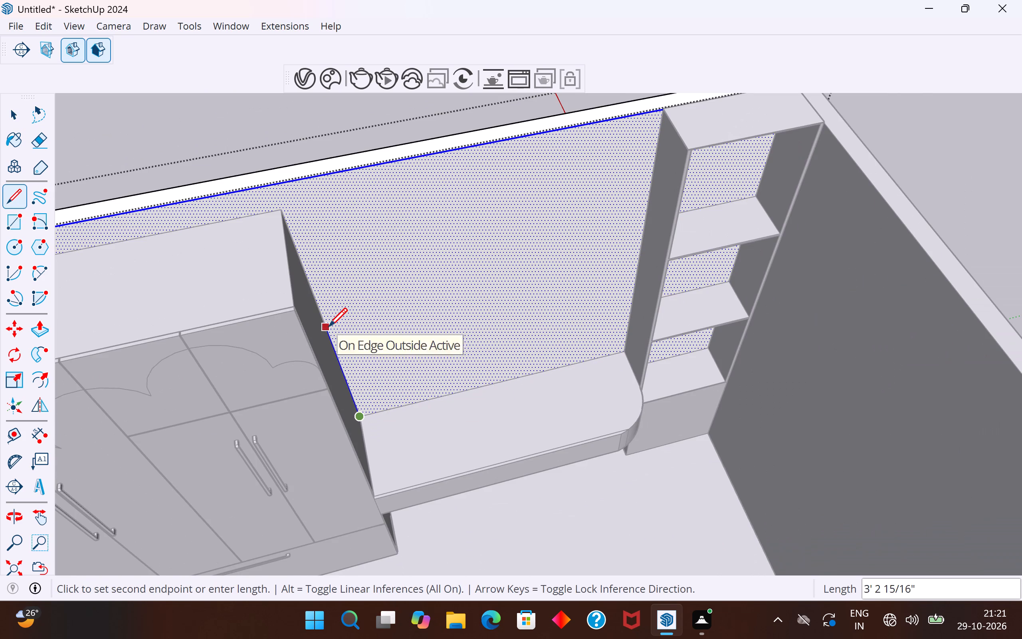
click(332, 347)
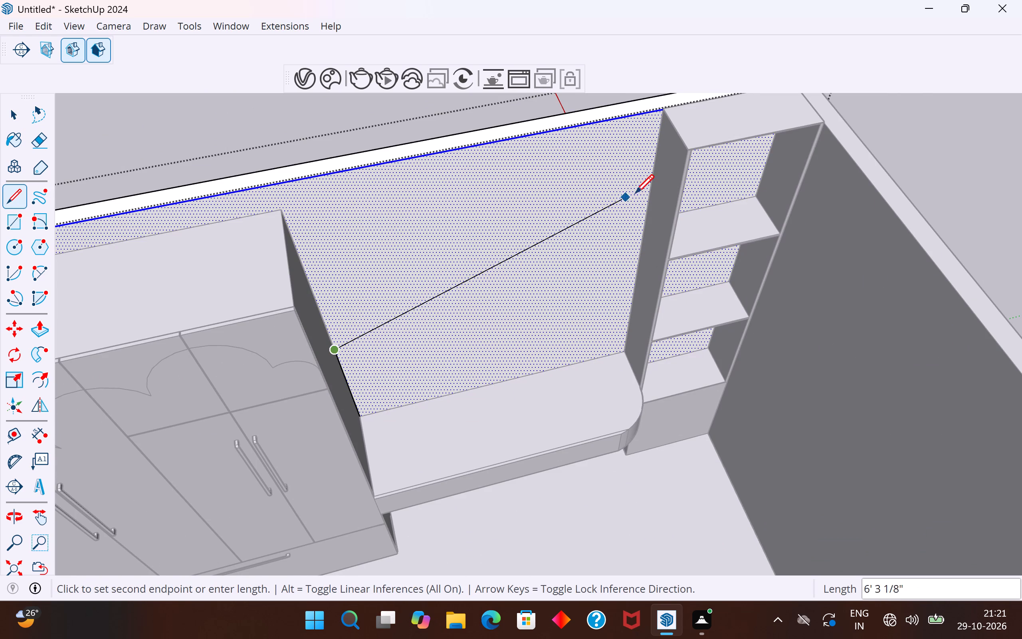
scroll(650, 176, up, 4)
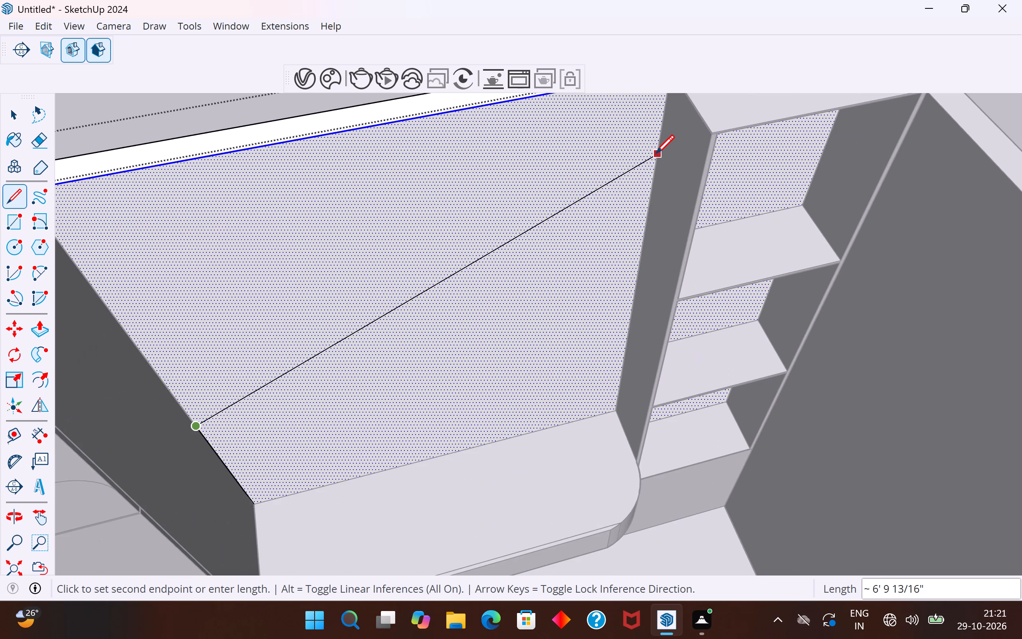
middle_drag(651, 157, 788, 262)
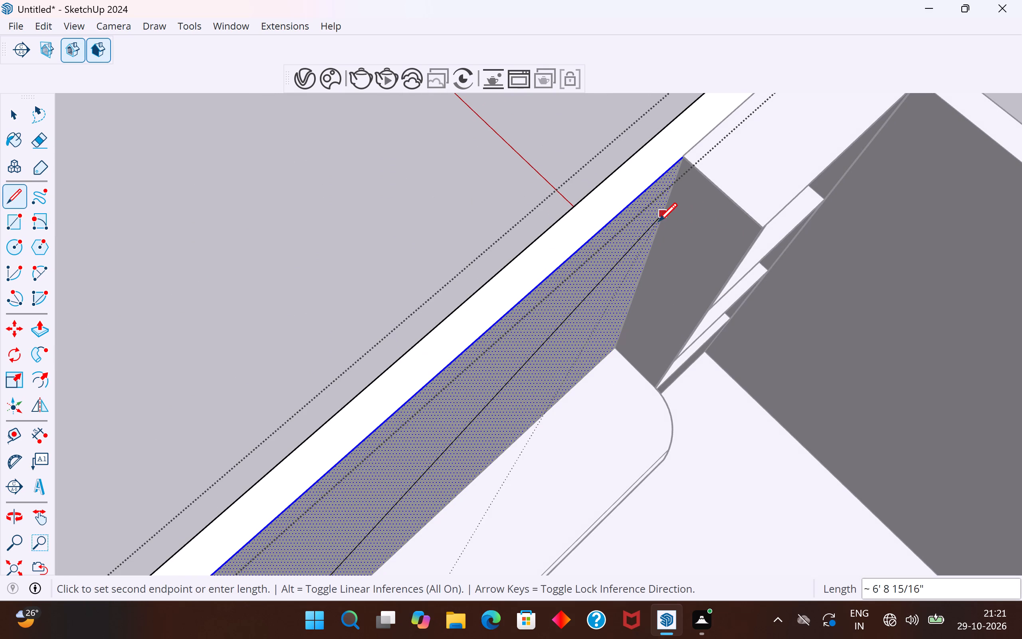
click(660, 219)
click(14, 114)
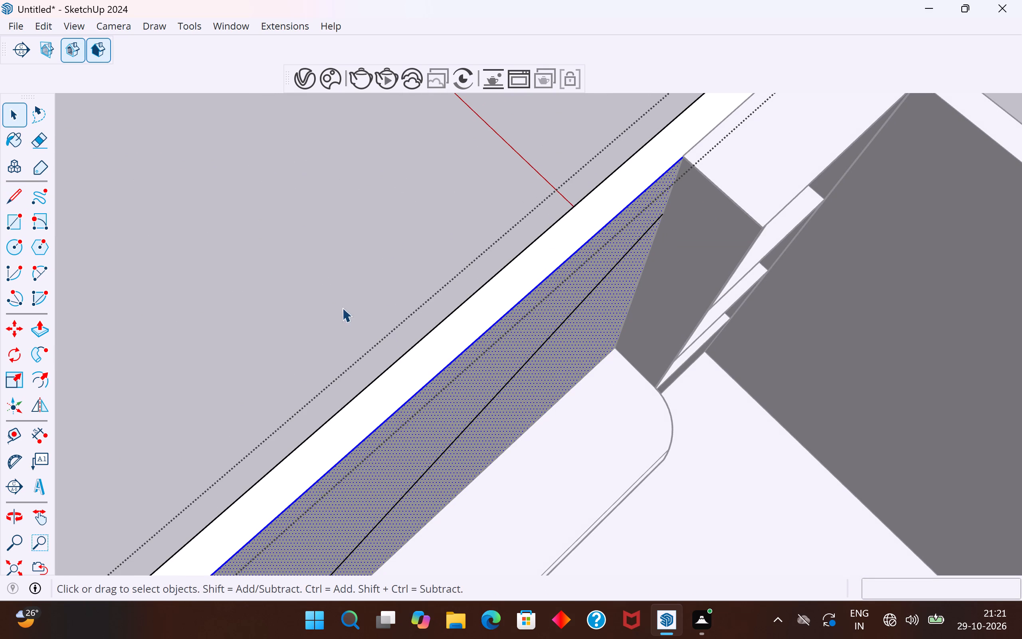
Draw a two-point arc on the back wall between the diagonal line's endpoints, bulging upward about 1' 10".
scroll(387, 329, down, 6)
middle_drag(596, 369, 374, 171)
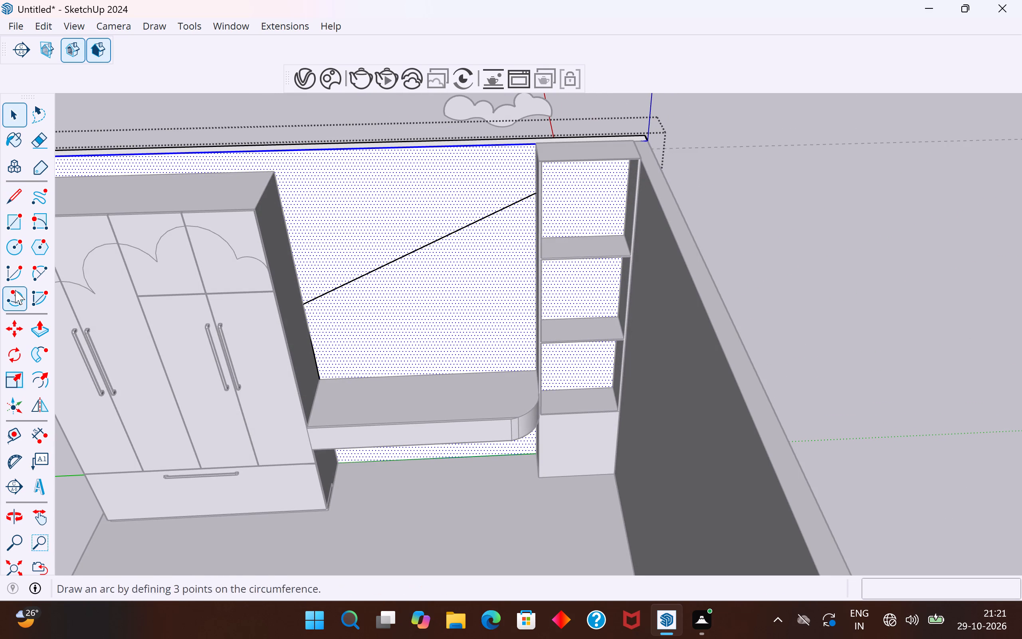
click(34, 270)
click(307, 304)
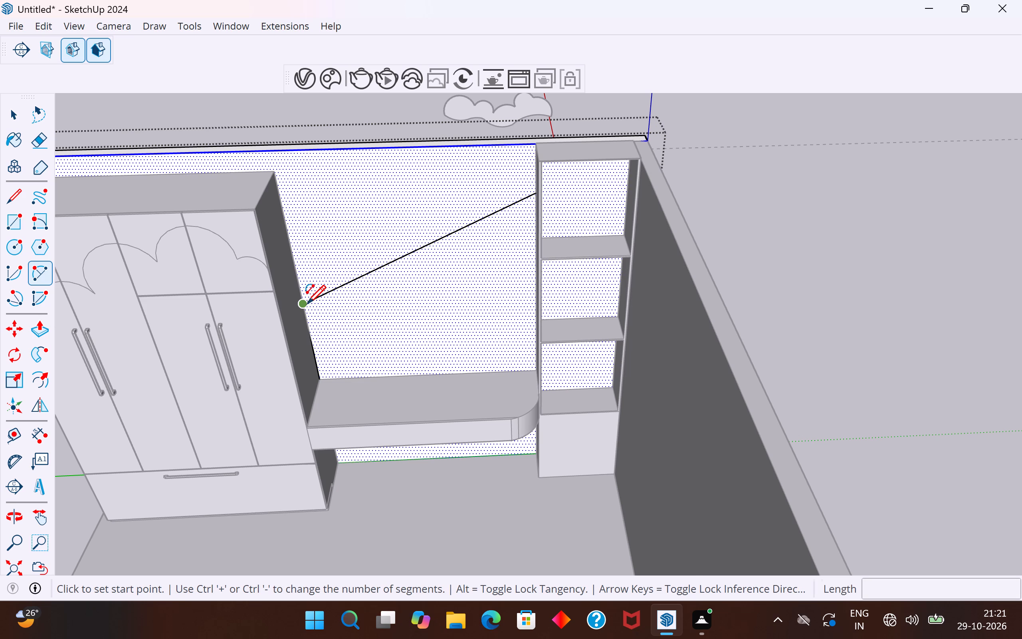
middle_drag(530, 192, 749, 341)
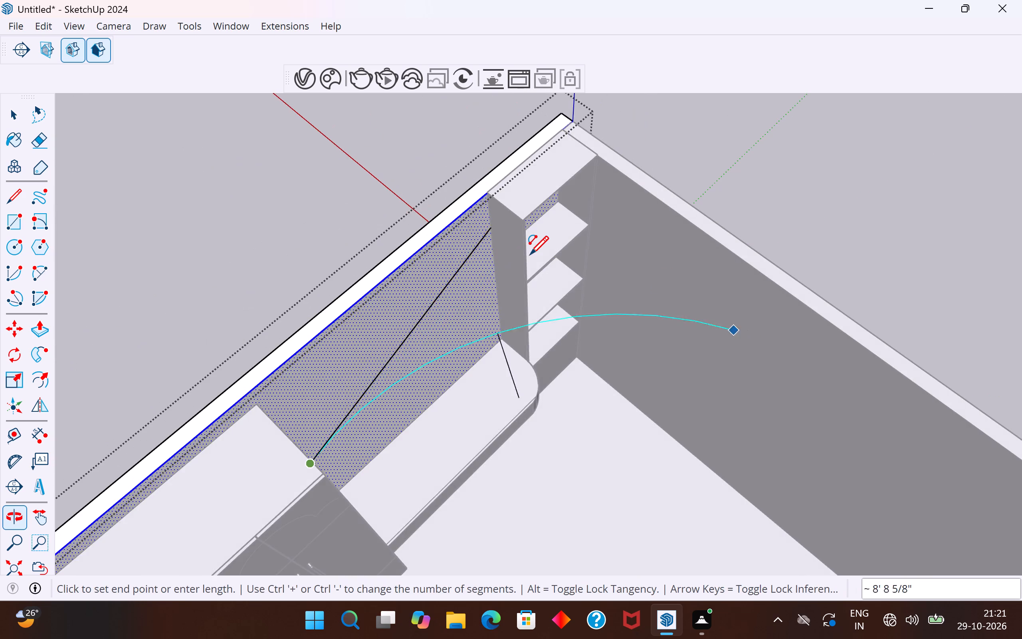
scroll(526, 250, up, 5)
scroll(465, 221, up, 5)
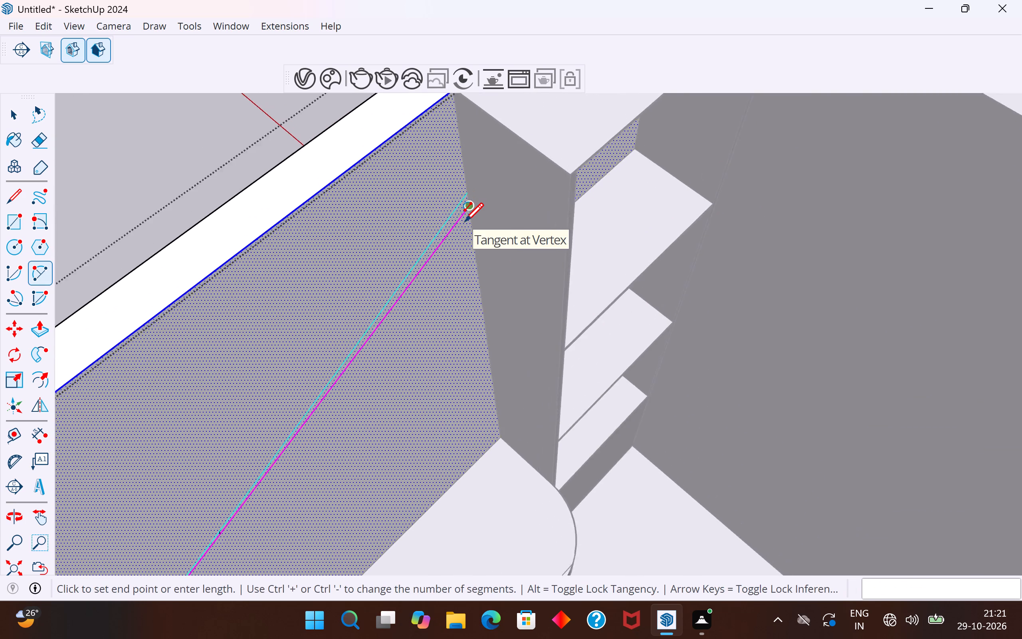
scroll(465, 221, up, 12)
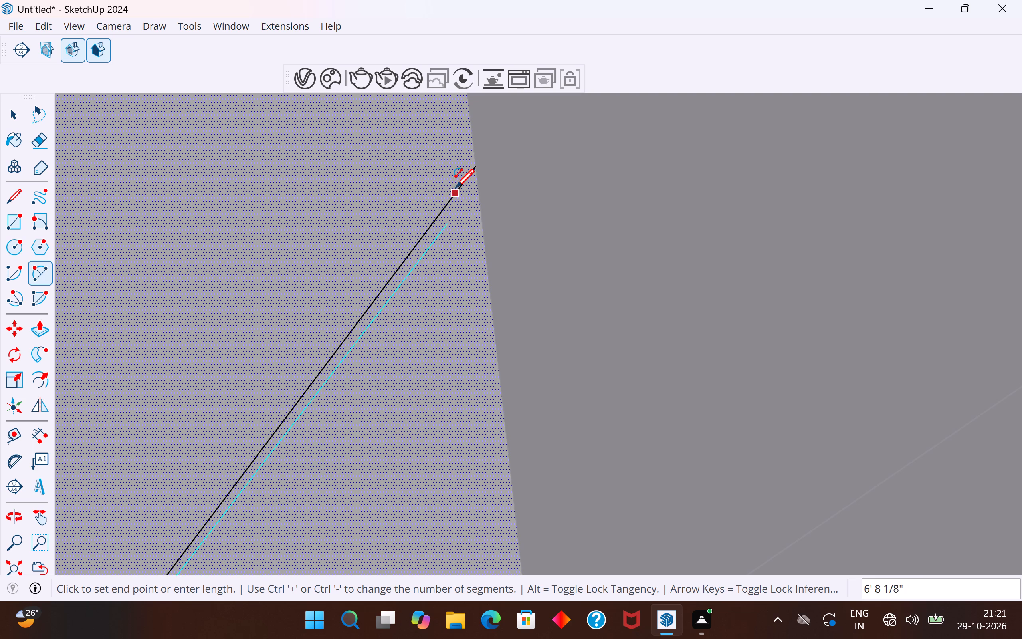
click(472, 171)
scroll(472, 171, down, 10)
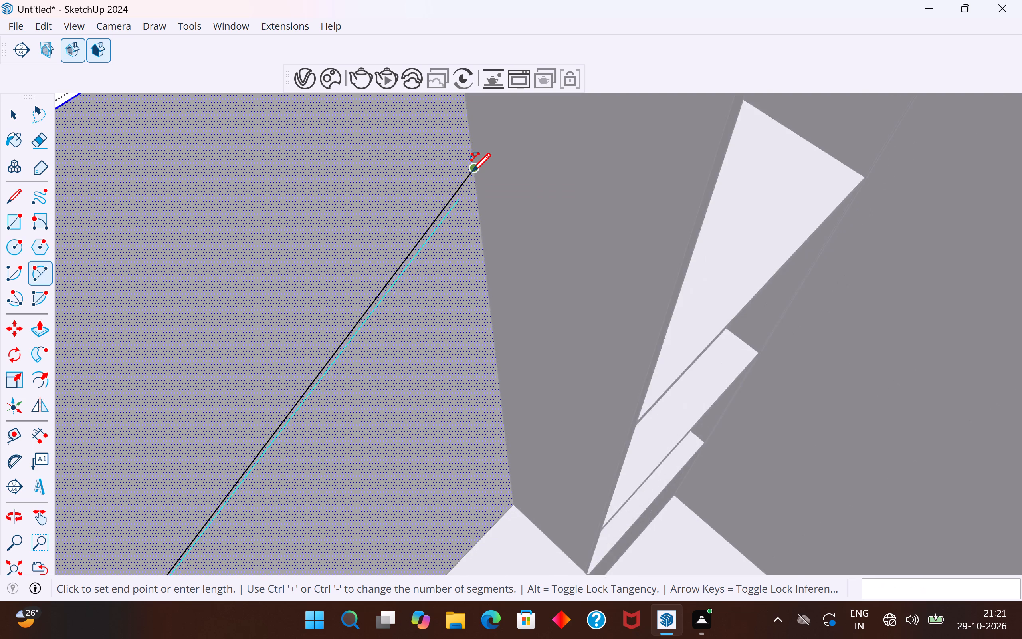
scroll(472, 171, down, 3)
scroll(247, 318, down, 6)
middle_drag(352, 307, 166, 266)
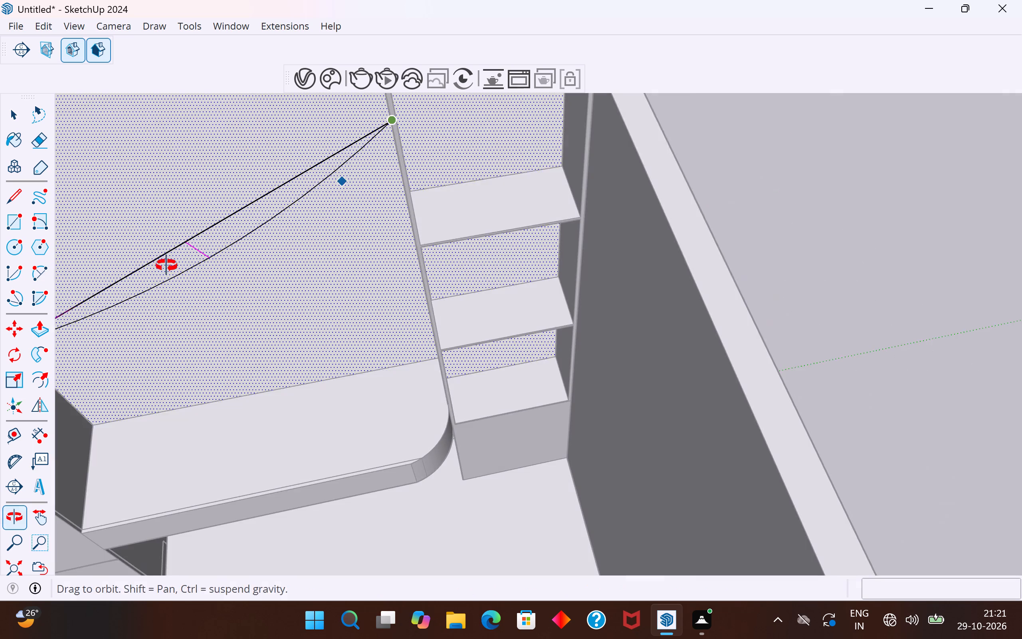
middle_drag(166, 266, 170, 264)
scroll(434, 430, down, 10)
scroll(355, 375, up, 7)
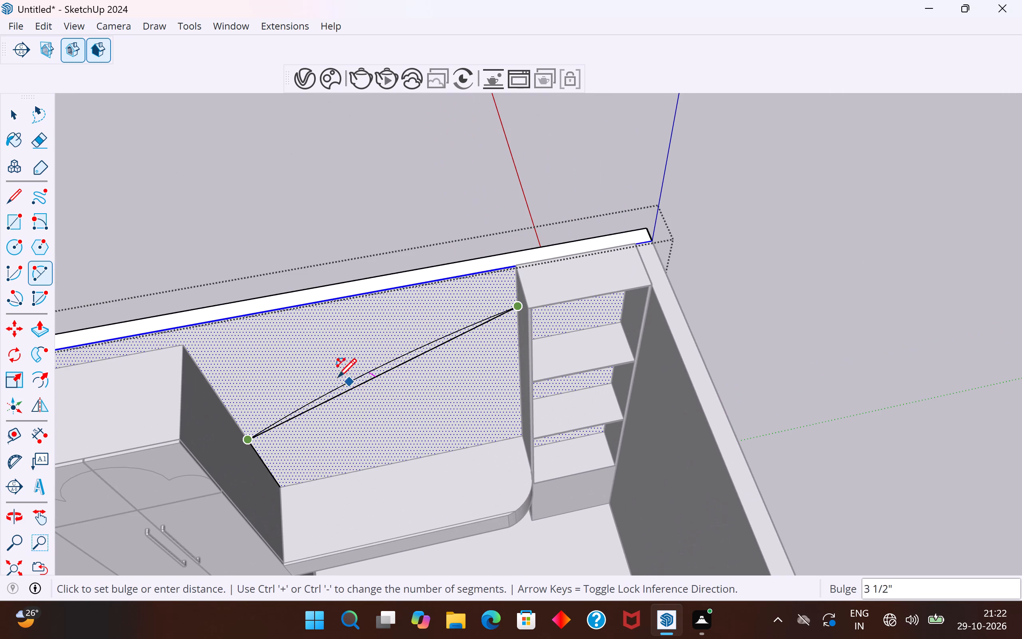
click(301, 364)
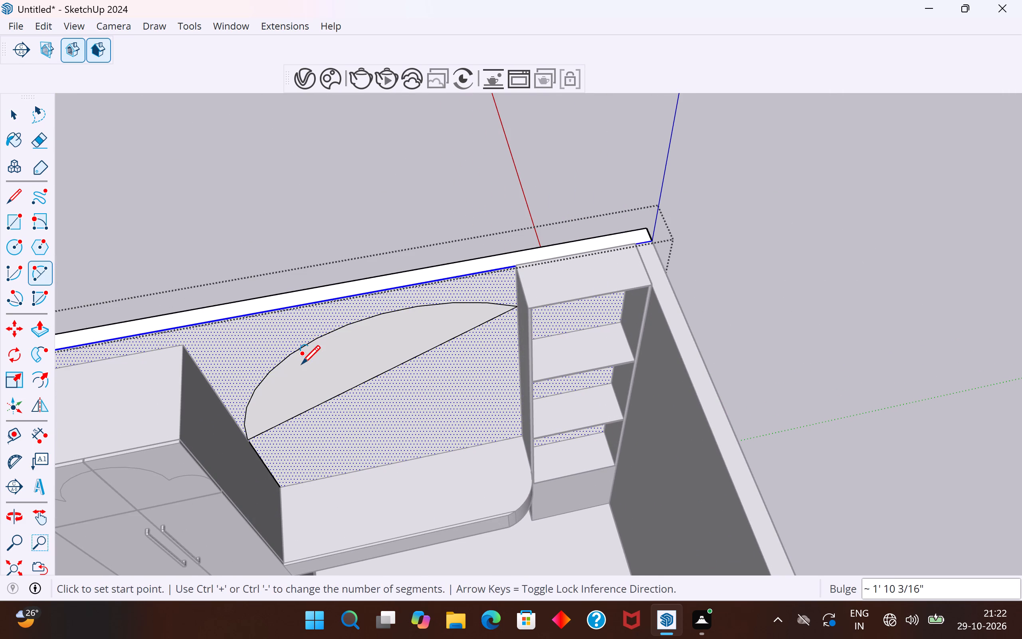
Delete the diagonal line beneath the arc and exit the back wall group.
click(22, 115)
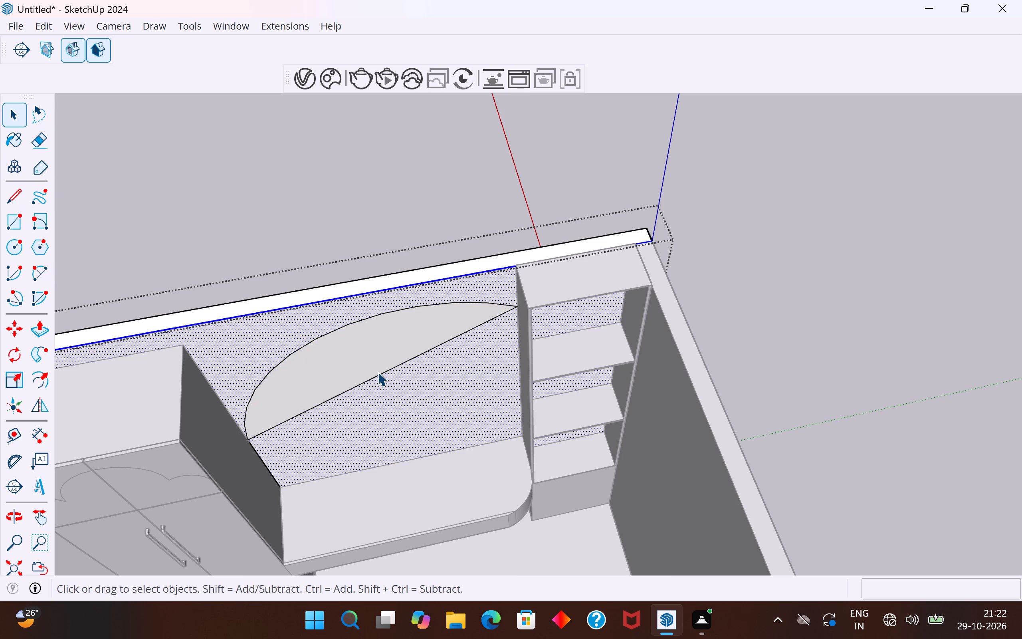
click(378, 372)
click(386, 371)
key(Delete)
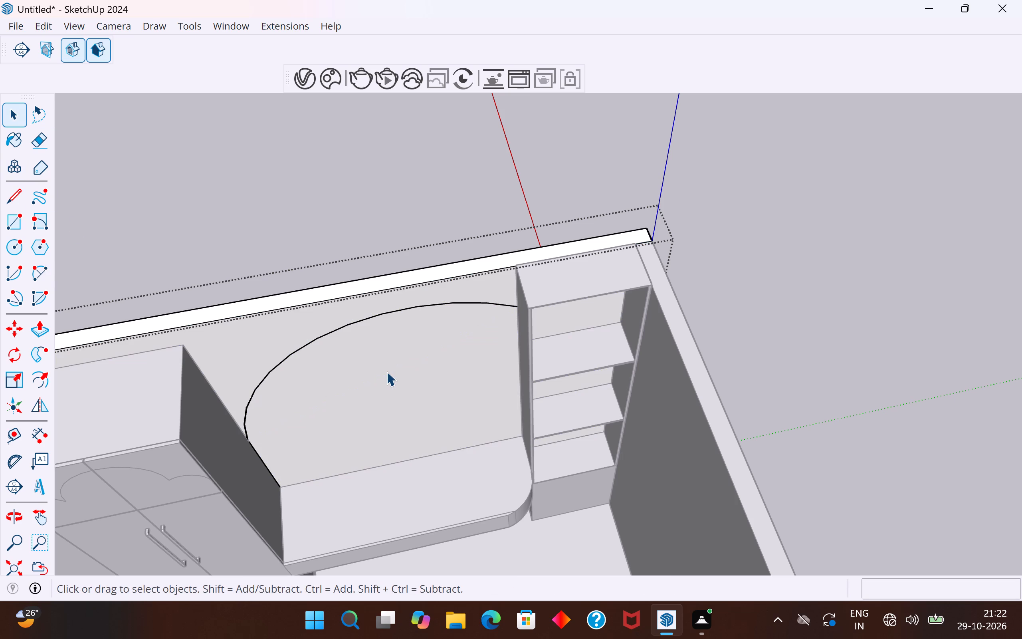
click(420, 377)
click(176, 413)
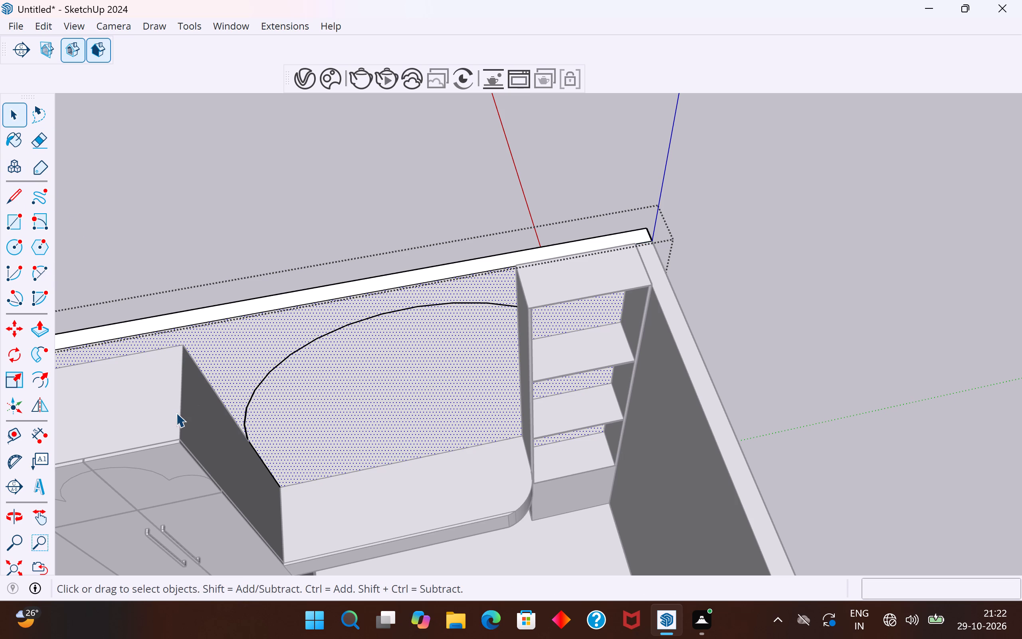
click(411, 199)
Hide the wardrobe body group behind the doors.
click(133, 419)
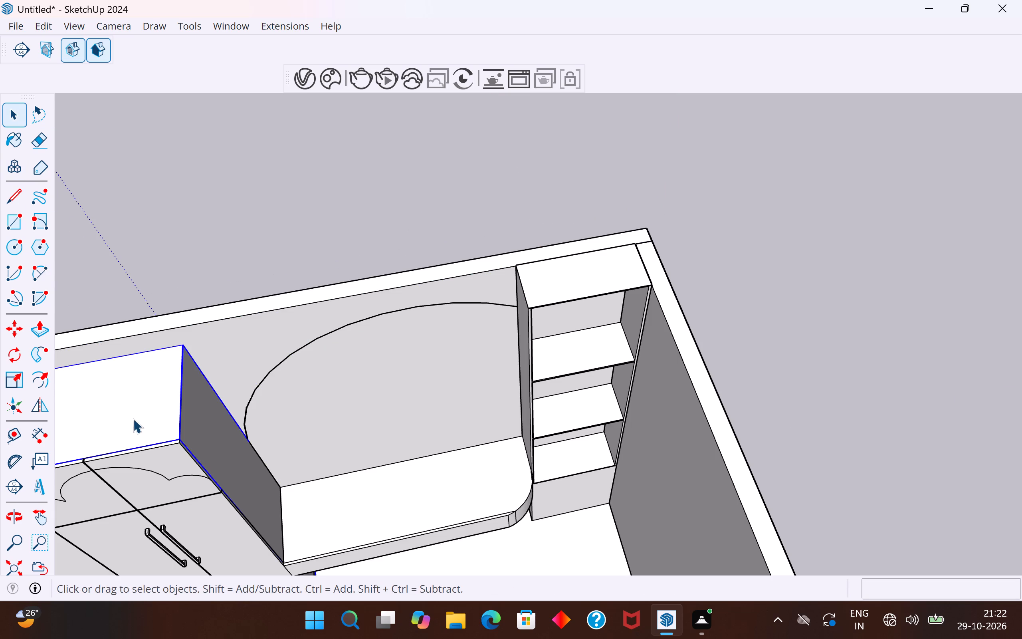
right_click(133, 419)
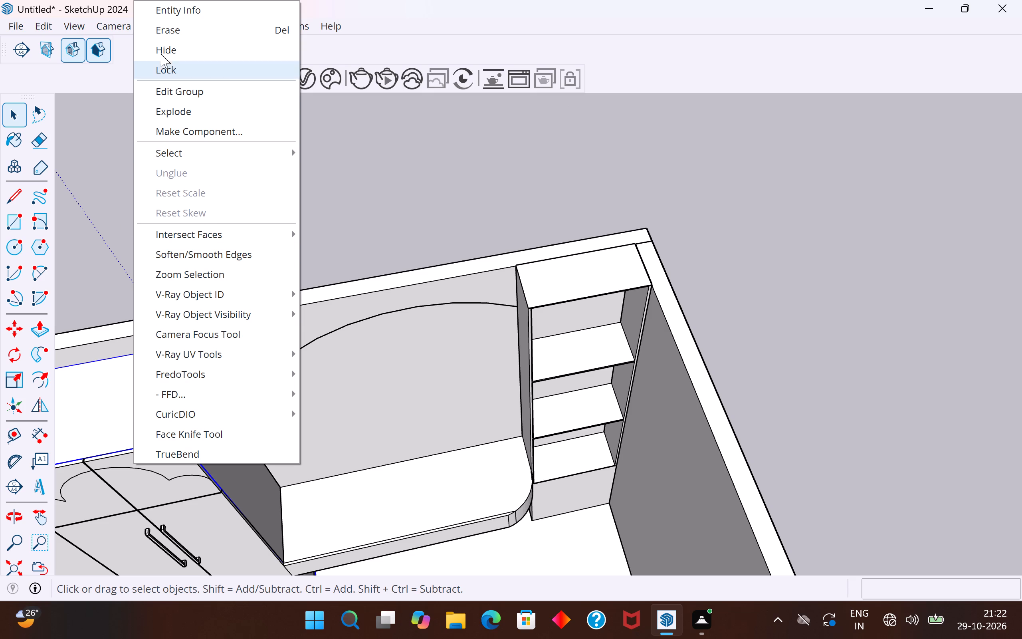
click(193, 48)
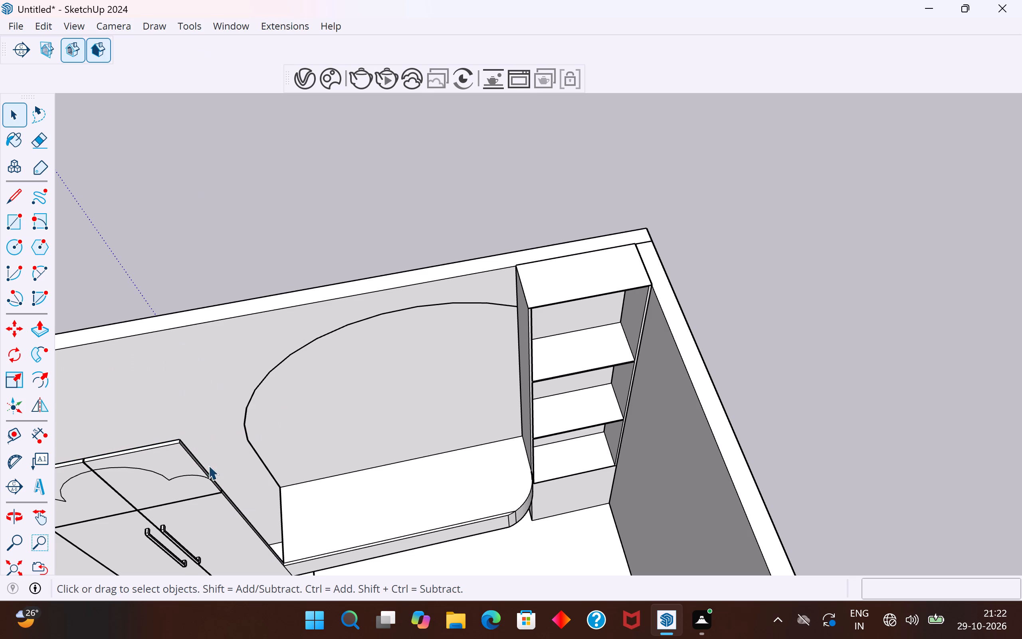
Hide the room's floor group.
click(183, 490)
scroll(261, 460, down, 10)
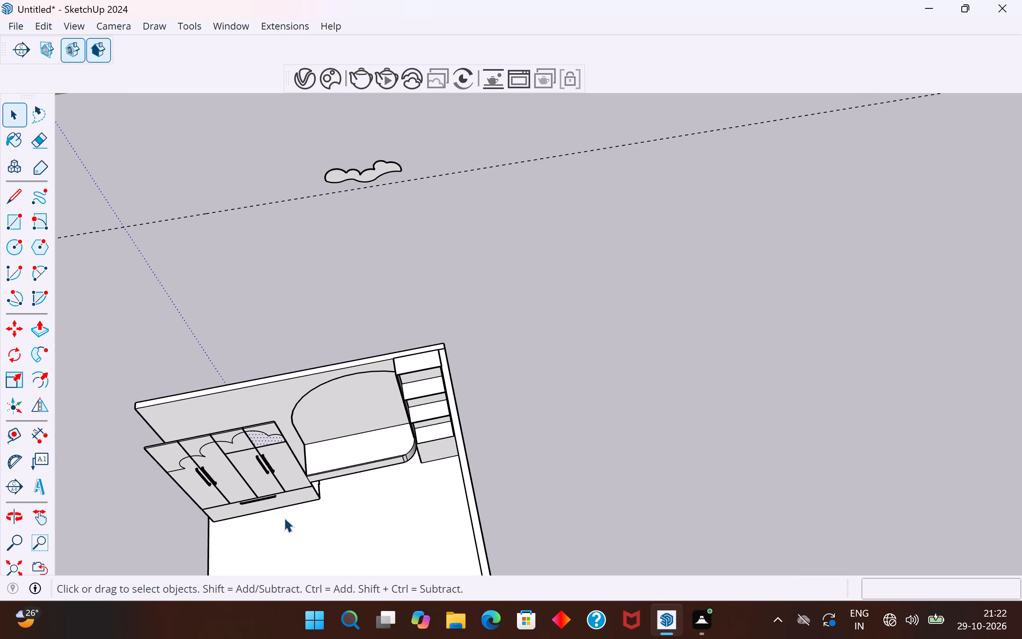
middle_drag(382, 480, 487, 331)
scroll(487, 331, down, 6)
click(471, 459)
right_click(471, 459)
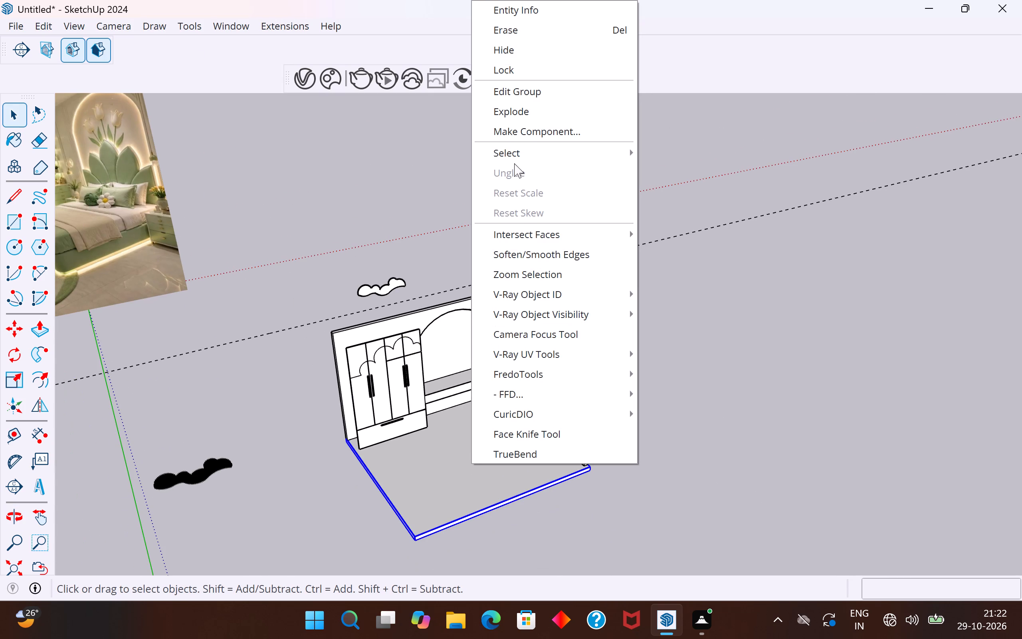
click(516, 47)
Hide the back wall group behind the wardrobe, desk and shelf unit.
middle_drag(413, 427, 420, 522)
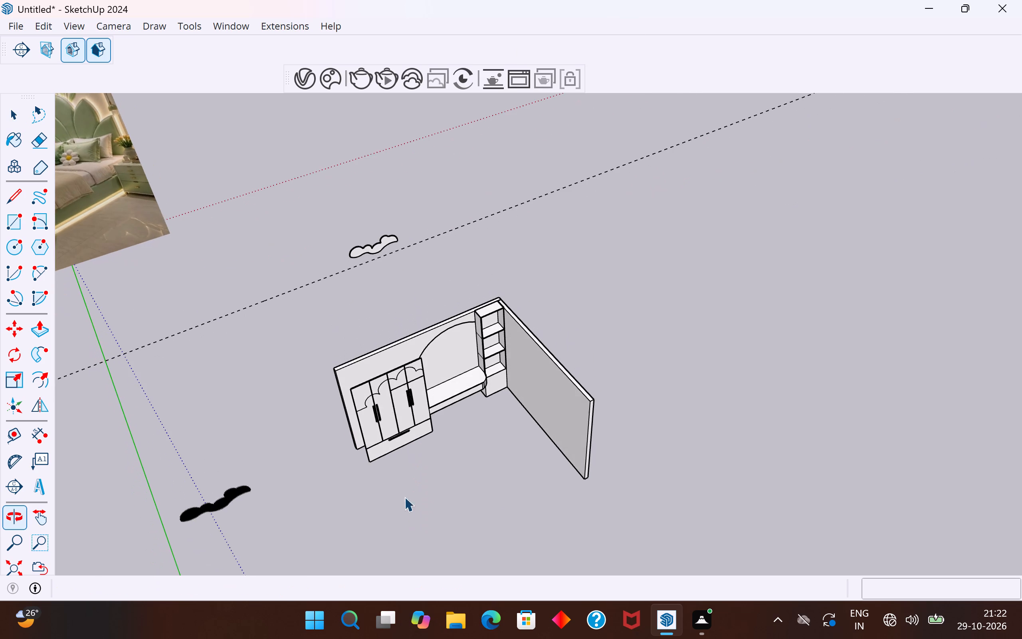
middle_drag(443, 434, 750, 425)
scroll(470, 461, up, 1)
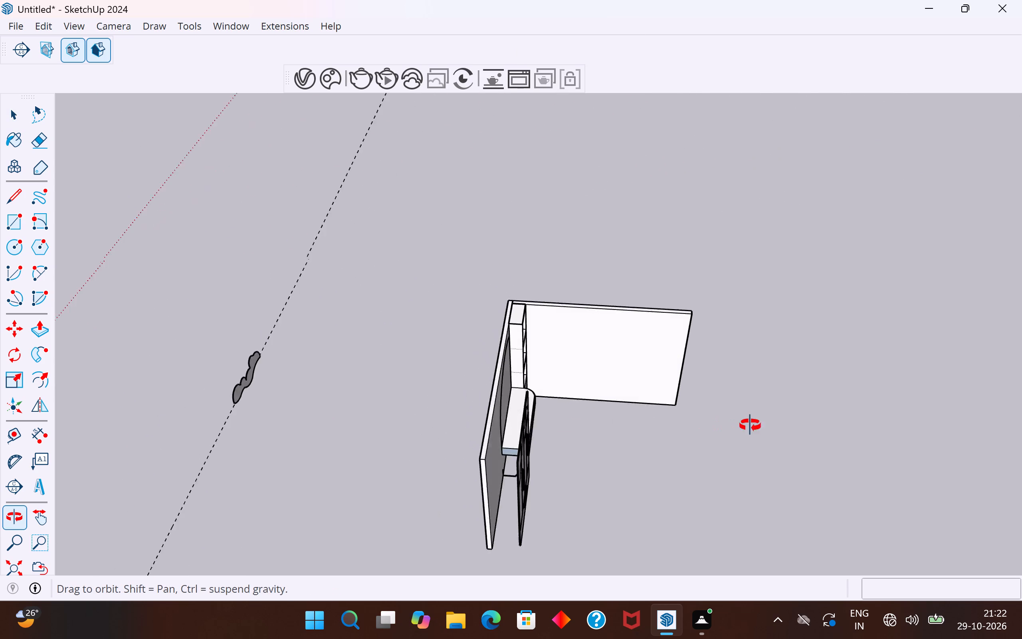
middle_drag(750, 425, 565, 524)
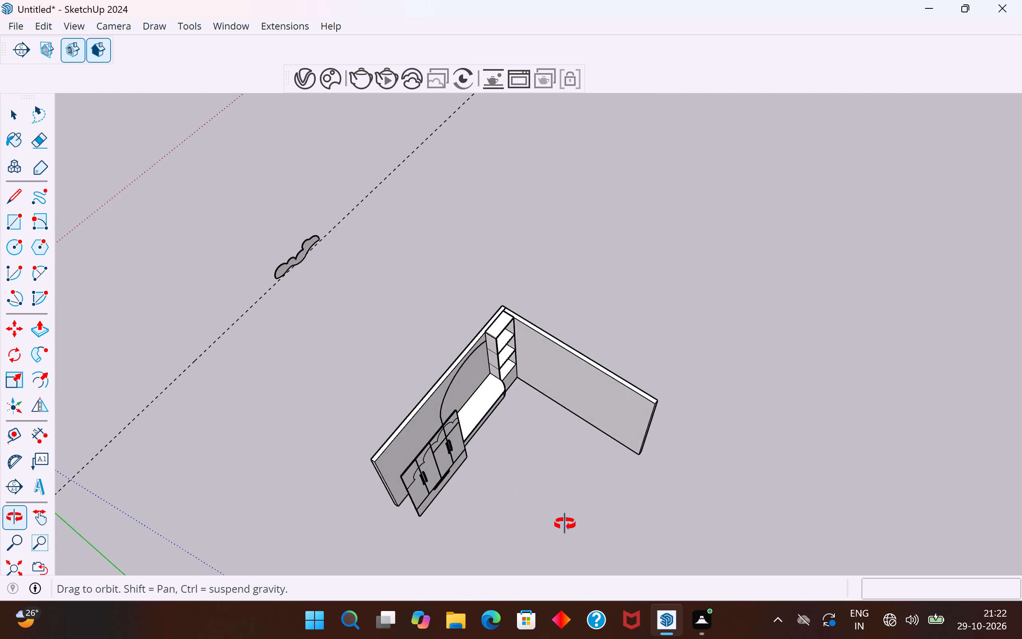
middle_drag(565, 524, 432, 486)
click(388, 358)
right_click(388, 358)
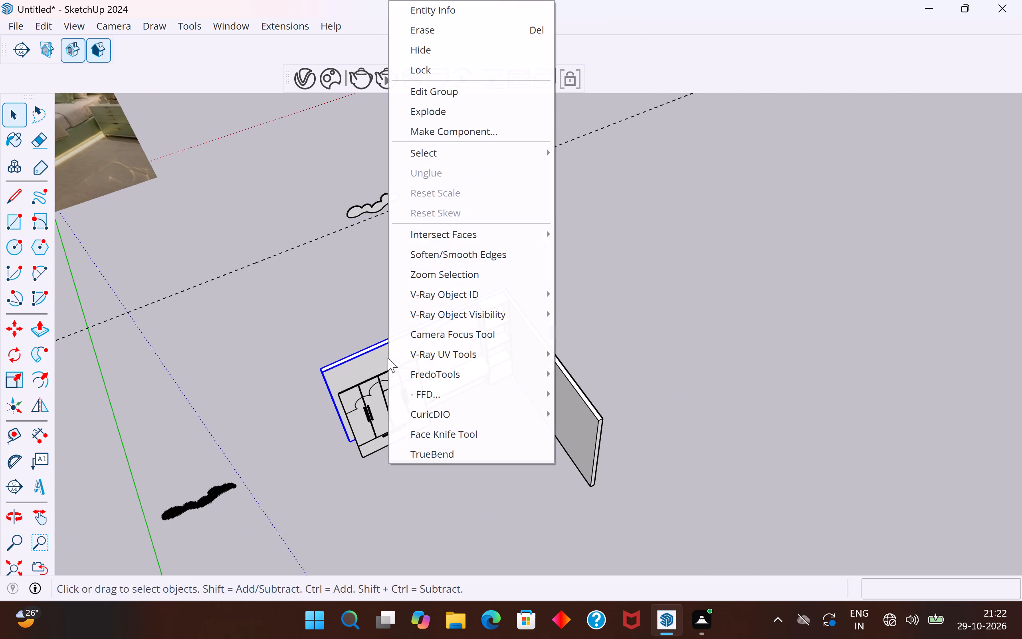
click(434, 53)
Delete the stray zigzag floor edges below the desk, beside the wardrobe's drawer front.
middle_drag(437, 405, 418, 446)
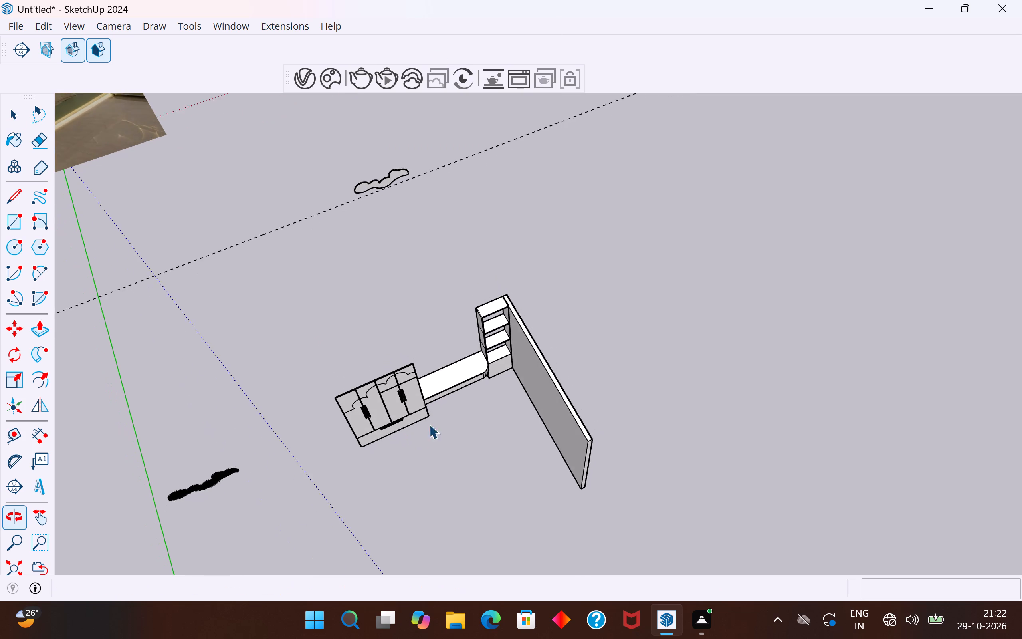
middle_drag(447, 401, 357, 344)
middle_drag(440, 387, 375, 434)
scroll(400, 351, up, 2)
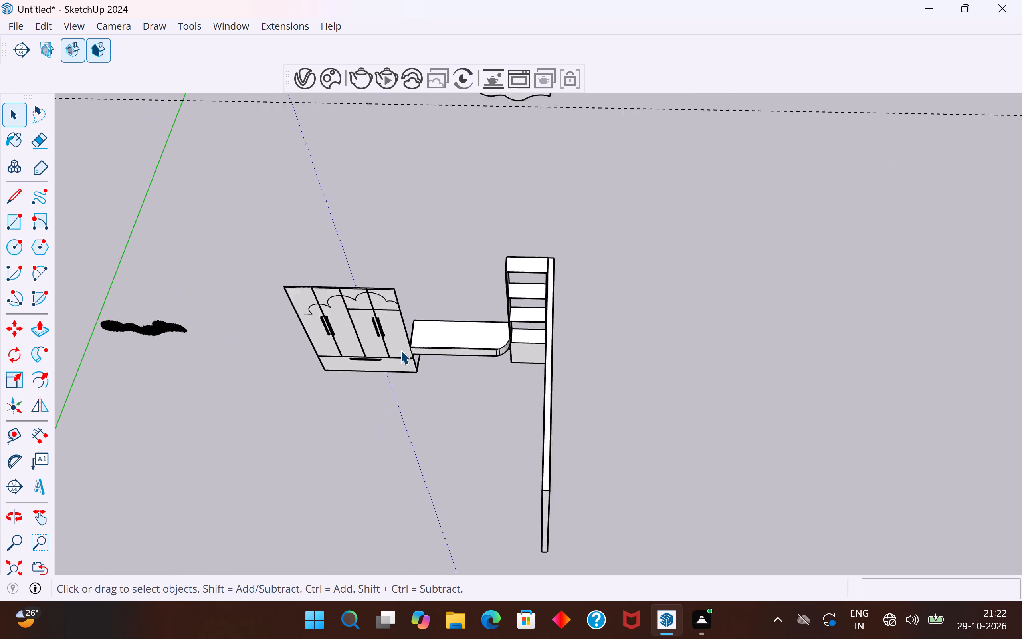
scroll(400, 350, up, 12)
middle_drag(437, 352, 319, 285)
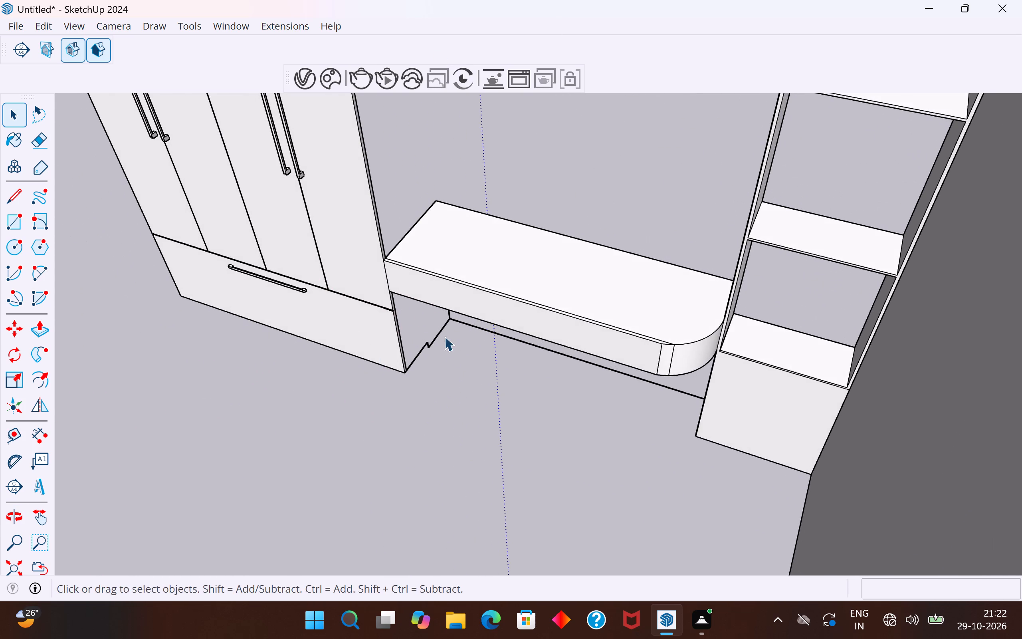
middle_drag(442, 334, 505, 201)
scroll(451, 313, up, 1)
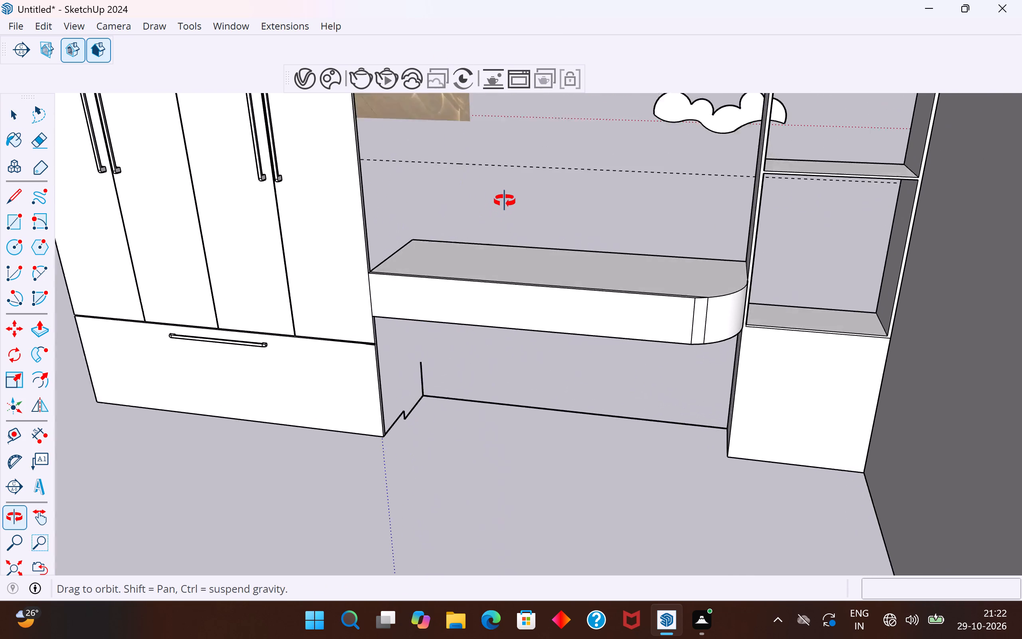
middle_drag(505, 201, 522, 124)
click(384, 450)
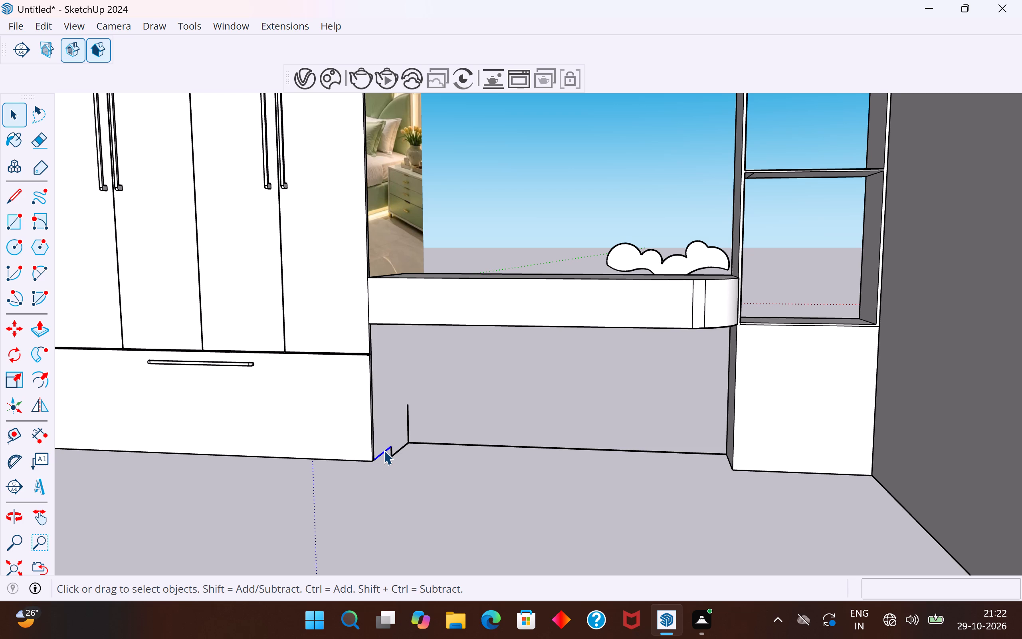
key(Delete)
click(393, 448)
key(Delete)
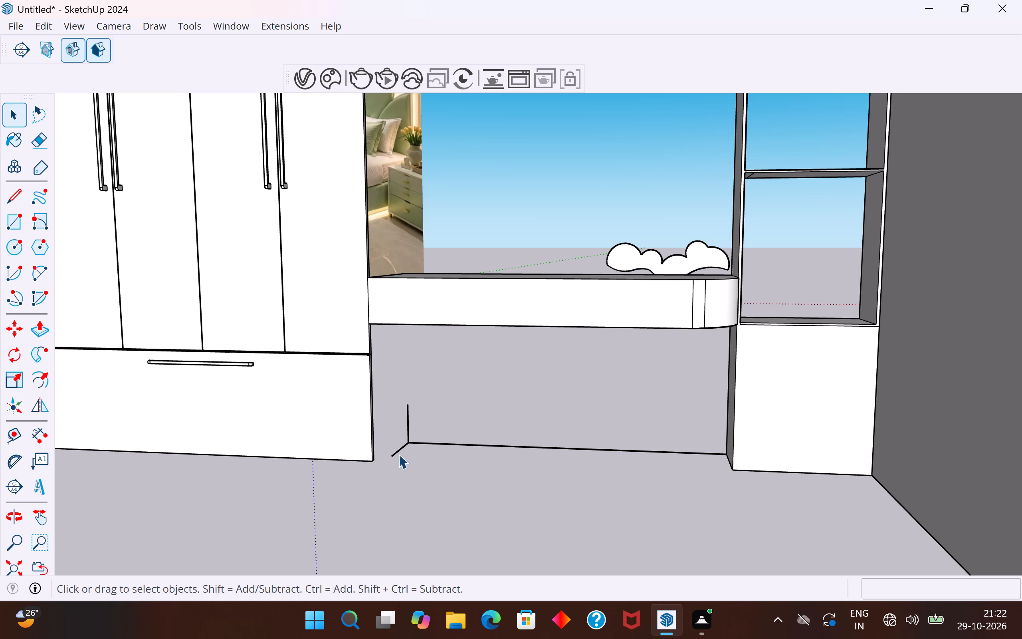
click(395, 450)
key(Delete)
Draw a line about 9 1/8" long up the desk's front edge at the wardrobe end, from bottom corner to top corner.
middle_drag(414, 425, 354, 425)
middle_drag(375, 462, 378, 467)
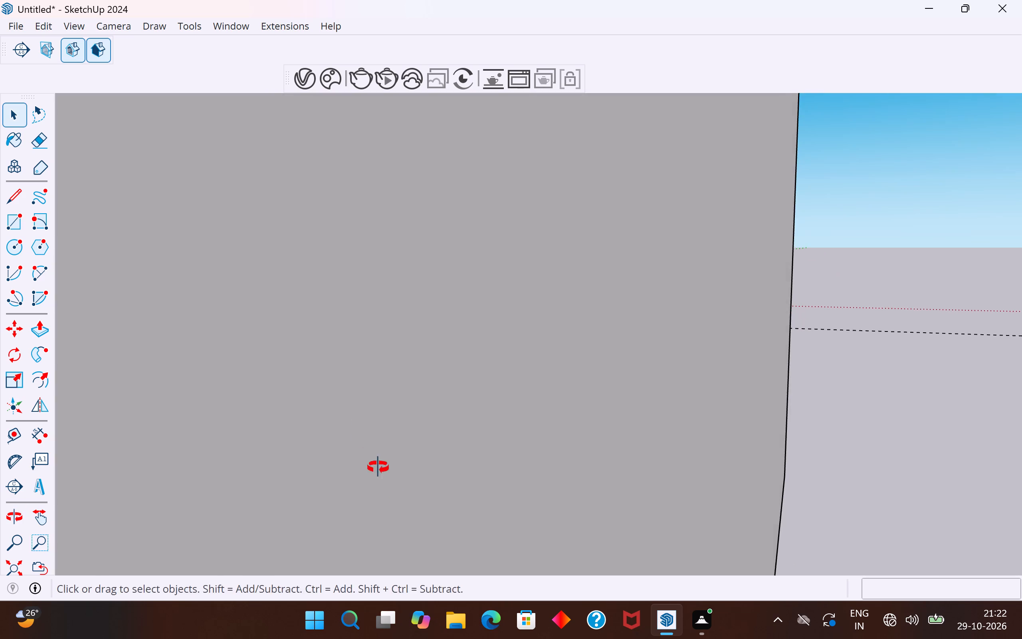
middle_drag(378, 467, 530, 533)
scroll(883, 476, down, 20)
scroll(883, 476, down, 7)
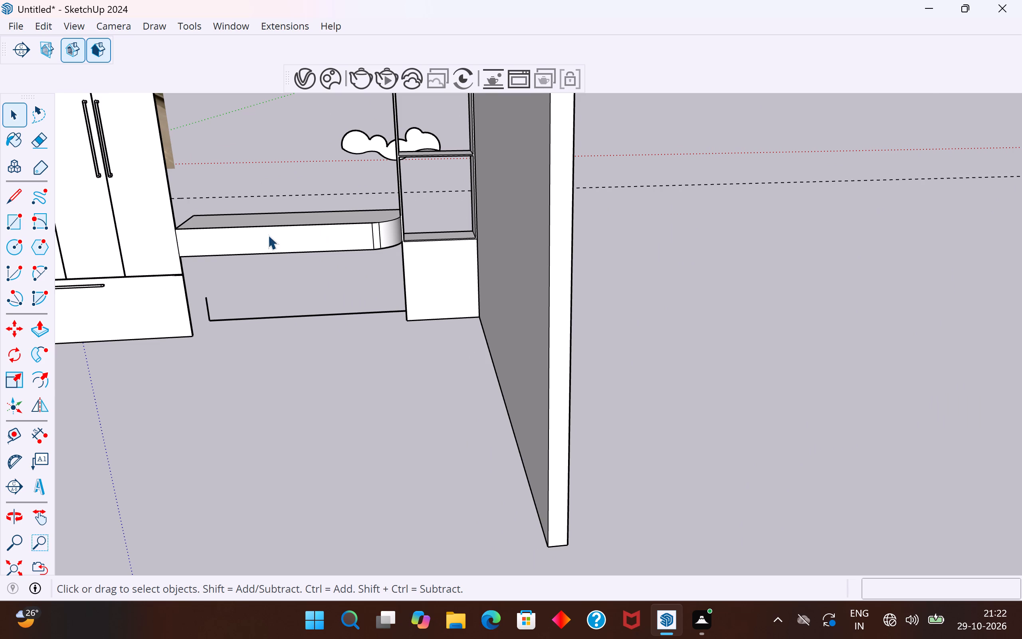
scroll(180, 175, up, 2)
scroll(204, 289, up, 7)
middle_drag(171, 253, 200, 331)
scroll(178, 303, up, 2)
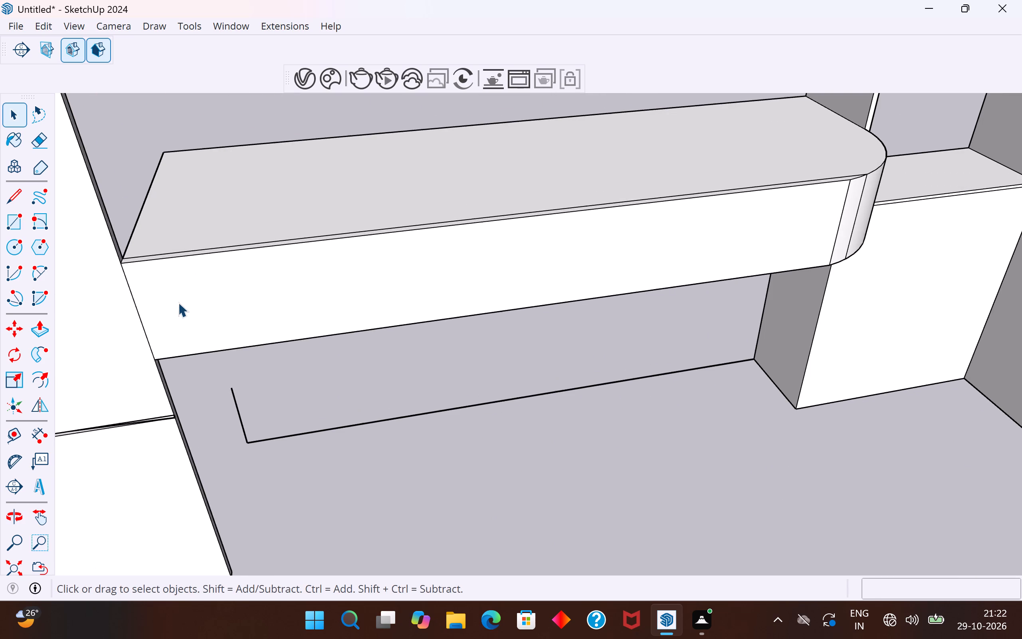
click(19, 207)
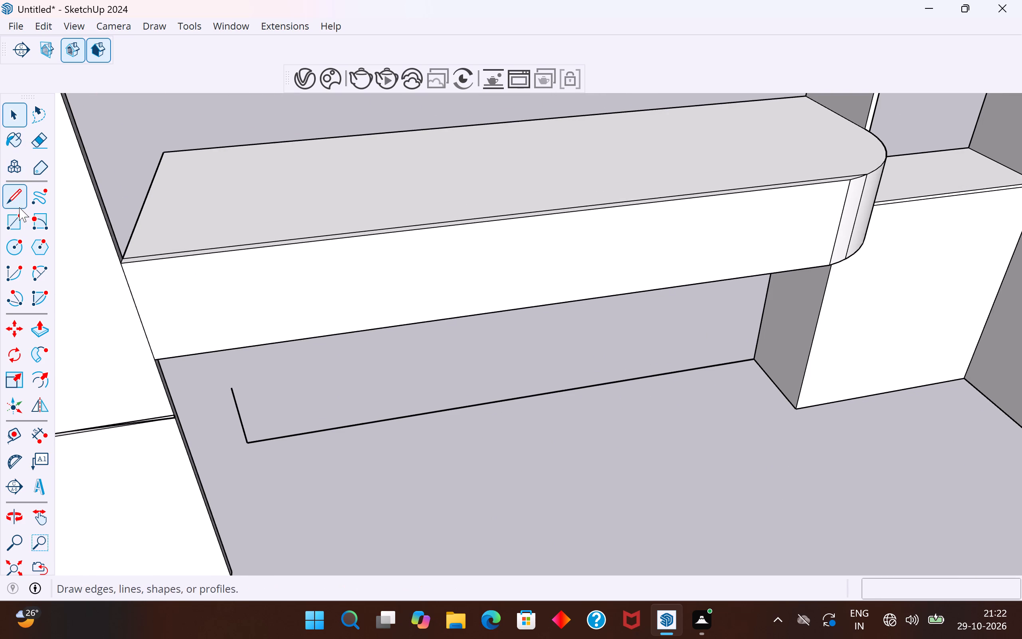
click(156, 359)
click(127, 266)
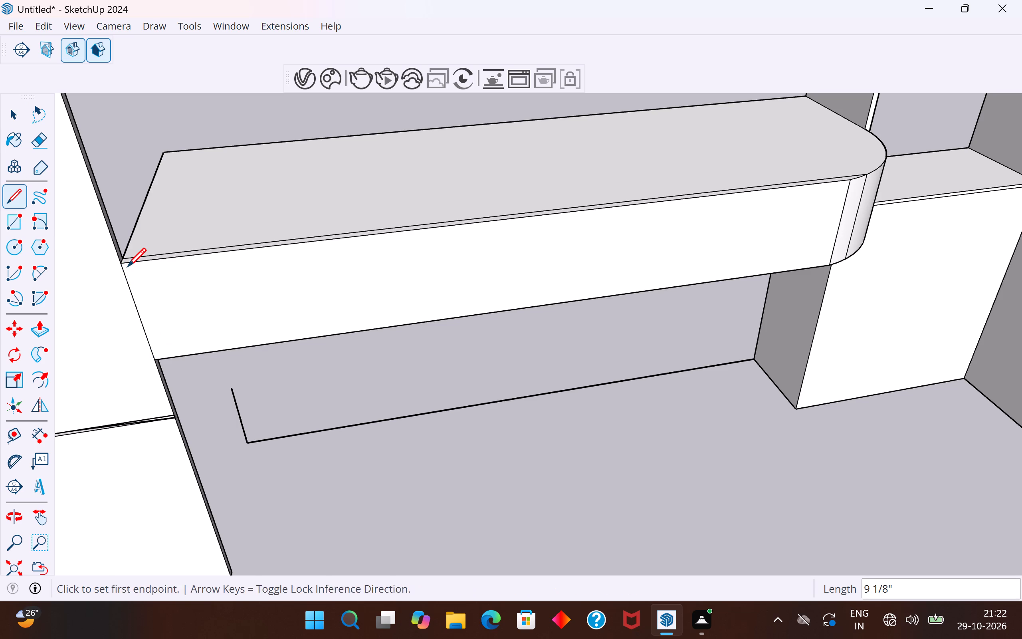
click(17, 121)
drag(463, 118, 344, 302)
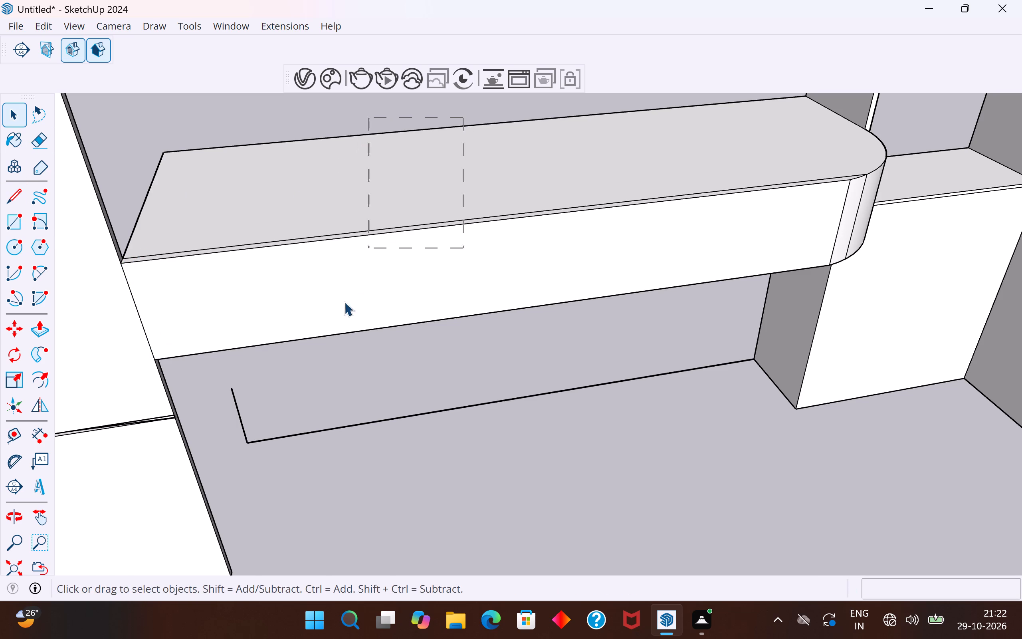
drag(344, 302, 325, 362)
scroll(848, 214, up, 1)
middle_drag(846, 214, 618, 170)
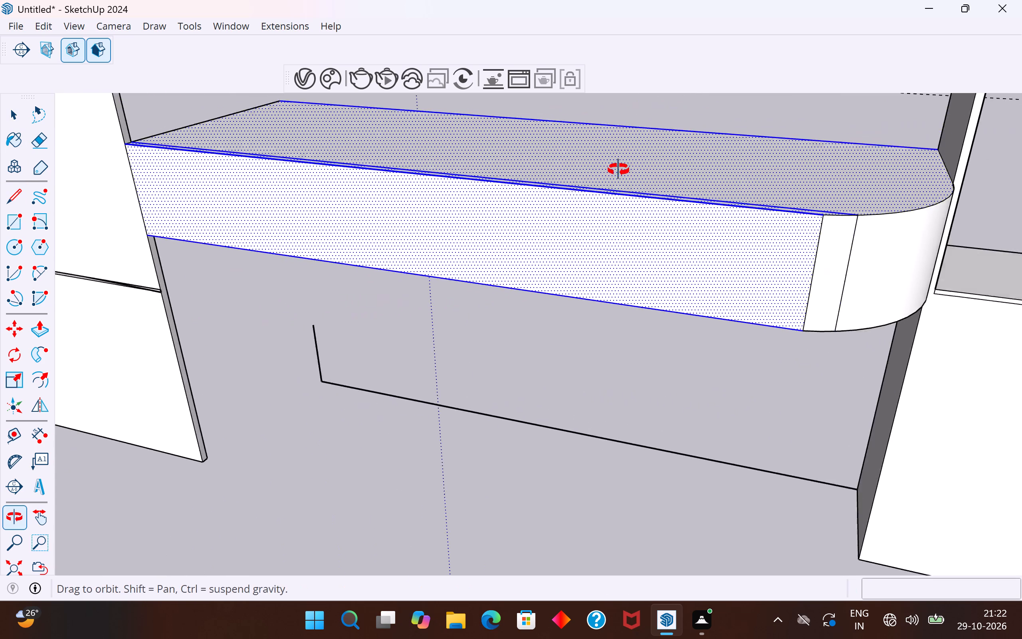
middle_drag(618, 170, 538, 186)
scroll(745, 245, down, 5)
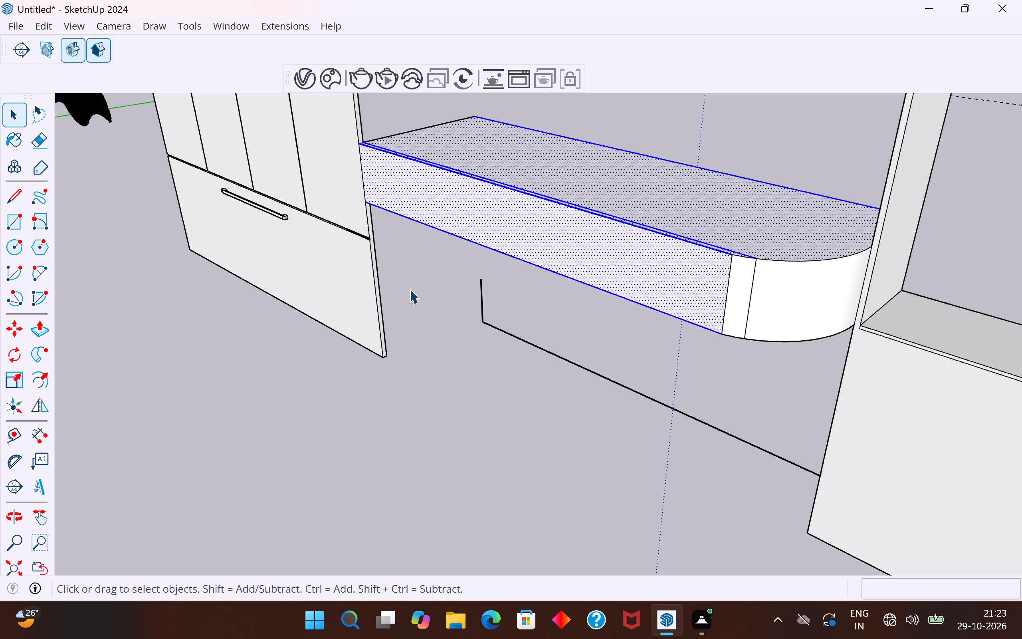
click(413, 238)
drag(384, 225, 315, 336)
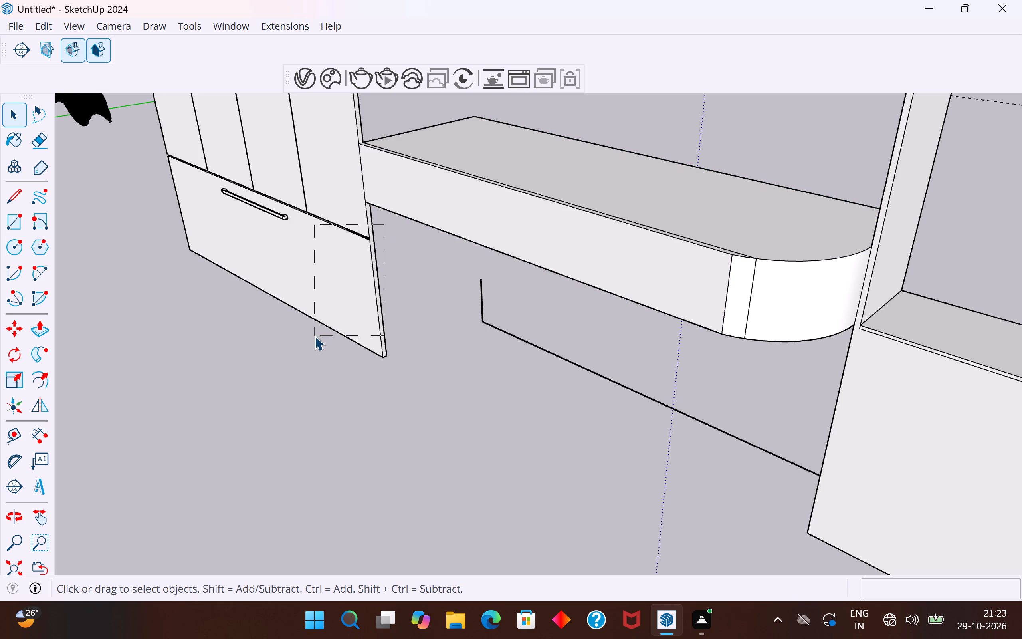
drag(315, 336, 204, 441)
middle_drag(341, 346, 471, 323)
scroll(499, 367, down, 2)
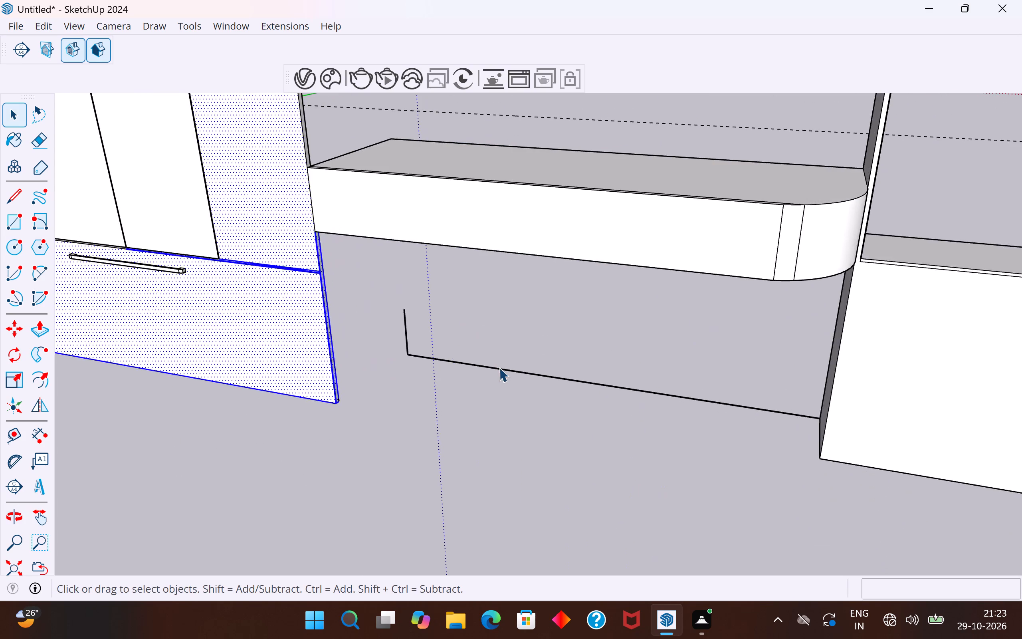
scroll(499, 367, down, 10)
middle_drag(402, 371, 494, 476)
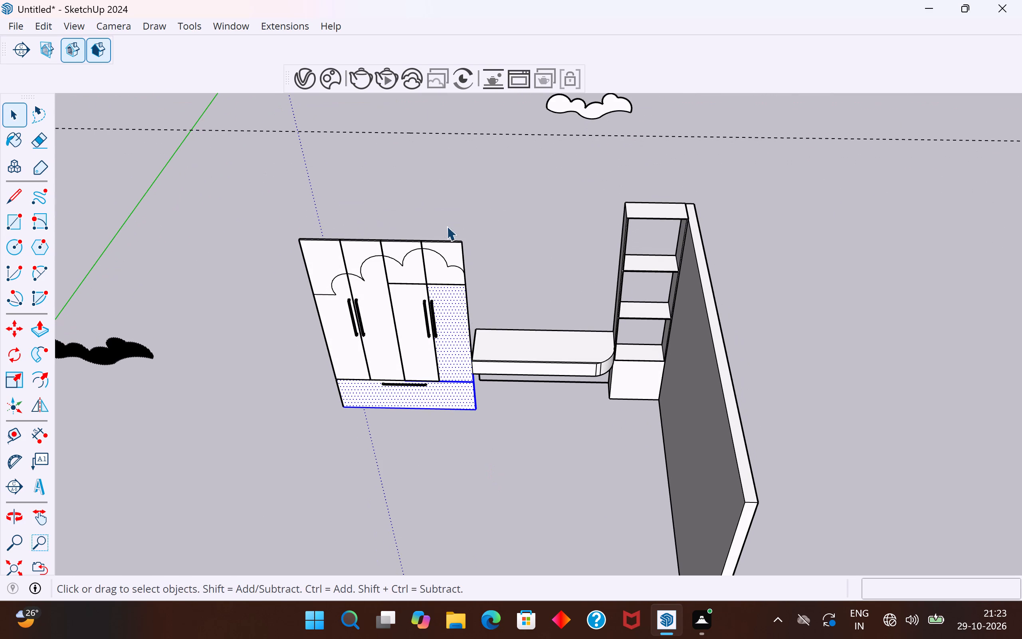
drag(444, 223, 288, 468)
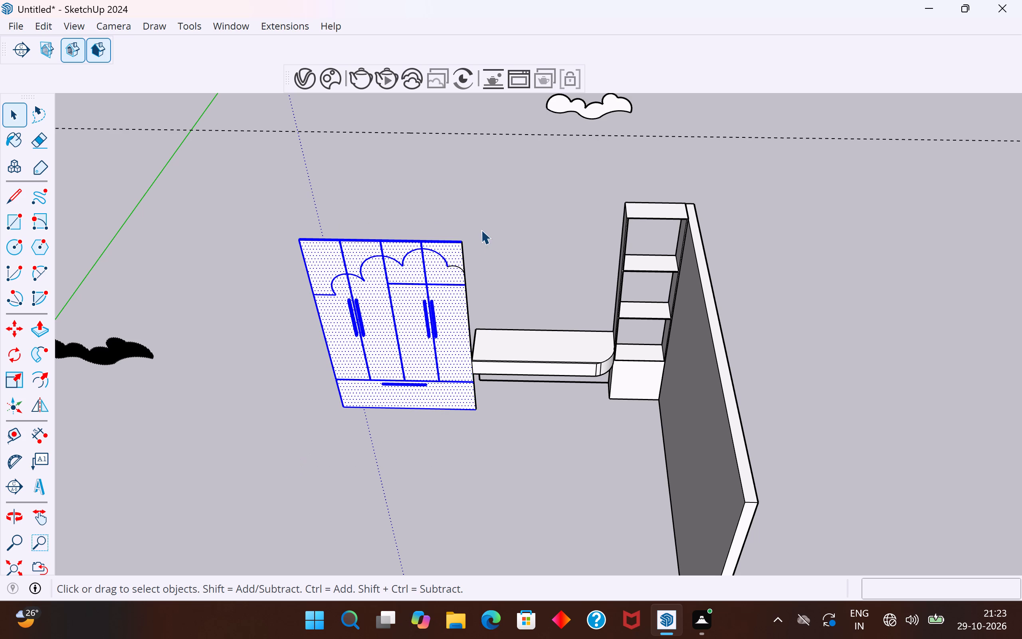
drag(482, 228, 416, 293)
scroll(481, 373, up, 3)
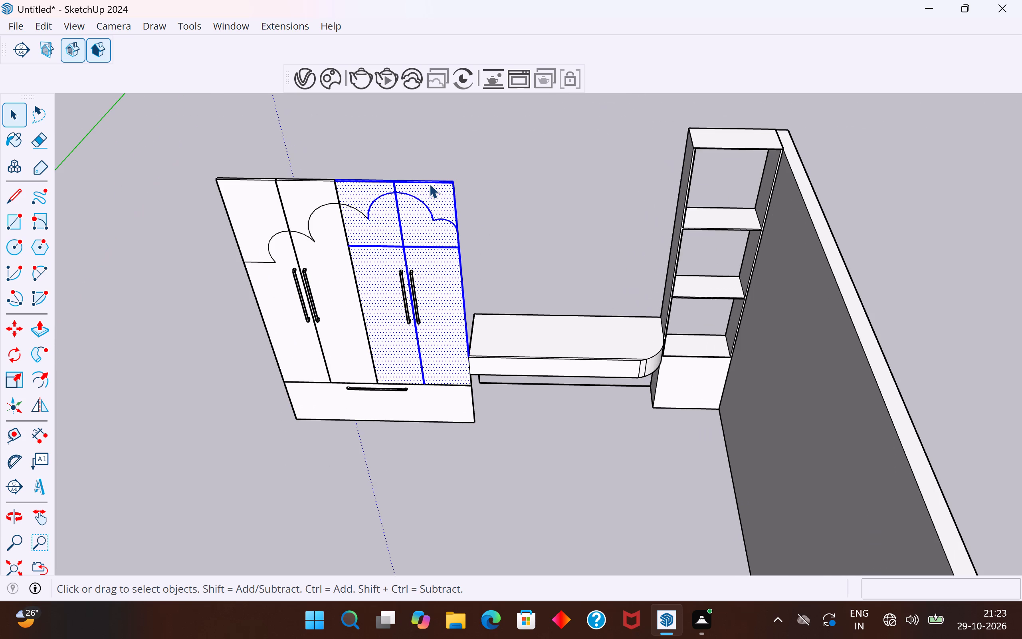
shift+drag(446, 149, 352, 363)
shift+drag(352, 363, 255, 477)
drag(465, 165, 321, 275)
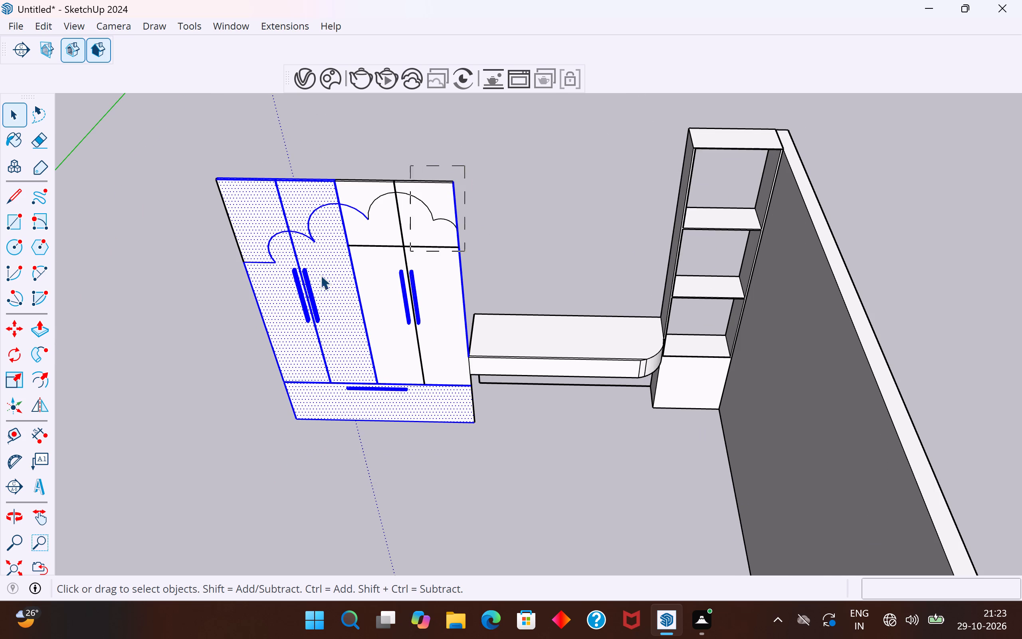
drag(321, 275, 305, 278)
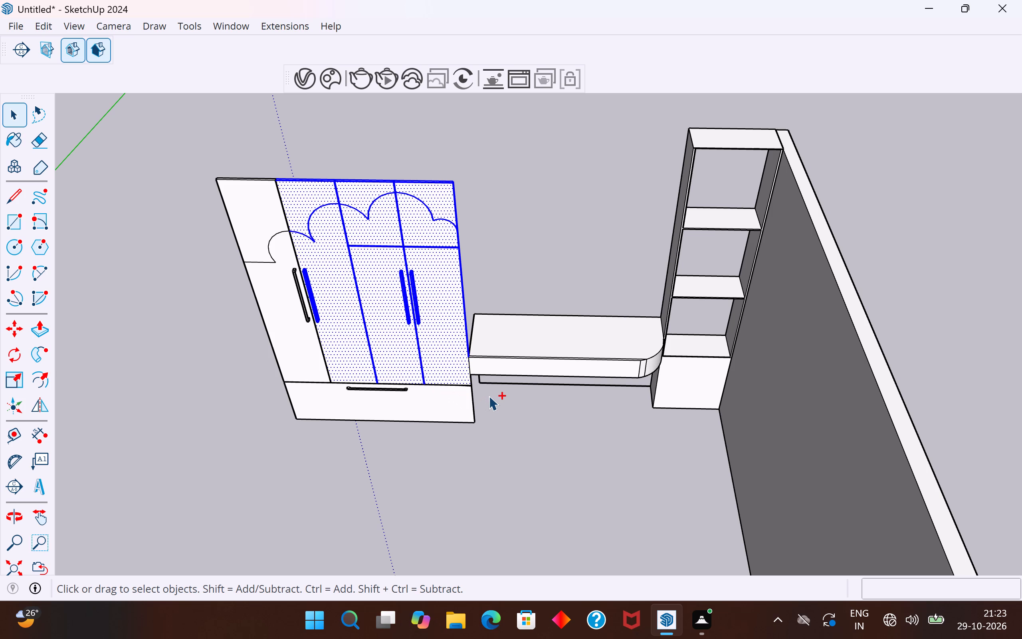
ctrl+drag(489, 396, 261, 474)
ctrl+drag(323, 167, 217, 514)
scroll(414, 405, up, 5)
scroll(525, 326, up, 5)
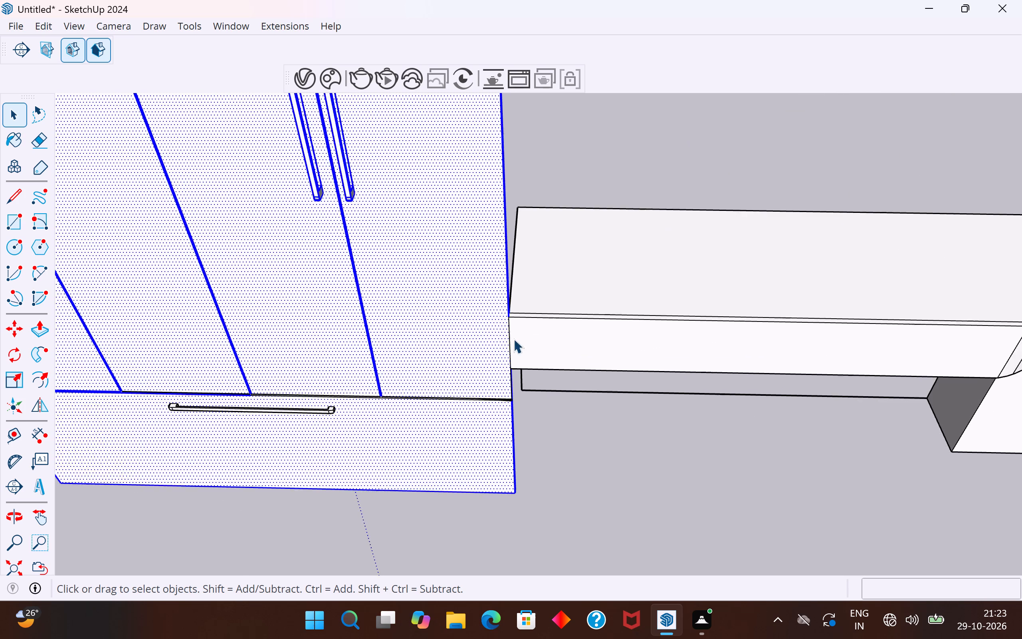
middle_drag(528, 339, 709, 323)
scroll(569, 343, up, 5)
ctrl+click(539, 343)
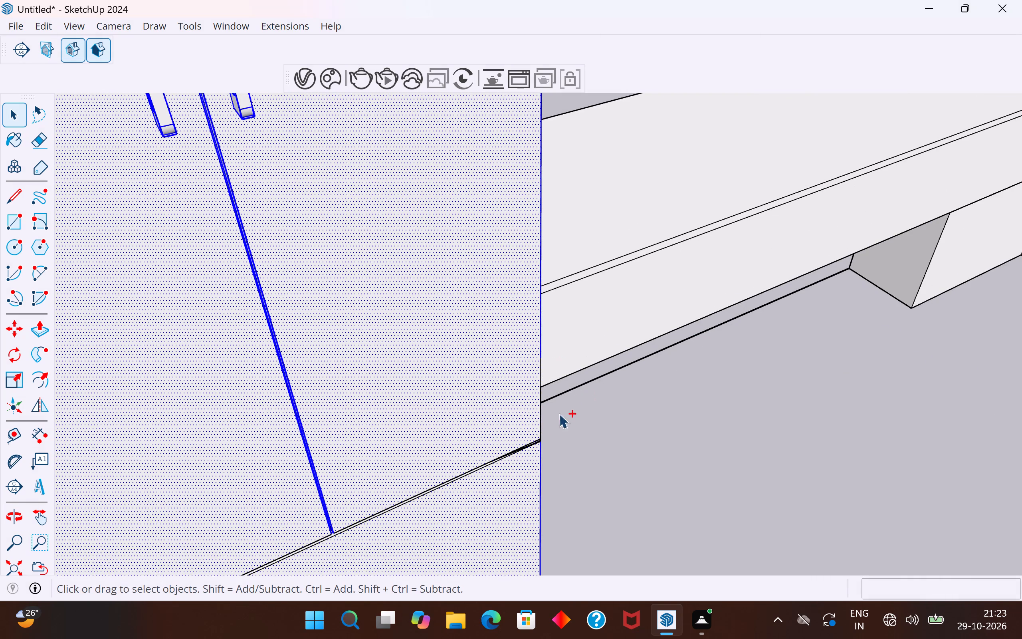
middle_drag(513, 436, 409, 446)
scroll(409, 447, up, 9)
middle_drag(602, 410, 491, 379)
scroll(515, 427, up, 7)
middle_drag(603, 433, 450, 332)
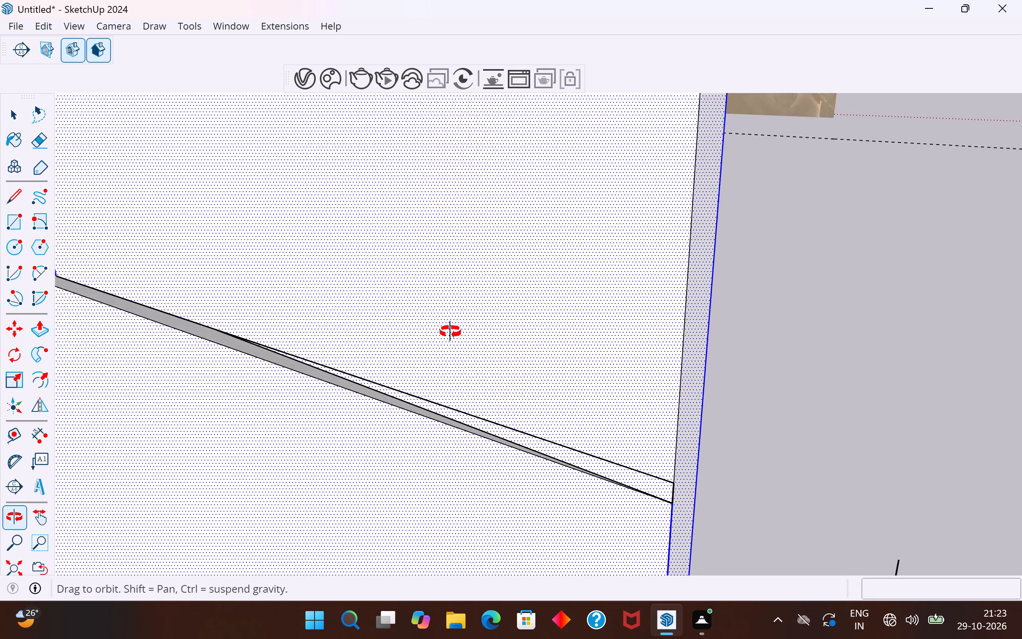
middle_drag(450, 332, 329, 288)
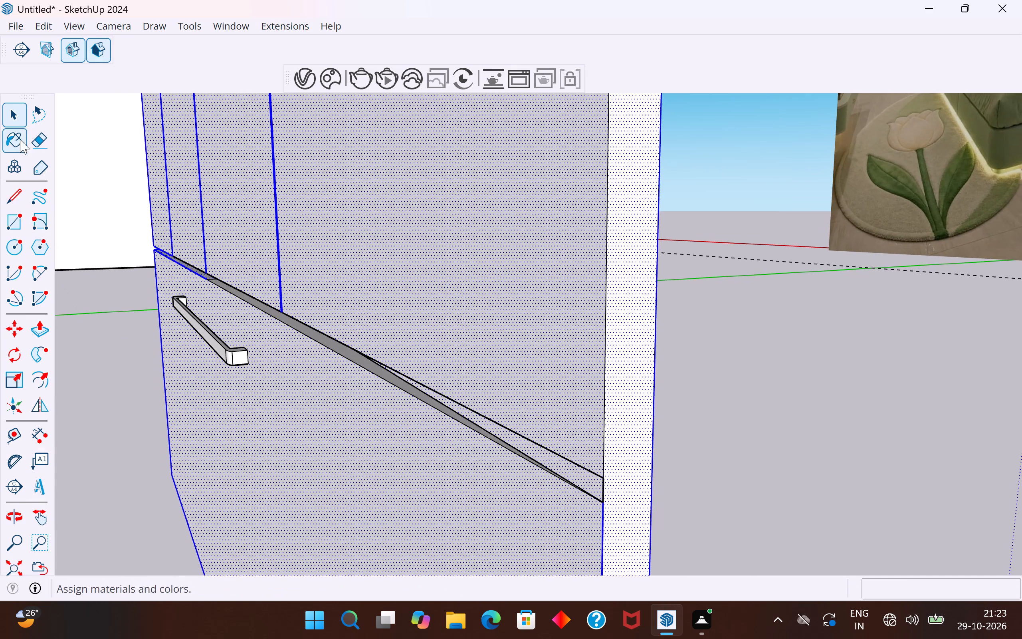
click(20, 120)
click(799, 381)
Delete the stray slanted edge in the gap between the wardrobe's doors and its drawer front.
scroll(587, 456, up, 4)
middle_drag(580, 468, 628, 395)
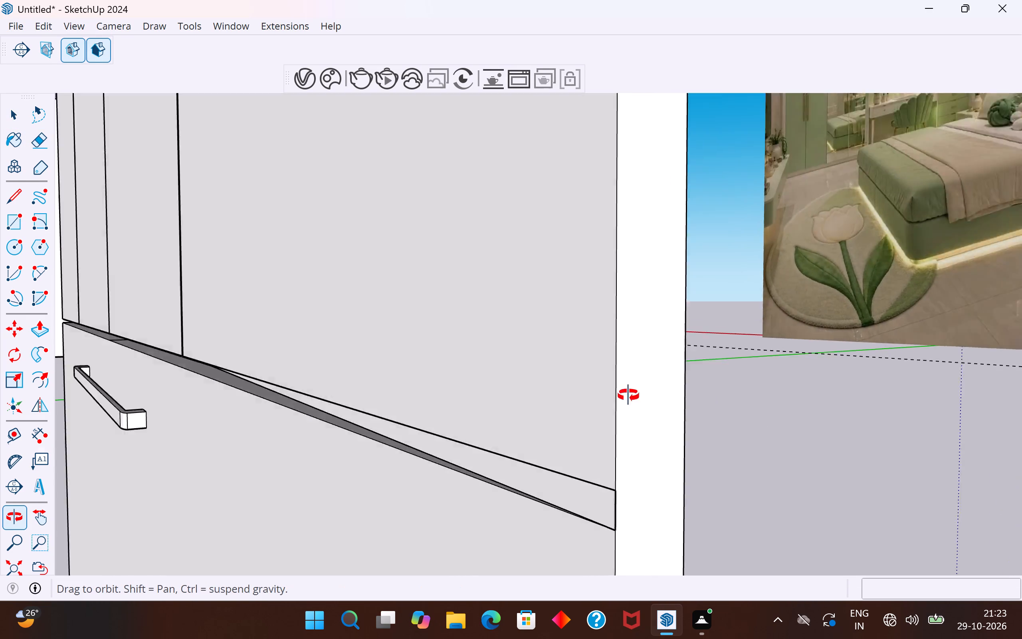
middle_drag(628, 395, 731, 468)
middle_drag(385, 506, 380, 542)
scroll(560, 364, down, 4)
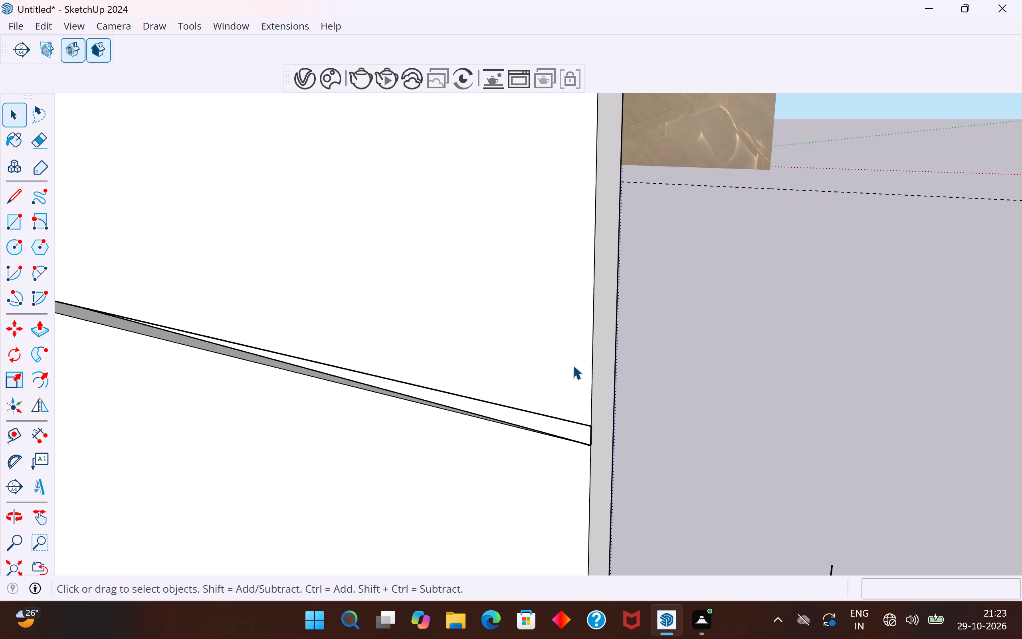
scroll(573, 365, down, 20)
scroll(573, 365, down, 1)
scroll(514, 388, up, 10)
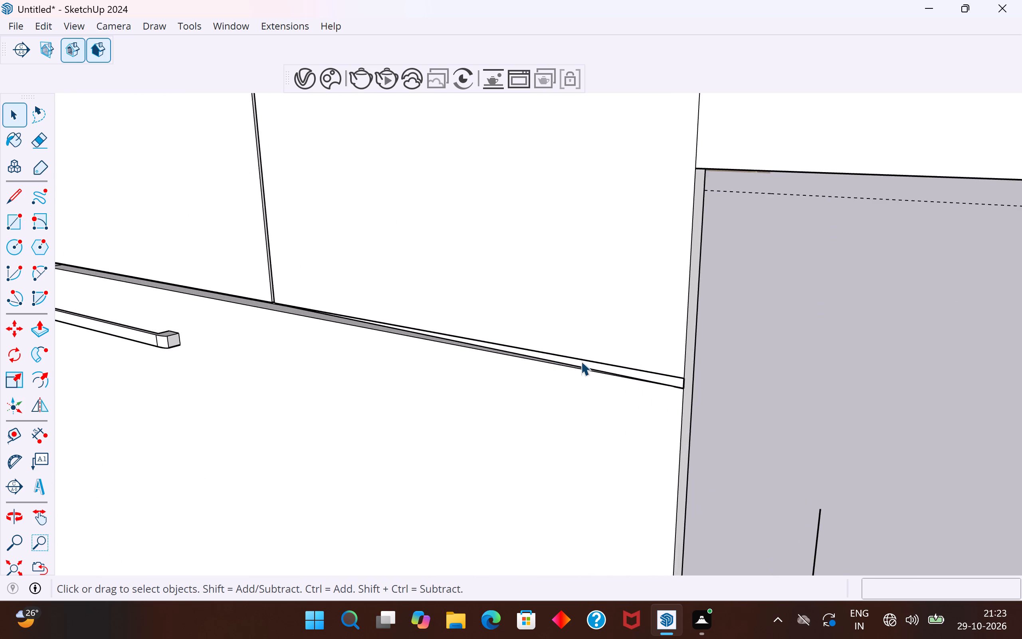
middle_drag(580, 371, 574, 417)
scroll(435, 356, up, 8)
click(456, 348)
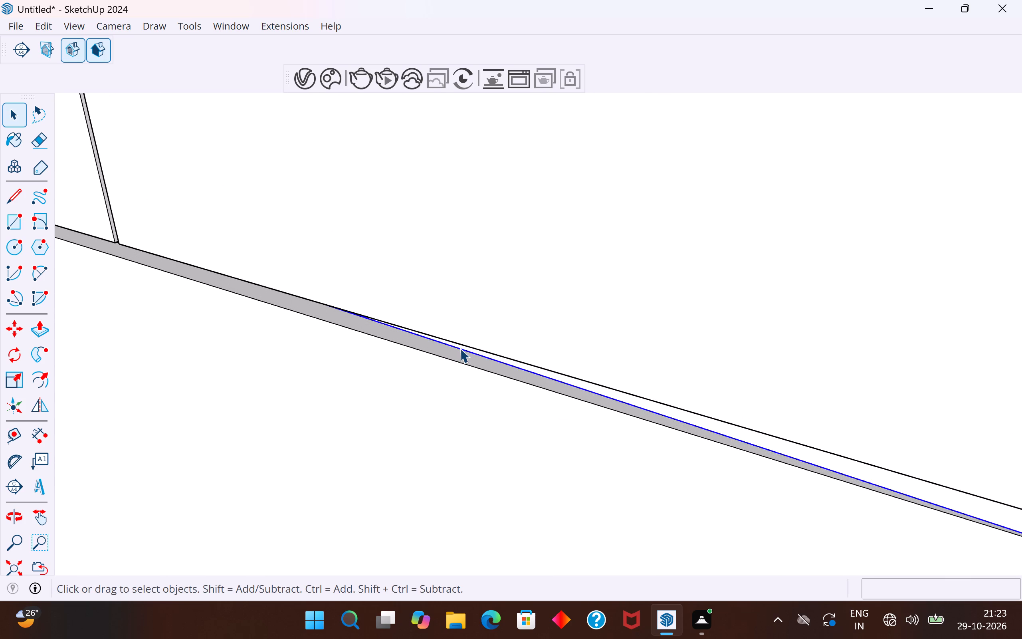
key(Delete)
Draw a rectangle about 3' by 3/4" in the gap above the drawer front, ending at the wardrobe's desk-side edge.
scroll(554, 358, down, 16)
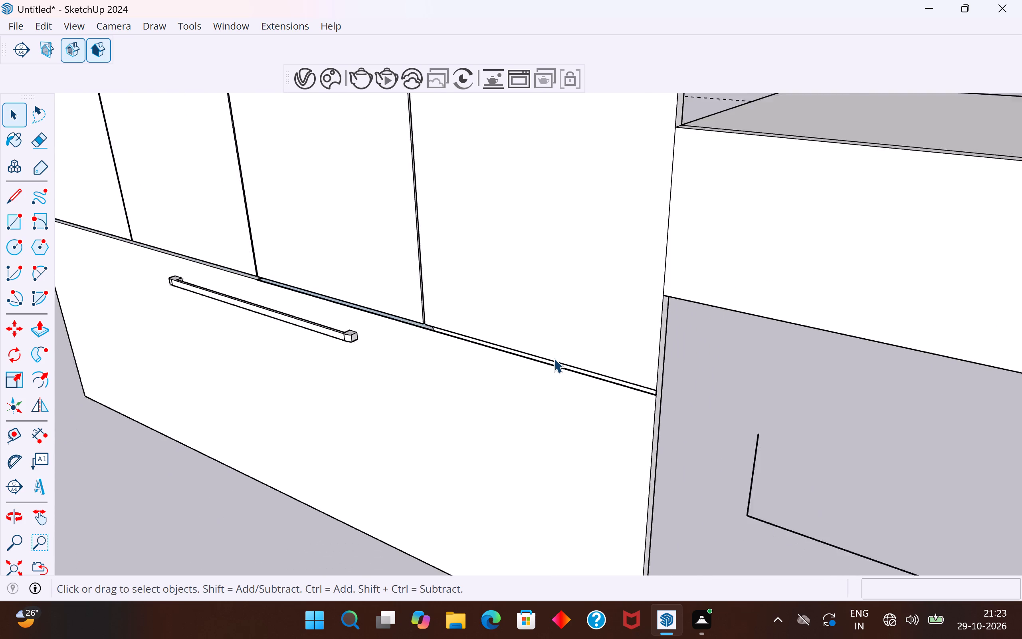
scroll(554, 358, down, 2)
scroll(268, 300, up, 18)
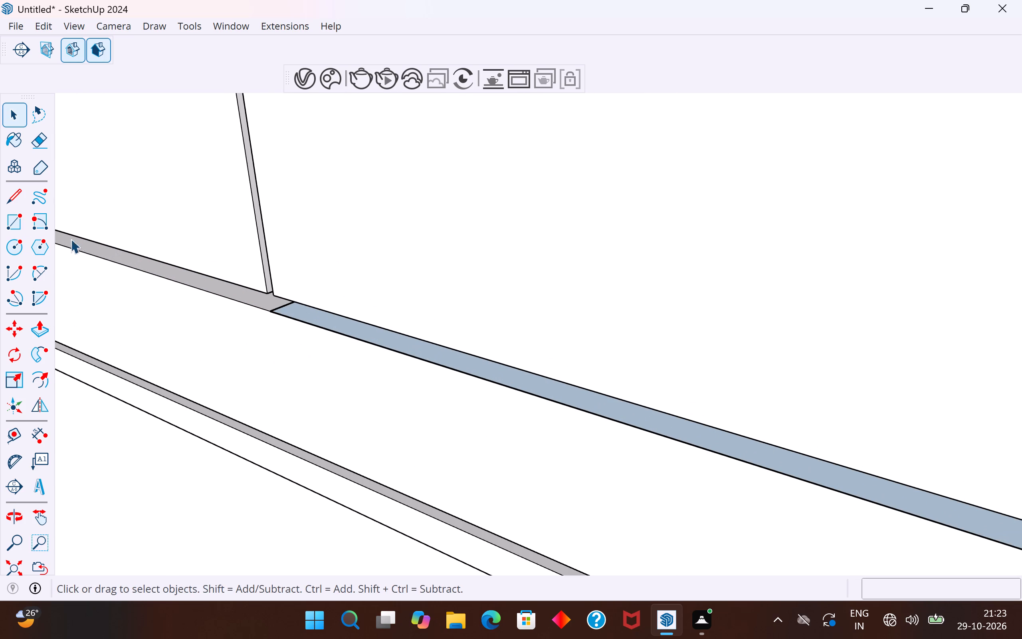
click(16, 222)
scroll(271, 325, up, 8)
middle_drag(286, 315, 314, 257)
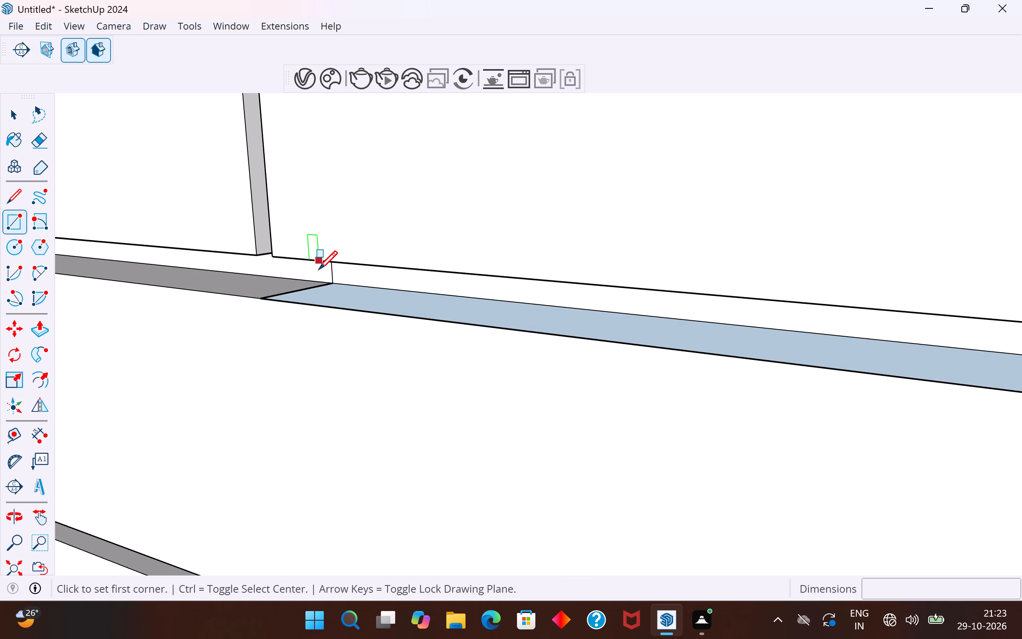
click(325, 280)
scroll(325, 280, down, 19)
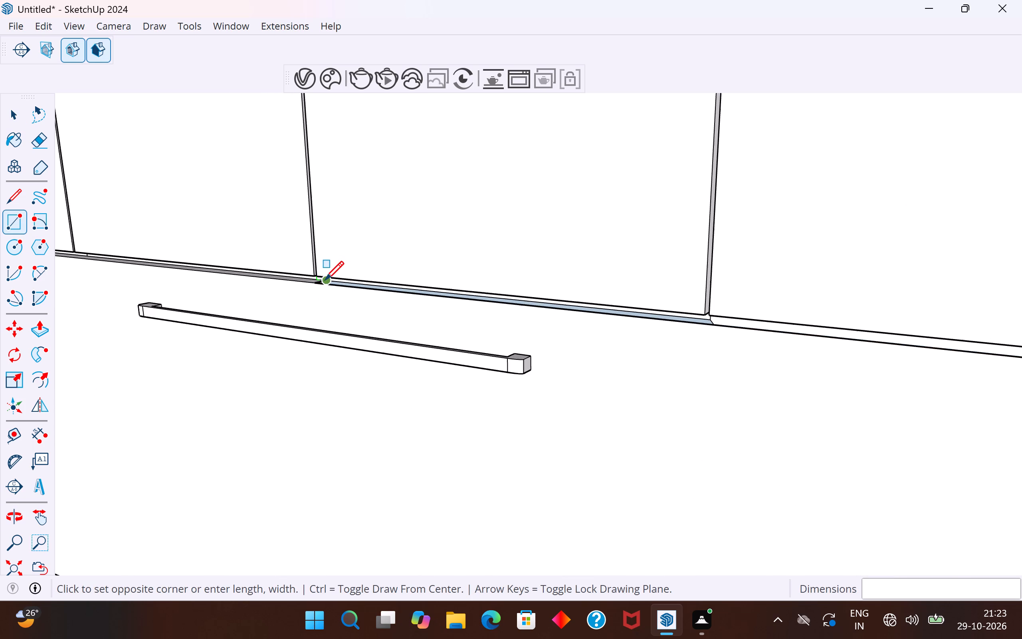
scroll(325, 280, down, 10)
middle_drag(353, 292, 390, 399)
scroll(654, 372, up, 3)
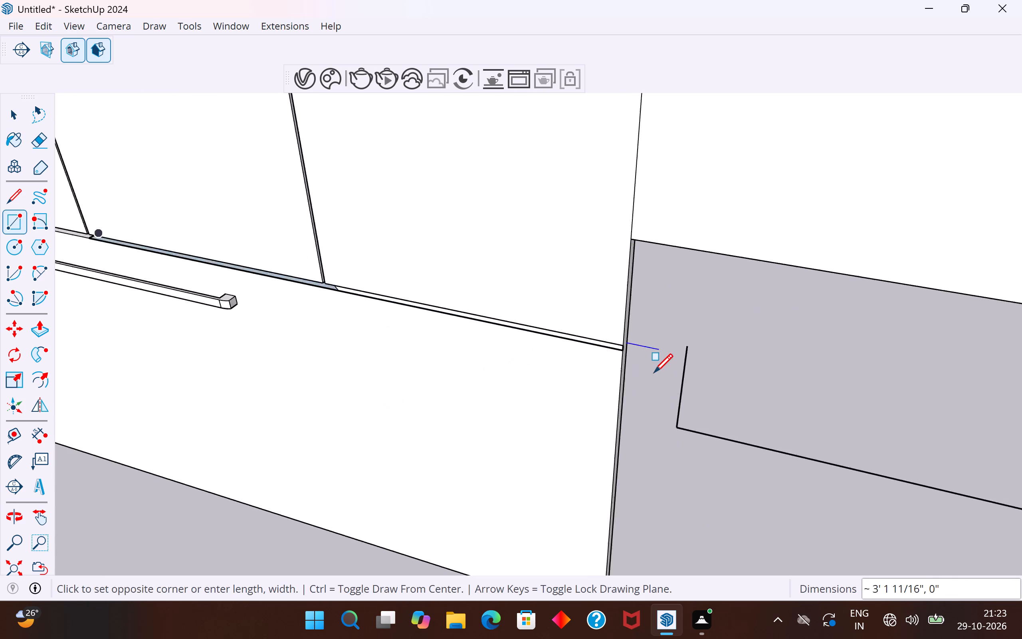
scroll(654, 372, up, 7)
scroll(591, 377, down, 6)
scroll(558, 353, up, 3)
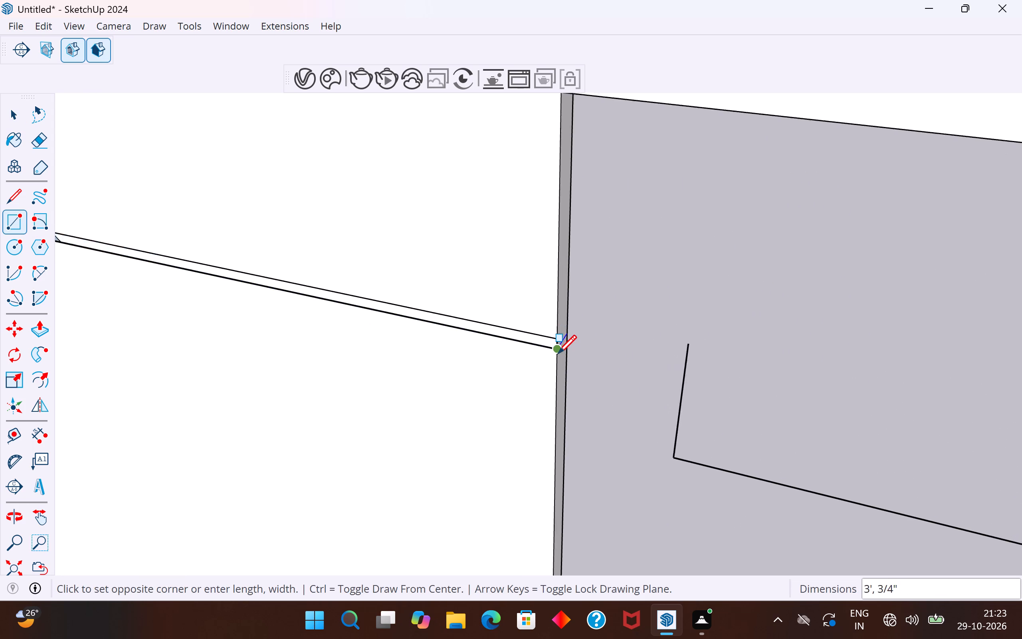
scroll(558, 353, up, 6)
middle_drag(562, 332, 708, 236)
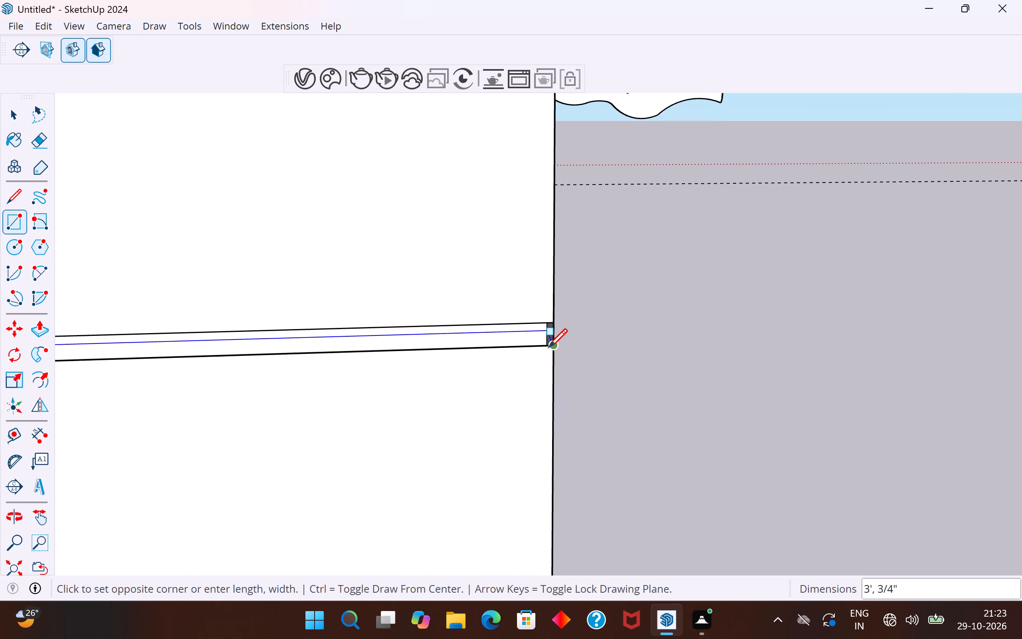
click(551, 345)
Draw a rectangle about 1' 5 13/16" by 3/4" in the gap beneath the door nearest the desk, from the wardrobe's edge to the door joint.
middle_drag(568, 339, 766, 171)
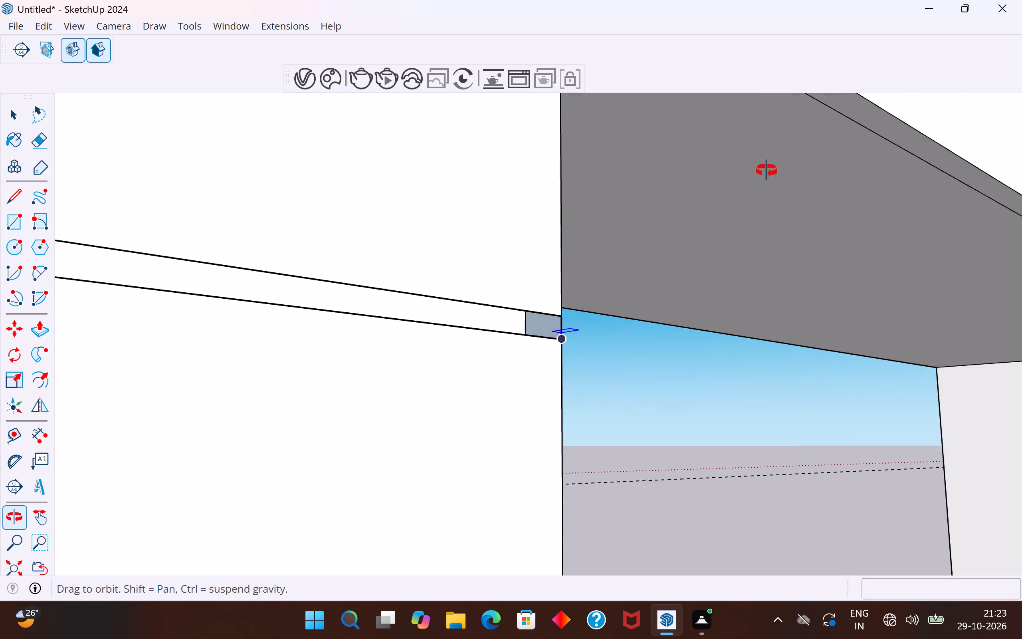
middle_drag(766, 171, 777, 135)
click(565, 318)
scroll(565, 318, down, 8)
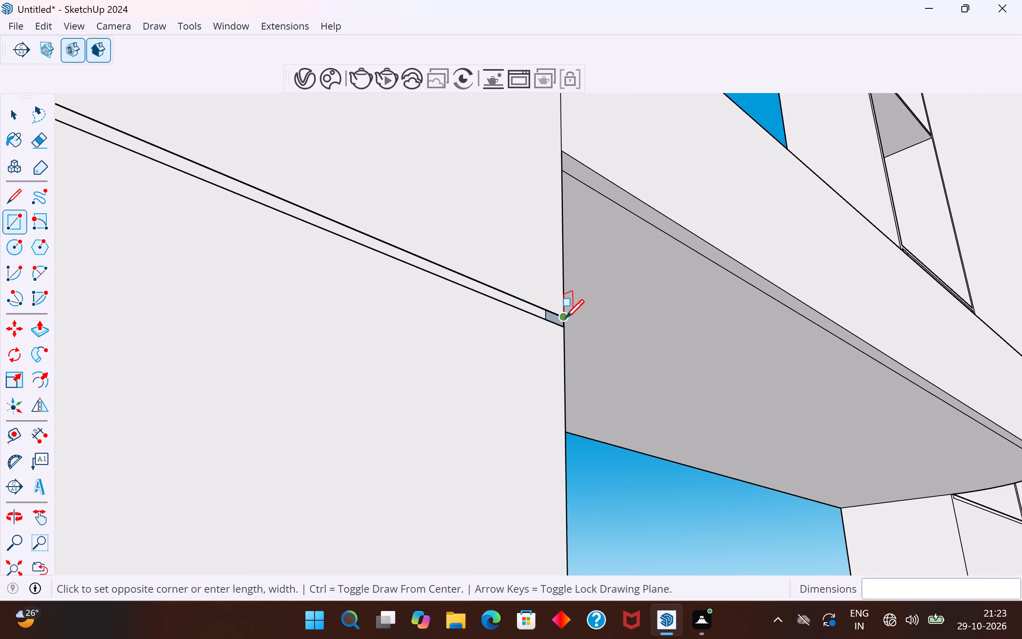
scroll(565, 318, down, 9)
middle_drag(565, 318, 564, 363)
scroll(464, 358, up, 10)
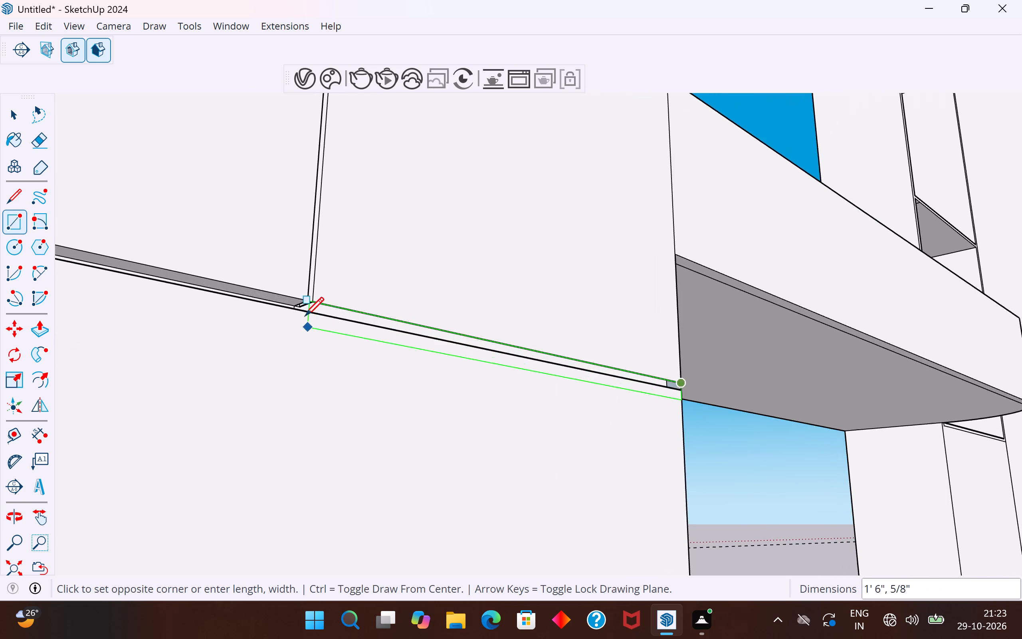
scroll(305, 316, up, 13)
click(295, 293)
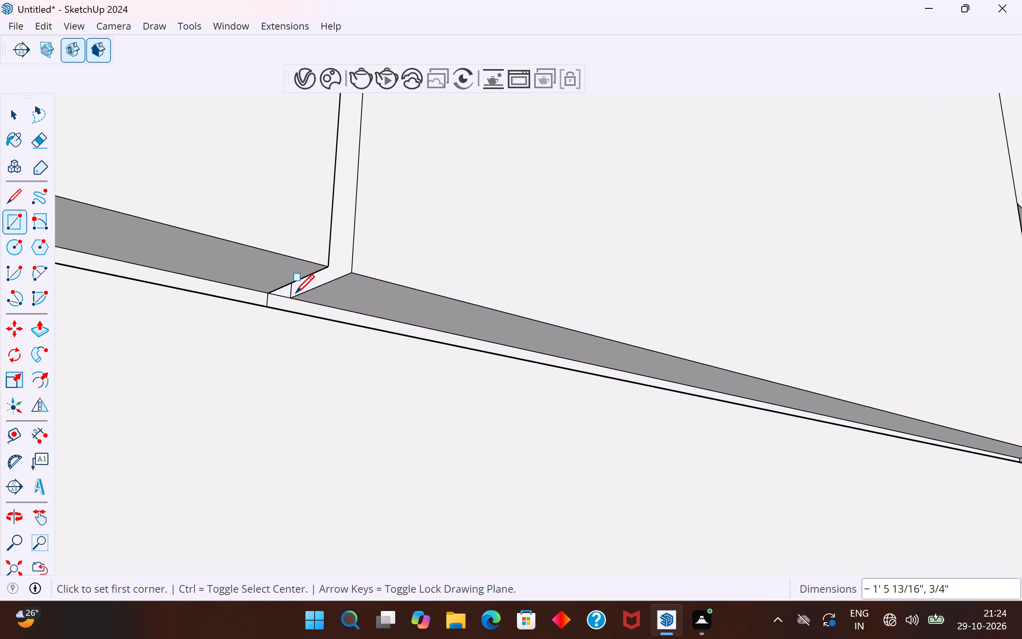
Delete the small leftover face and short vertical edge closing the desk-side end of the gap above the drawer front.
click(19, 116)
scroll(369, 357, down, 11)
middle_drag(547, 368, 434, 429)
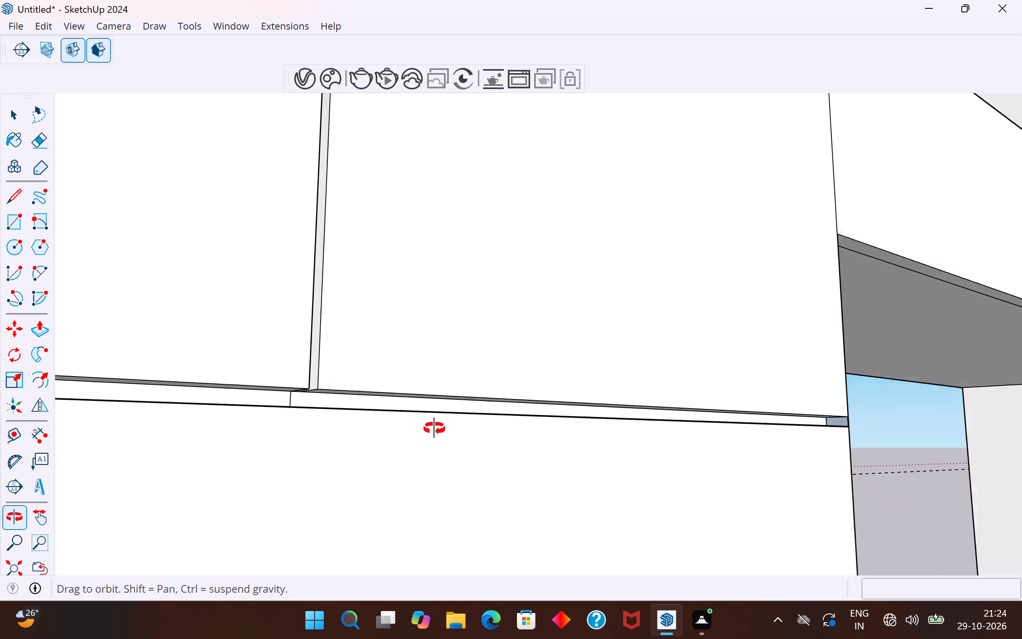
middle_drag(434, 429, 277, 430)
scroll(317, 406, down, 6)
middle_drag(610, 400, 465, 413)
middle_drag(633, 443, 587, 427)
scroll(594, 424, up, 8)
click(604, 421)
key(Delete)
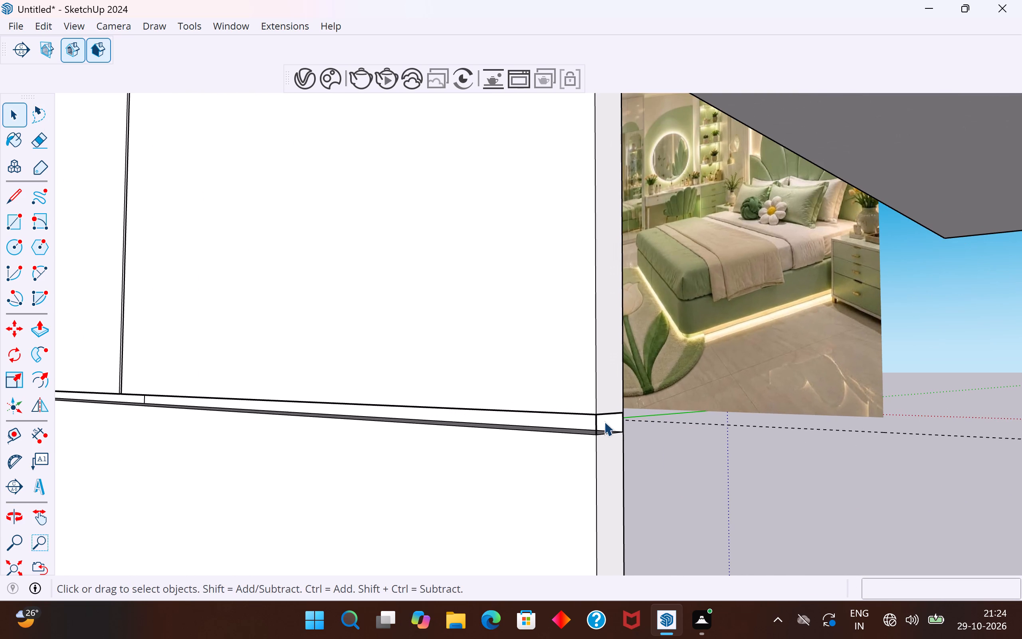
click(595, 423)
key(Delete)
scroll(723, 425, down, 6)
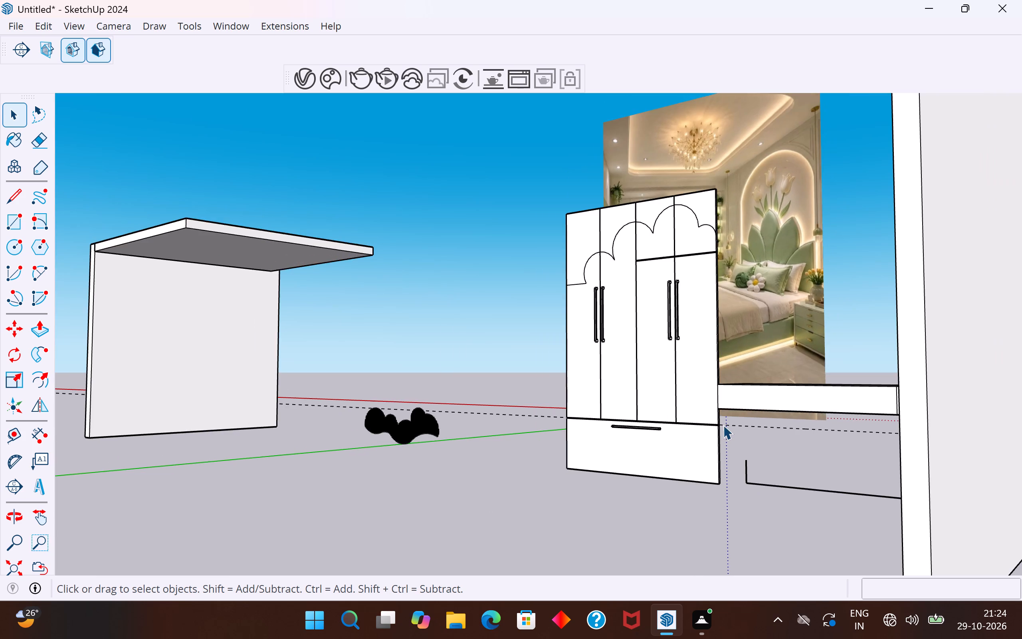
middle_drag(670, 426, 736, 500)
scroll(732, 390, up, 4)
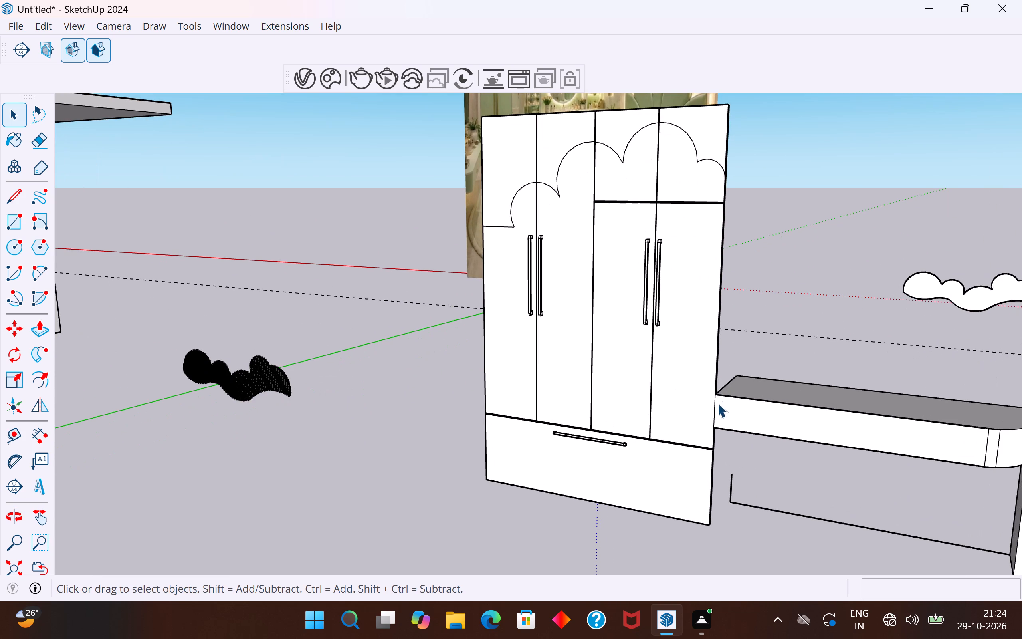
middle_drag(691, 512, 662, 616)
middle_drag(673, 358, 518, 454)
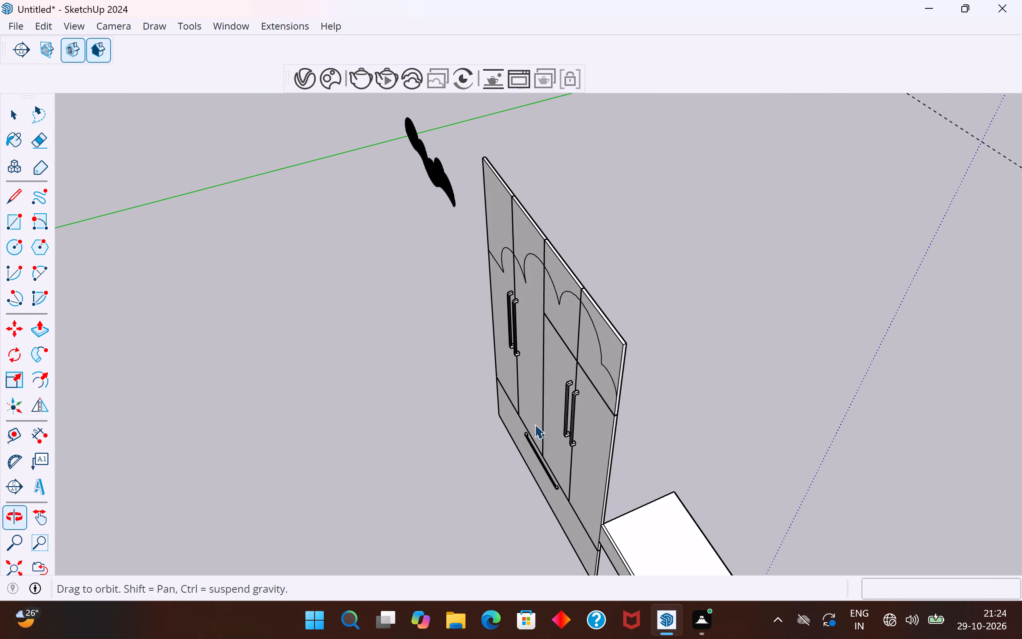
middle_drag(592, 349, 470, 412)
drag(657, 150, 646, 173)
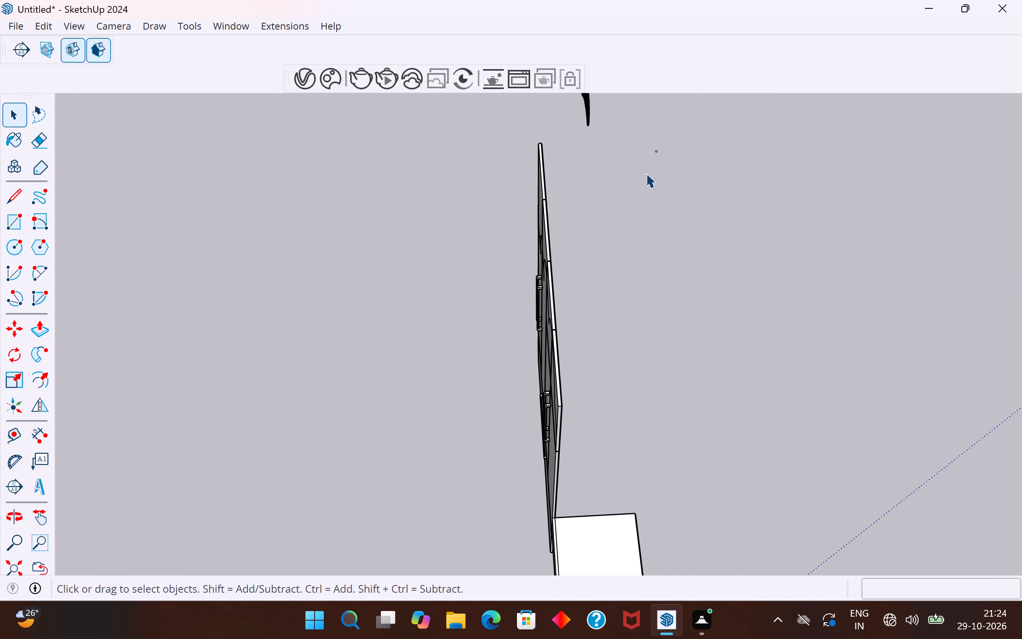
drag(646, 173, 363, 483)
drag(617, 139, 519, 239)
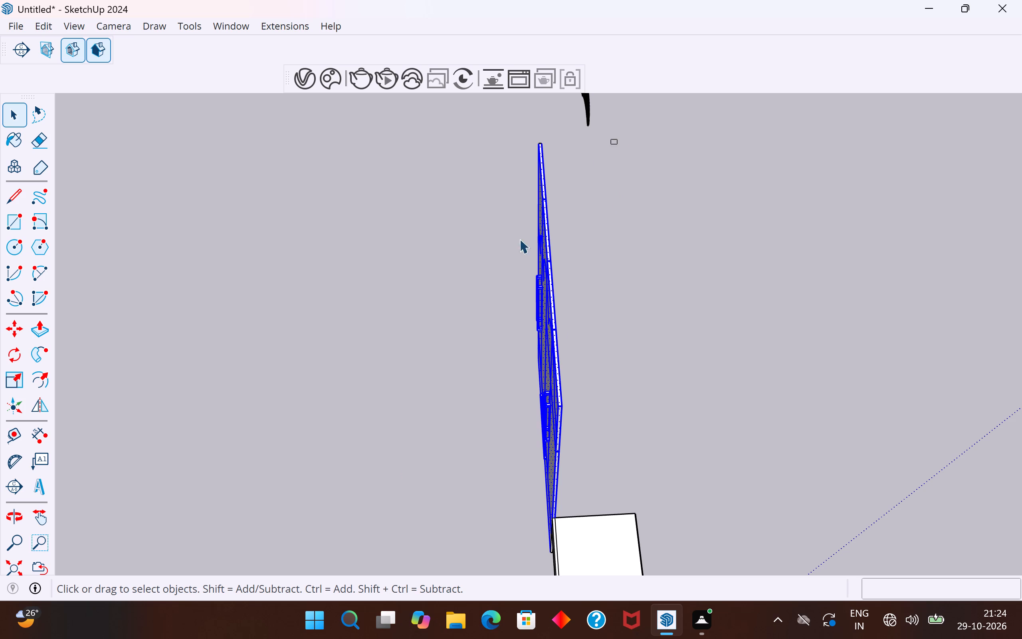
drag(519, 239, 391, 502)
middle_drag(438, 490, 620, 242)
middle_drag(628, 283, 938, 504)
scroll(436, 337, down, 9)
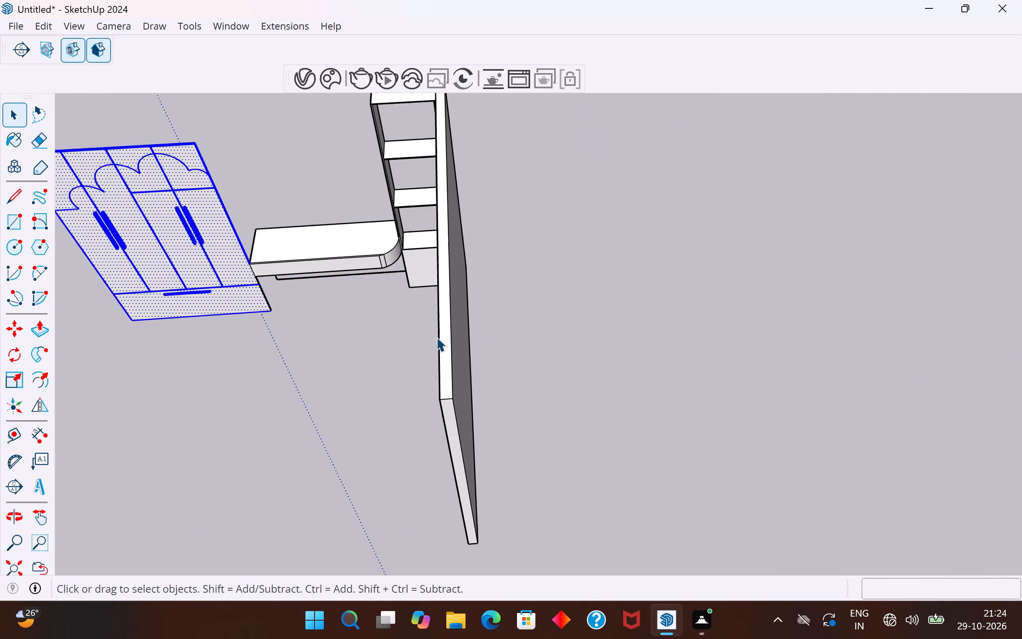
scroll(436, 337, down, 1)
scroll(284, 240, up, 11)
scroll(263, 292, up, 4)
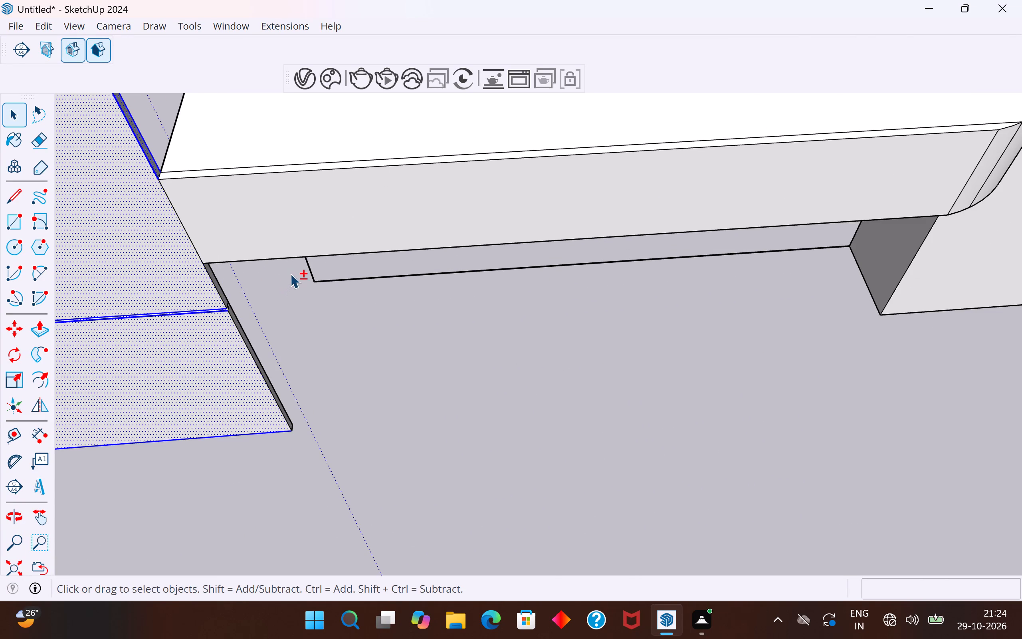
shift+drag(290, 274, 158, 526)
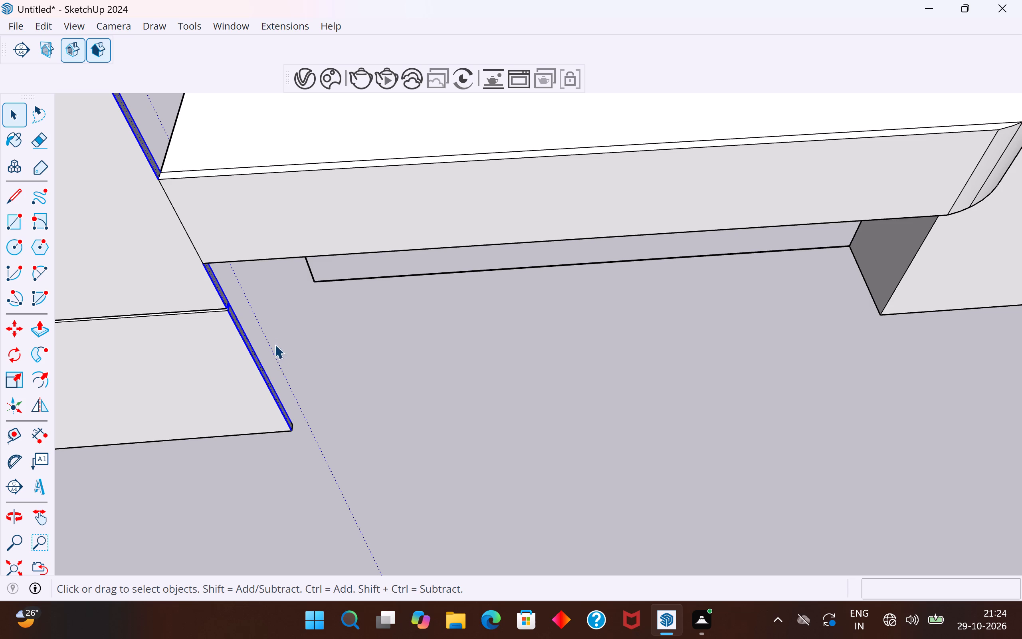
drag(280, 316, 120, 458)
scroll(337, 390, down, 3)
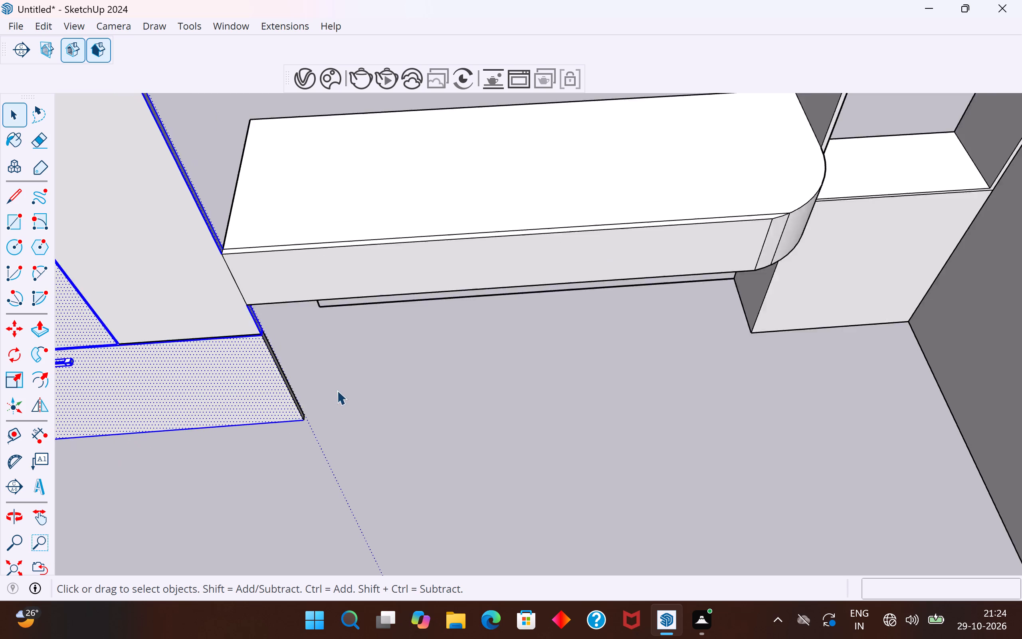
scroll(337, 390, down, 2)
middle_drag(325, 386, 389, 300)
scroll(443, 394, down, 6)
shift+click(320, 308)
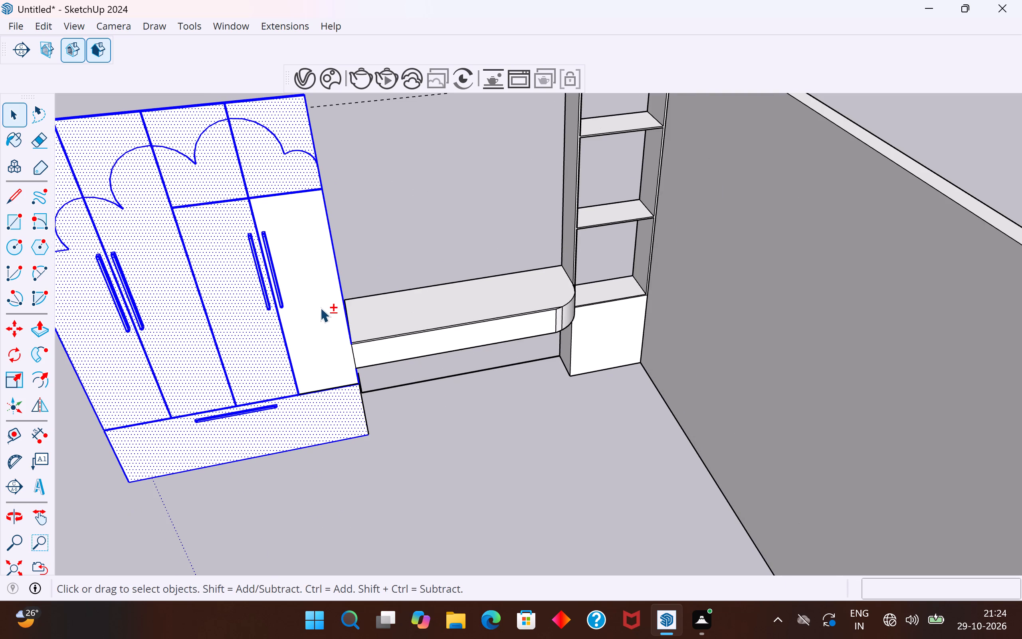
Delete the diagonal edge crossing the back of the wardrobe's drawer section at its desk-side end.
scroll(538, 395, down, 1)
middle_drag(538, 395, 1021, 296)
middle_drag(514, 437, 562, 437)
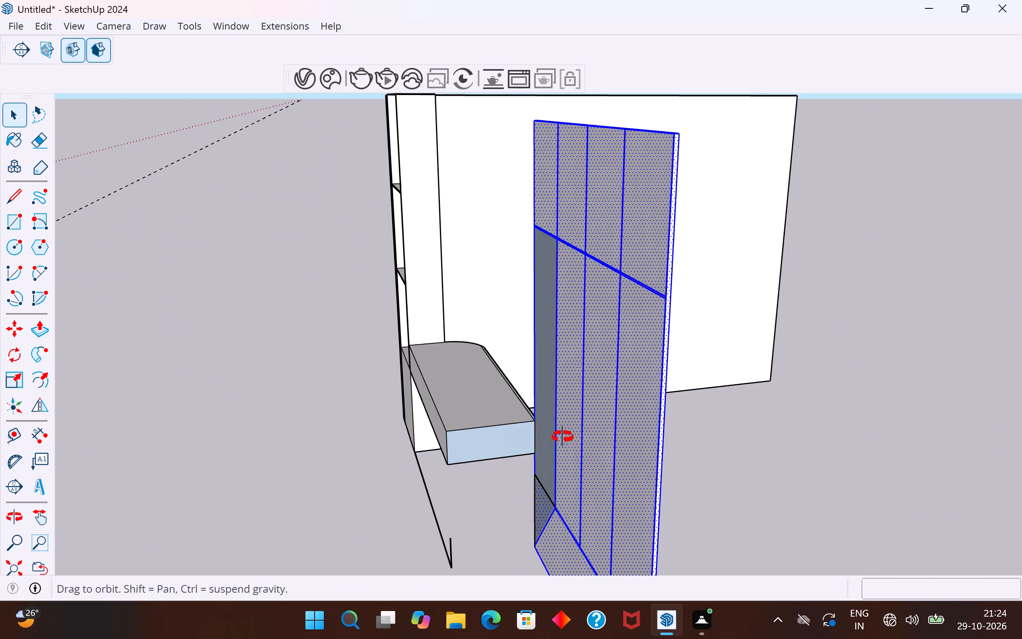
middle_drag(562, 437, 816, 435)
scroll(604, 495, up, 3)
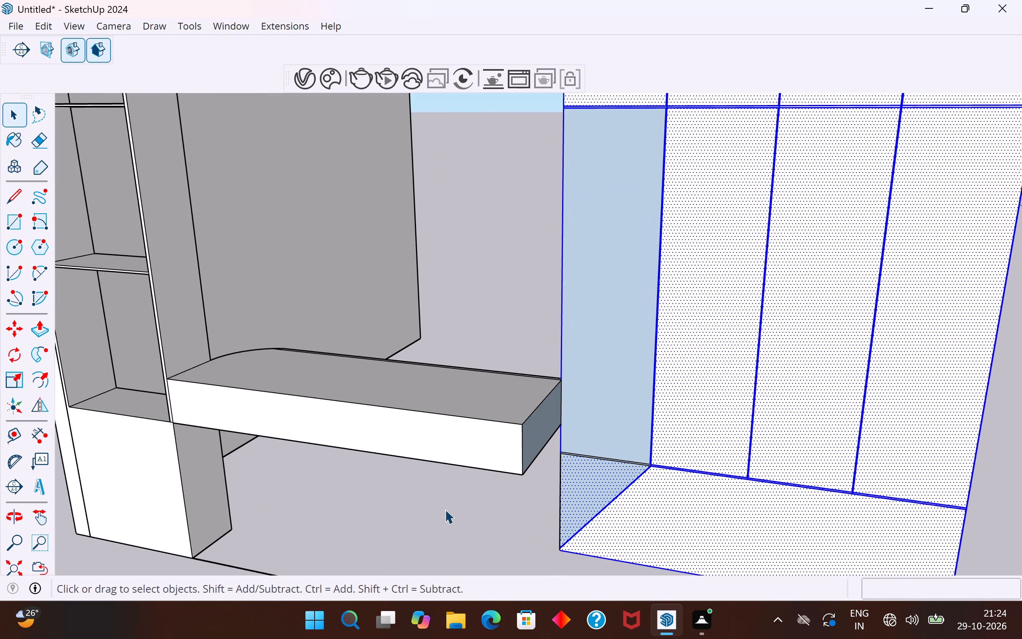
click(445, 509)
click(604, 506)
key(Delete)
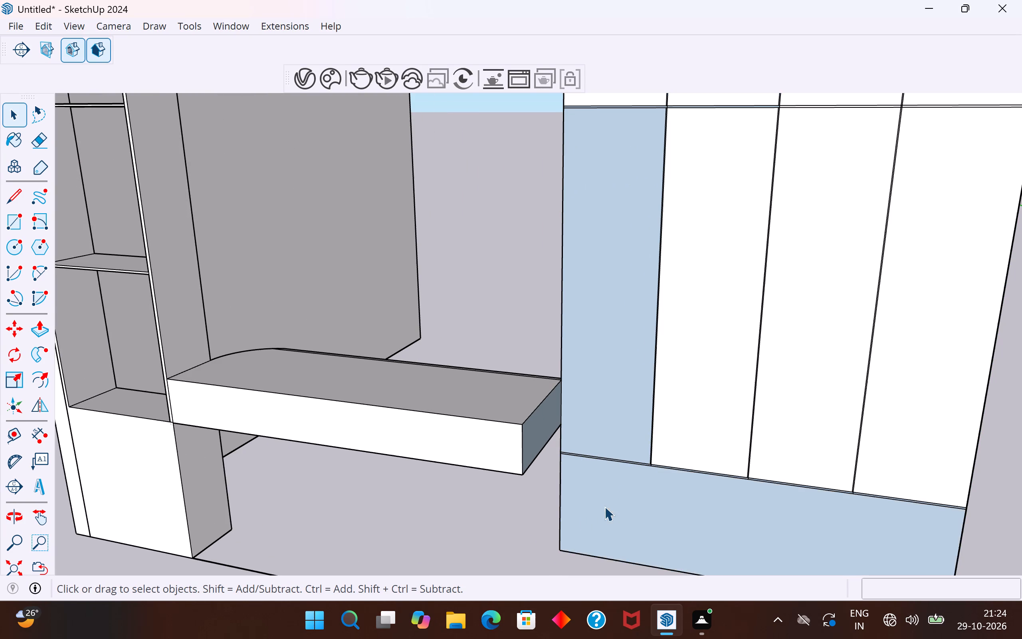
Draw a rectangle about 6' by 1' 9 3/4" over the back of the wardrobe's drawer section, corner to corner.
scroll(634, 482, down, 6)
middle_drag(679, 414, 774, 445)
scroll(770, 472, up, 3)
middle_drag(705, 447, 671, 382)
scroll(673, 389, up, 1)
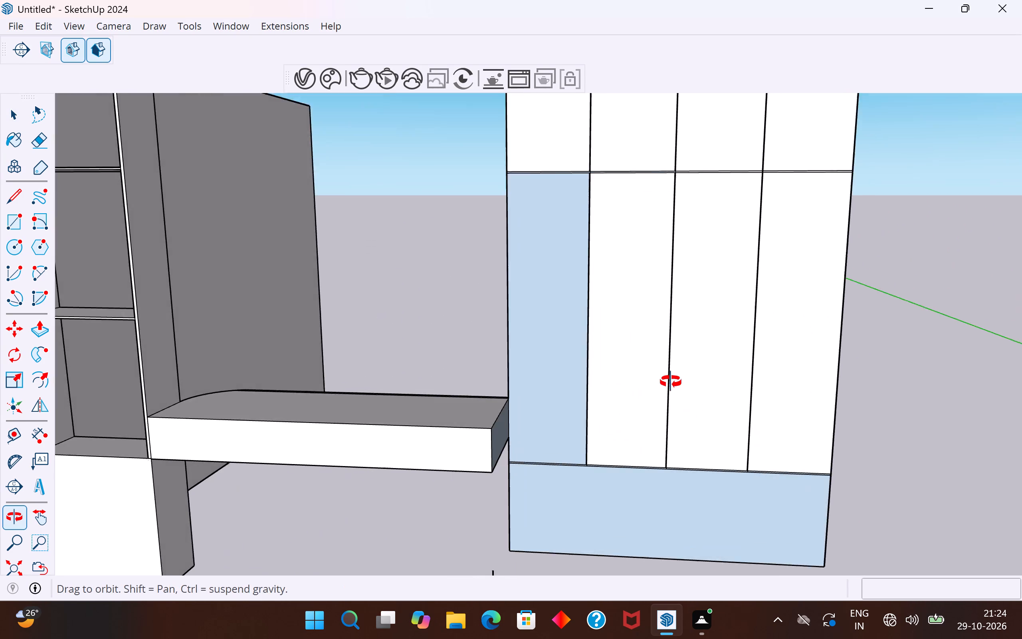
middle_drag(671, 382, 662, 361)
scroll(683, 290, down, 5)
scroll(654, 356, up, 4)
scroll(561, 438, up, 3)
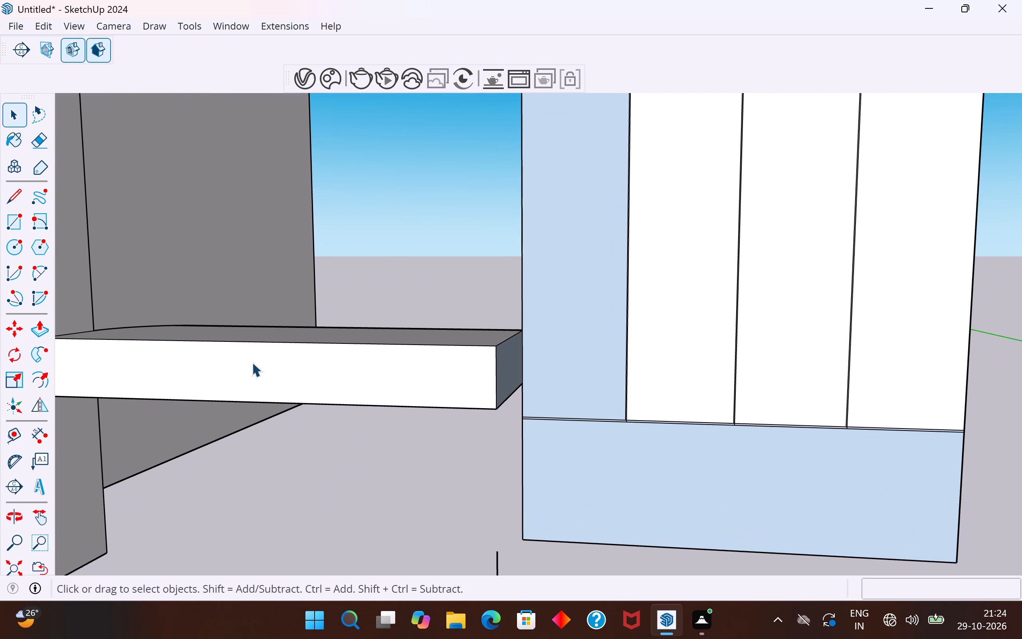
click(11, 228)
scroll(440, 347, down, 5)
scroll(774, 498, up, 1)
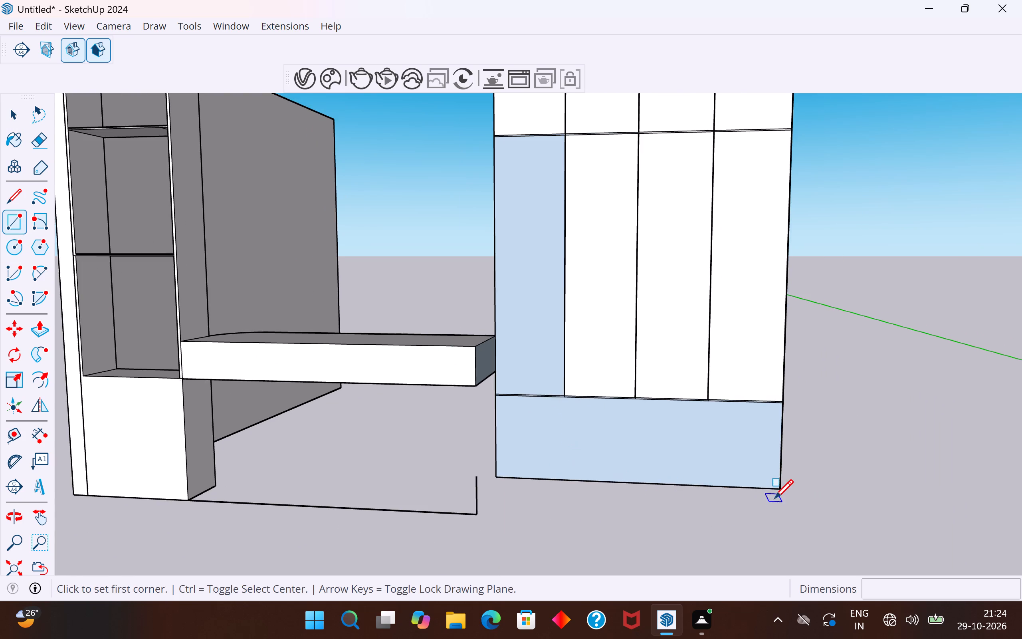
scroll(774, 498, up, 2)
click(784, 484)
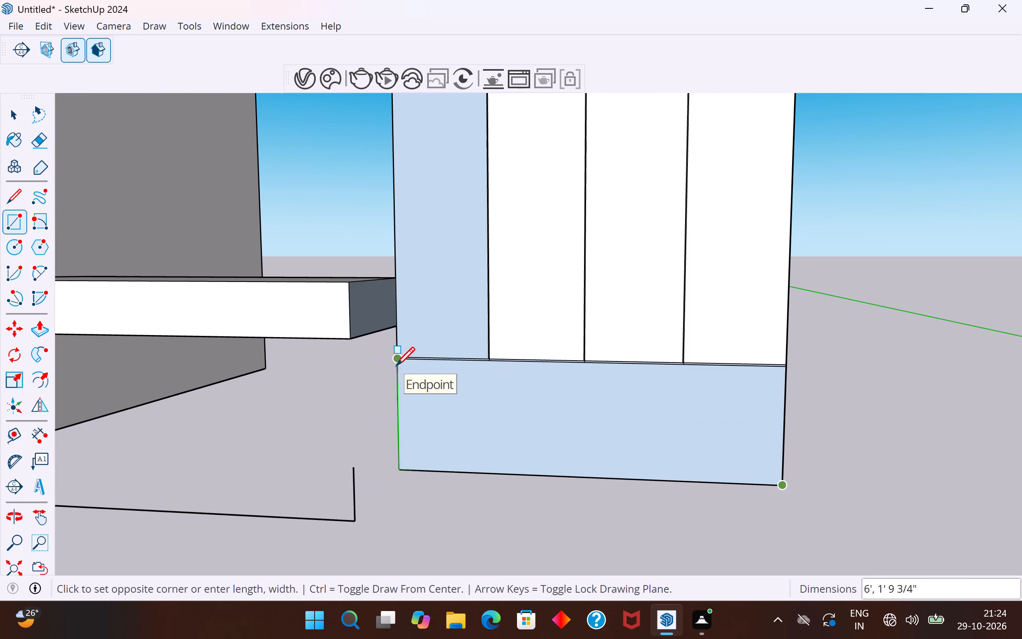
click(396, 365)
click(21, 117)
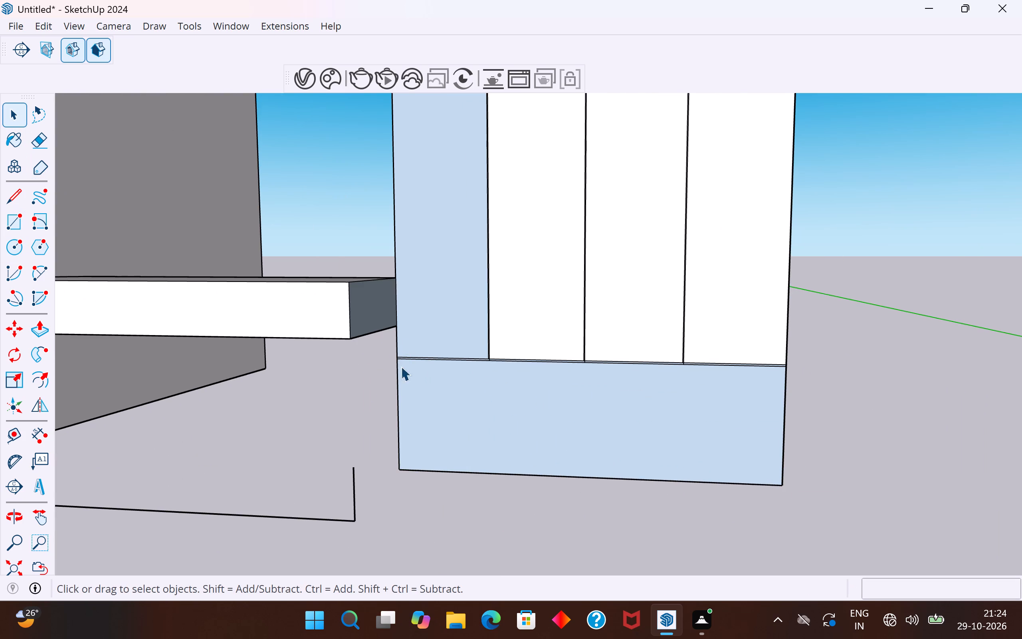
Reverse the back face of the wardrobe's drawer section.
right_click(458, 389)
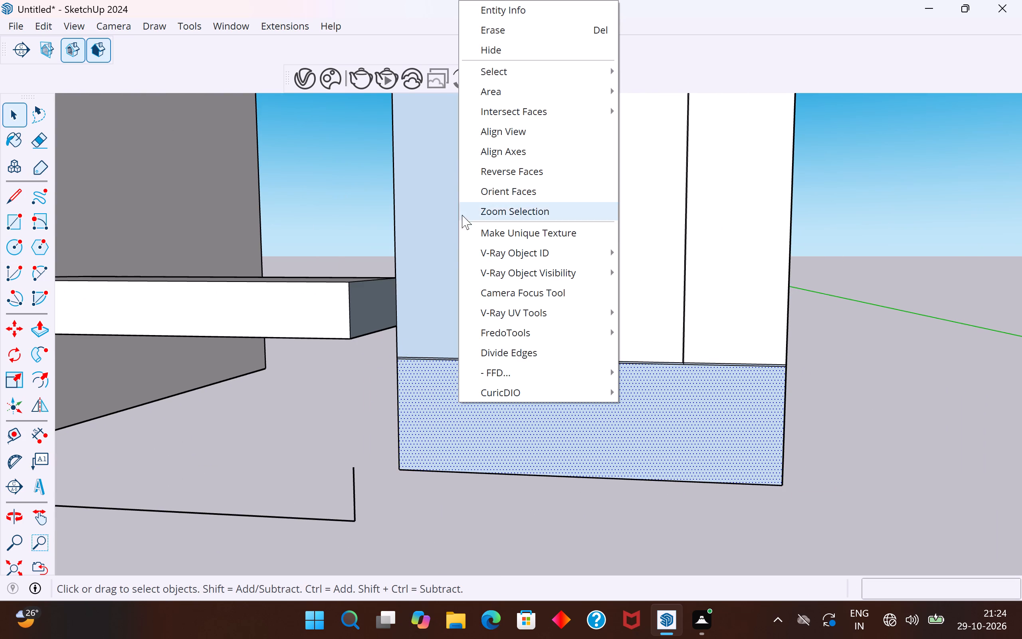
click(511, 170)
middle_drag(524, 431, 687, 541)
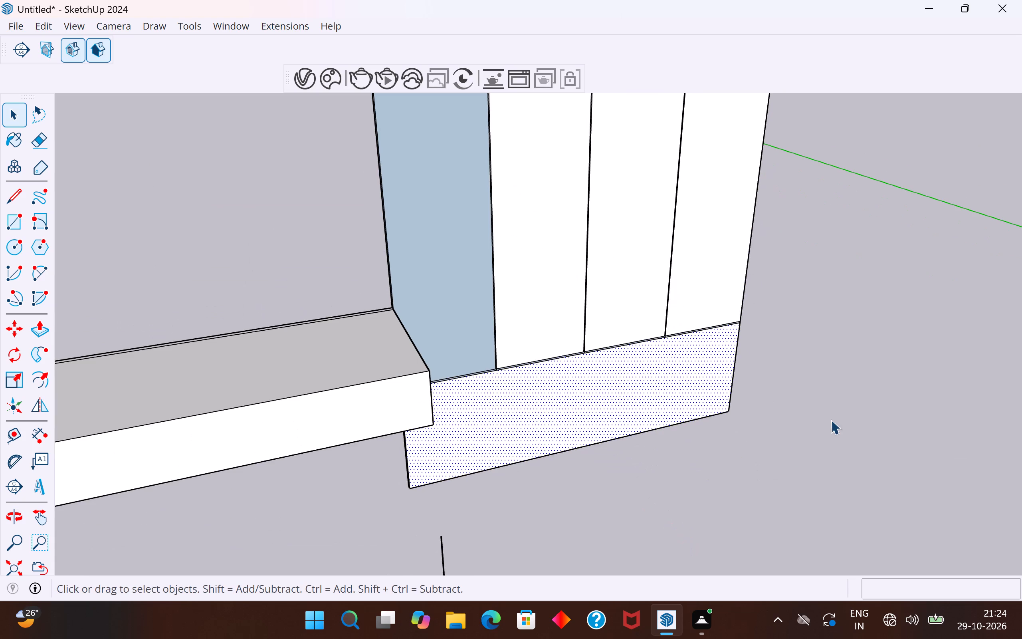
click(831, 420)
Reverse the wardrobe's blue-shaded back face behind the tall door nearest the desk.
scroll(598, 335, up, 4)
middle_drag(584, 379, 519, 436)
scroll(341, 372, up, 4)
scroll(375, 465, down, 8)
scroll(355, 377, down, 5)
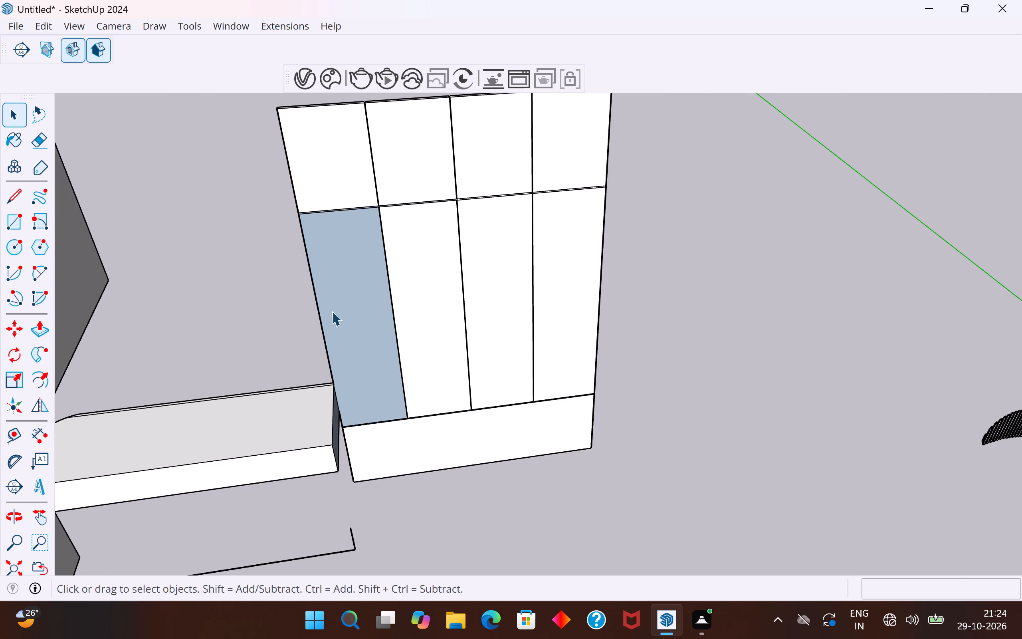
click(362, 282)
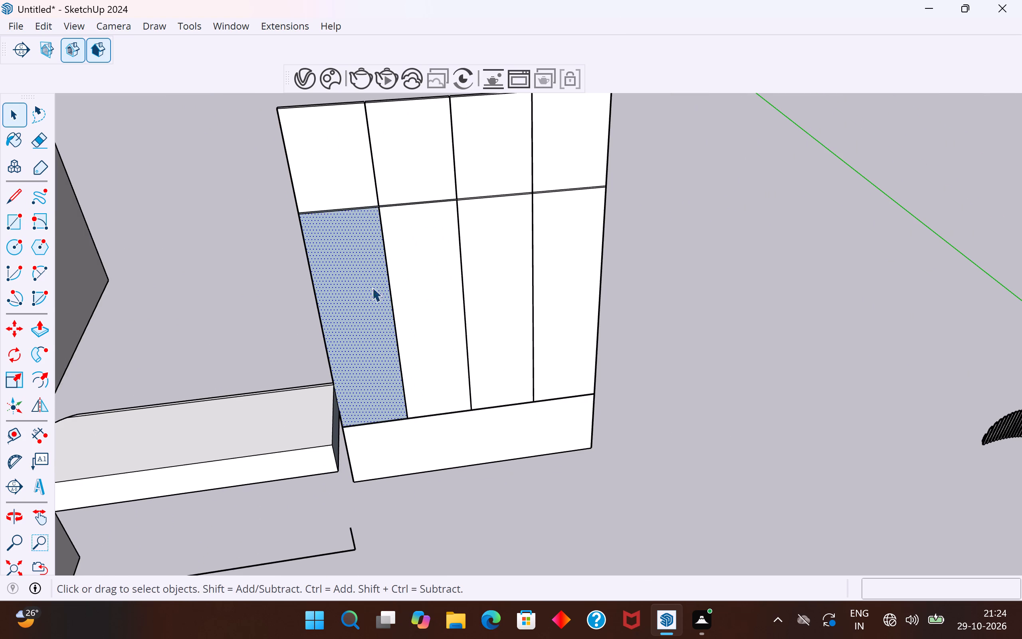
middle_drag(376, 288, 692, 212)
right_click(409, 319)
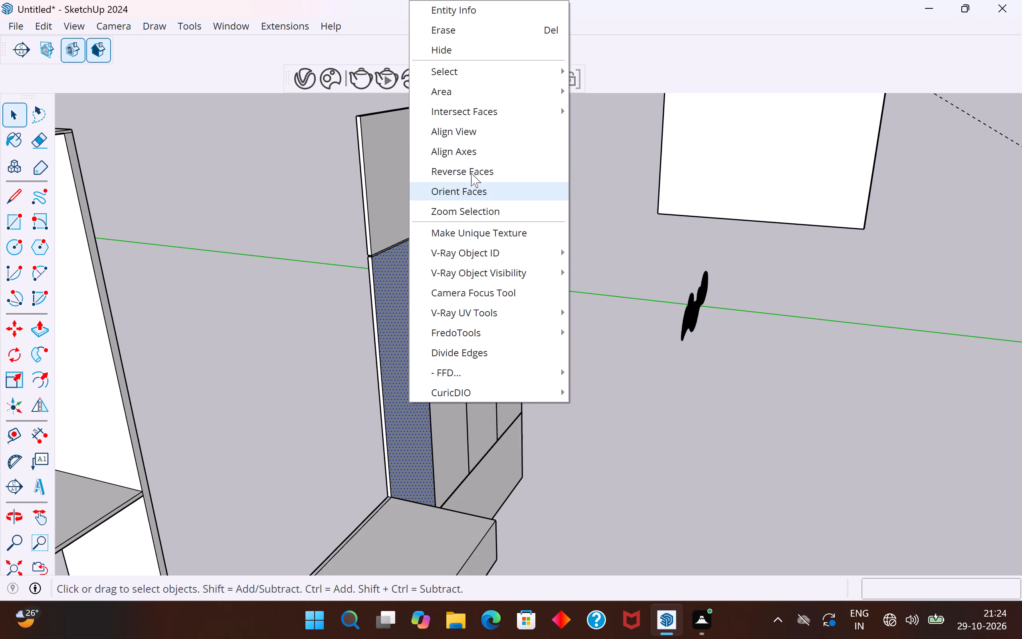
click(485, 170)
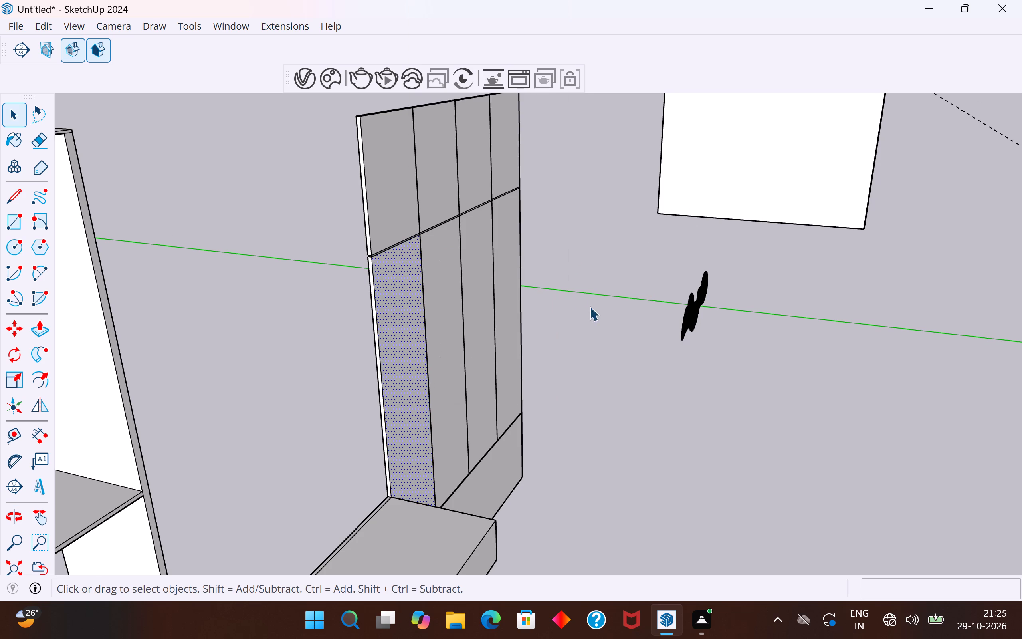
middle_drag(611, 375, 294, 347)
click(800, 442)
Copy the whole wardrobe, including its desk-side edges, and place the copy about 12' 1/4" from the original, away from the desk.
middle_drag(789, 343, 735, 394)
scroll(755, 369, down, 9)
drag(788, 206, 624, 440)
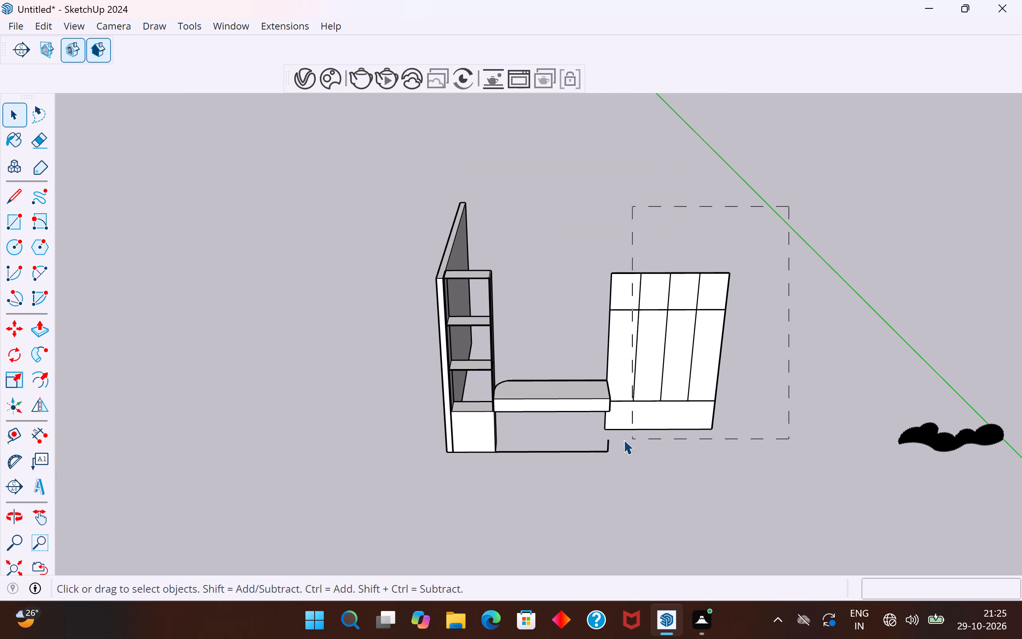
drag(624, 440, 621, 432)
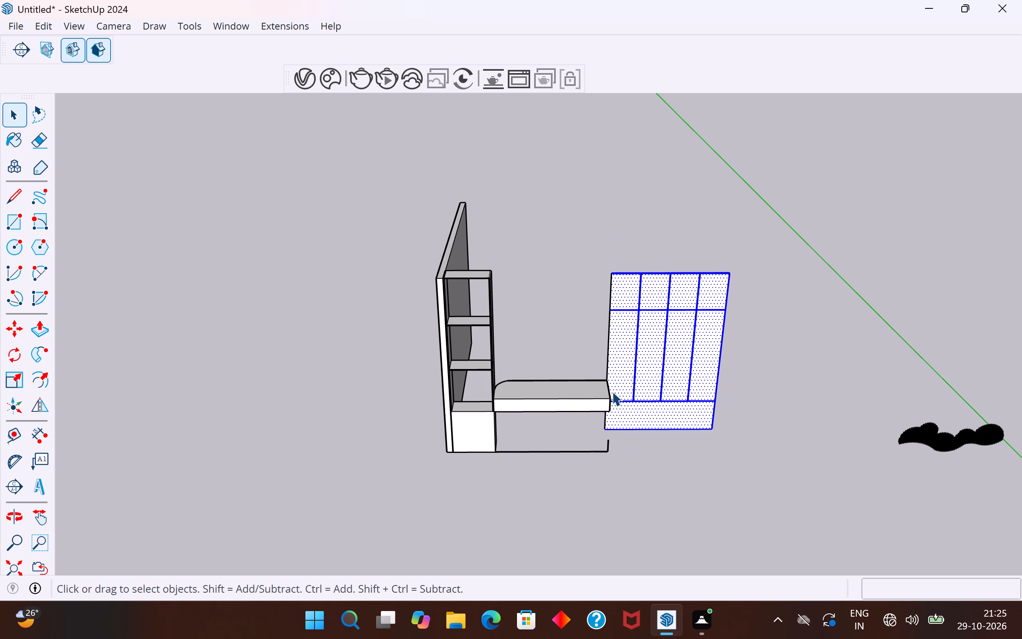
scroll(612, 389, up, 3)
ctrl+drag(640, 202, 615, 300)
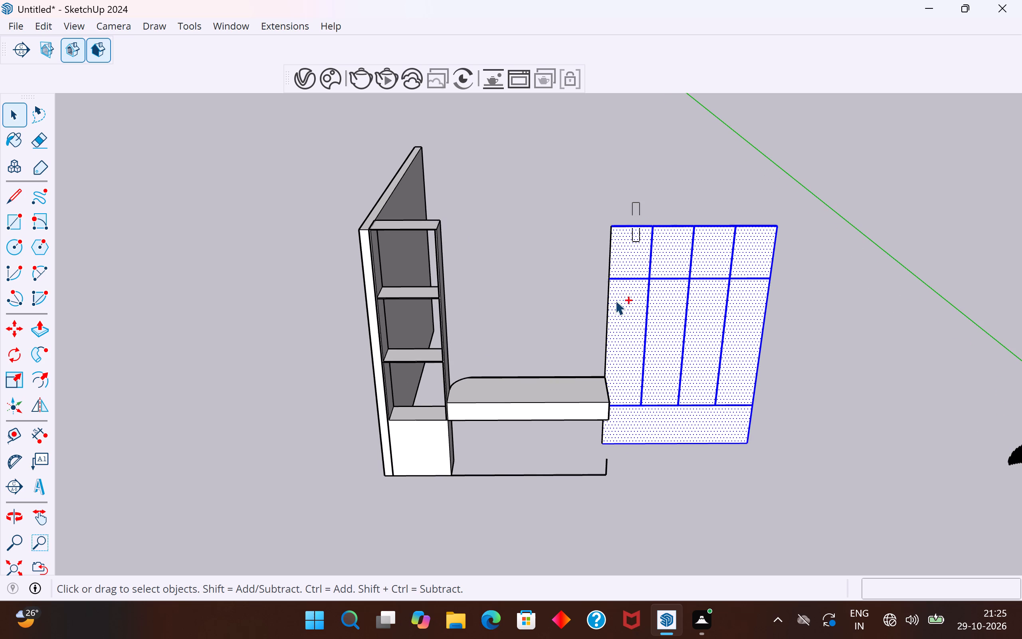
ctrl+drag(615, 300, 583, 355)
ctrl+middle_drag(643, 439, 649, 365)
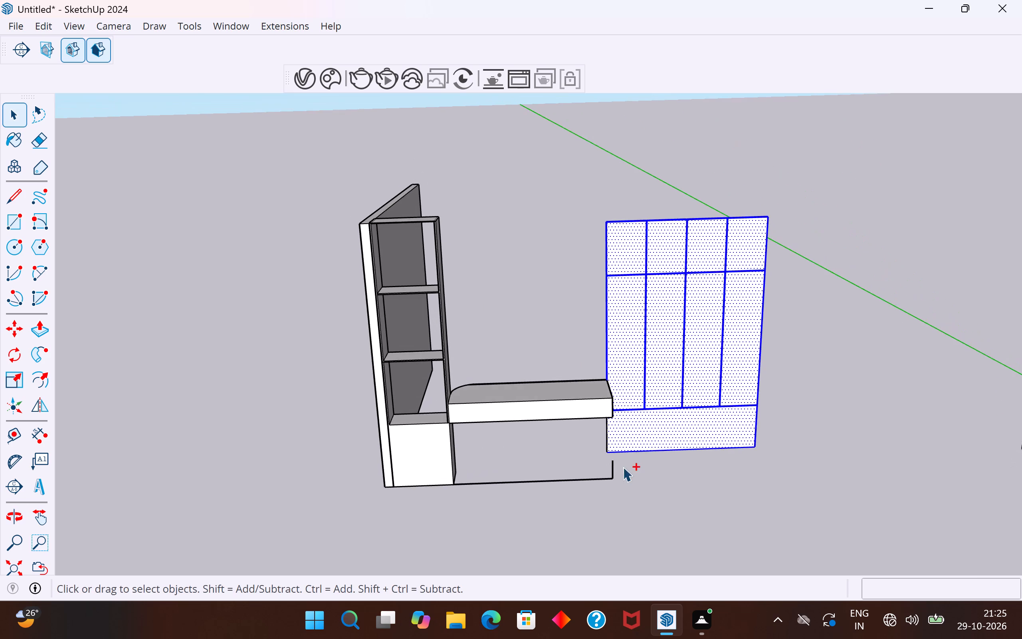
ctrl+scroll(626, 448, up, 4)
ctrl+drag(573, 426, 623, 460)
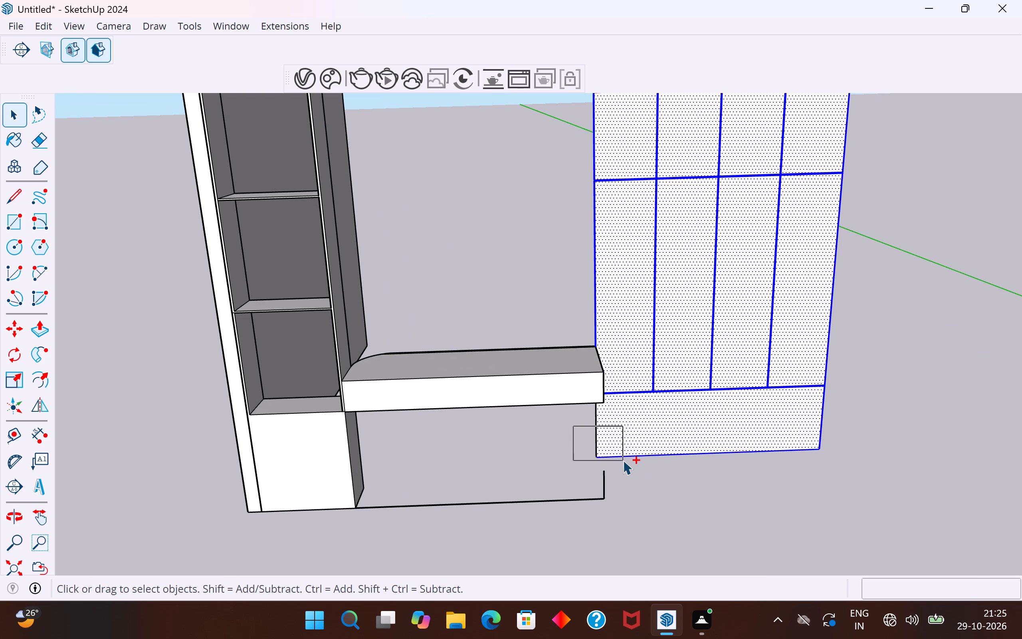
ctrl+drag(613, 423, 575, 457)
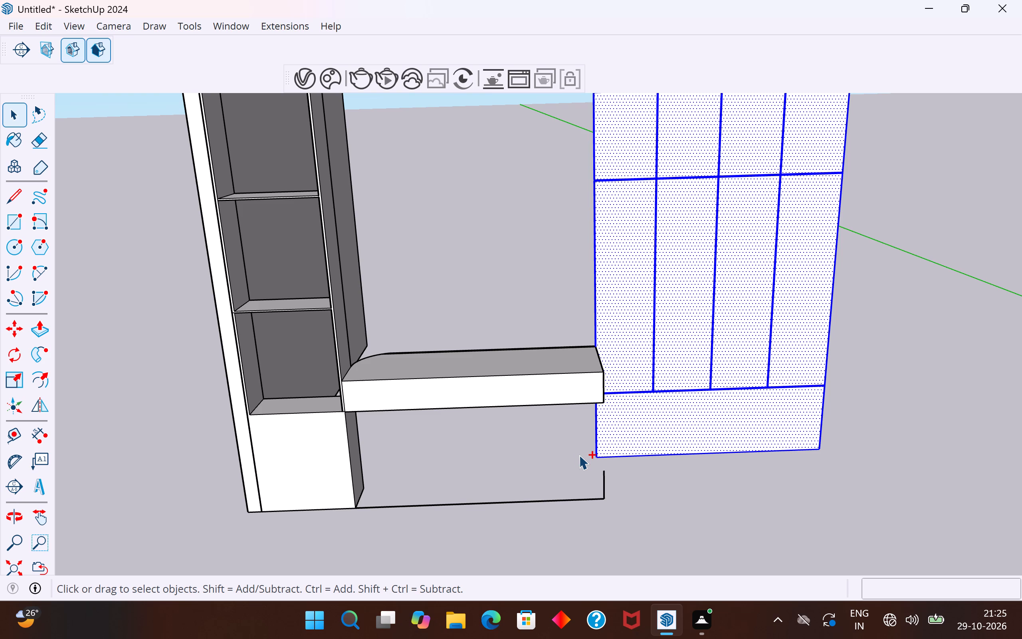
key(m)
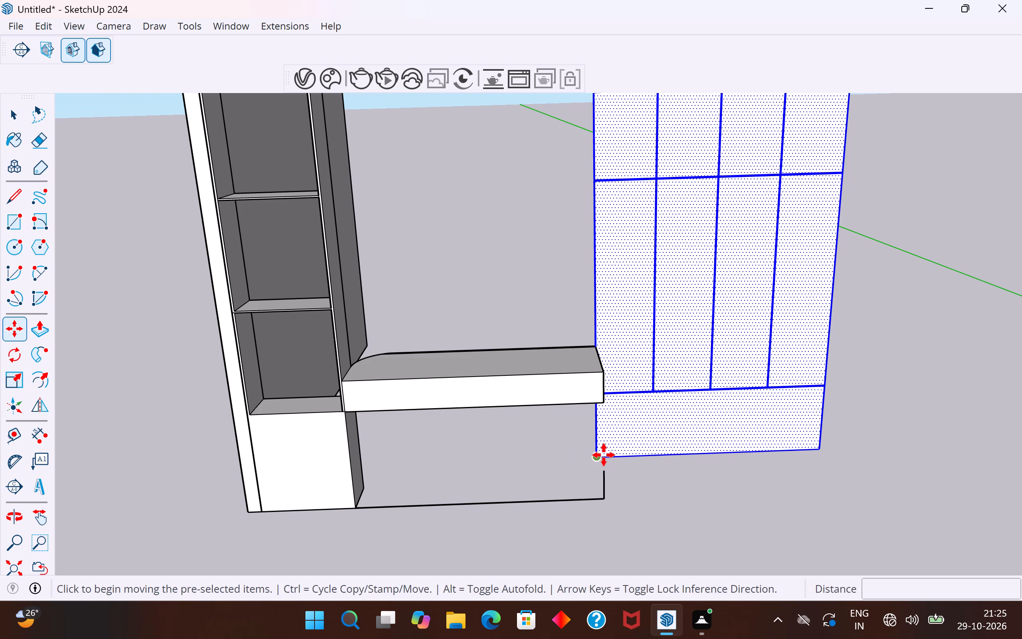
ctrl+click(604, 455)
scroll(854, 375, down, 6)
middle_drag(856, 357, 826, 594)
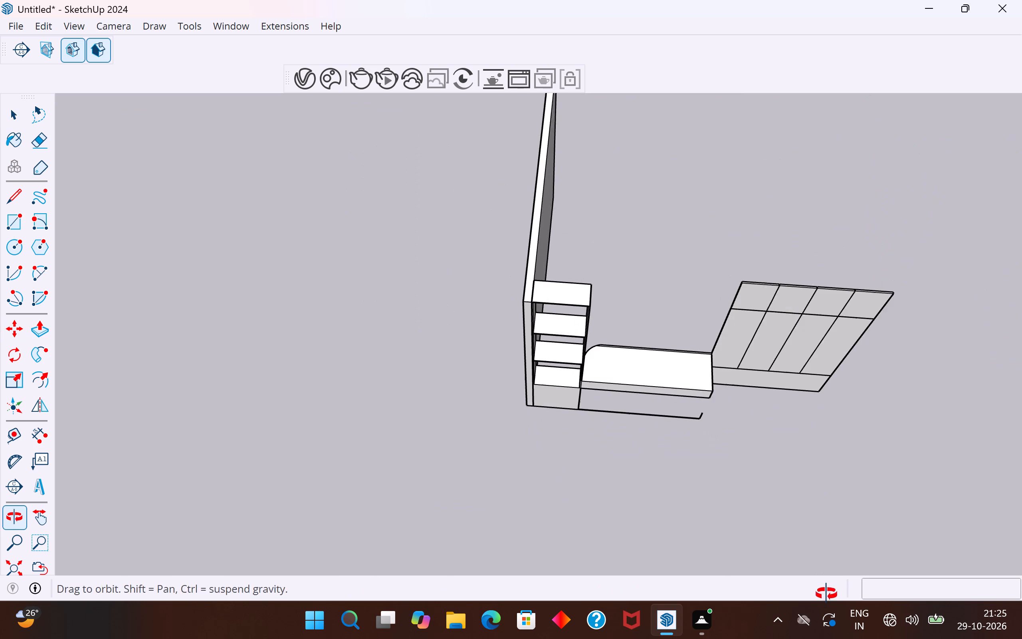
middle_drag(826, 594, 828, 587)
click(860, 268)
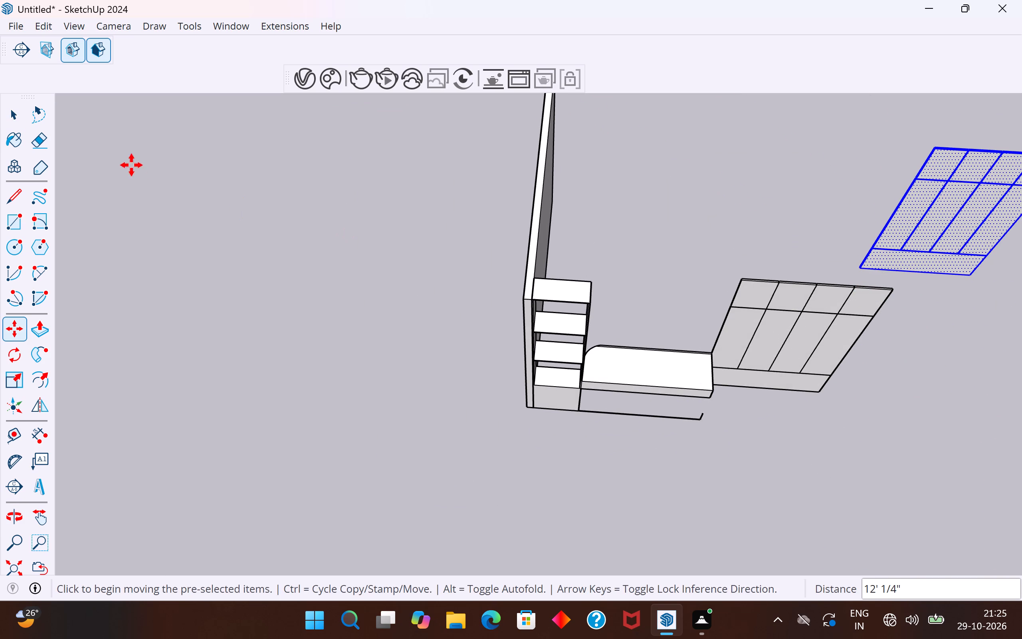
click(21, 105)
Examine the copied wardrobe from the front, alongside the original wardrobe, desk and reference image.
middle_drag(260, 321, 955, 352)
scroll(517, 369, down, 6)
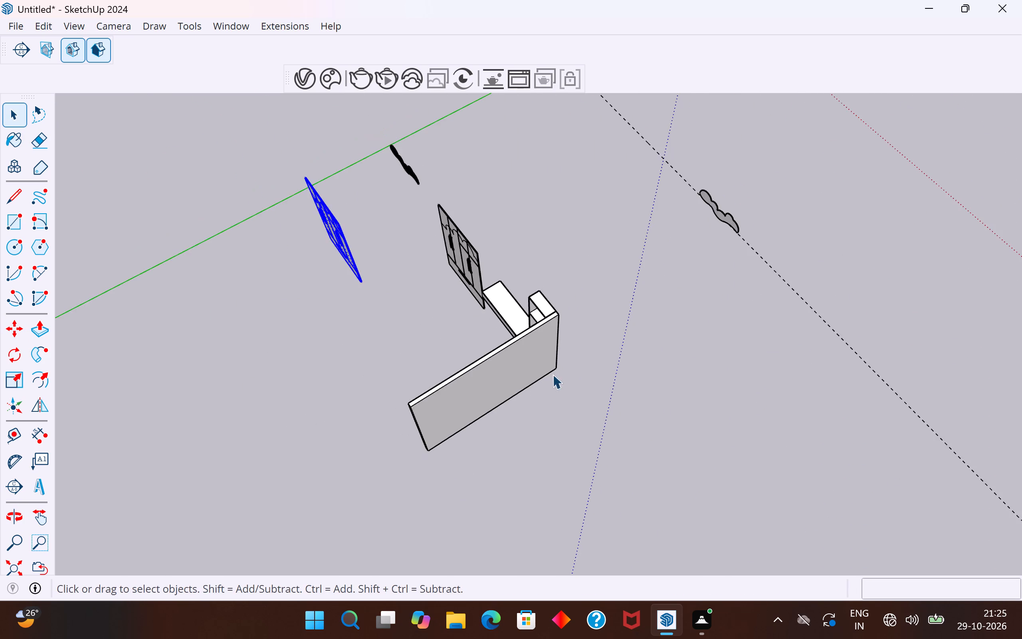
middle_drag(416, 351, 766, 186)
middle_drag(369, 357, 372, 277)
scroll(364, 378, up, 3)
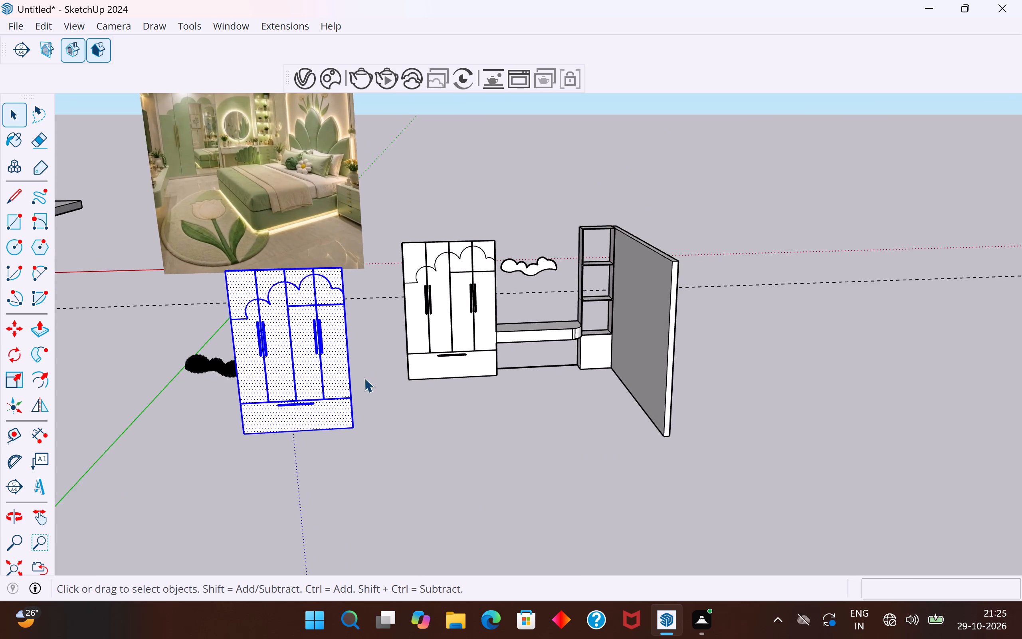
click(391, 443)
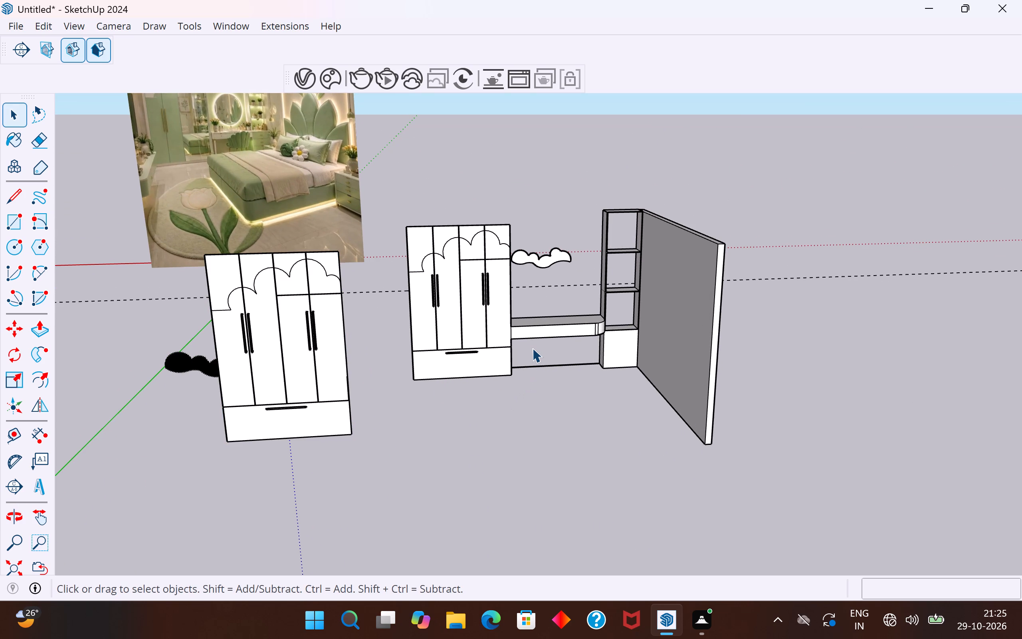
scroll(531, 333, up, 3)
middle_drag(505, 364, 428, 346)
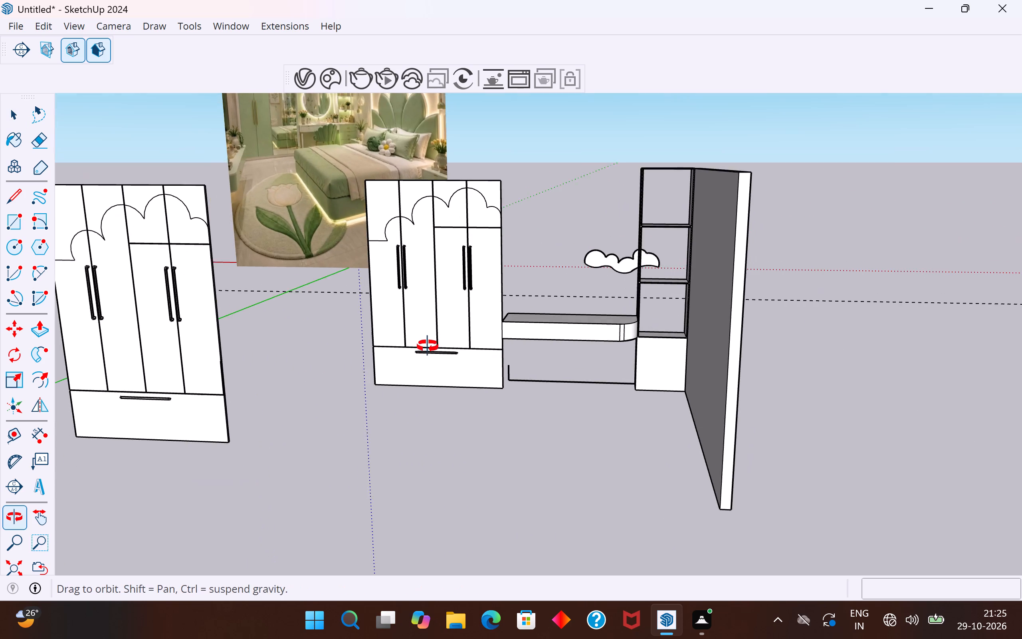
middle_drag(428, 346, 438, 344)
scroll(228, 332, up, 2)
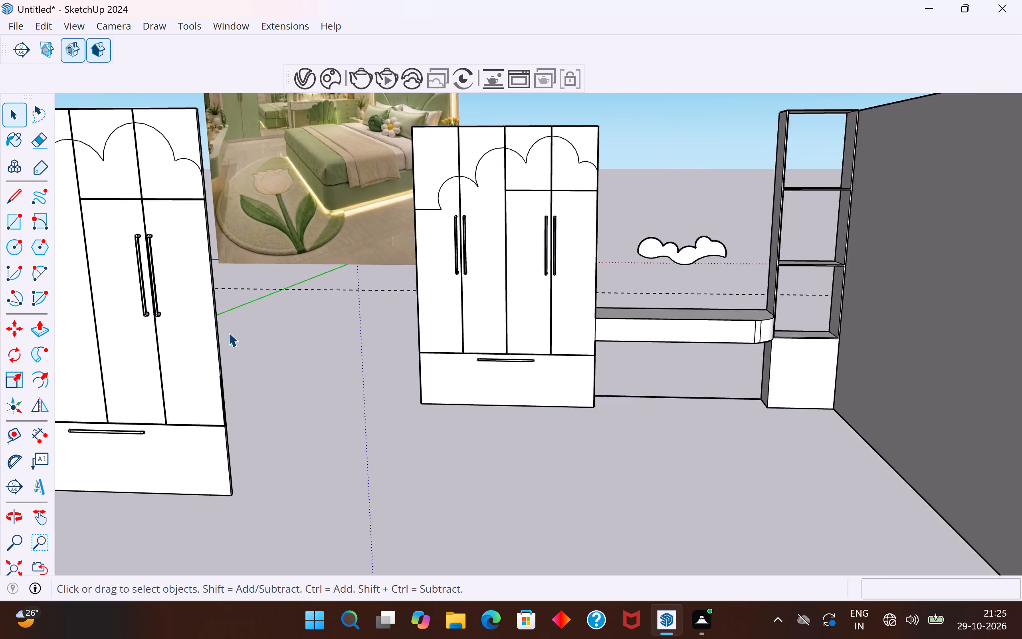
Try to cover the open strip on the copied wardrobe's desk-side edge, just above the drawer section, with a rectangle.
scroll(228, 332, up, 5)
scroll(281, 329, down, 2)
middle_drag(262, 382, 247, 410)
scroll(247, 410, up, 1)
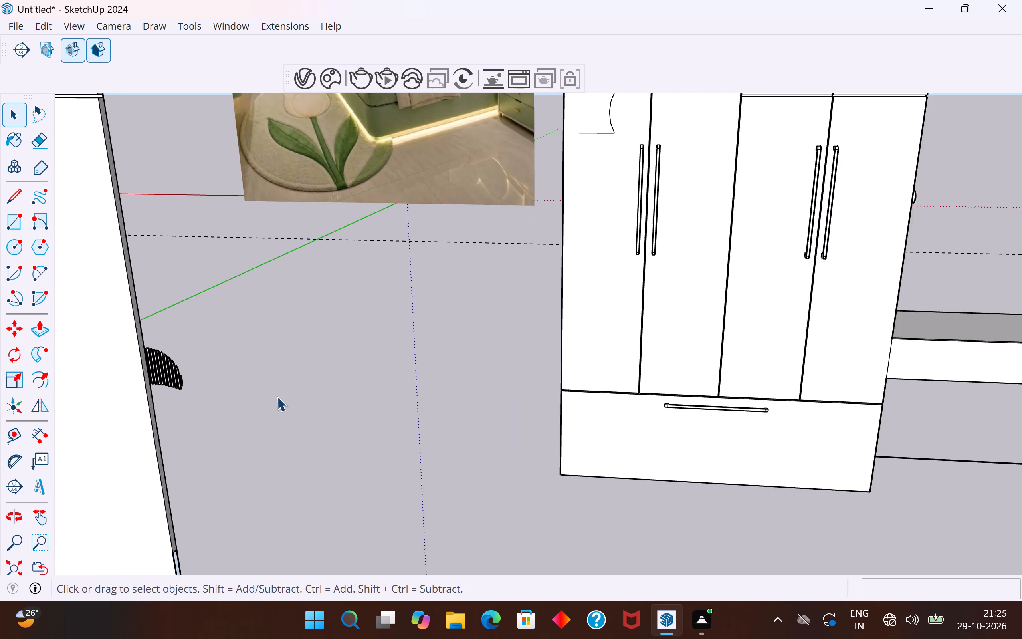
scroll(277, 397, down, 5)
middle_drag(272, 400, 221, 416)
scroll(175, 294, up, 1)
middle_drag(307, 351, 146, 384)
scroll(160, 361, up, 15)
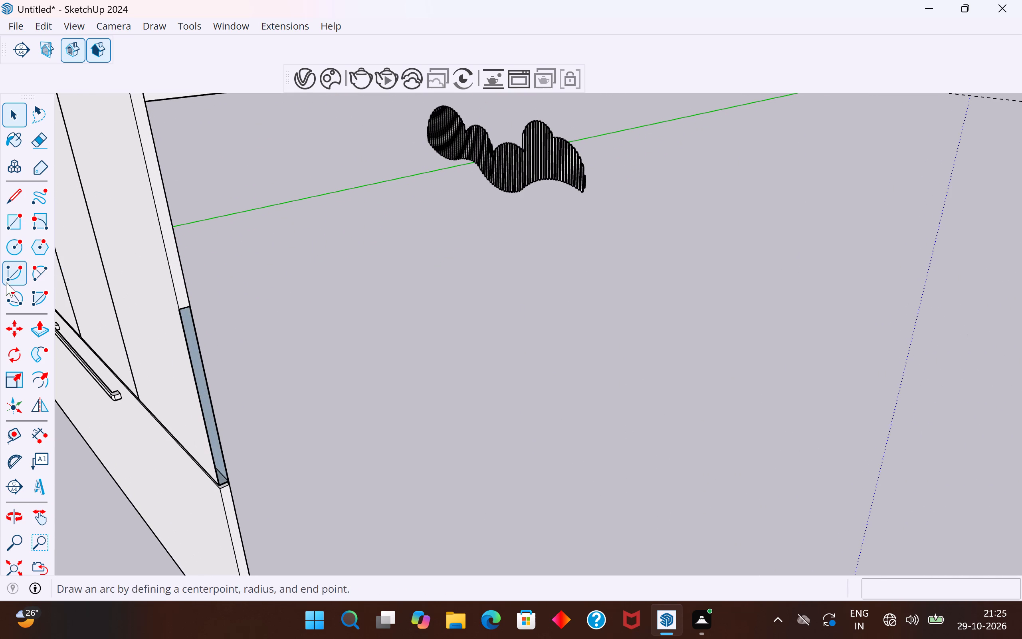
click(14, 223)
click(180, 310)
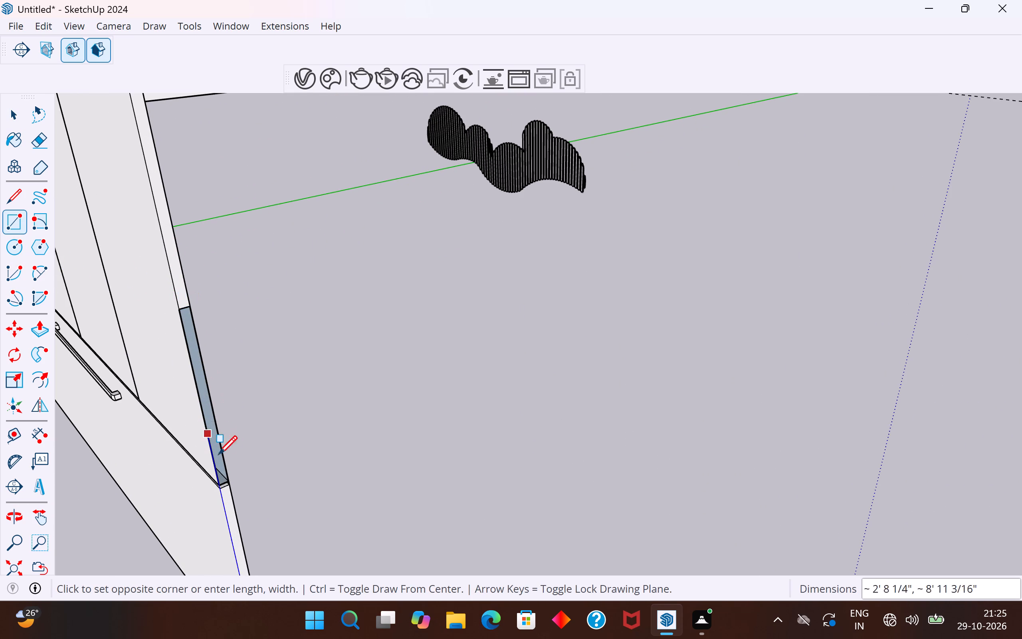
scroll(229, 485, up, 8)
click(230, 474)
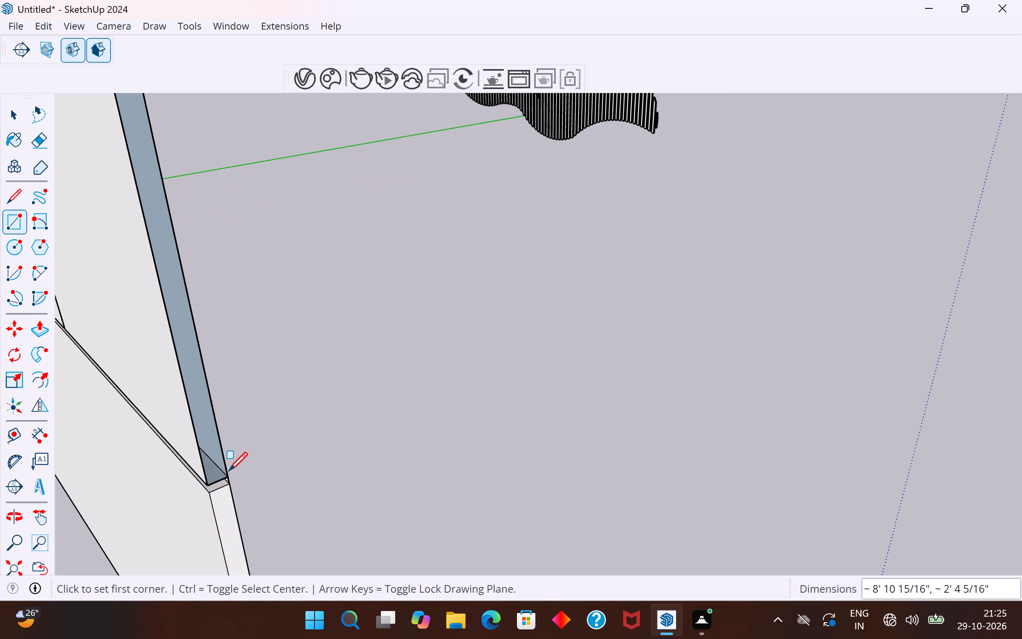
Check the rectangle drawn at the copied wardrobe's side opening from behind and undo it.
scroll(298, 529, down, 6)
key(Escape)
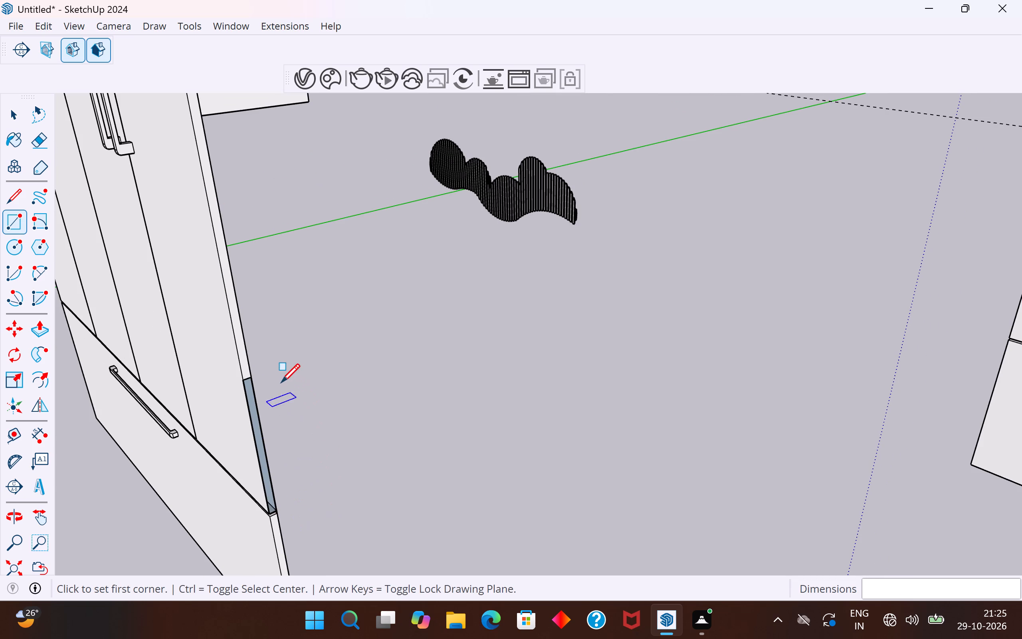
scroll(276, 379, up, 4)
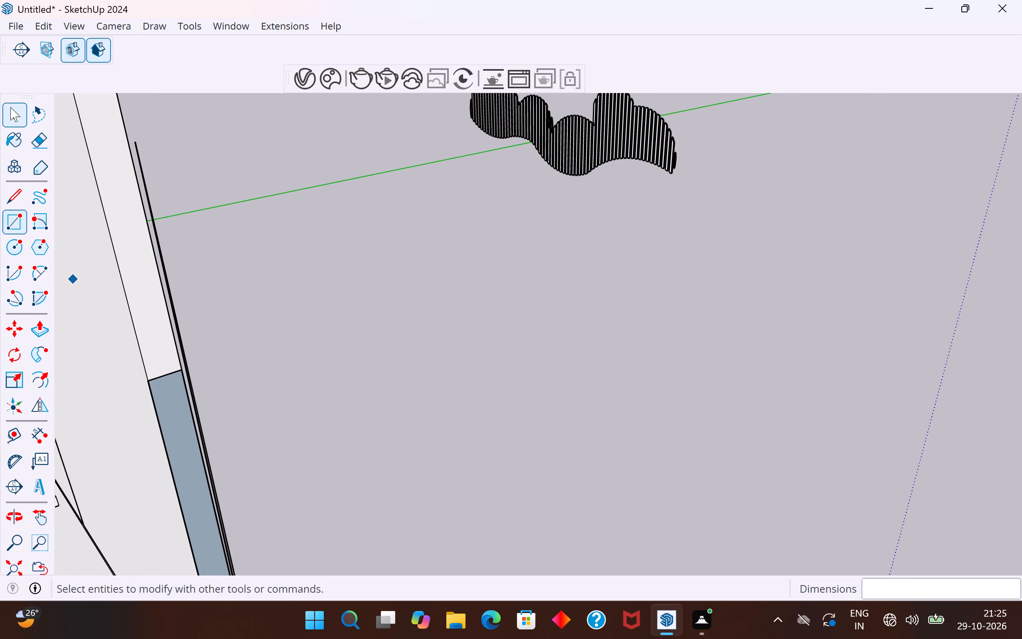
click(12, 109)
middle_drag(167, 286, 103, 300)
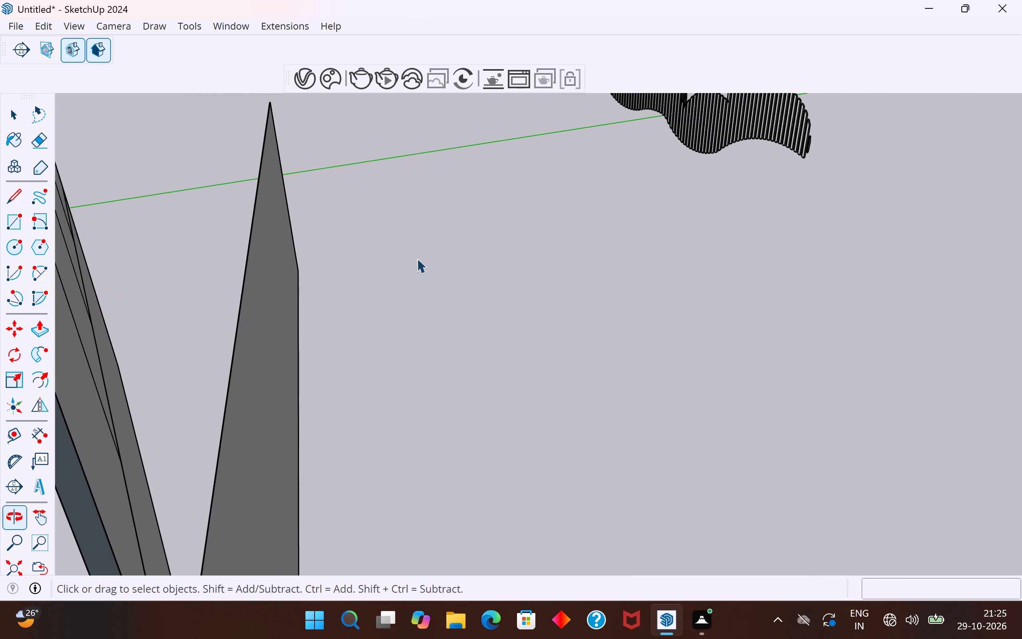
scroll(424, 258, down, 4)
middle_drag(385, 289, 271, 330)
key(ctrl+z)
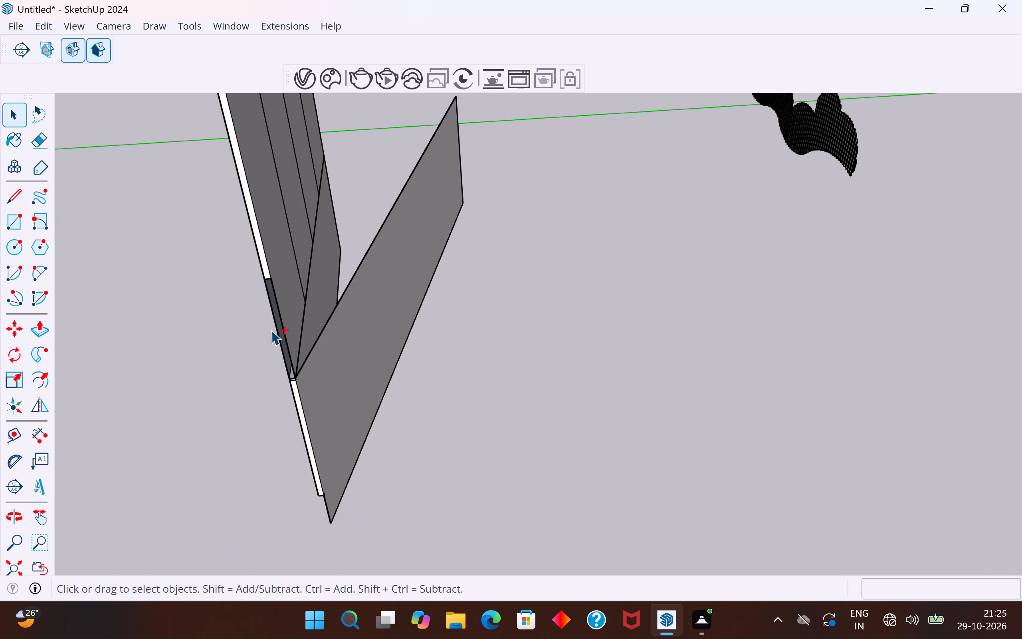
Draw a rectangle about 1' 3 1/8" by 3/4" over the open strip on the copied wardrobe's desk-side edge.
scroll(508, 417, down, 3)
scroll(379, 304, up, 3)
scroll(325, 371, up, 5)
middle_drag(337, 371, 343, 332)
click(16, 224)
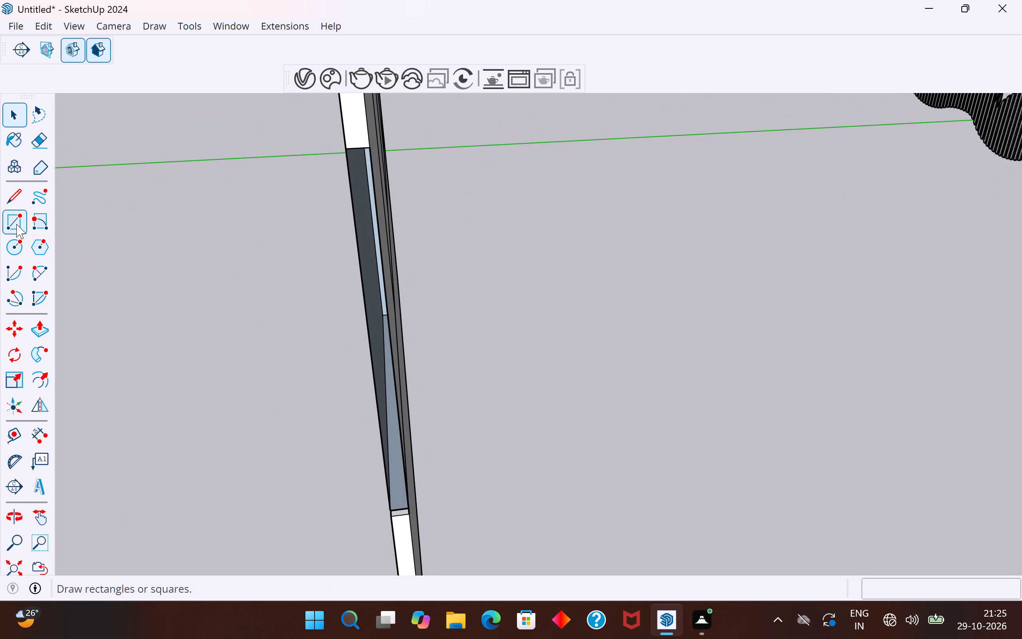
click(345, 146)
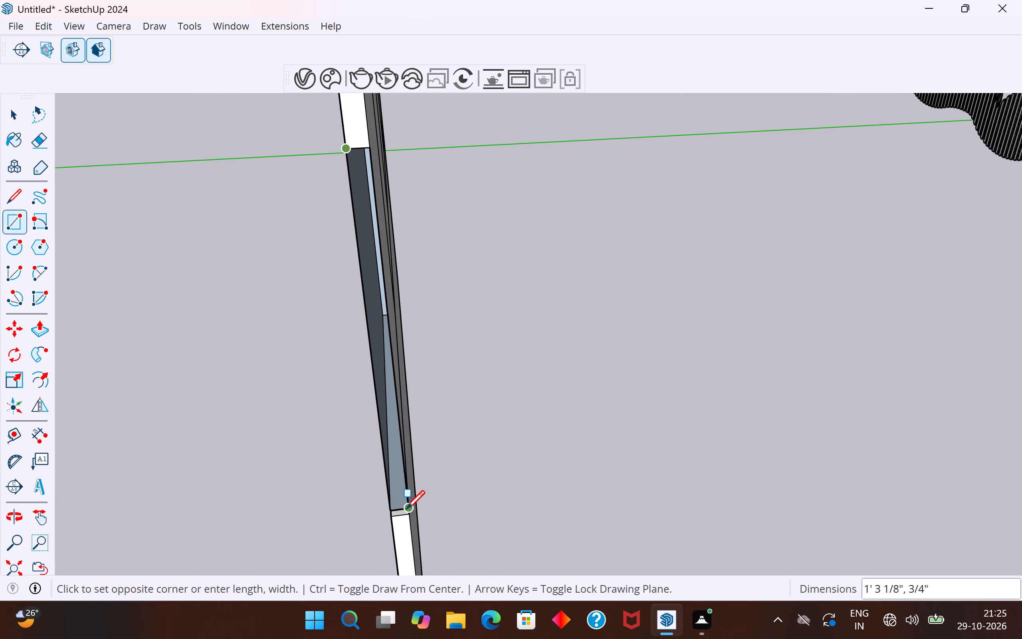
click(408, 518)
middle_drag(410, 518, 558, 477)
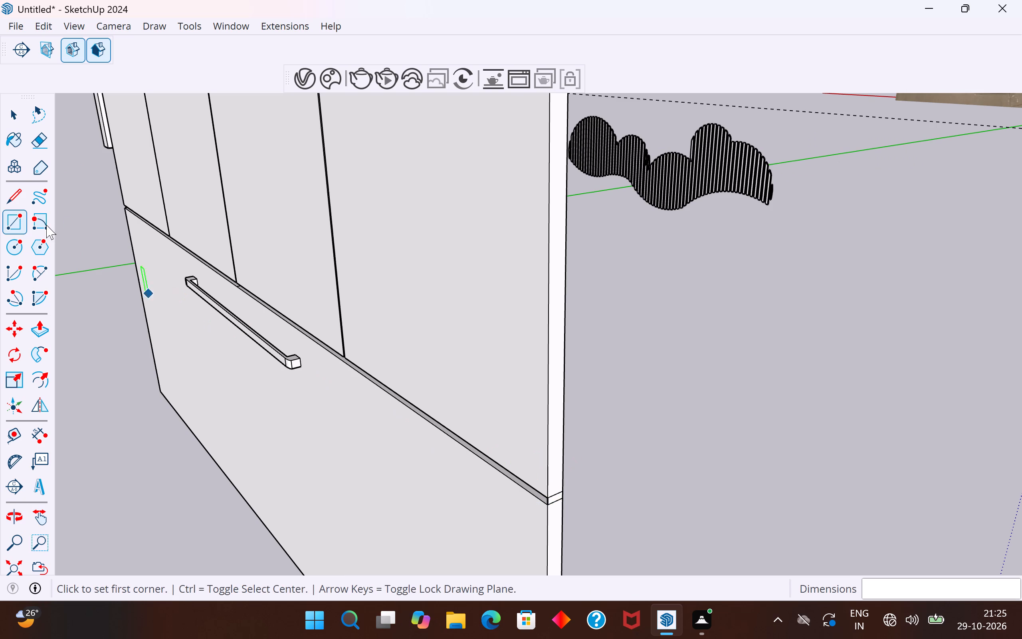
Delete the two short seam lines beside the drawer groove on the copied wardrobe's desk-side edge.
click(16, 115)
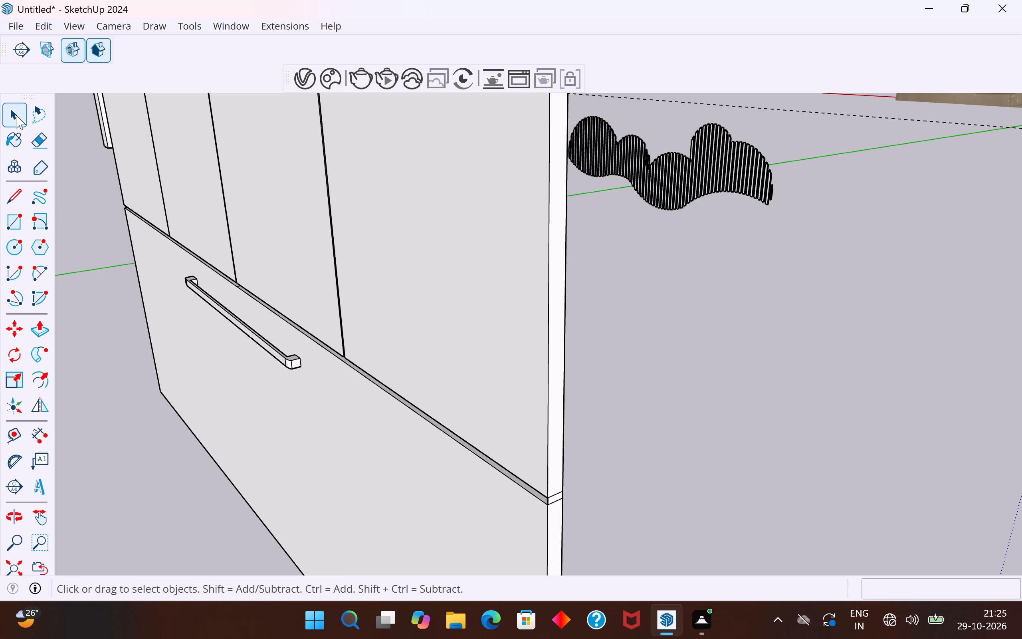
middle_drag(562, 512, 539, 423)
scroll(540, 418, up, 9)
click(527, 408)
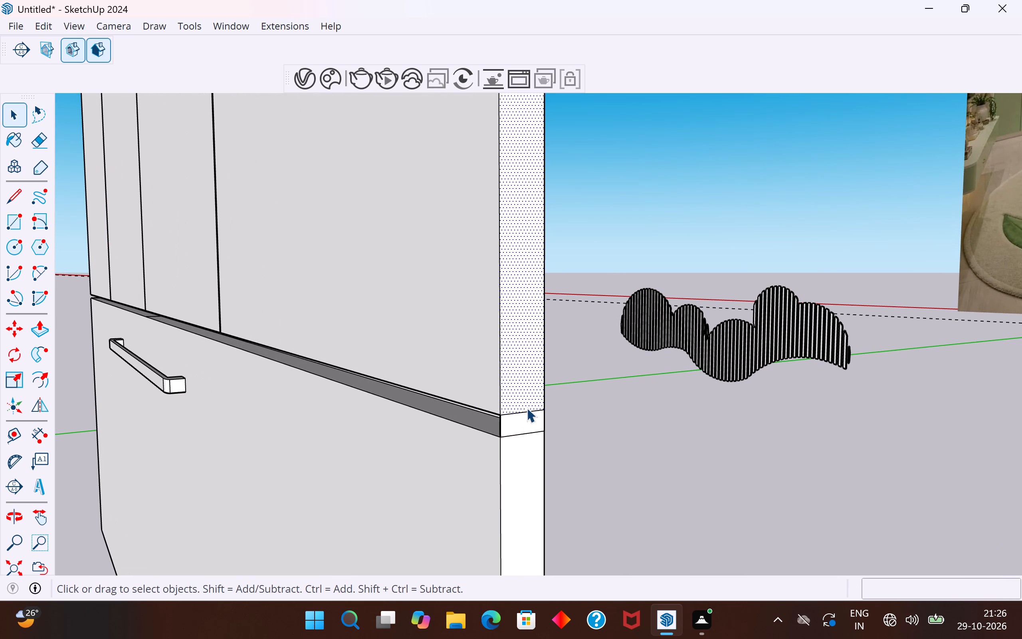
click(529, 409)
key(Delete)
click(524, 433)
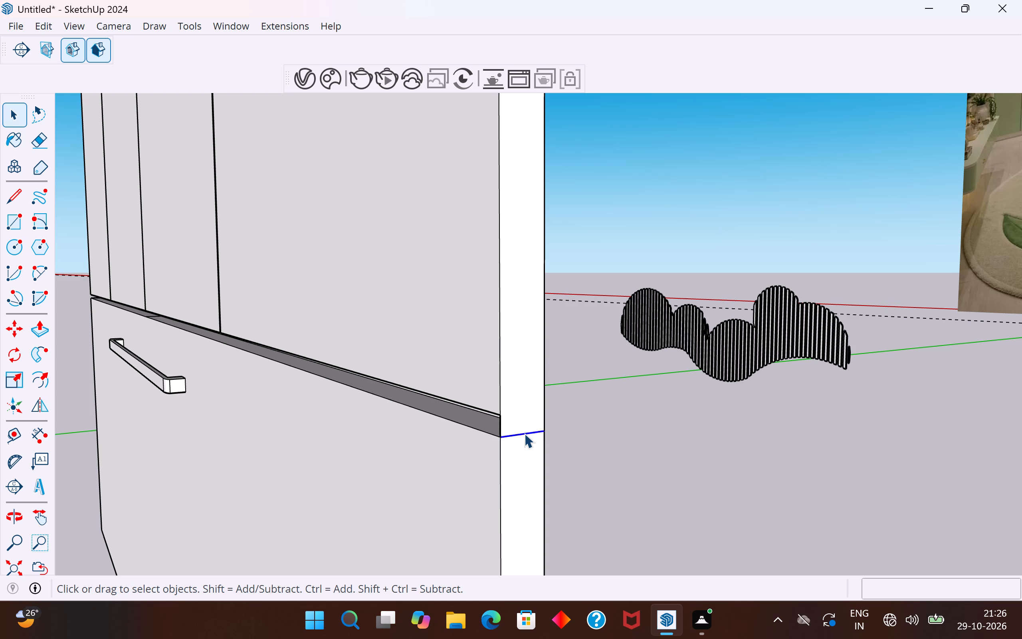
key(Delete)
Draw a 3' by 3/4" rectangle along the groove above the drawer to rebuild the blue-shaded ledge face.
scroll(524, 433, down, 1)
middle_drag(420, 429, 669, 500)
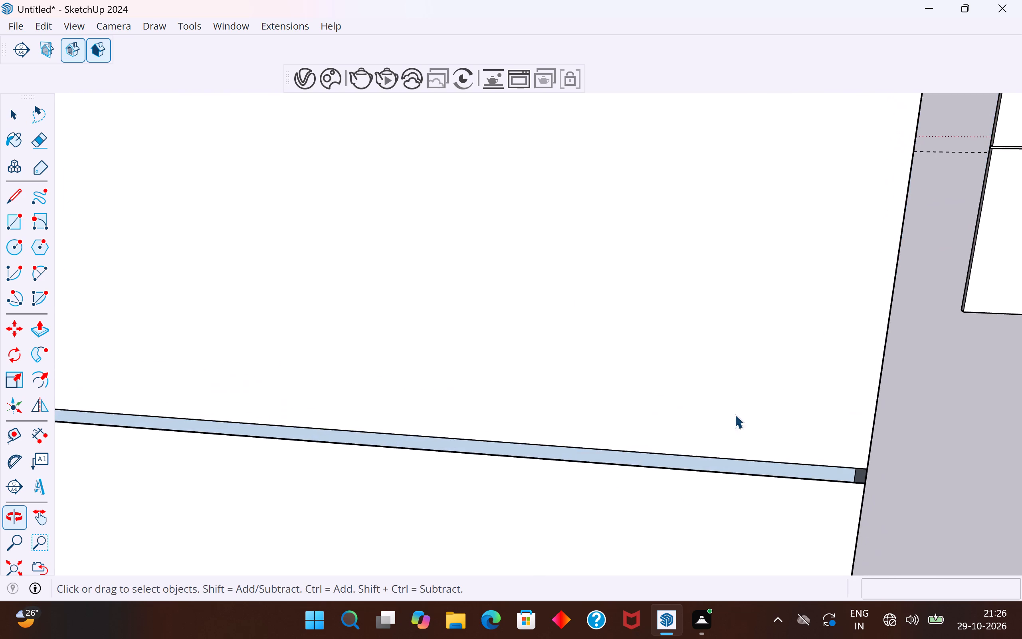
scroll(808, 365, down, 6)
middle_drag(700, 422, 886, 418)
scroll(759, 356, down, 6)
scroll(758, 359, up, 4)
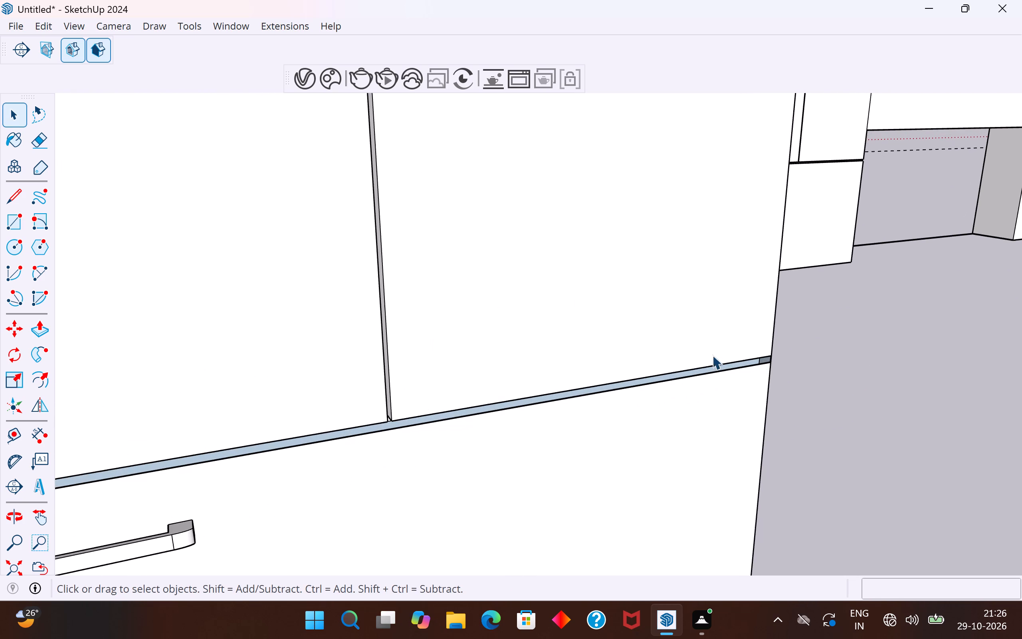
click(11, 220)
scroll(727, 298, down, 11)
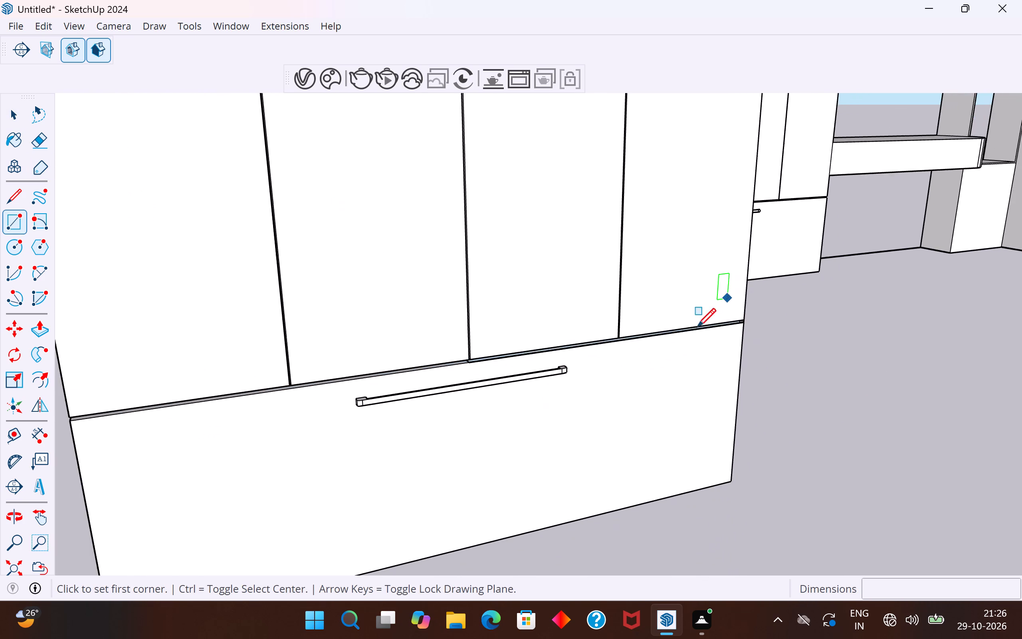
scroll(499, 366, up, 9)
middle_drag(491, 368, 537, 390)
scroll(537, 390, up, 1)
scroll(1021, 271, up, 2)
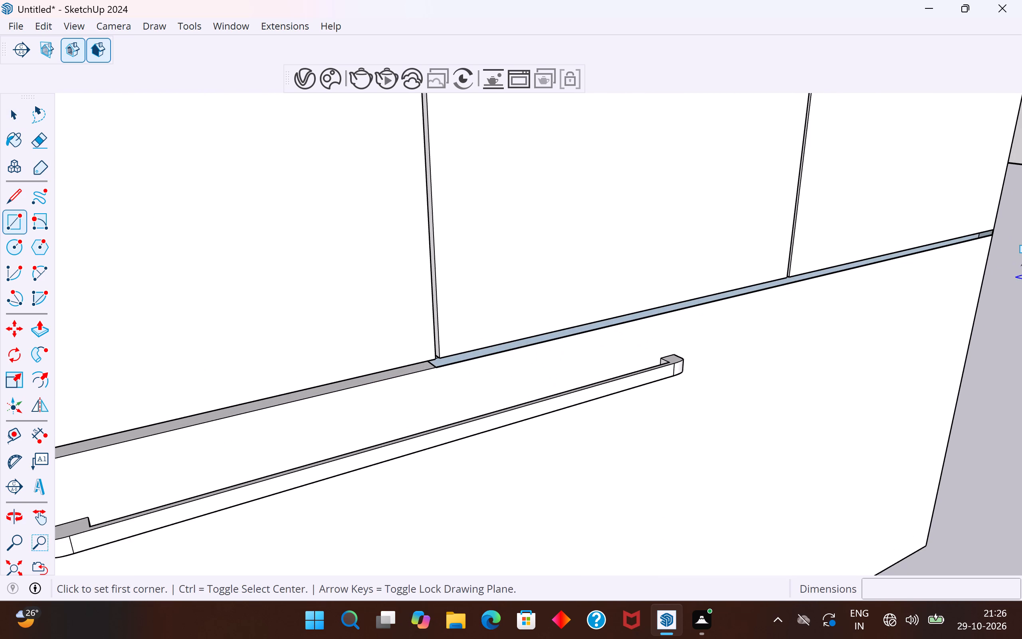
scroll(1021, 265, up, 2)
scroll(933, 263, down, 3)
middle_drag(906, 235, 898, 195)
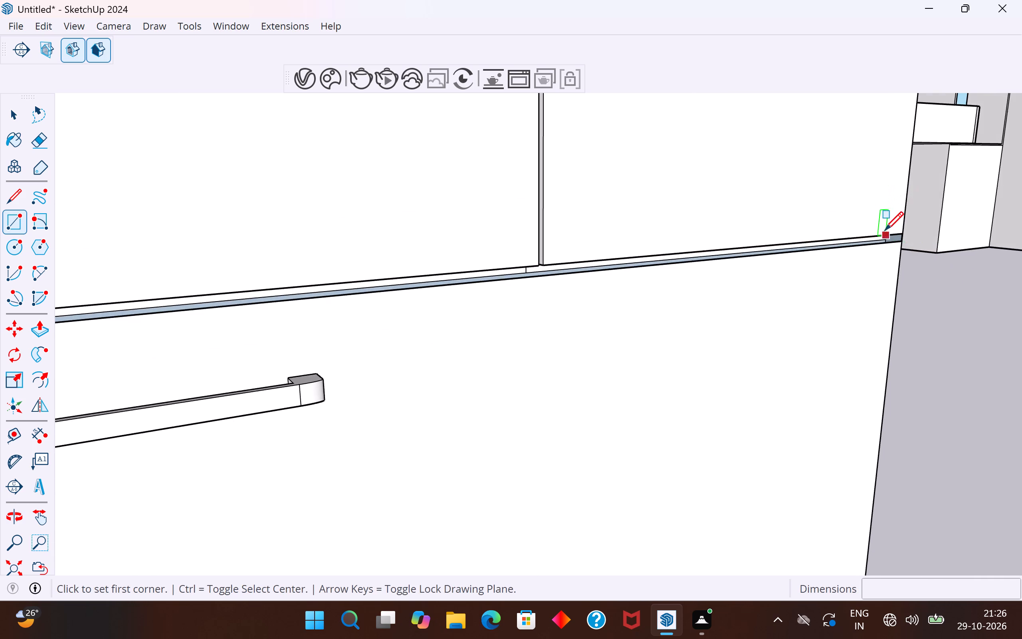
scroll(885, 230, up, 11)
click(881, 242)
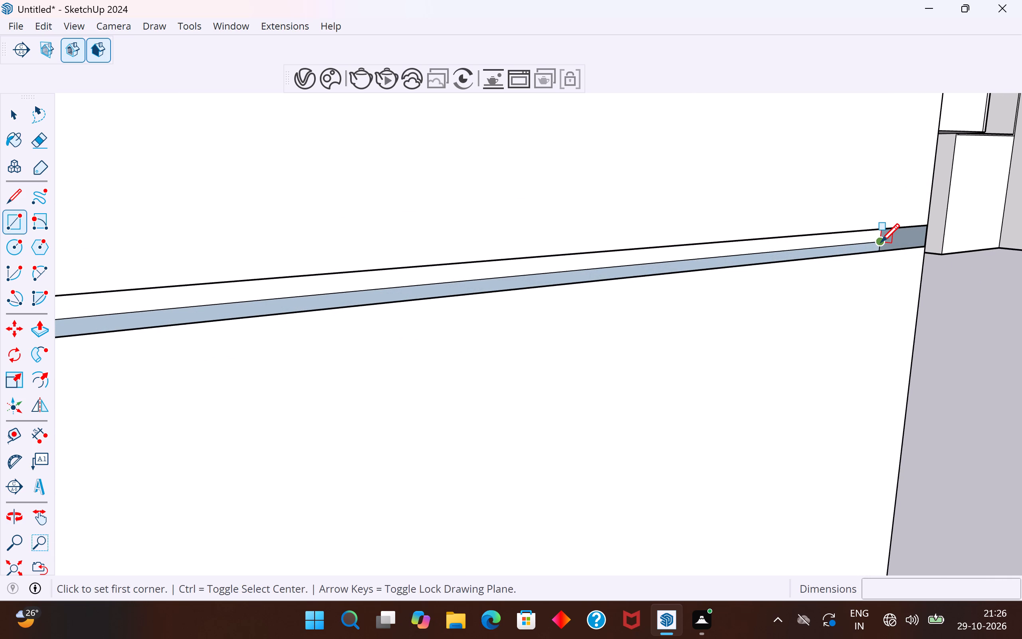
scroll(881, 242, down, 15)
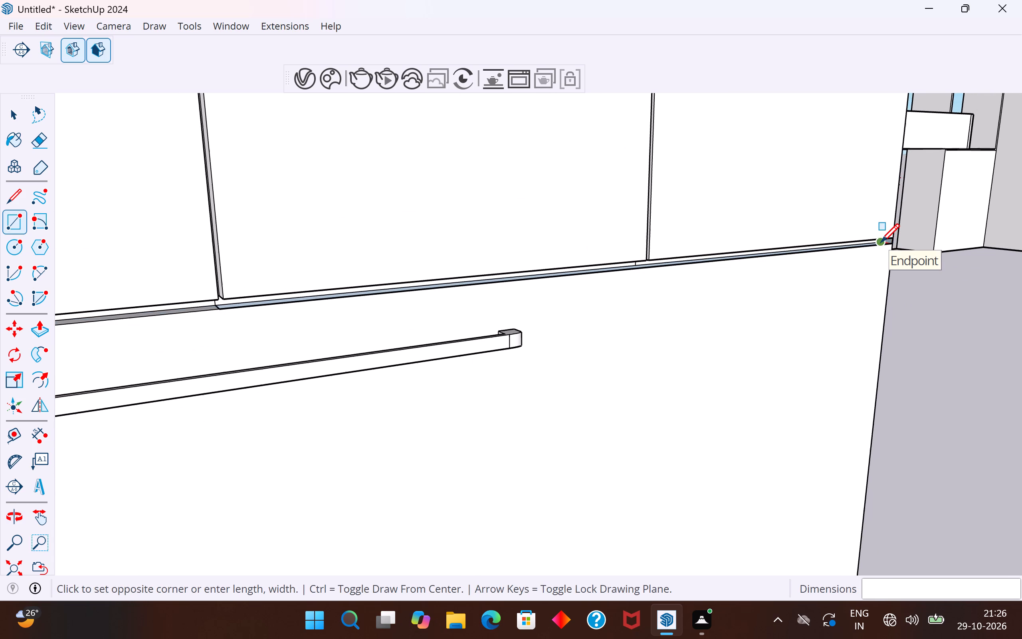
scroll(217, 307, up, 7)
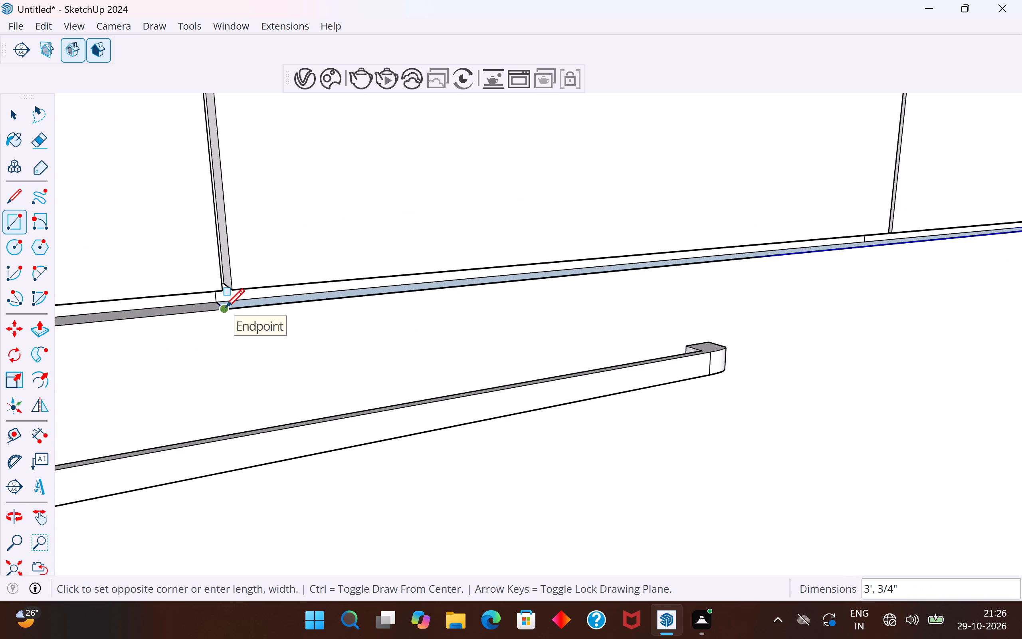
click(226, 307)
click(16, 115)
Delete the short seam line across the rebuilt ledge in the groove above the drawer.
middle_drag(212, 310, 196, 399)
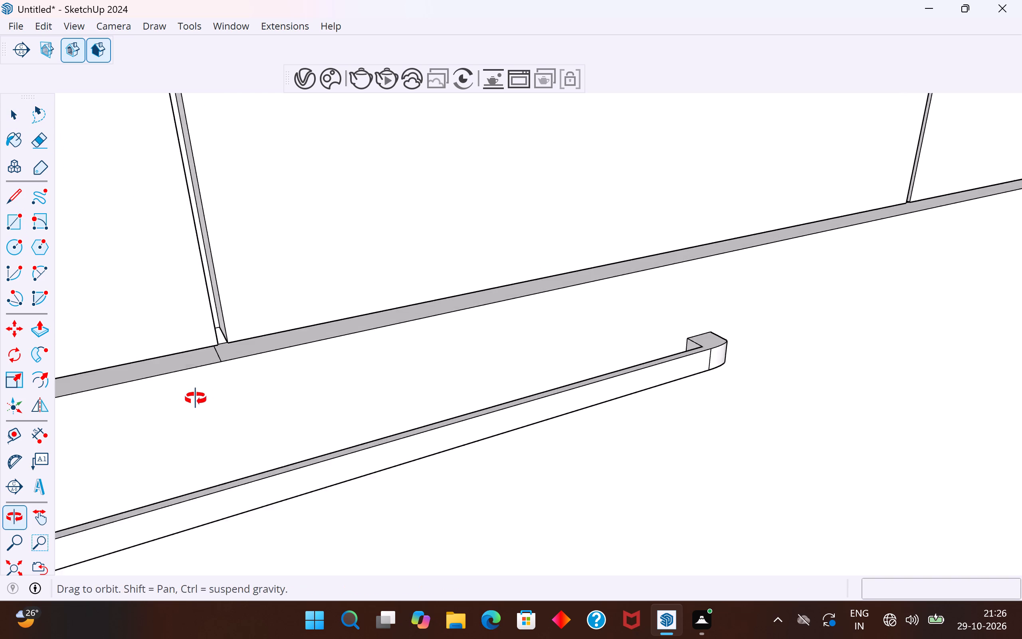
middle_drag(196, 399, 195, 400)
scroll(199, 396, up, 4)
click(222, 366)
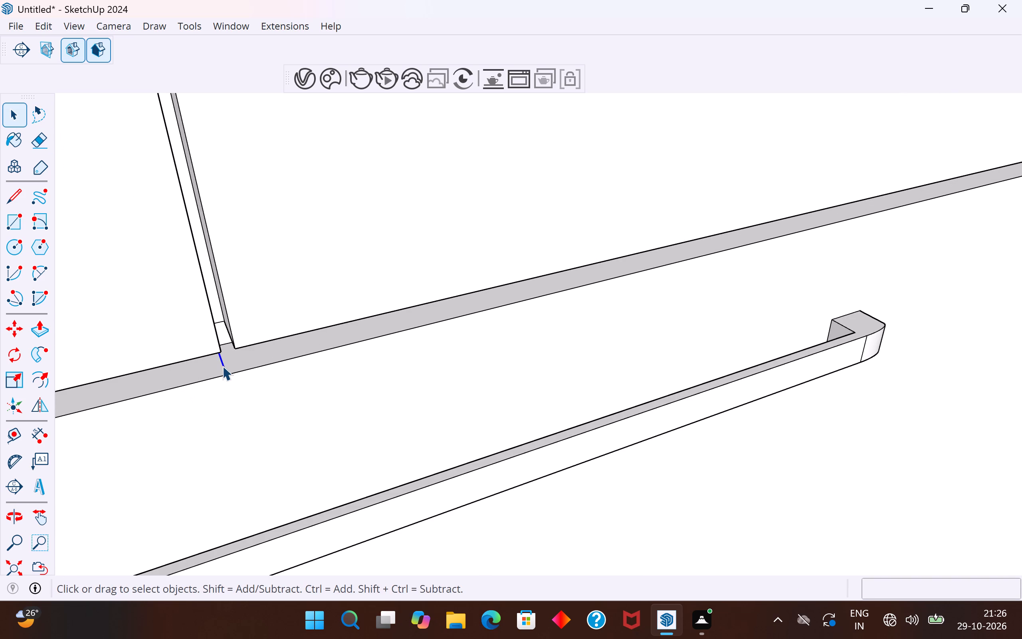
key(Delete)
Delete the short vertical edge closing the desk-side end of the groove above the copied wardrobe's drawer.
scroll(222, 366, down, 17)
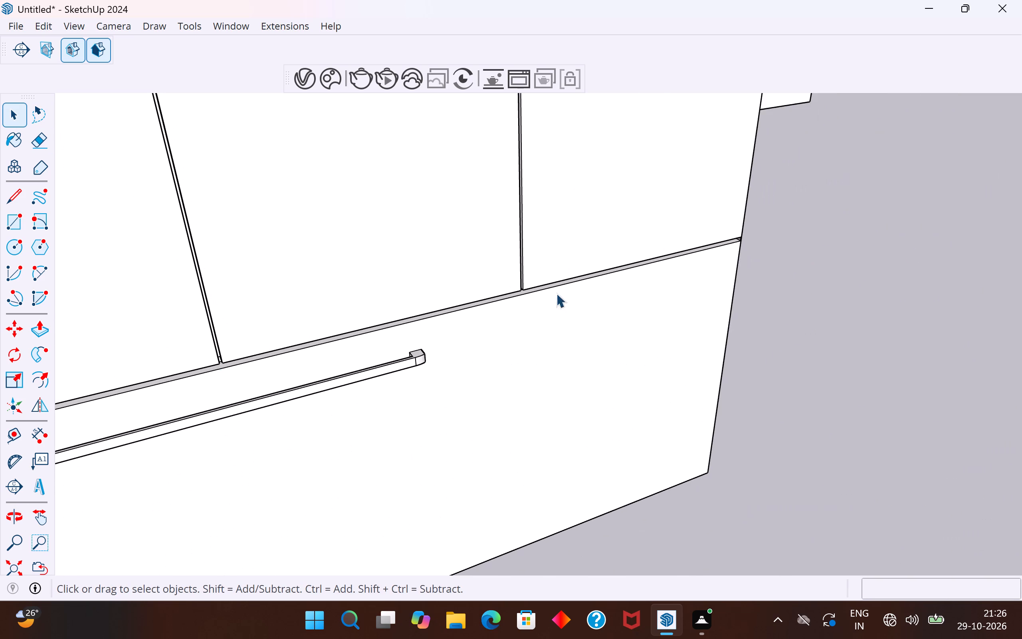
middle_drag(740, 246, 720, 101)
scroll(720, 255, up, 13)
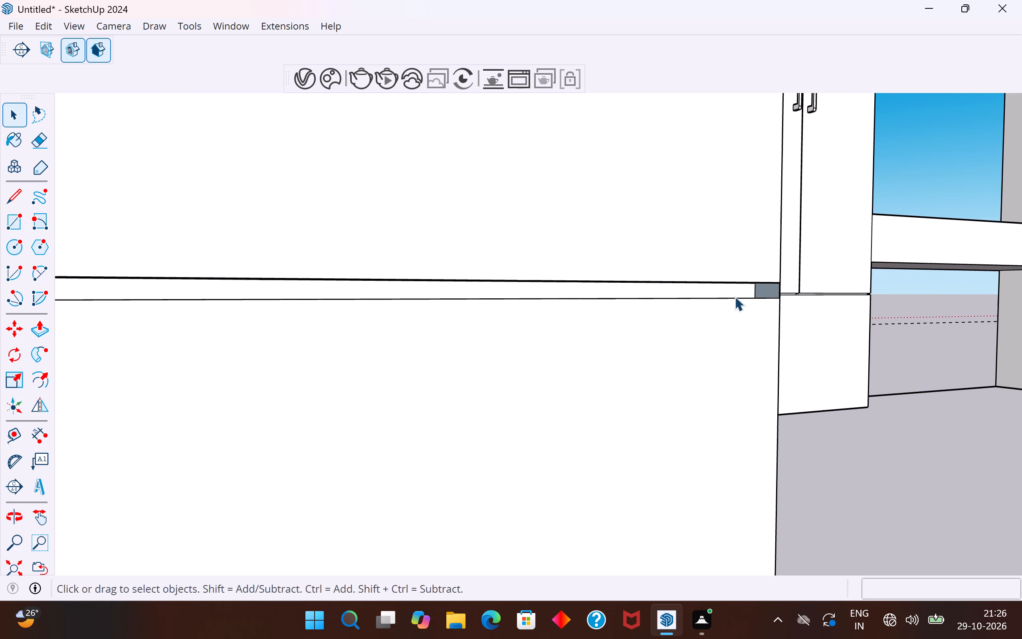
middle_drag(762, 308, 799, 341)
scroll(770, 310, up, 5)
scroll(765, 266, up, 3)
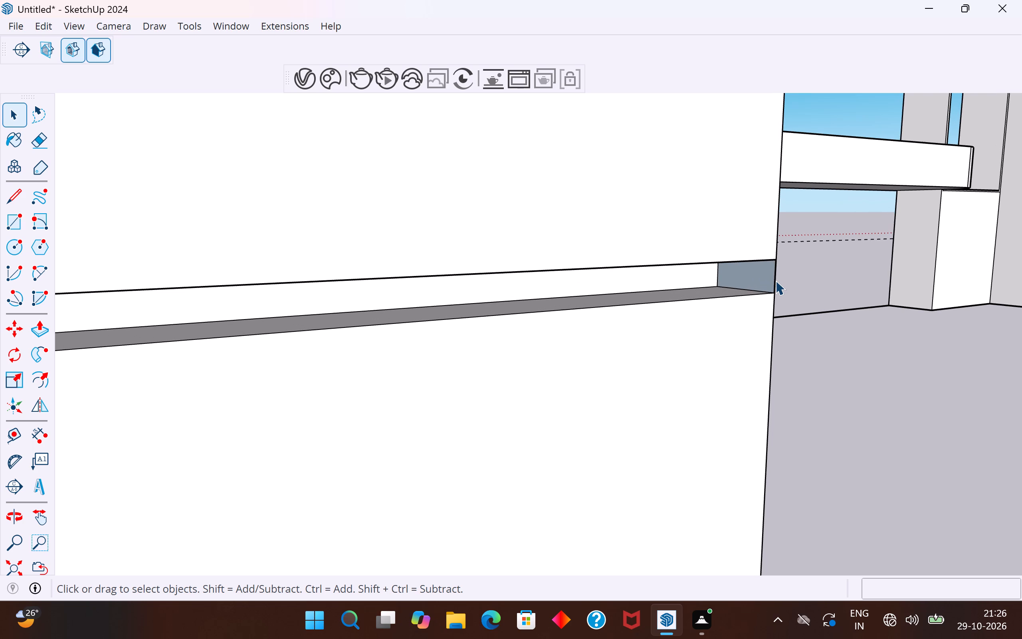
click(775, 280)
key(Delete)
click(772, 272)
Delete the white upper part of the copied wardrobe's tall-door side face and the seam line beneath it.
middle_drag(826, 300, 710, 314)
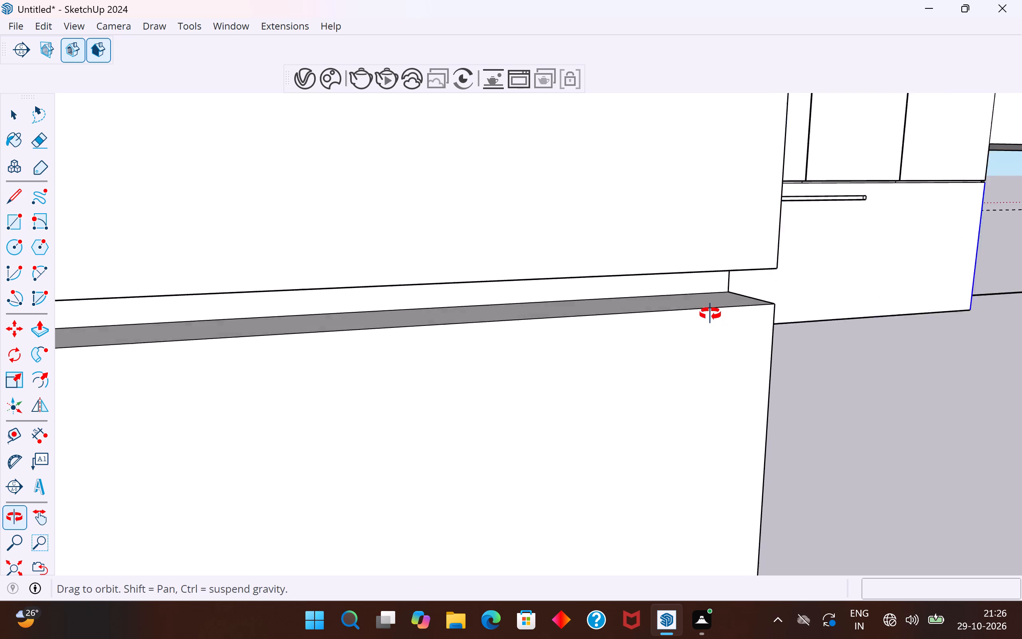
middle_drag(710, 314, 519, 329)
scroll(661, 336, down, 20)
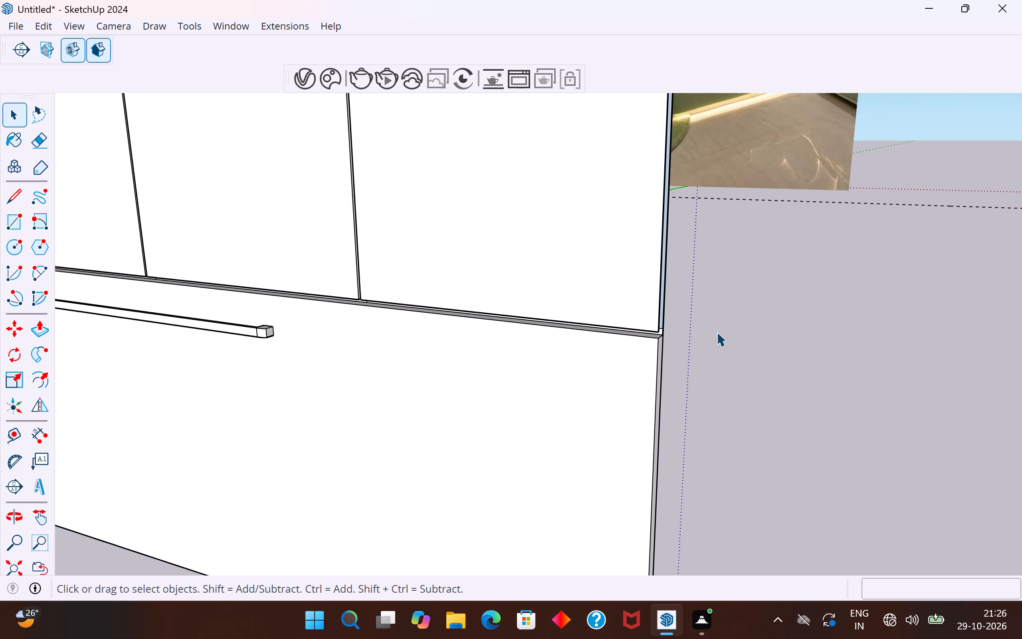
scroll(717, 333, down, 7)
middle_drag(672, 352, 531, 373)
scroll(627, 287, up, 6)
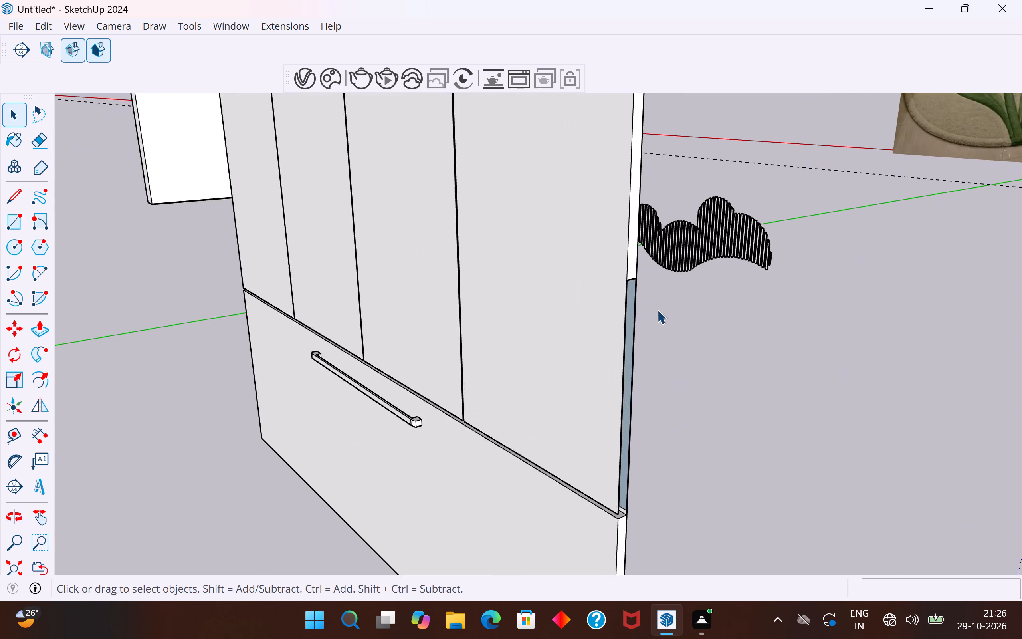
scroll(657, 310, up, 4)
click(640, 276)
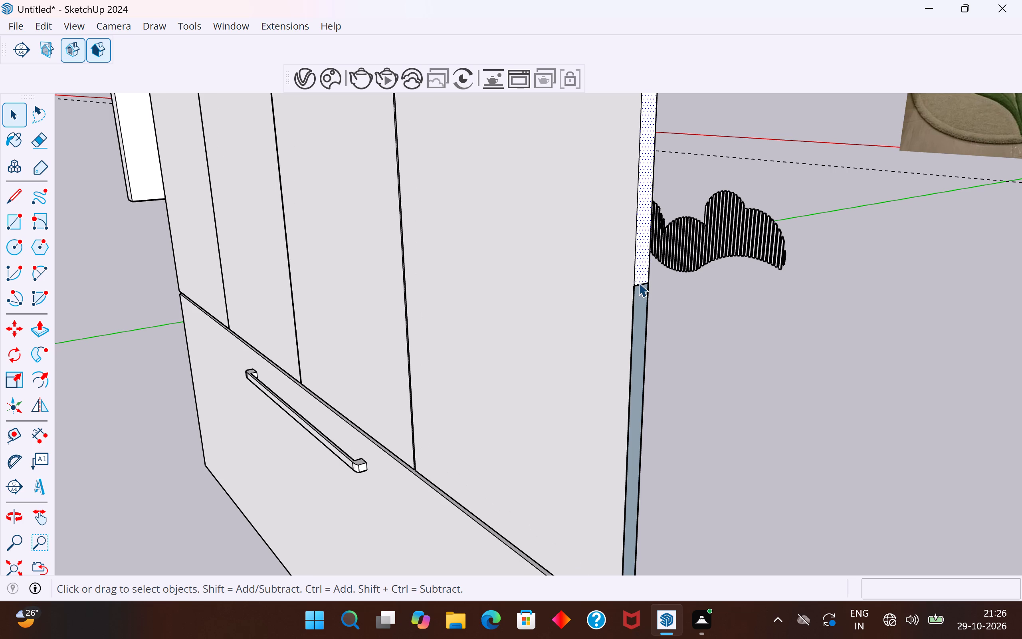
key(Delete)
click(640, 285)
key(Delete)
Draw a rectangle about 5' 5 3/8" by 3/4" over the open tall-door side of the copied wardrobe, down to the drawer groove.
scroll(604, 365, down, 19)
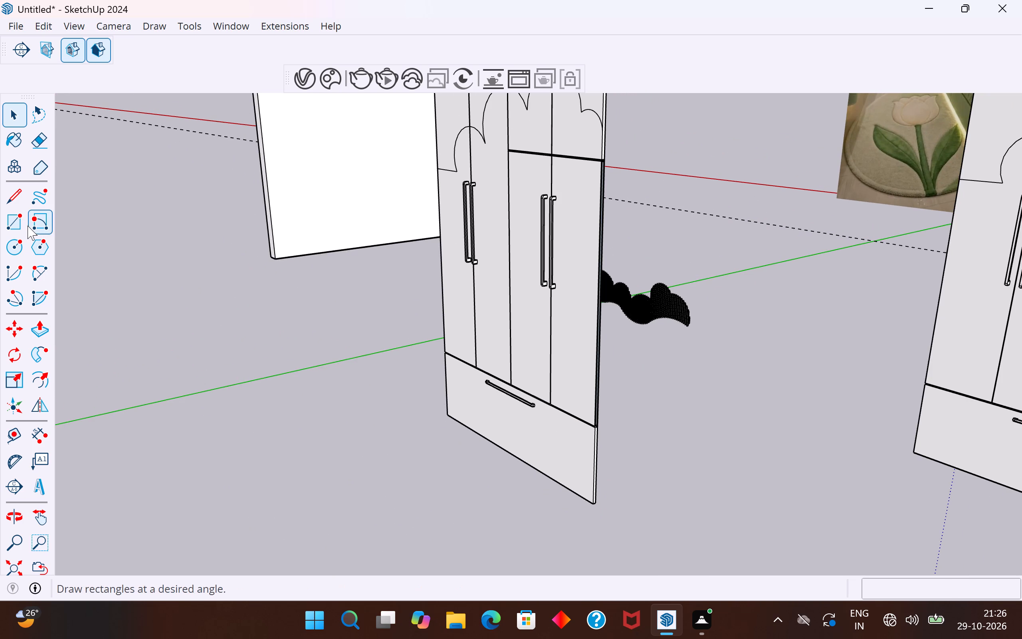
click(15, 222)
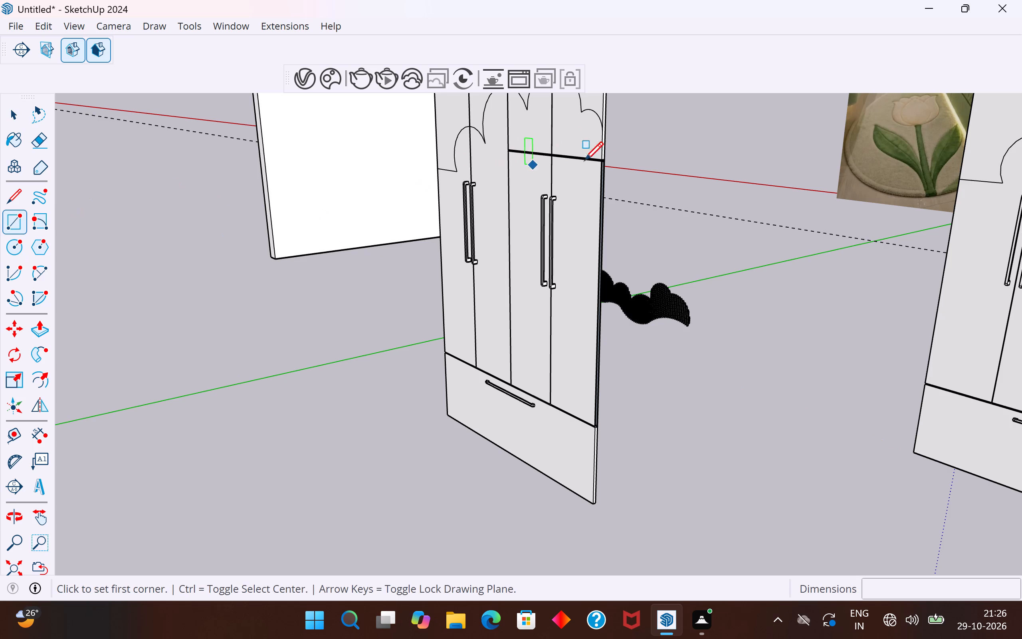
scroll(595, 160, up, 19)
scroll(604, 182, down, 3)
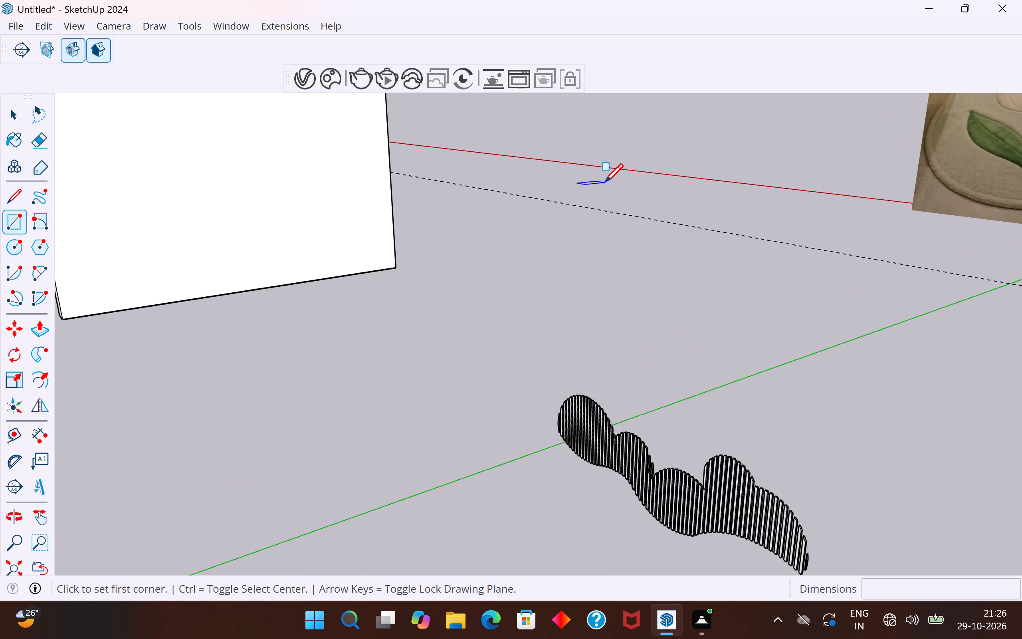
scroll(604, 182, down, 1)
click(492, 196)
scroll(492, 196, down, 3)
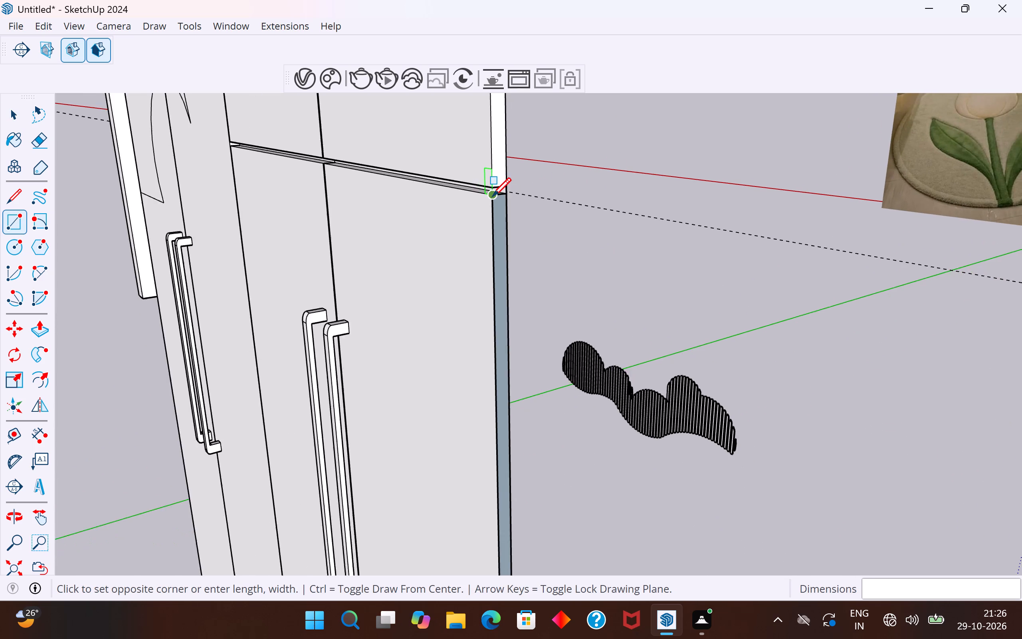
scroll(492, 196, down, 20)
scroll(492, 196, down, 3)
scroll(499, 427, up, 9)
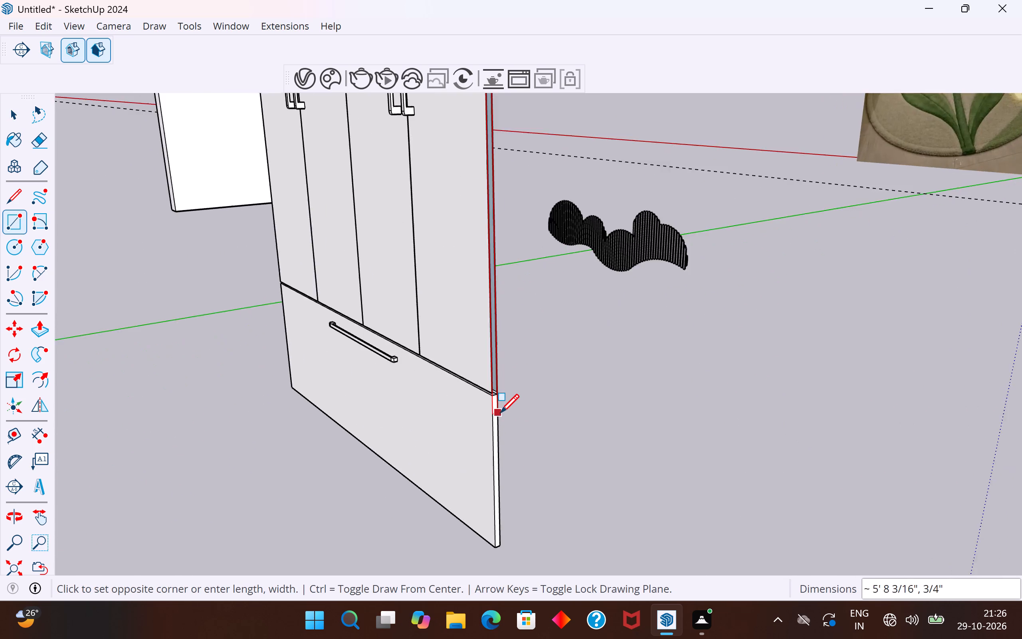
scroll(500, 413, up, 7)
scroll(491, 381, down, 5)
scroll(479, 361, up, 2)
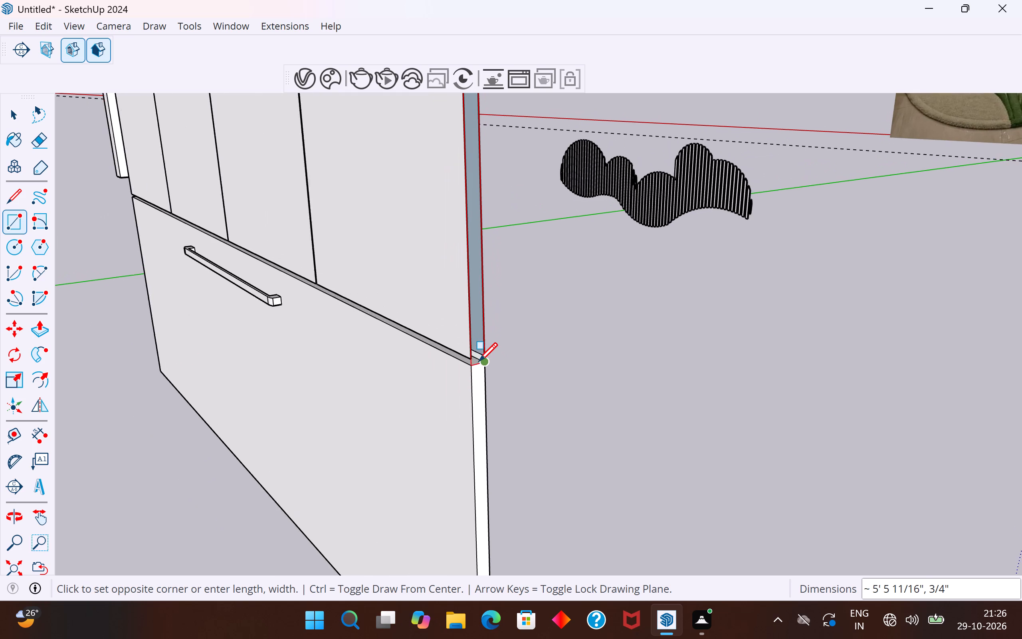
scroll(479, 361, up, 6)
click(484, 353)
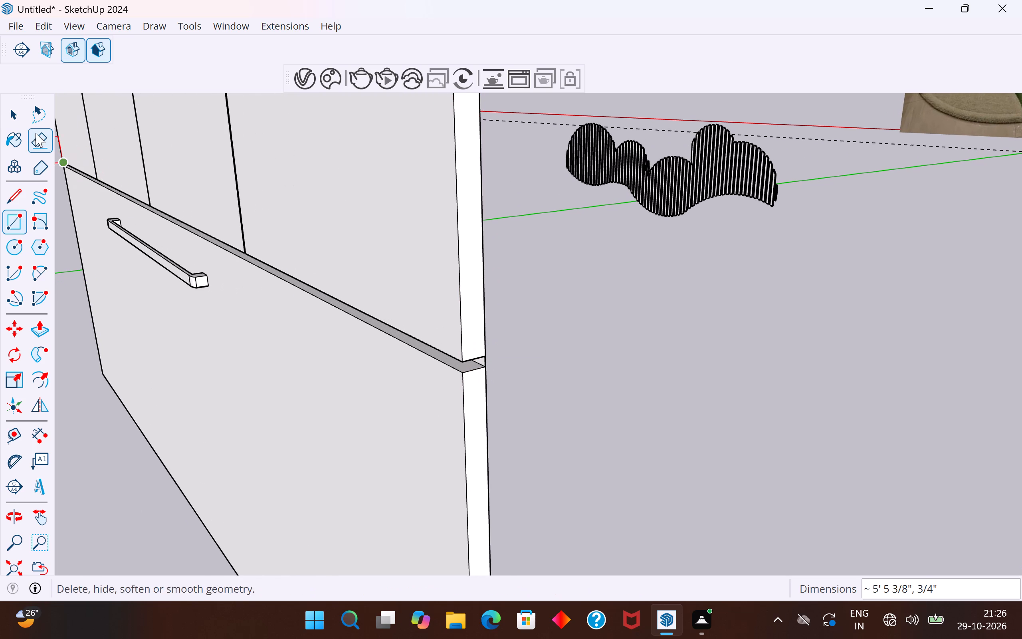
click(12, 111)
click(614, 362)
Group all the geometry of the repaired wardrobe copy.
scroll(573, 394, down, 6)
scroll(452, 397, down, 5)
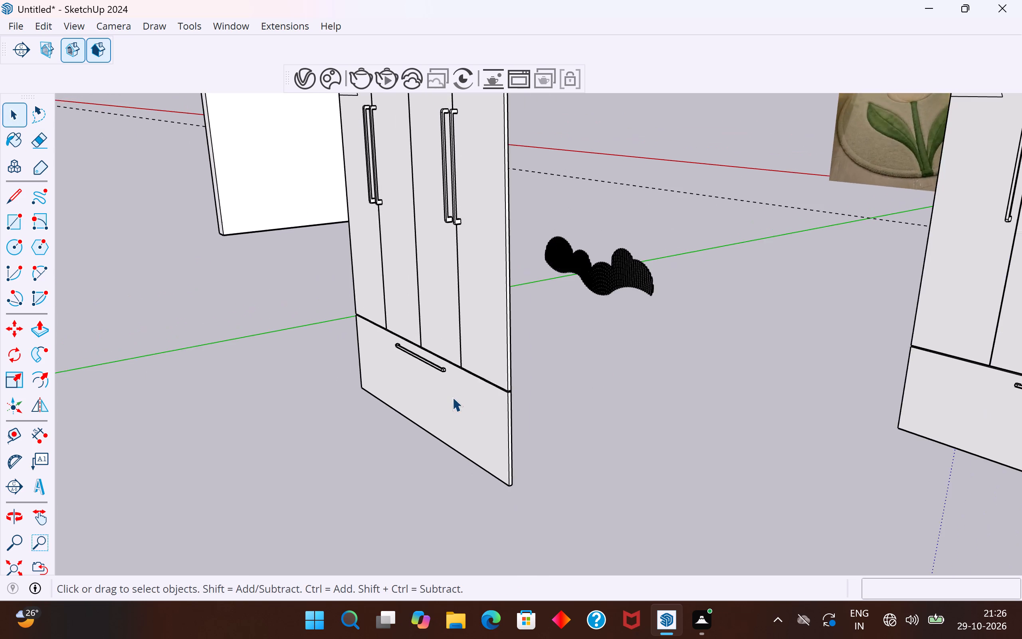
middle_drag(467, 397, 925, 482)
scroll(469, 322, down, 5)
middle_drag(471, 323, 796, 237)
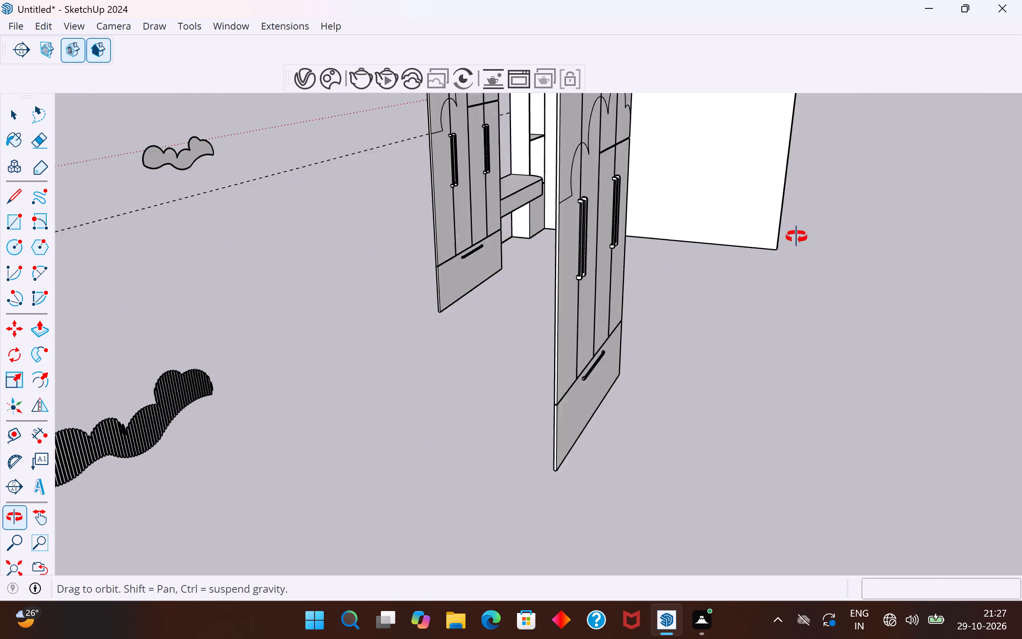
middle_drag(796, 237, 853, 461)
middle_drag(719, 309, 623, 300)
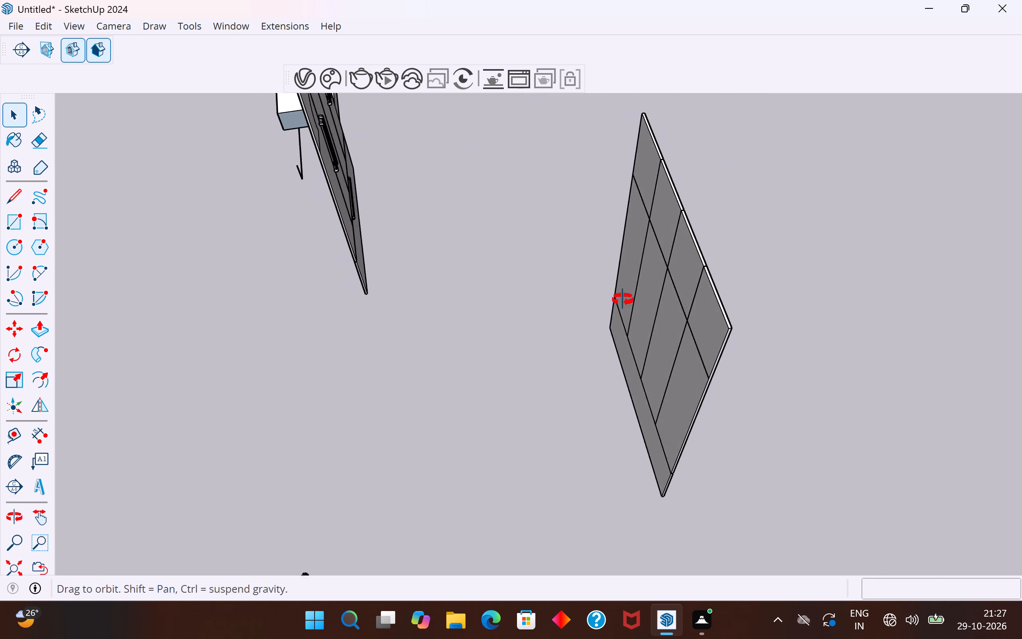
middle_drag(623, 300, 142, 292)
middle_drag(658, 281, 657, 215)
scroll(657, 215, down, 9)
middle_drag(657, 215, 668, 163)
drag(658, 201, 602, 284)
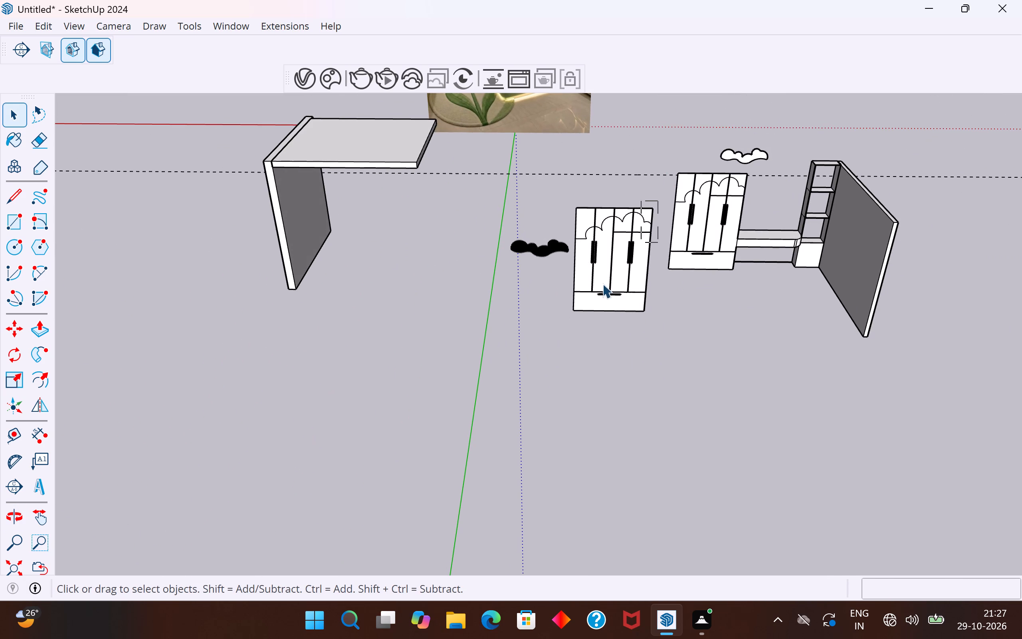
drag(602, 284, 572, 318)
right_click(589, 299)
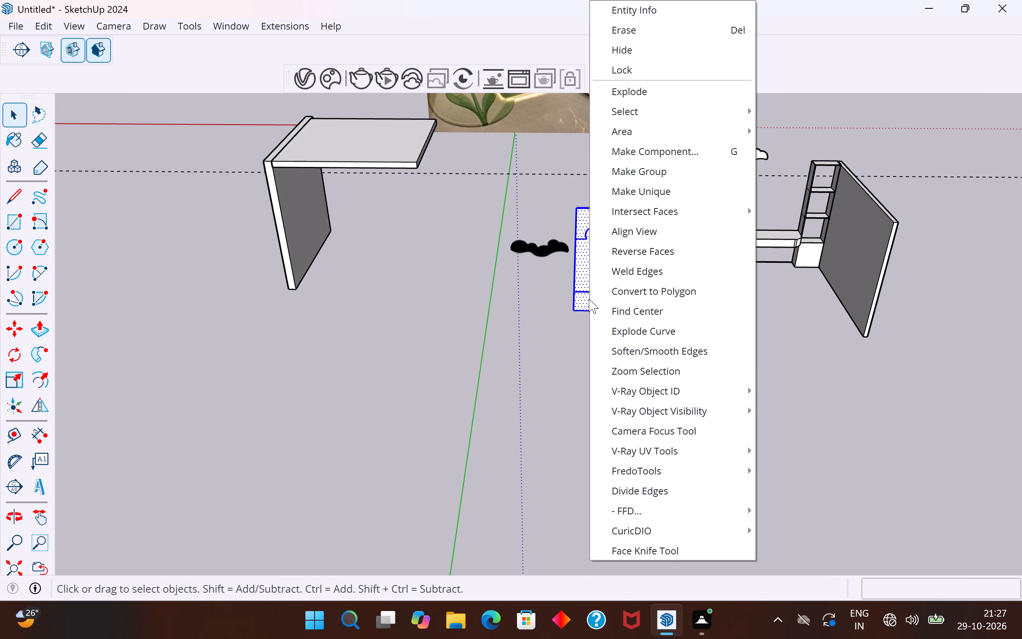
click(647, 173)
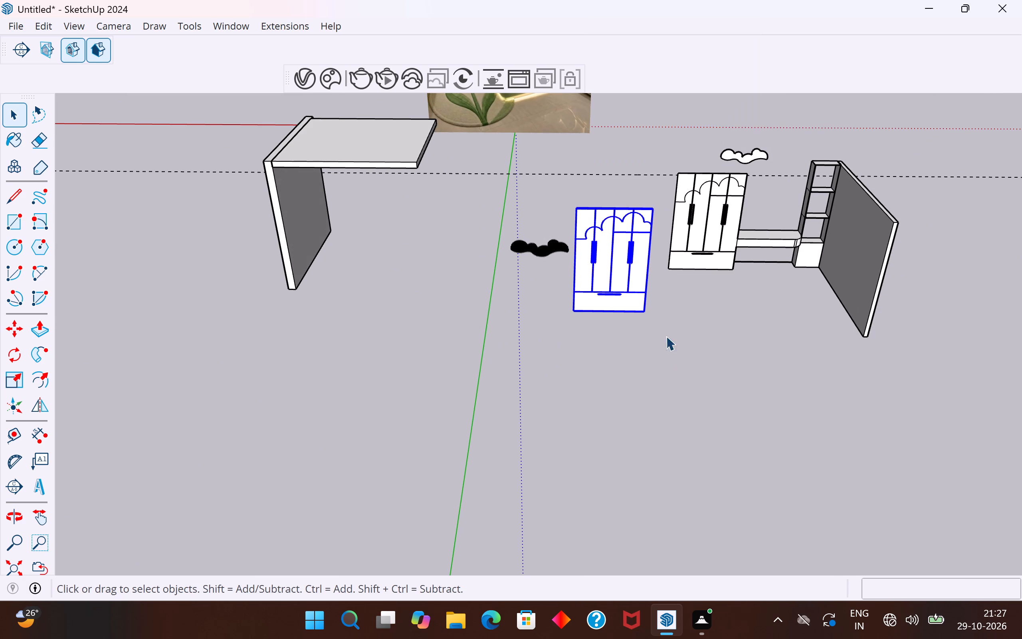
click(669, 347)
Delete the doors, door handles and top edge of the original wardrobe beside the desk.
middle_drag(725, 217, 609, 248)
middle_drag(739, 305, 663, 270)
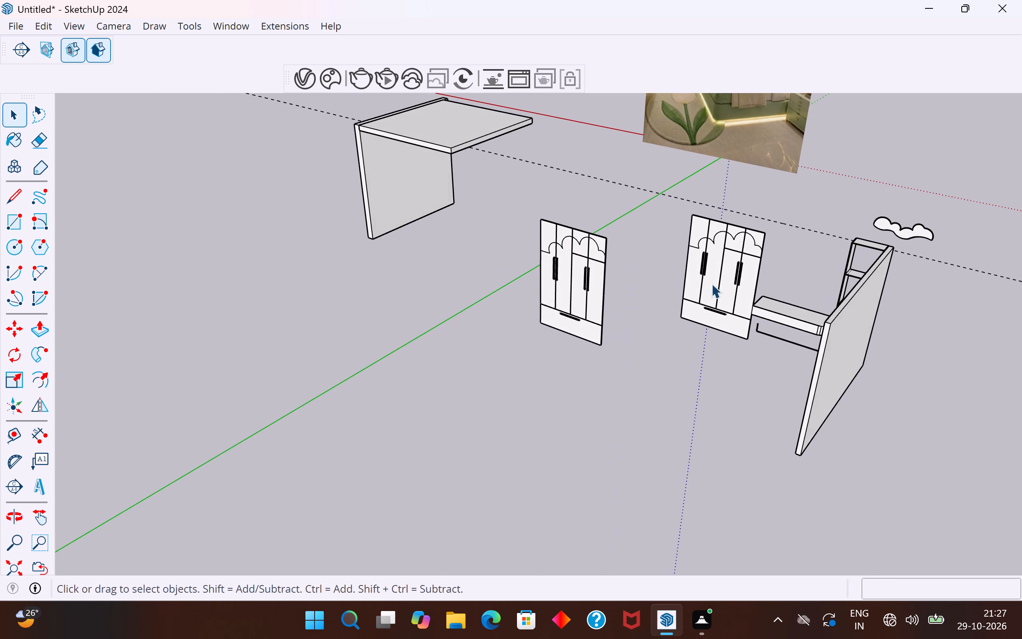
click(733, 275)
middle_drag(766, 274, 765, 312)
scroll(771, 254, up, 8)
drag(782, 214, 528, 268)
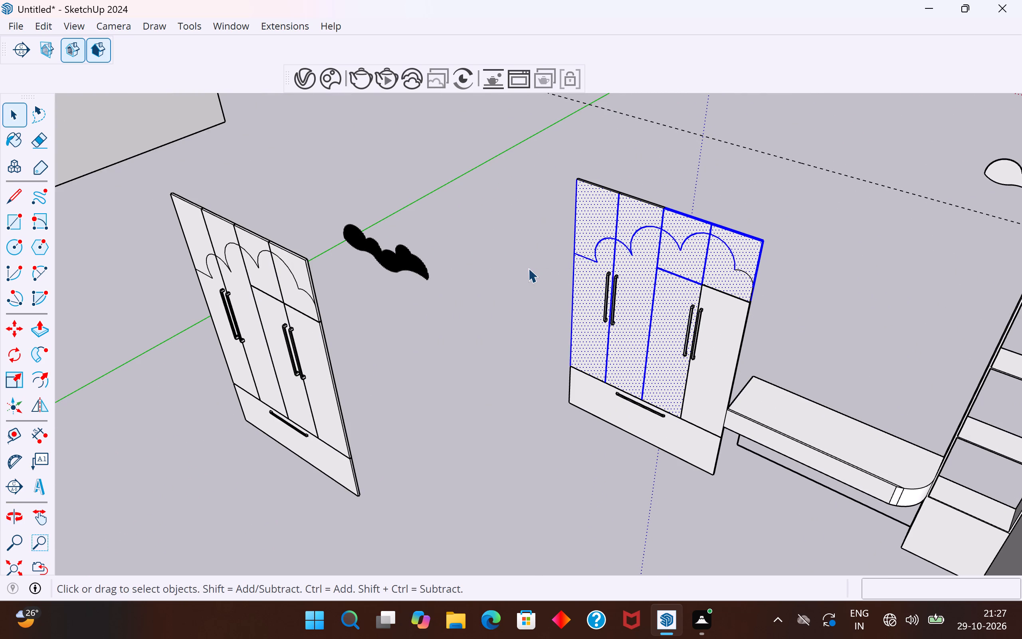
key(Delete)
drag(771, 255, 594, 333)
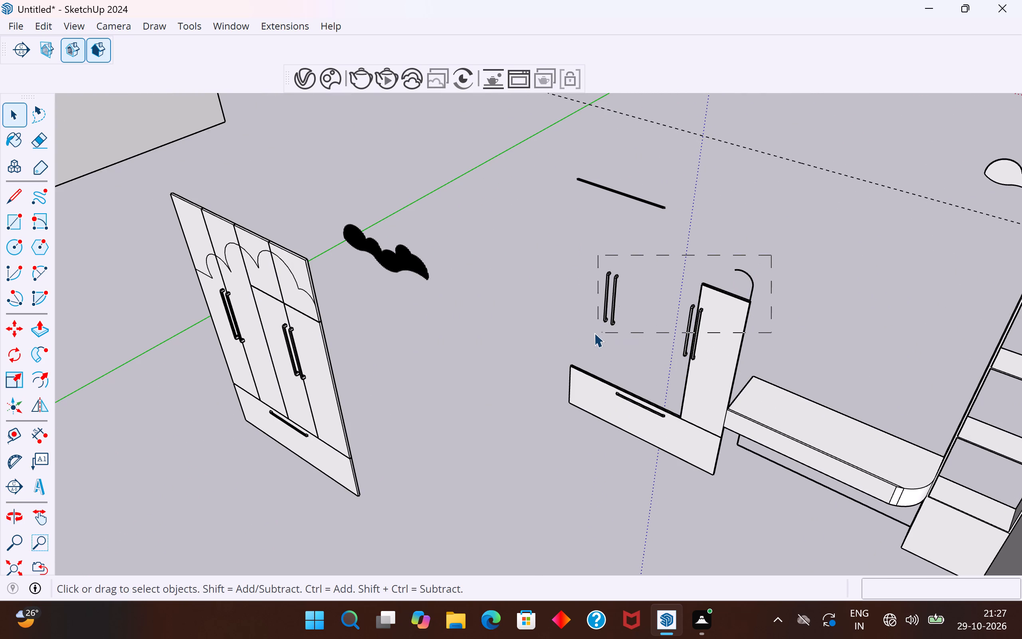
drag(594, 333, 586, 333)
key(Delete)
drag(681, 177, 588, 246)
key(Delete)
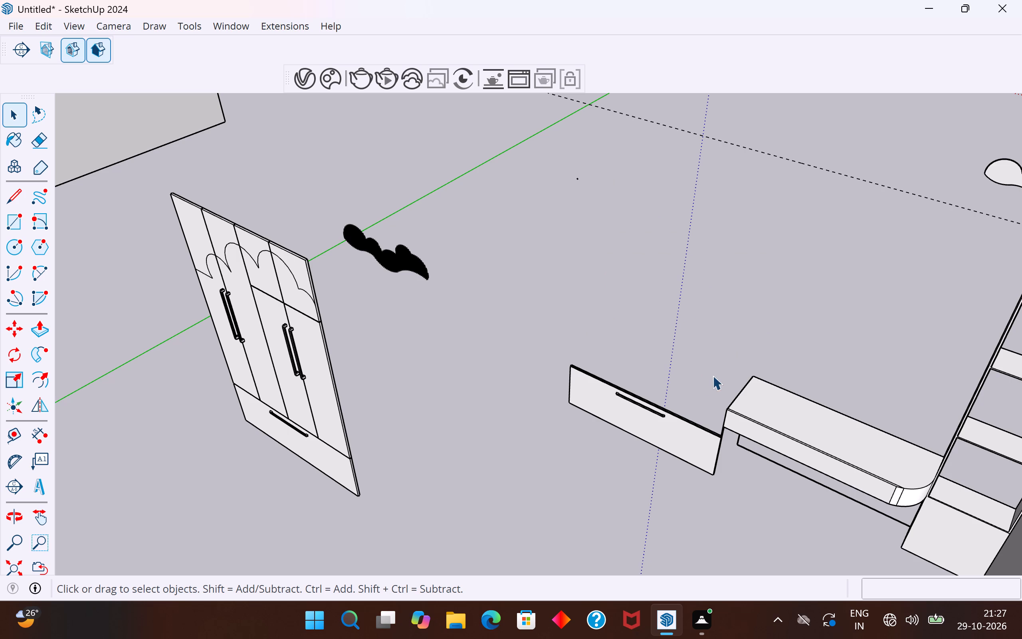
Delete the original wardrobe's drawer front, its handle and the leftover side edges.
drag(709, 378, 600, 469)
key(Delete)
drag(723, 449, 646, 504)
key(Delete)
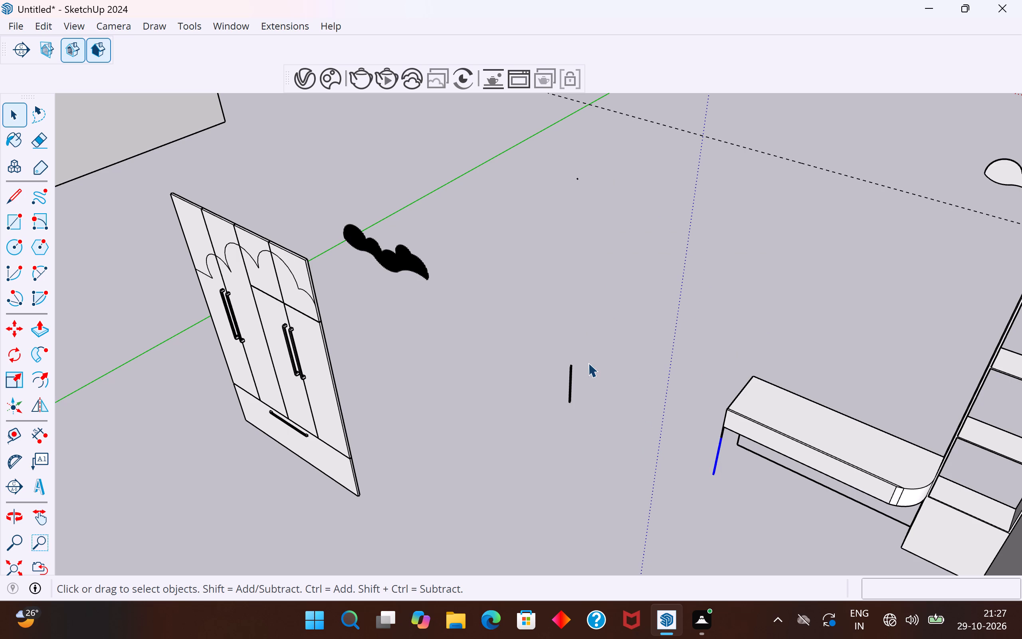
key(Delete)
drag(579, 352, 553, 434)
key(Delete)
key(Delete)
Delete the stray edge at the desk's free end and the long horizontal line beneath the desk.
middle_drag(752, 437, 855, 279)
scroll(706, 398, up, 7)
middle_drag(759, 410, 706, 341)
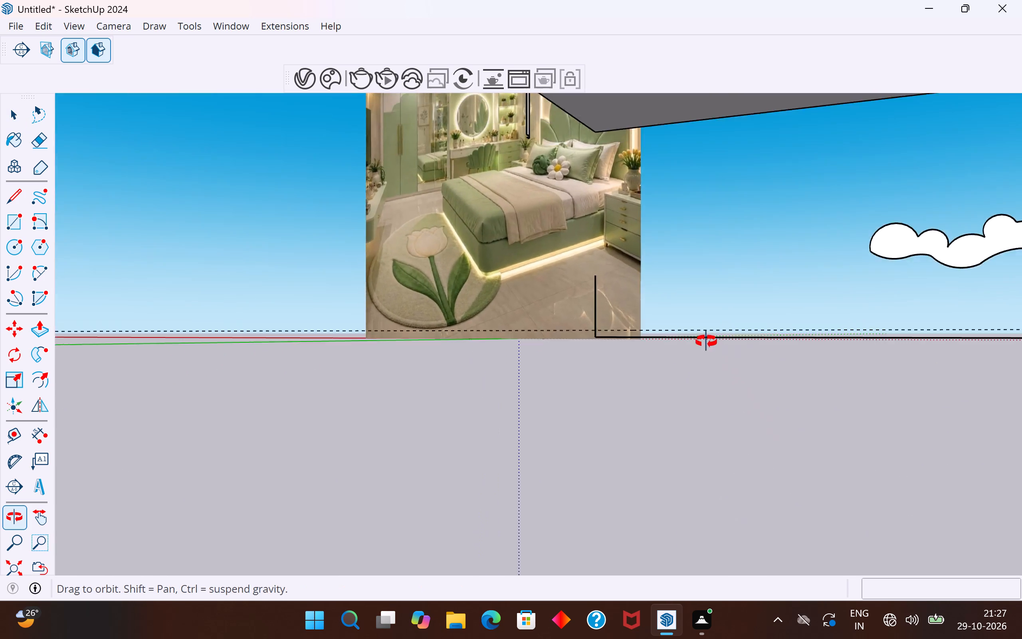
middle_drag(706, 341, 740, 411)
drag(651, 399, 583, 447)
key(Delete)
scroll(583, 447, down, 6)
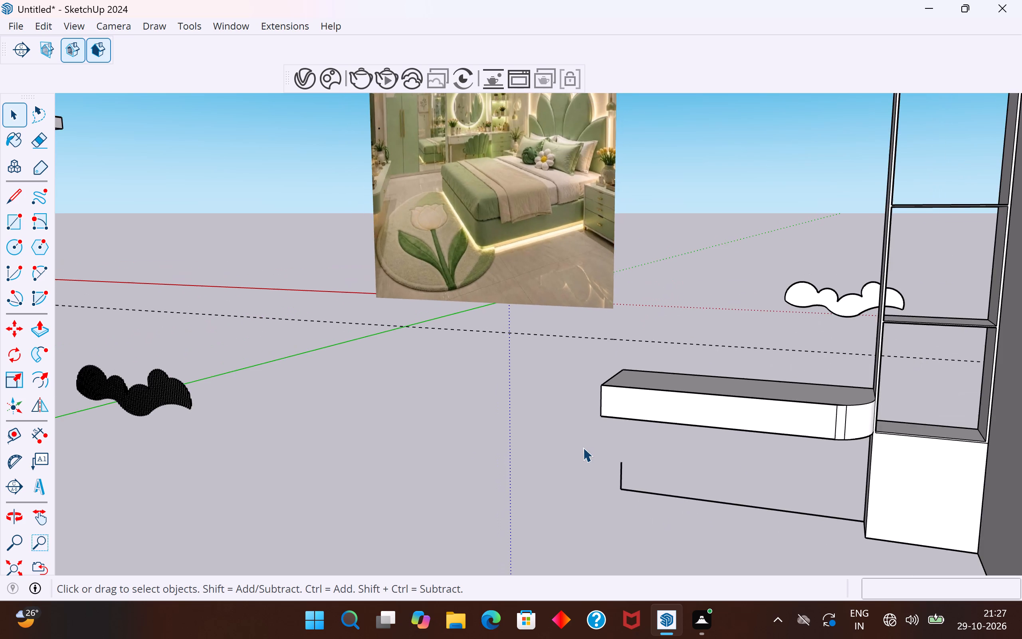
middle_drag(738, 522, 735, 417)
drag(757, 376, 730, 413)
key(Delete)
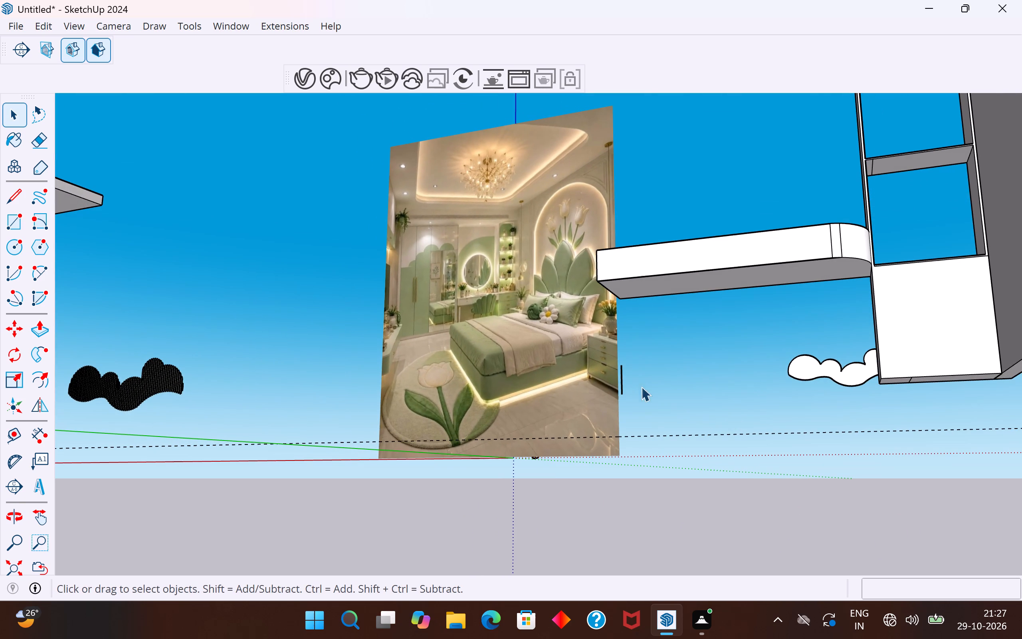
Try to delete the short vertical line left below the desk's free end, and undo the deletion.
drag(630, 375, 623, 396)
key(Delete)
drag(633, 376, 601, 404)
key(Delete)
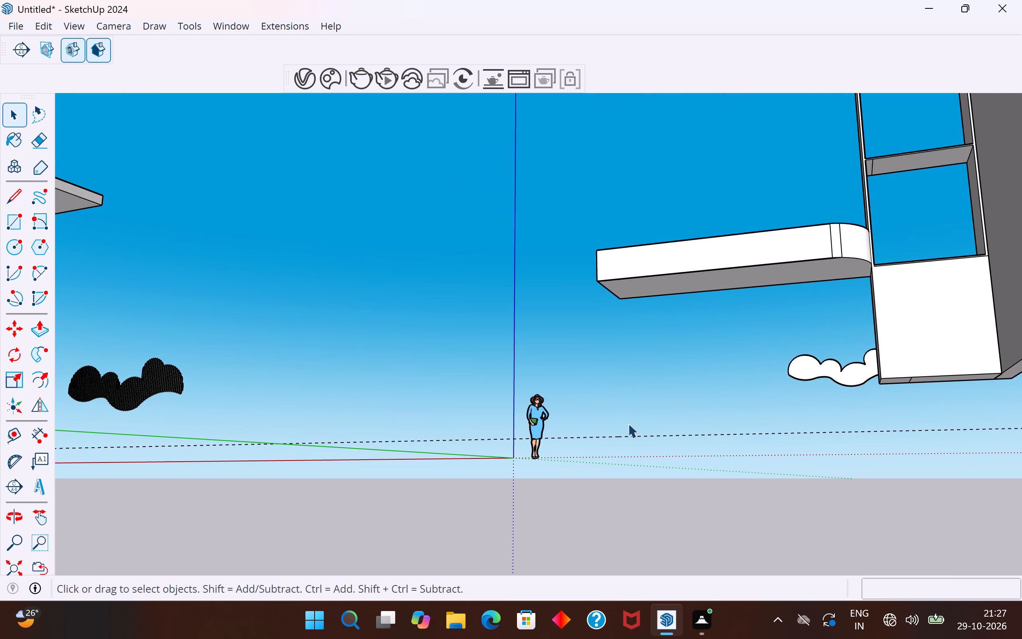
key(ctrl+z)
Delete the short vertical line left below the desk's free end without including the reference image.
ctrl+middle_drag(632, 423, 751, 449)
drag(744, 399, 705, 459)
key(Delete)
Move the wardrobe group by its desk-side bottom corner about 12' 11 7/16" to the free end of the desk.
scroll(667, 445, down, 3)
middle_drag(797, 424, 814, 560)
click(1014, 489)
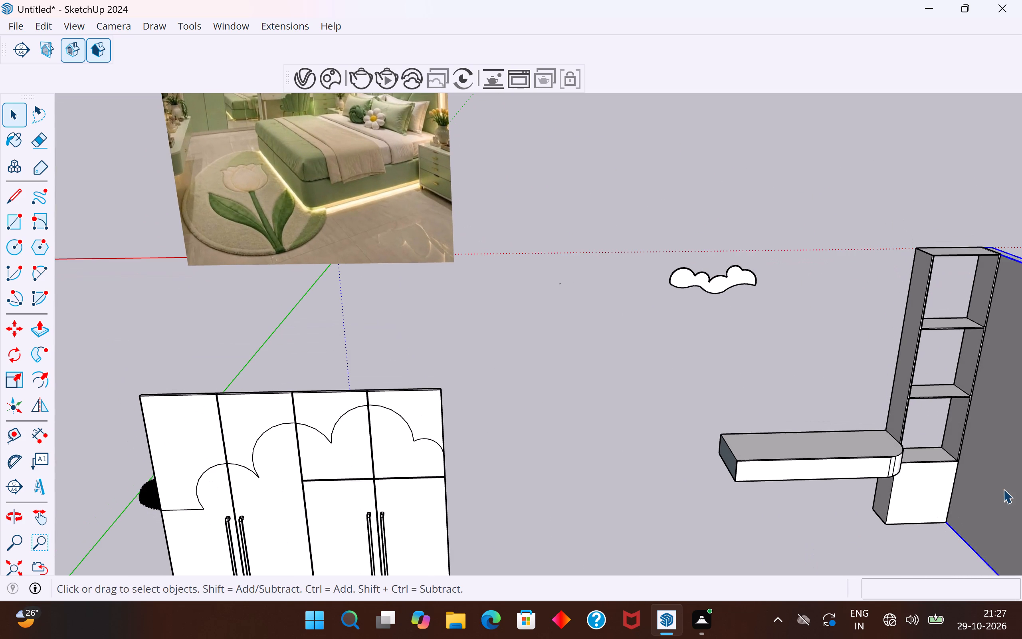
scroll(595, 439, down, 5)
scroll(570, 384, down, 4)
middle_drag(529, 417, 630, 388)
drag(627, 368, 588, 449)
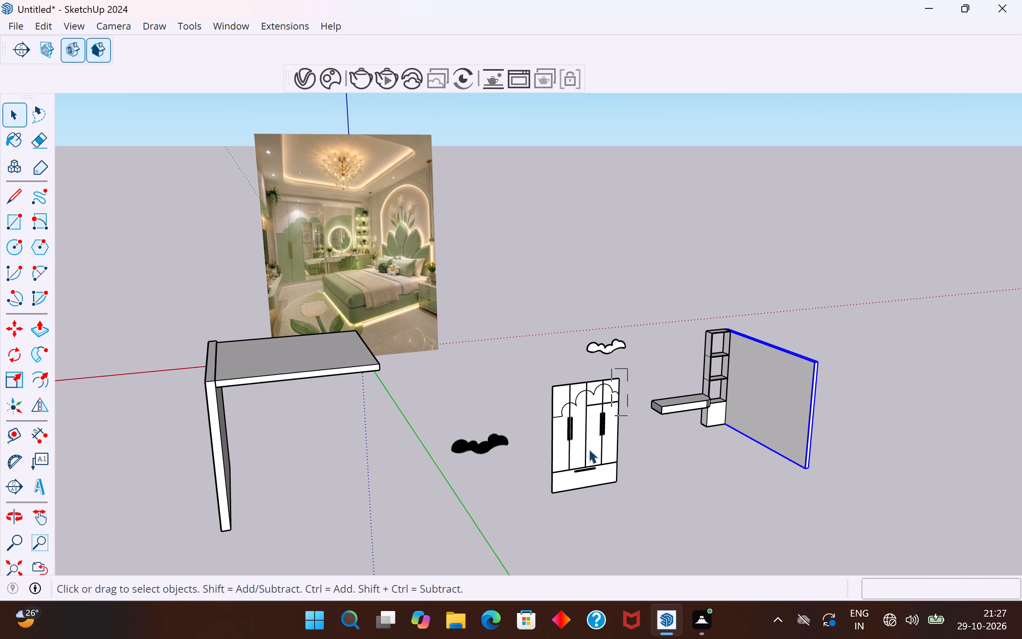
drag(588, 449, 526, 505)
right_click(558, 463)
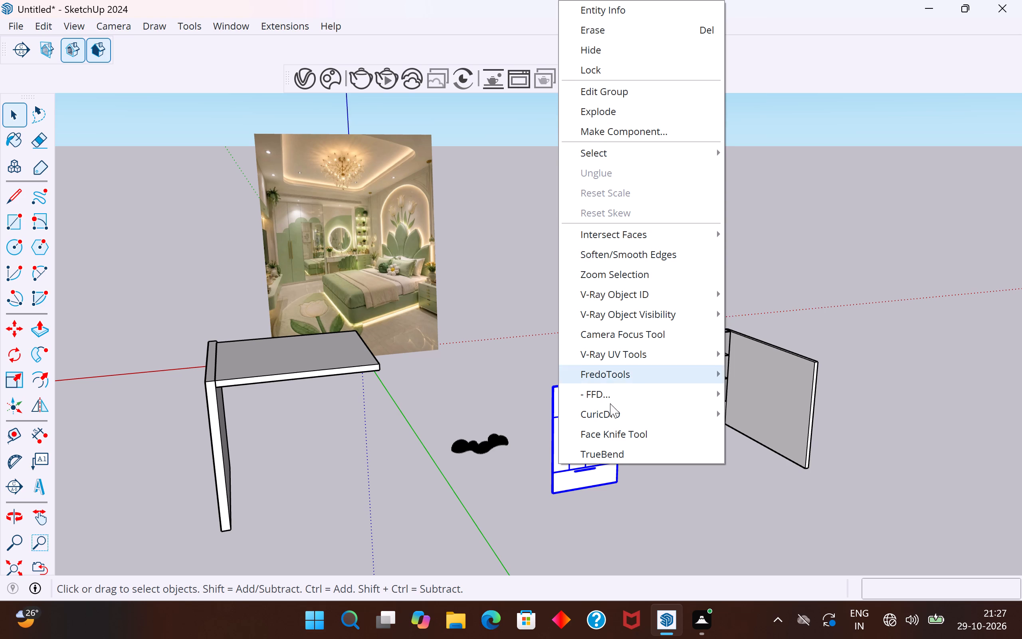
click(654, 496)
click(609, 474)
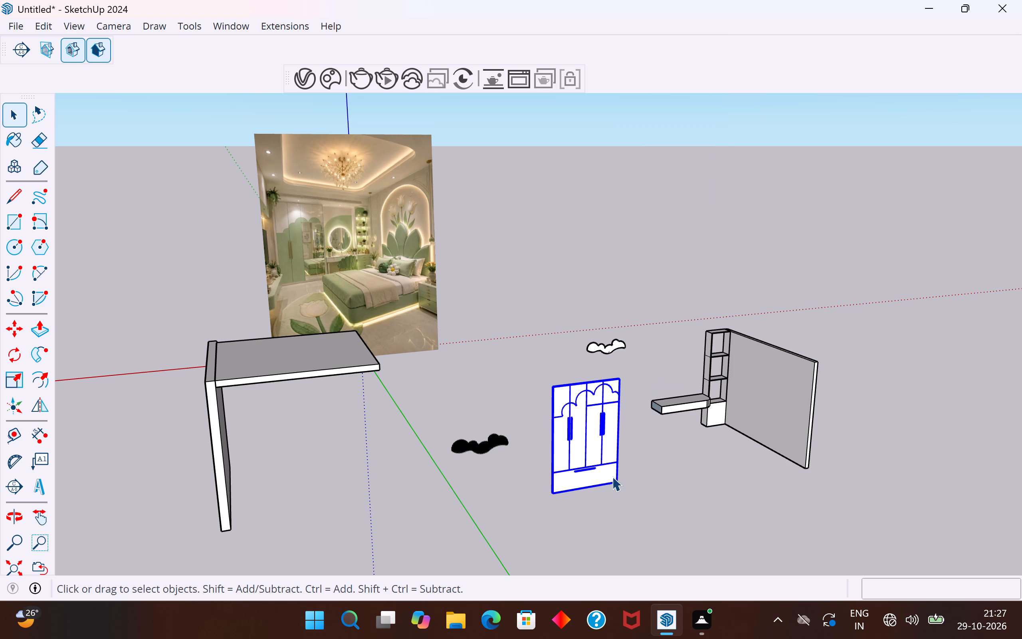
key(m)
middle_drag(654, 439, 499, 441)
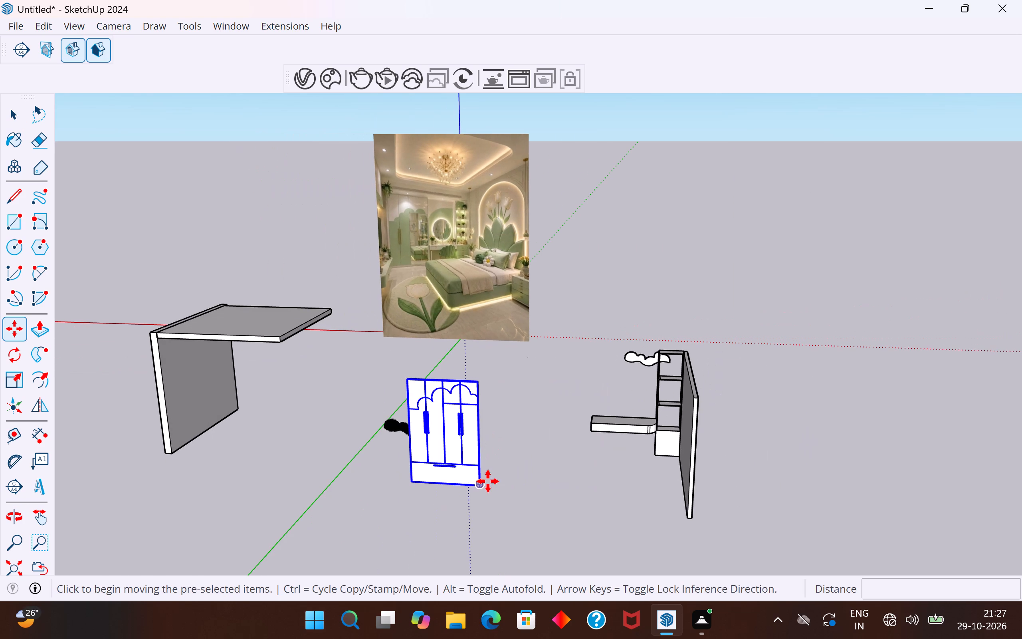
click(487, 484)
scroll(587, 452, up, 9)
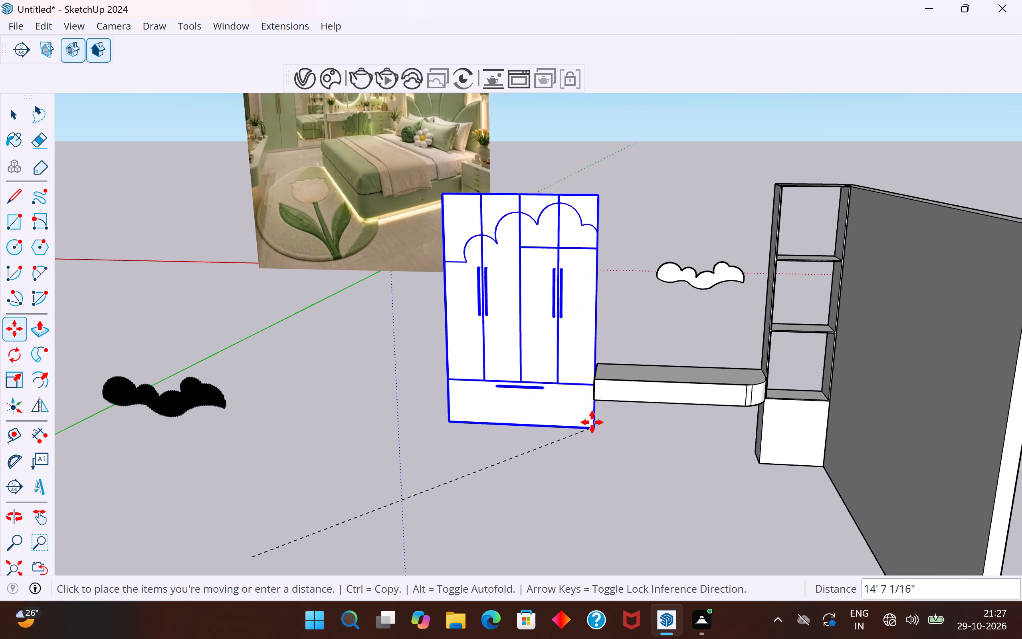
click(592, 444)
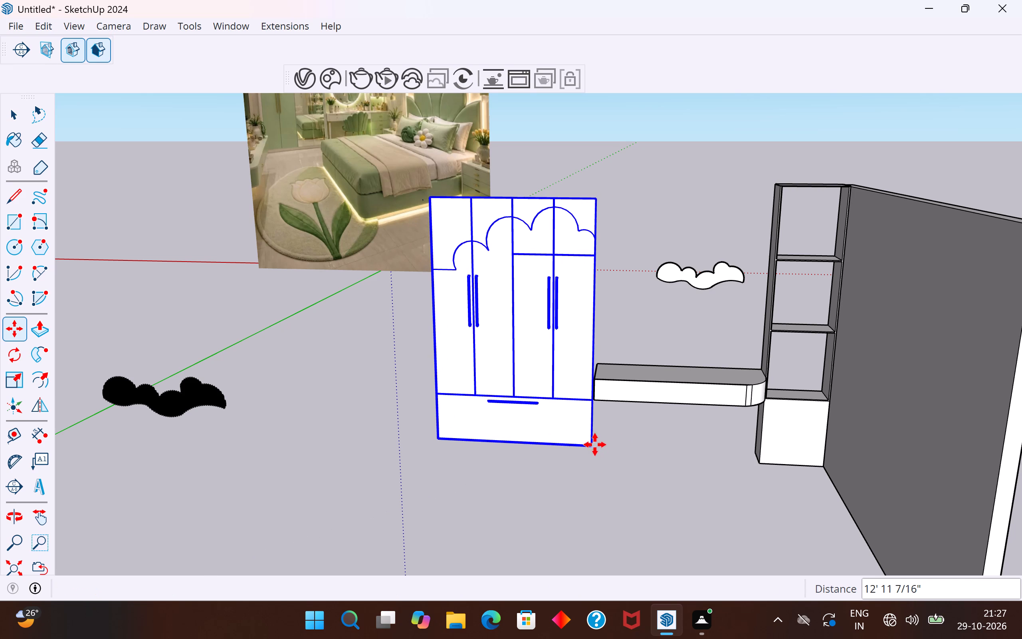
Move the wardrobe group about 1' 3 3/16" along the desk's end edge to the desk's front corner.
middle_drag(618, 445, 503, 590)
scroll(517, 464, up, 11)
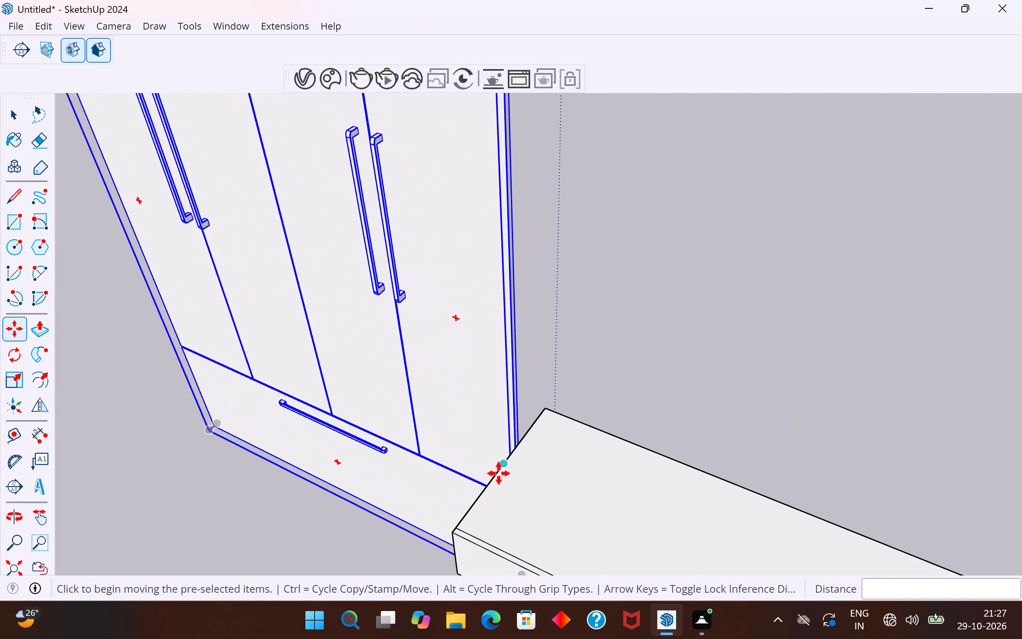
scroll(499, 473, up, 5)
click(519, 444)
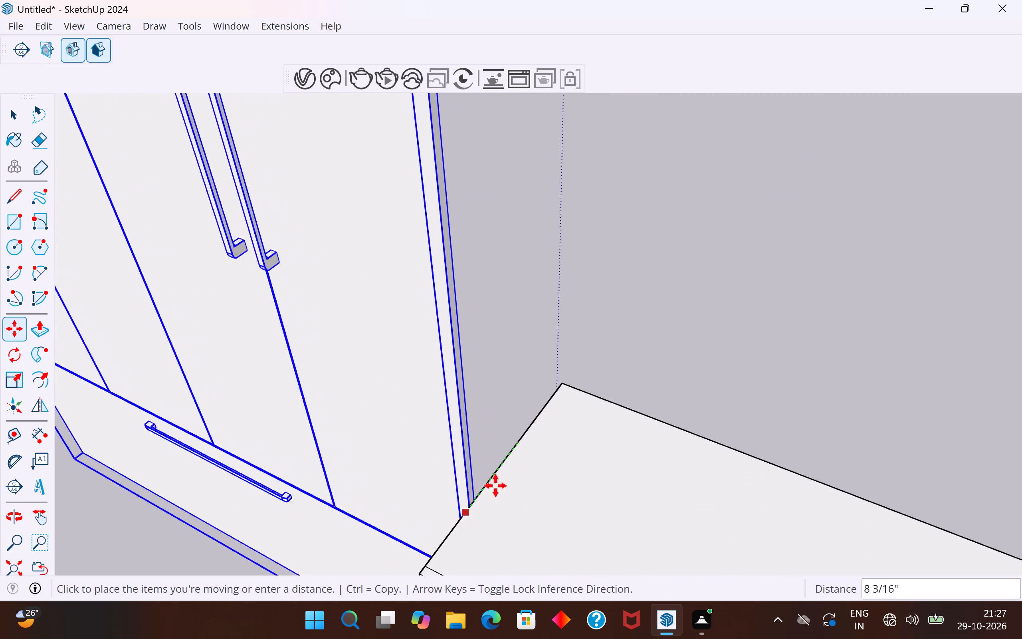
scroll(547, 417, down, 7)
click(486, 496)
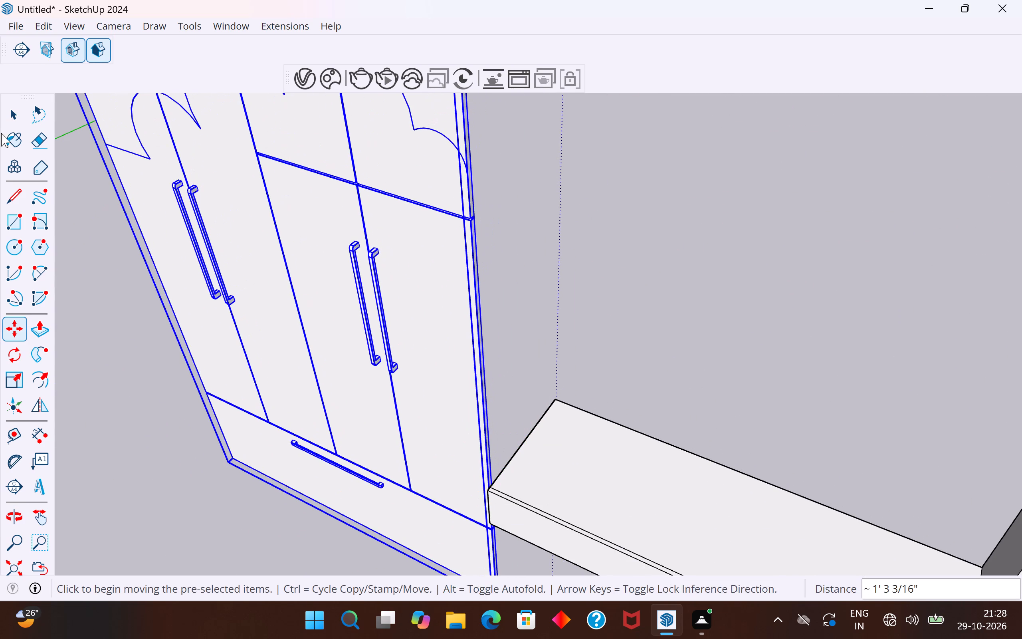
click(11, 120)
click(603, 254)
scroll(778, 200, down, 6)
middle_drag(675, 341, 844, 337)
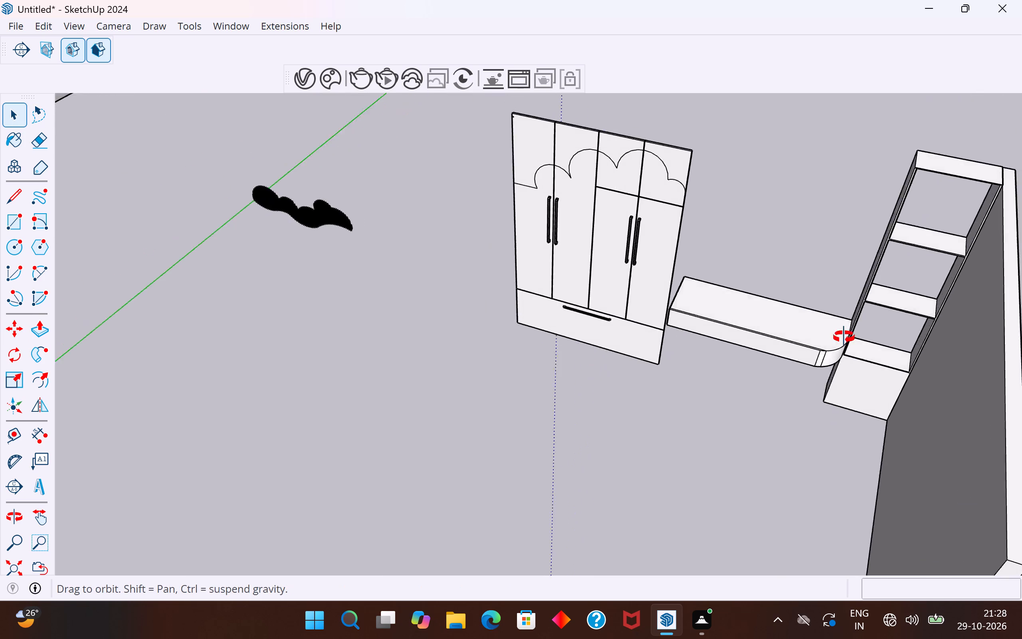
middle_drag(844, 337, 805, 191)
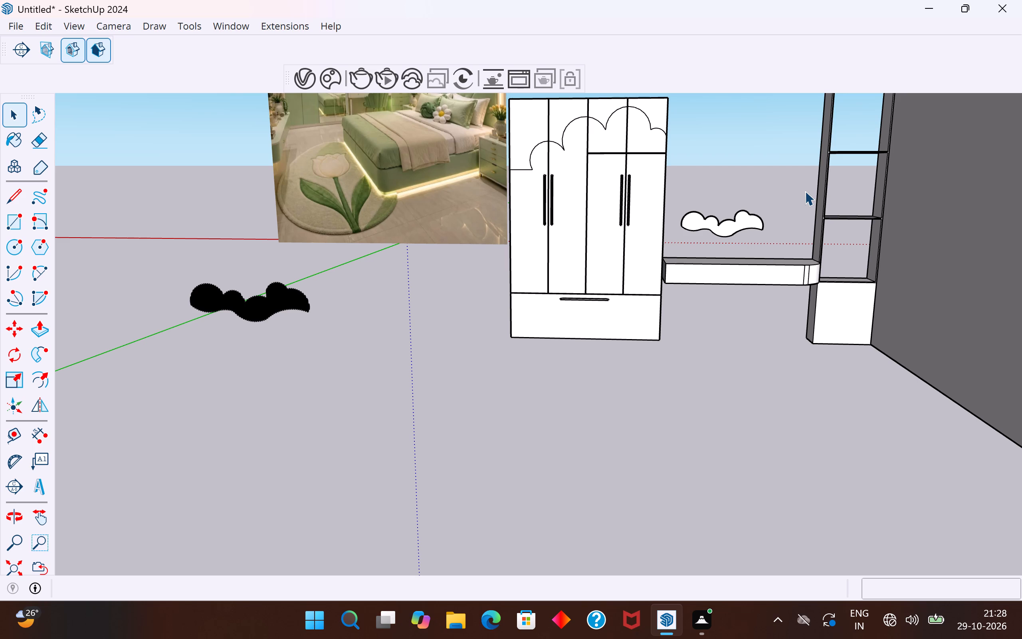
Start saving the model in the Sketchup intership file folder on New Volume (D:) and clear the default file name.
click(45, 22)
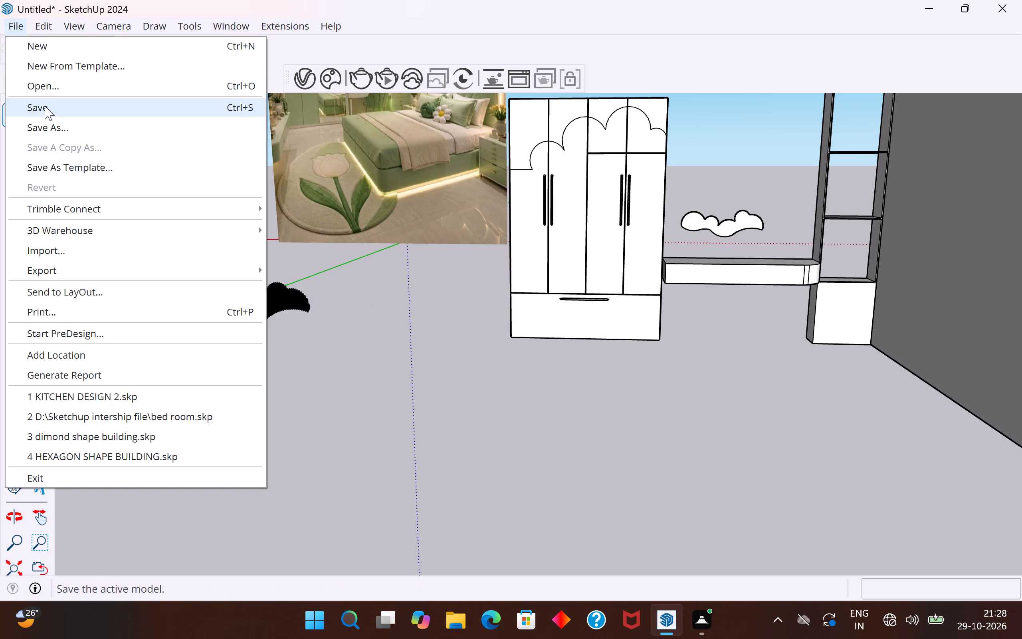
click(47, 112)
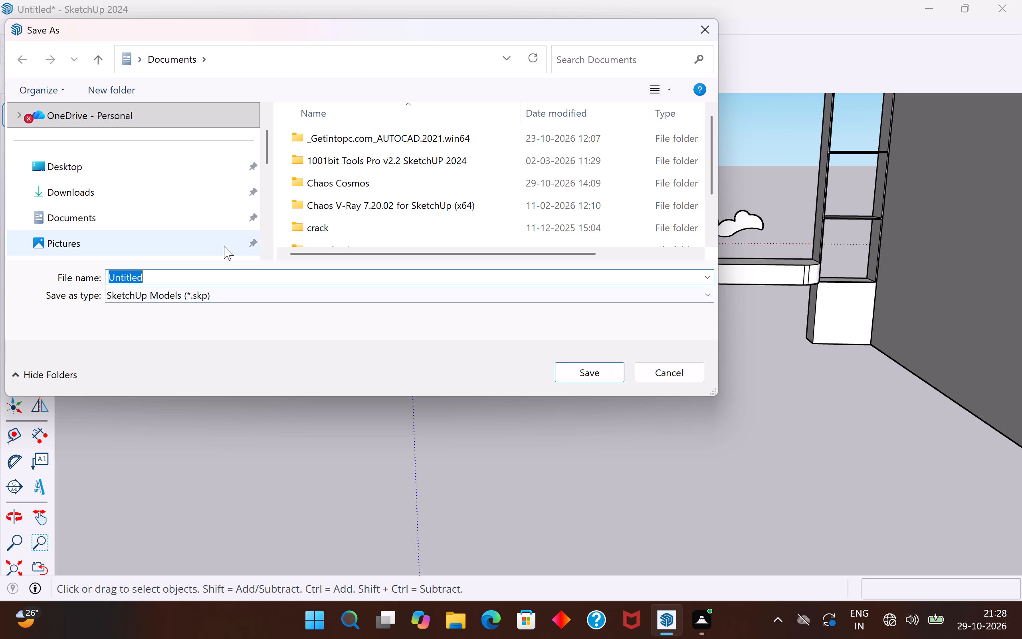
scroll(81, 208, down, 5)
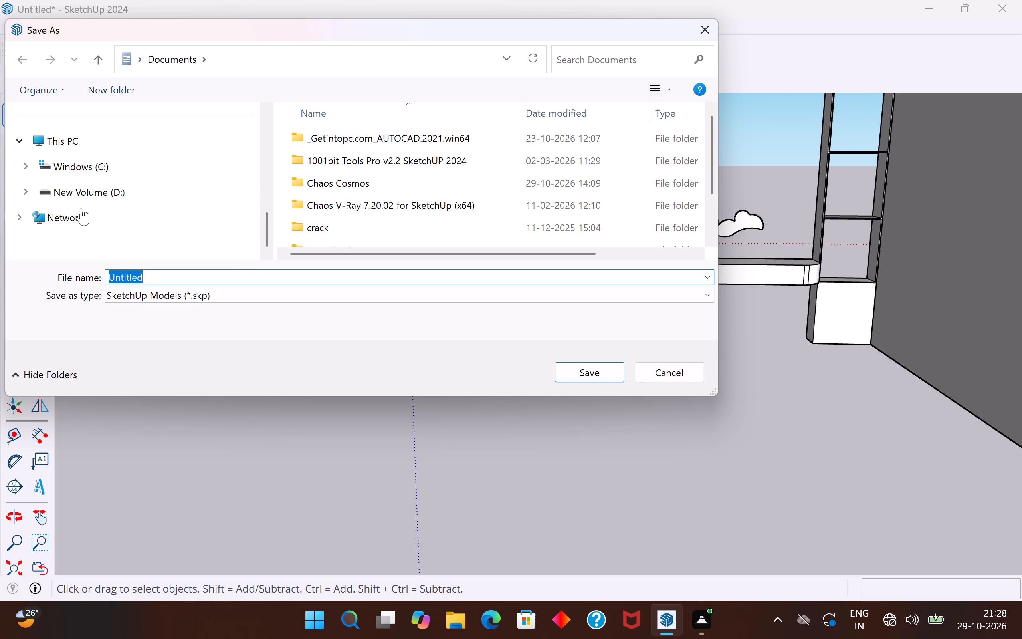
click(93, 188)
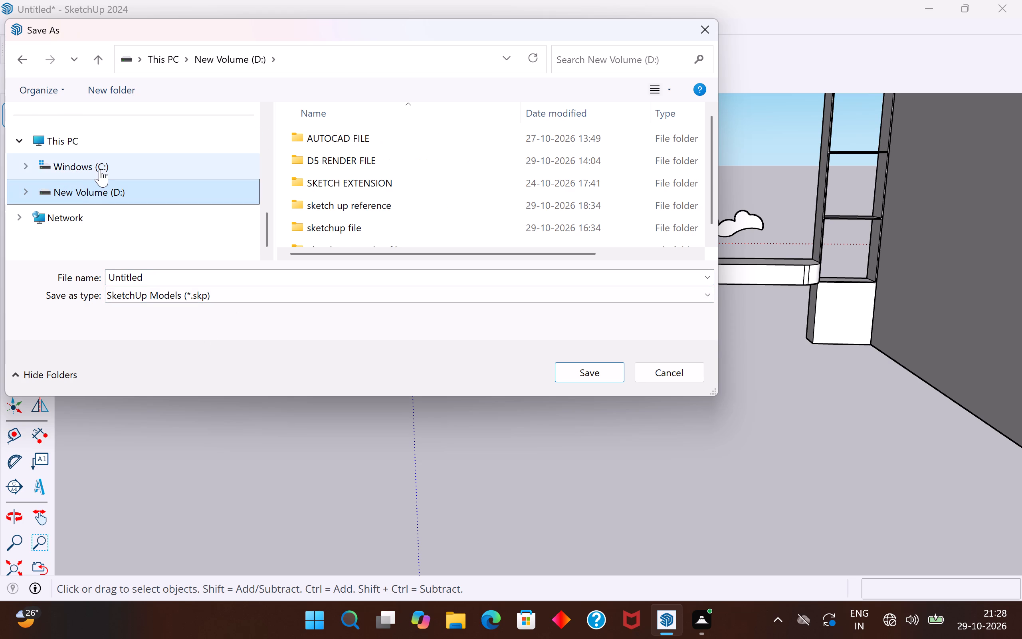
click(100, 169)
scroll(365, 245, down, 6)
scroll(365, 245, up, 3)
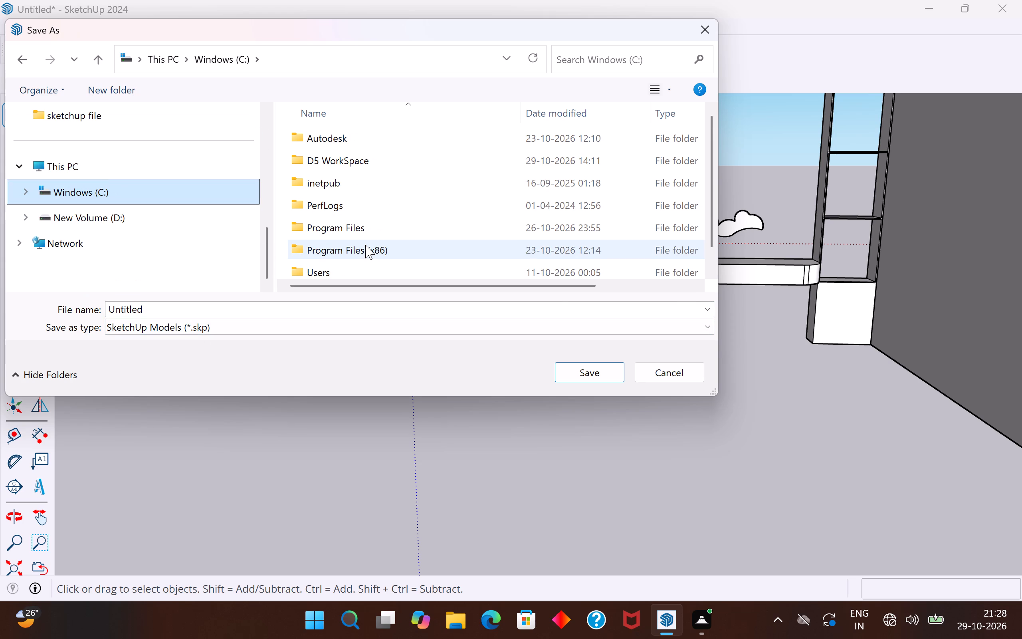
scroll(365, 245, up, 2)
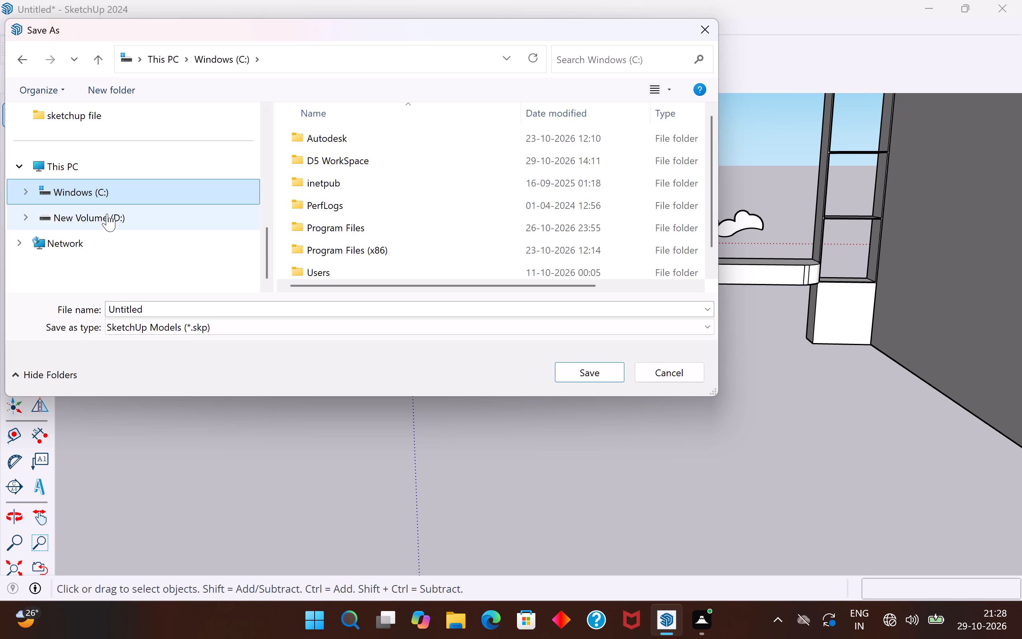
click(107, 214)
double_click(364, 254)
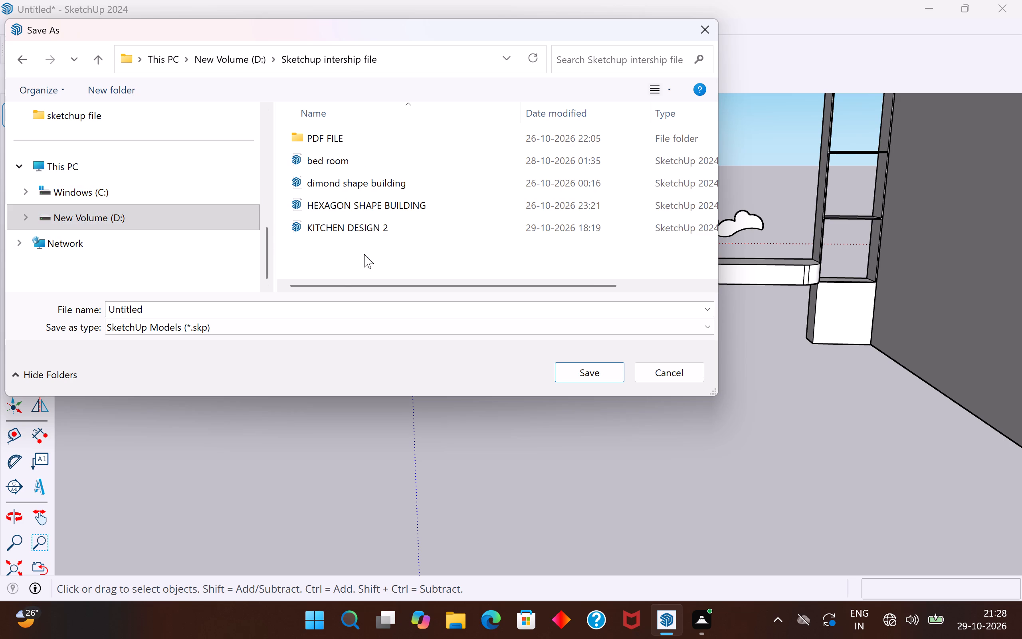
click(217, 308)
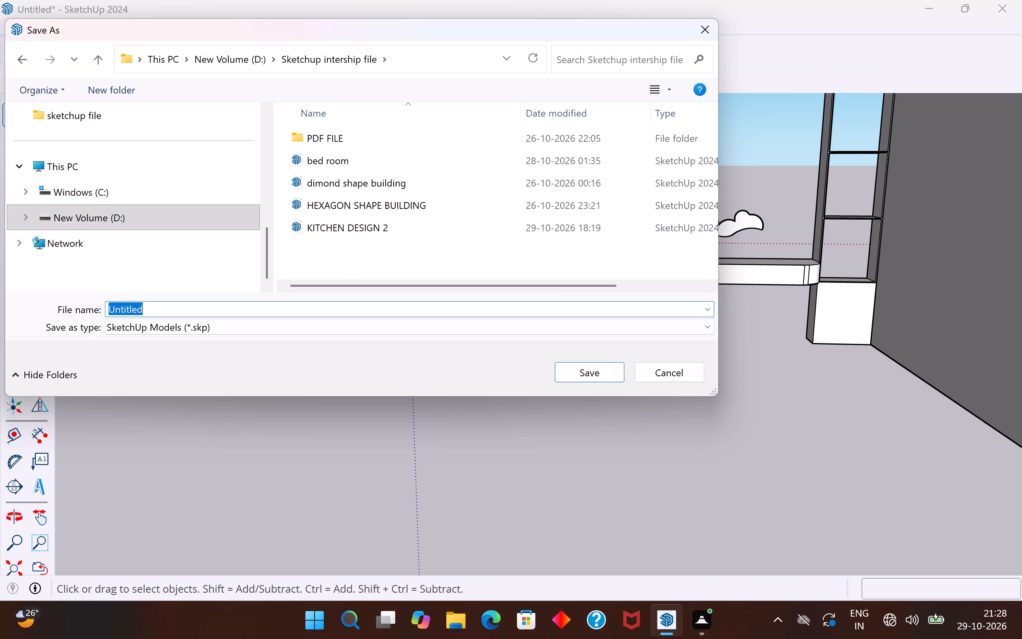
key(BackSpace)
key(BackSpace)
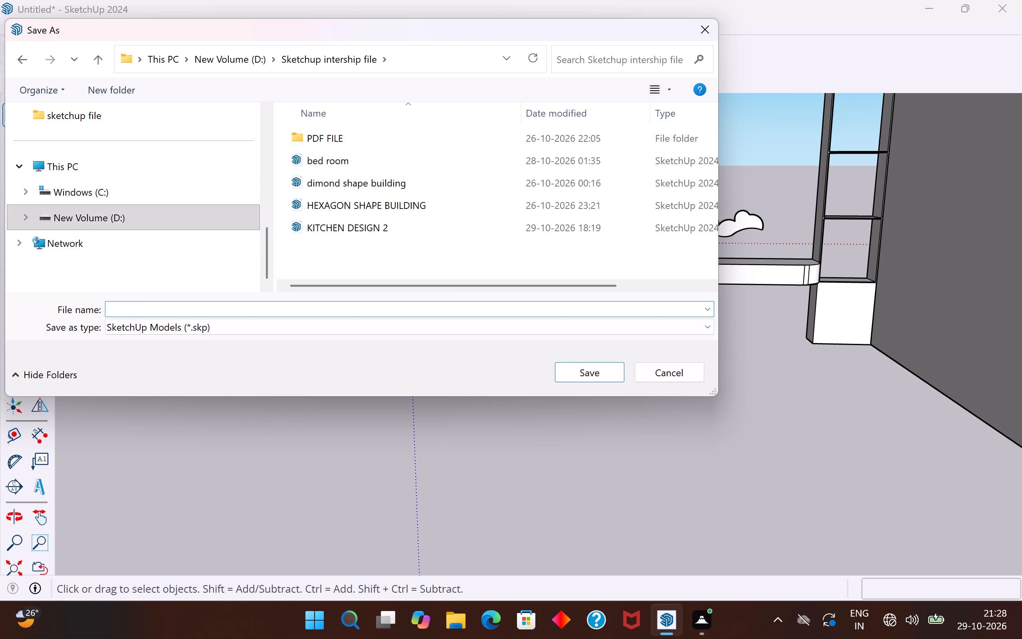
scroll(454, 477, down, 5)
drag(422, 30, 658, 63)
click(451, 334)
click(448, 346)
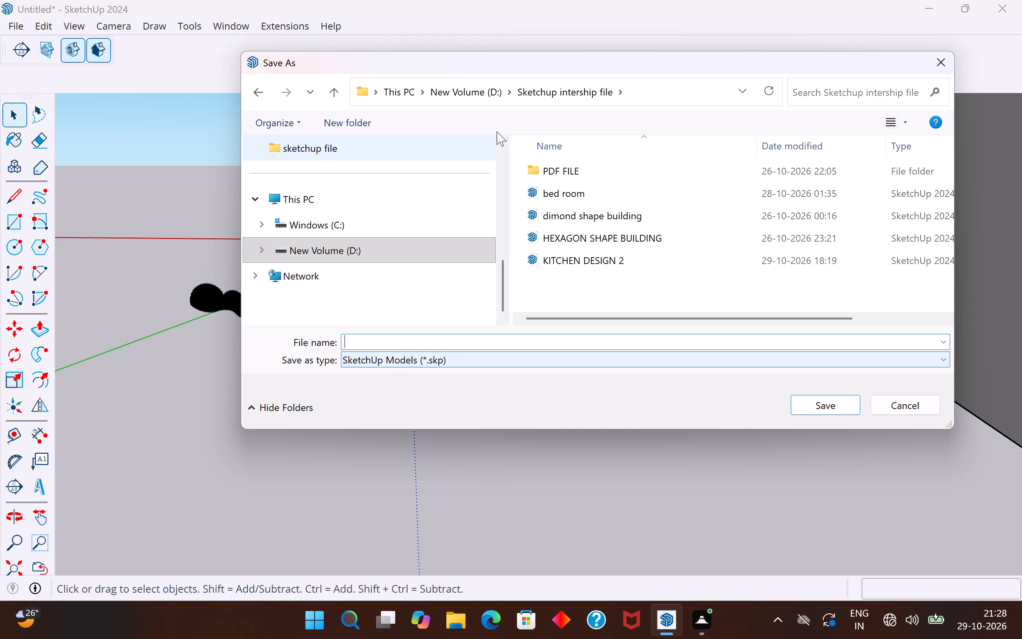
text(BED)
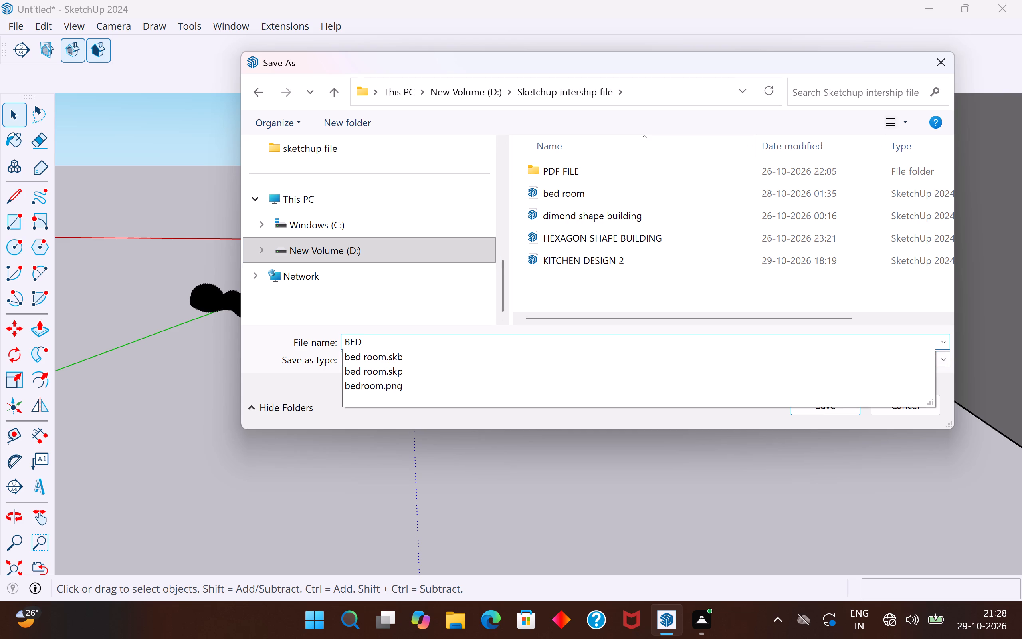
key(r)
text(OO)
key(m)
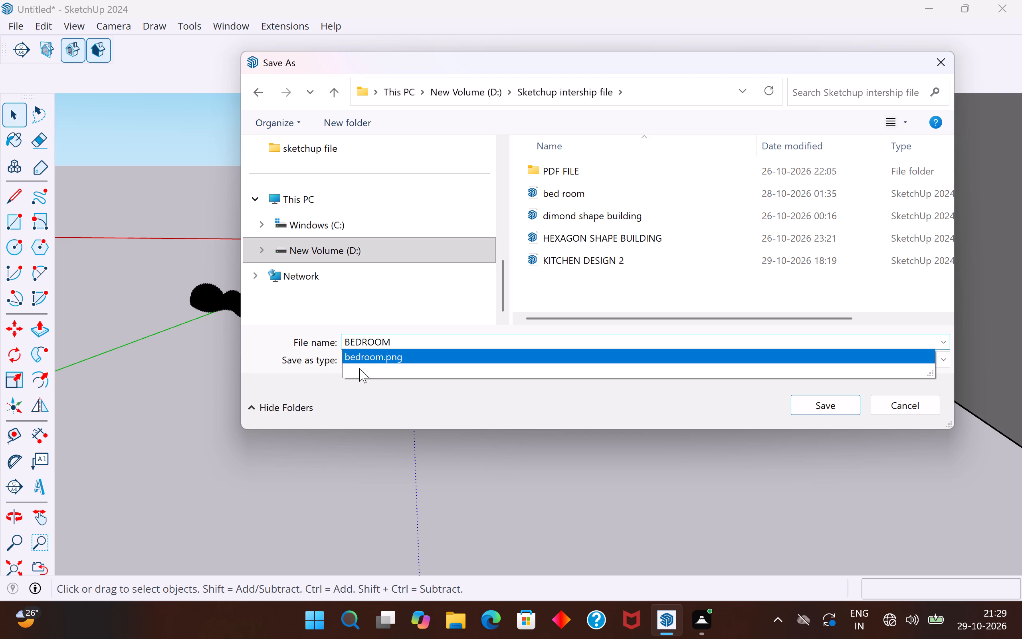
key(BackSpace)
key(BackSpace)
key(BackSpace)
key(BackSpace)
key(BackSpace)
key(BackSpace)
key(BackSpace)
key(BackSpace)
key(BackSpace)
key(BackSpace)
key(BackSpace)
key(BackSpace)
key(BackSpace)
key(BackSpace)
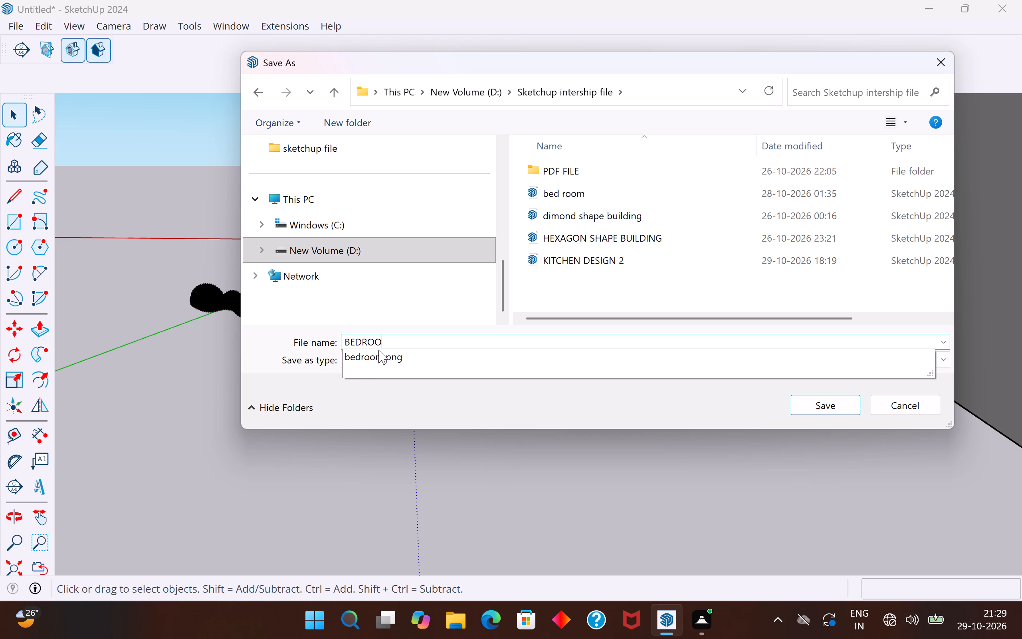
Name the file DECORETIVE BED ROOM and save it as a SketchUp model.
text(DECORE)
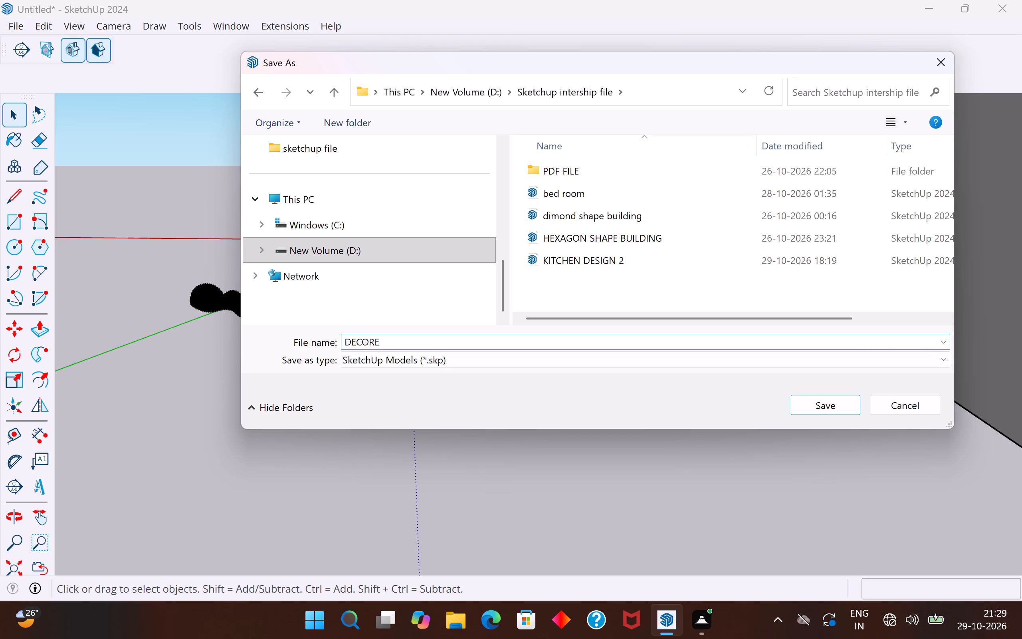
text(TIVE)
key(space)
text(BED ROOM)
click(838, 405)
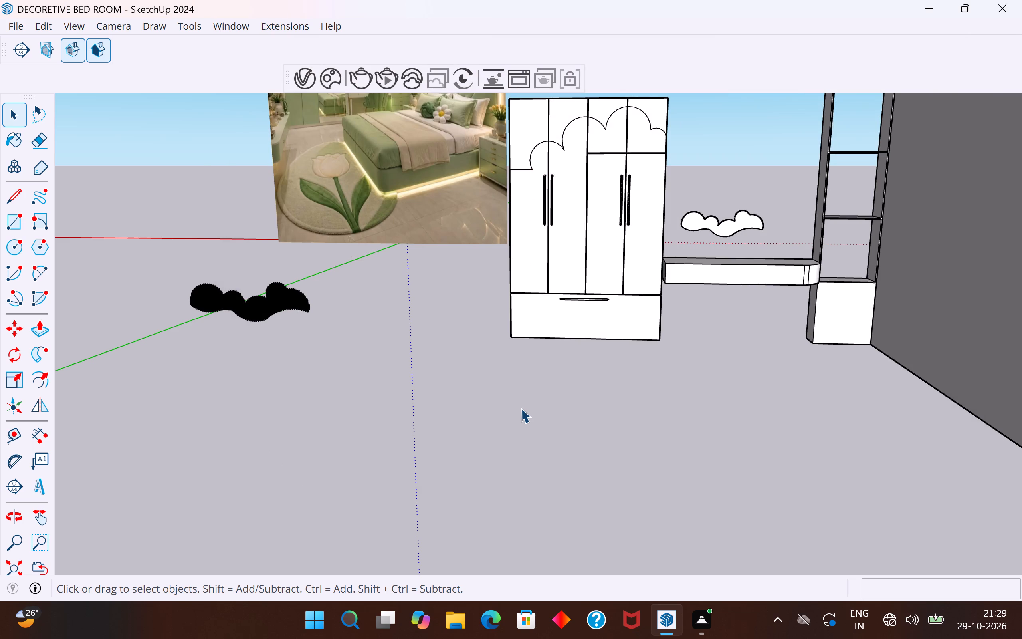
Save the DECORETIVE BED ROOM model again under its existing name.
scroll(521, 408, down, 12)
click(20, 22)
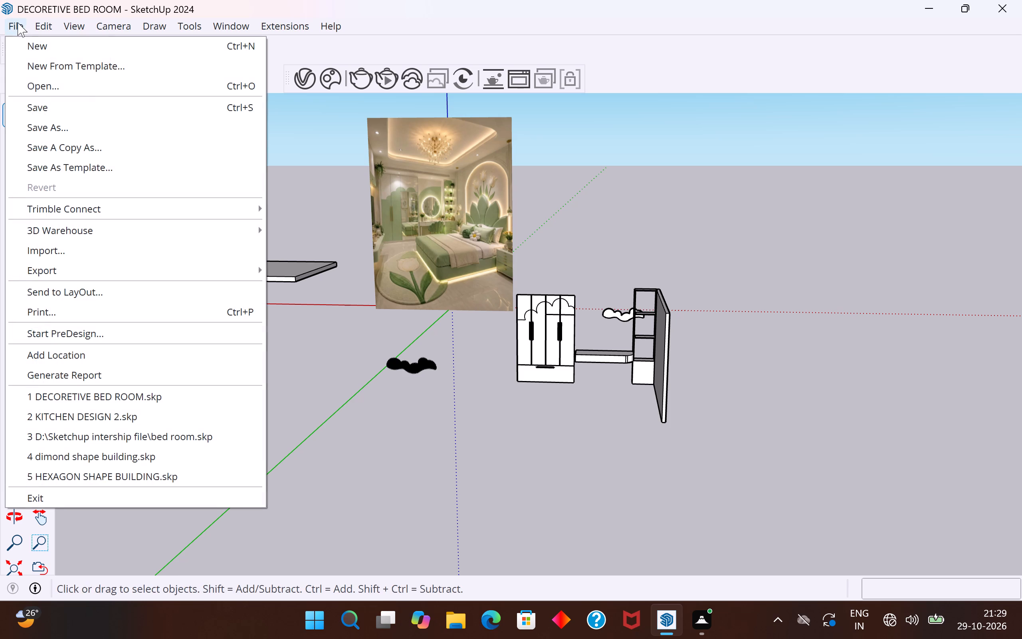
click(40, 100)
scroll(357, 386, down, 5)
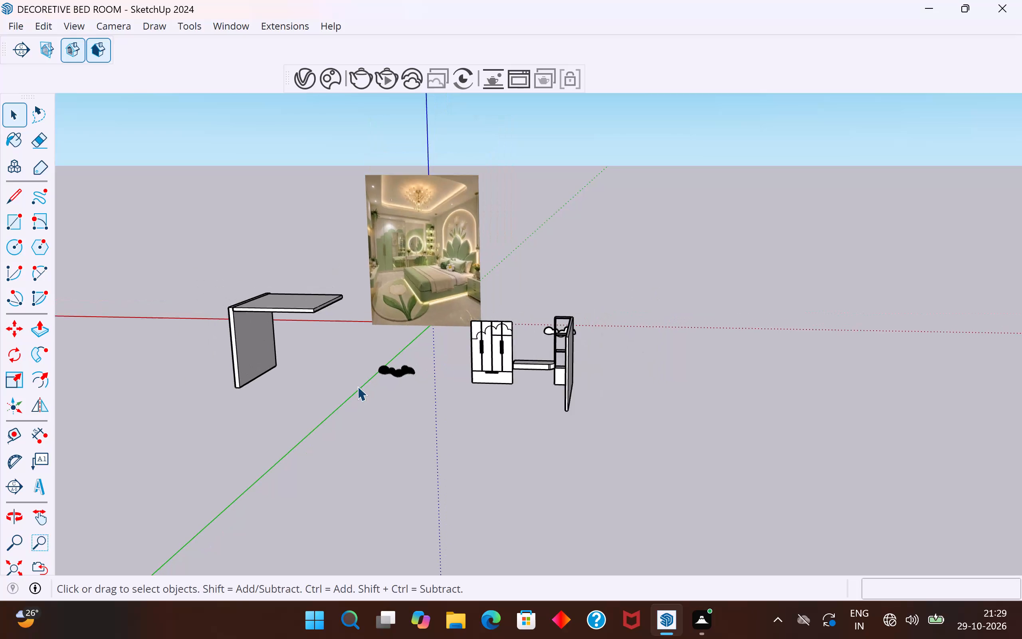
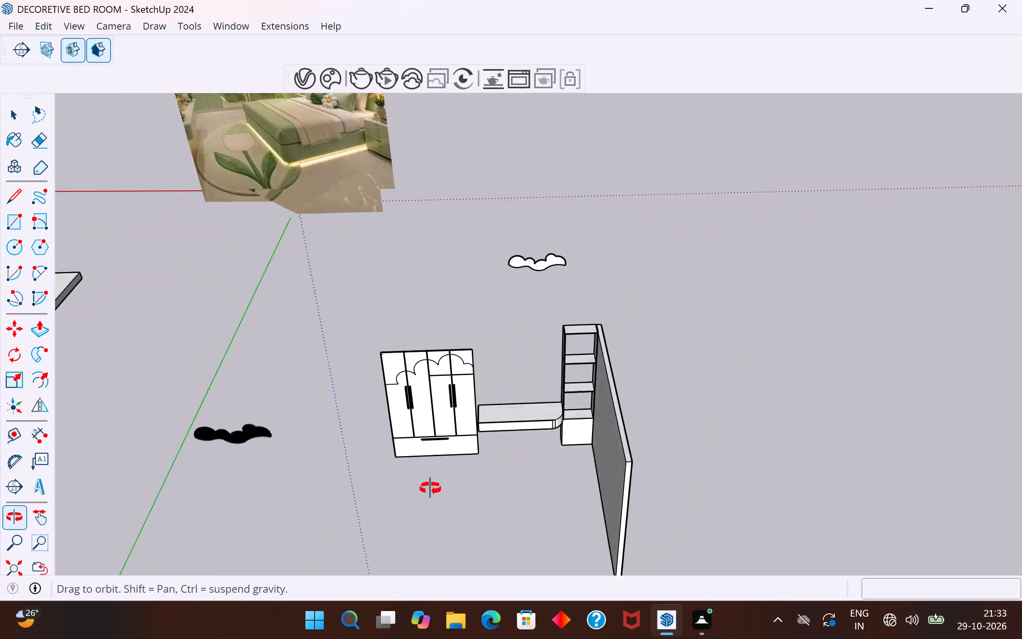
Move the wardrobe group about 2 11/16" so its side edge meets the end of the desk.
scroll(430, 488, up, 5)
middle_drag(527, 416, 555, 422)
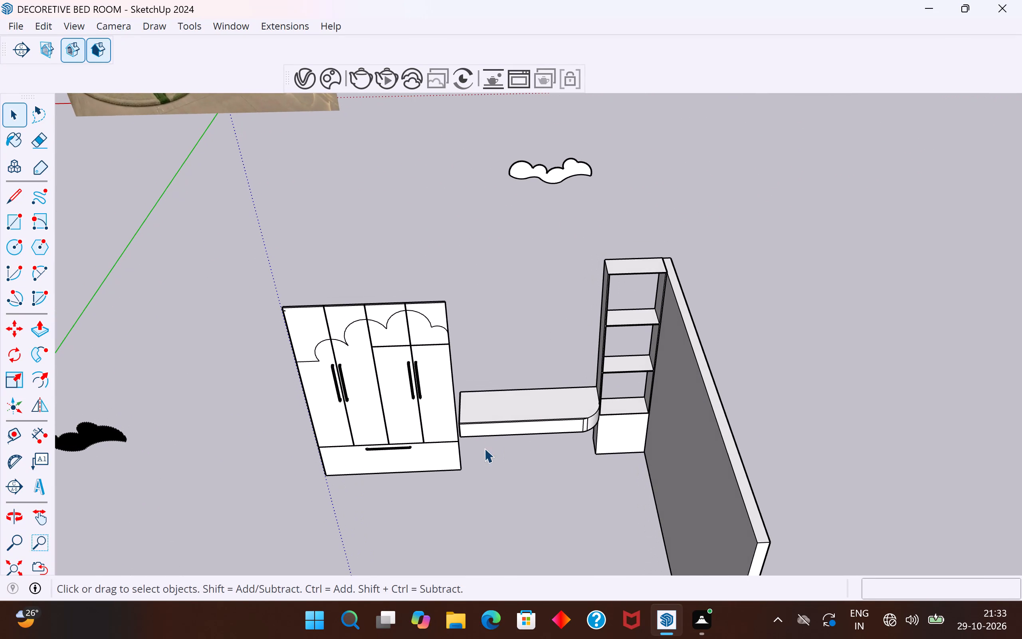
scroll(461, 426, up, 1)
middle_drag(460, 425, 481, 369)
scroll(463, 397, up, 5)
click(463, 402)
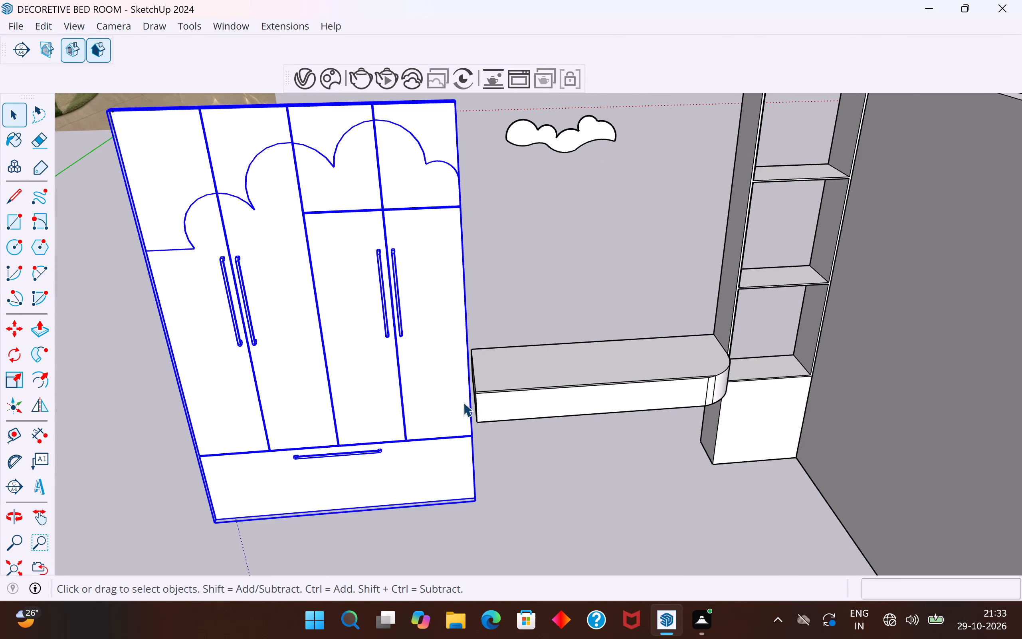
scroll(463, 402, up, 8)
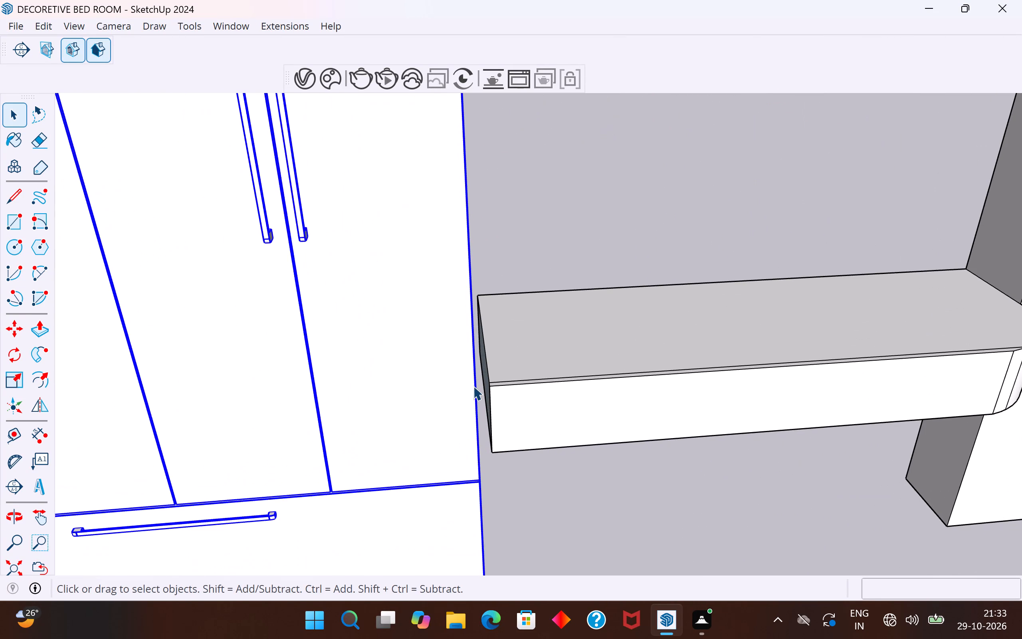
key(m)
scroll(472, 387, up, 5)
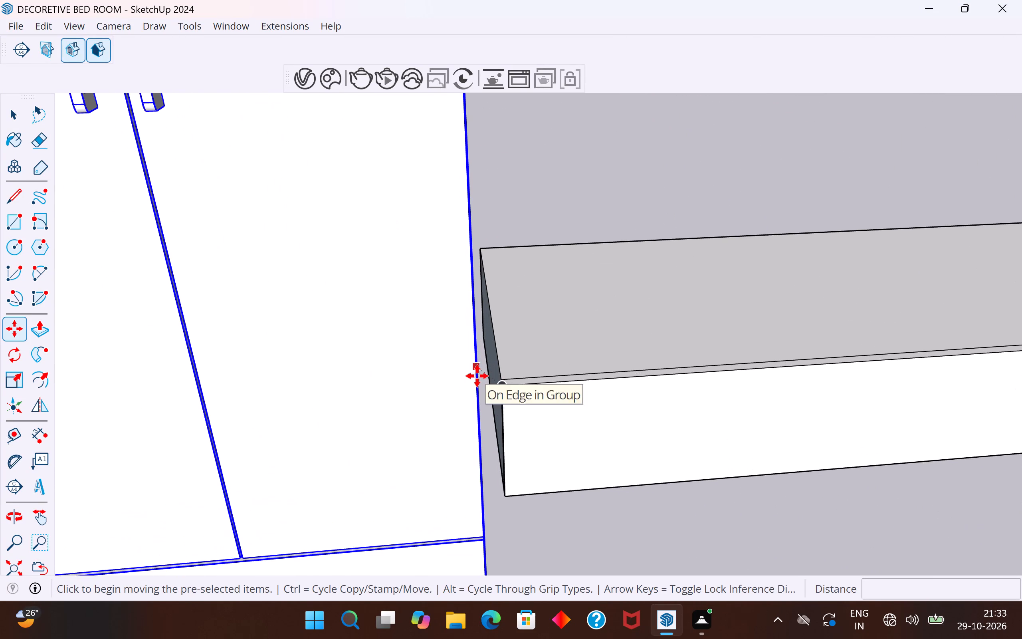
click(475, 381)
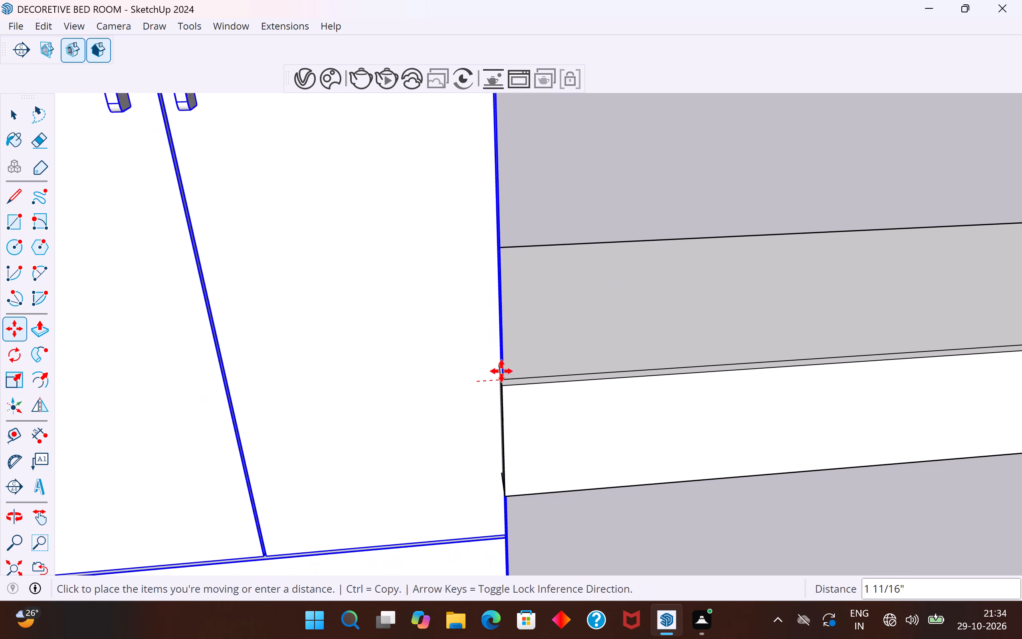
click(501, 372)
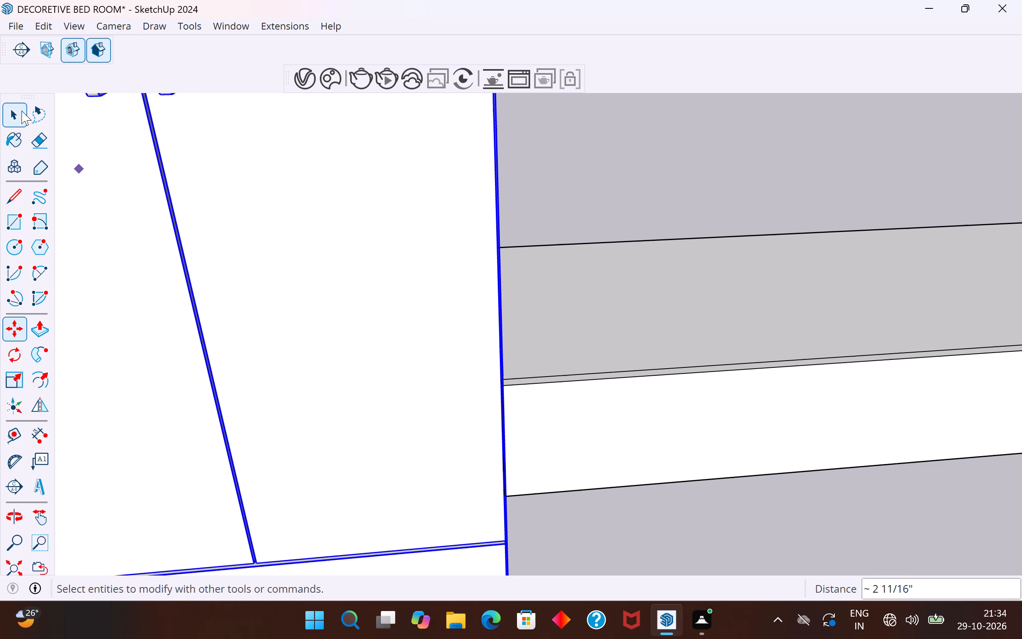
click(22, 111)
click(491, 159)
click(552, 157)
Examine the wardrobe, desk, shelf unit and loose cloud shapes from several angles.
scroll(445, 338, down, 13)
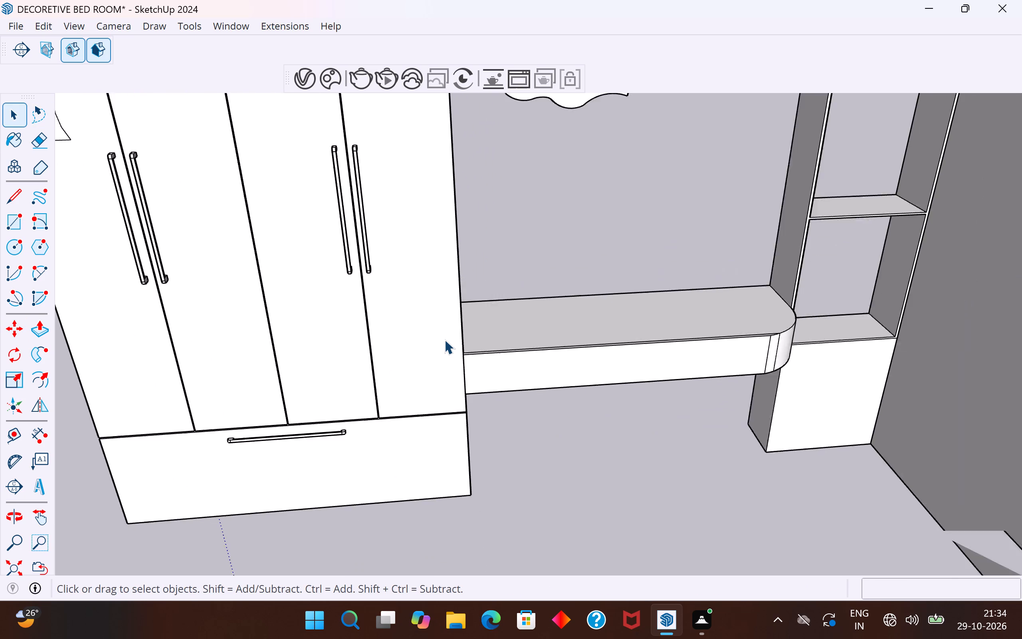
scroll(444, 339, down, 8)
middle_drag(494, 411, 537, 383)
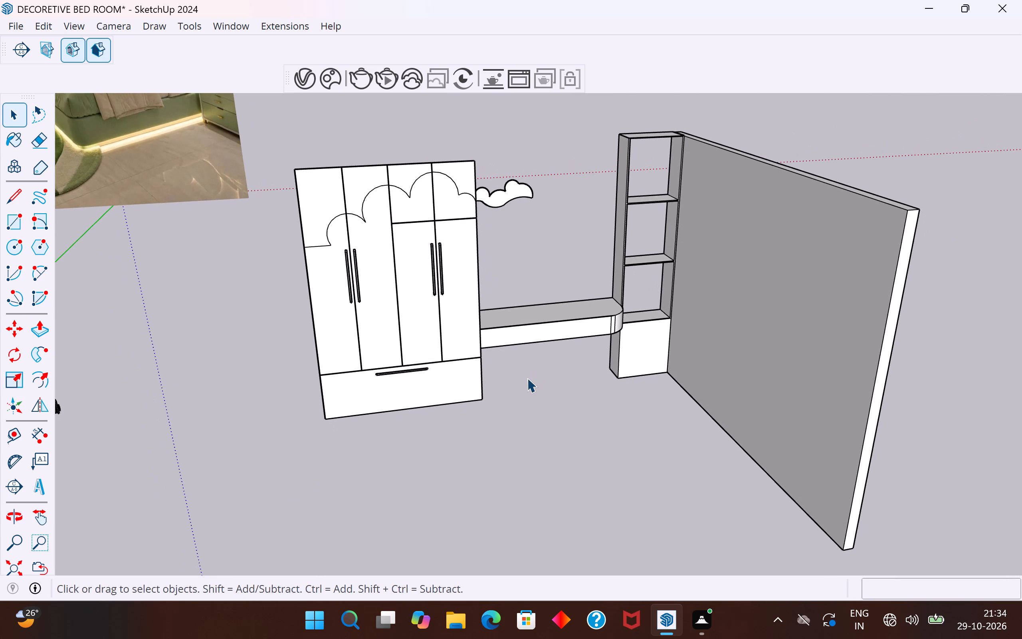
click(501, 191)
middle_drag(533, 206, 485, 219)
scroll(527, 219, up, 1)
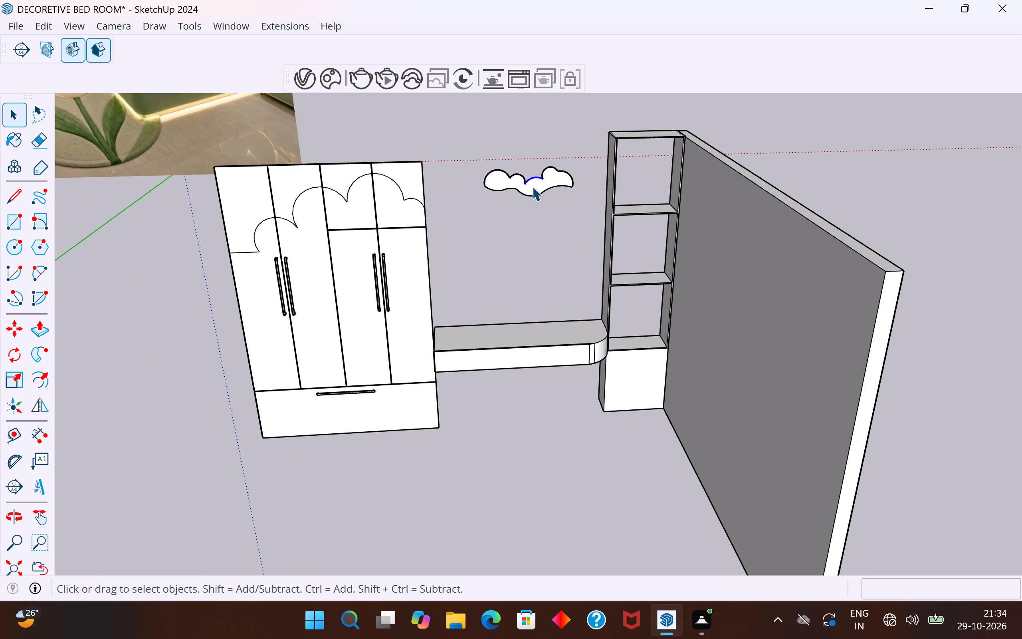
double_click(532, 187)
scroll(532, 187, down, 6)
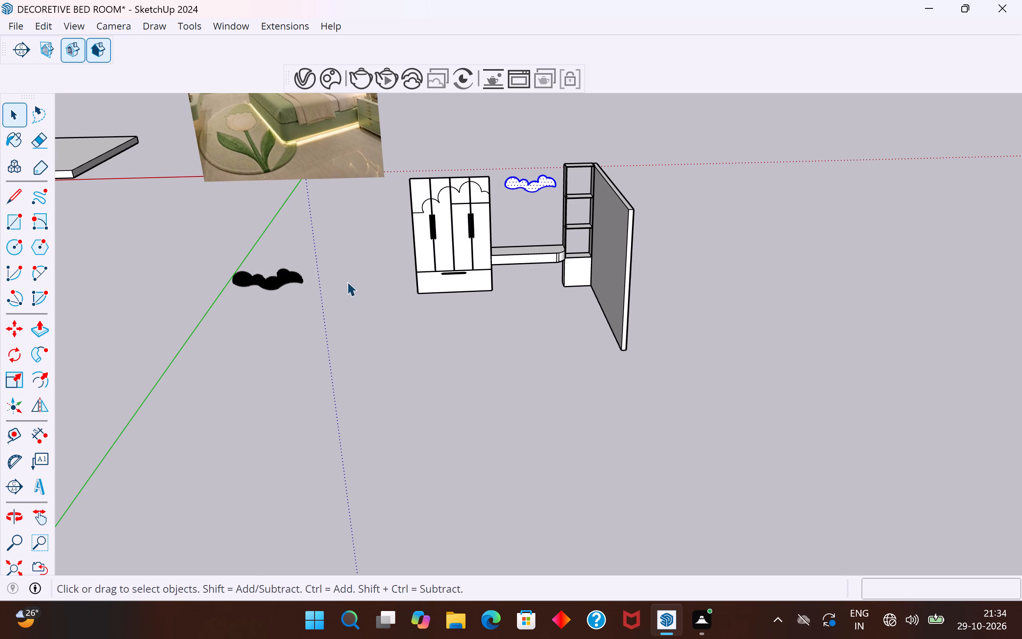
click(268, 283)
click(412, 321)
middle_drag(438, 330, 519, 307)
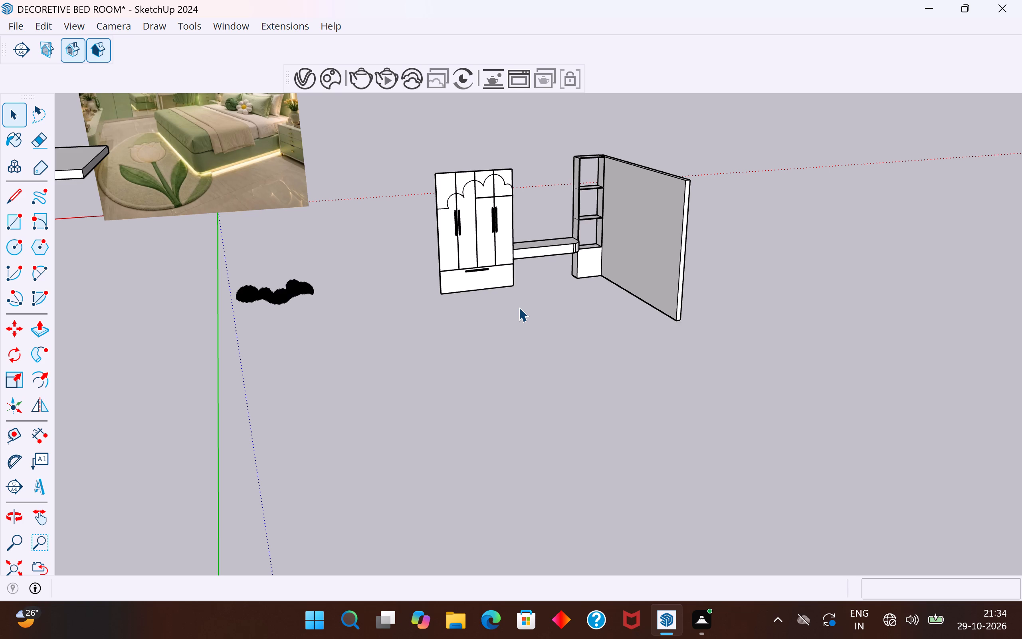
click(495, 368)
scroll(562, 355, down, 1)
middle_drag(563, 359, 549, 362)
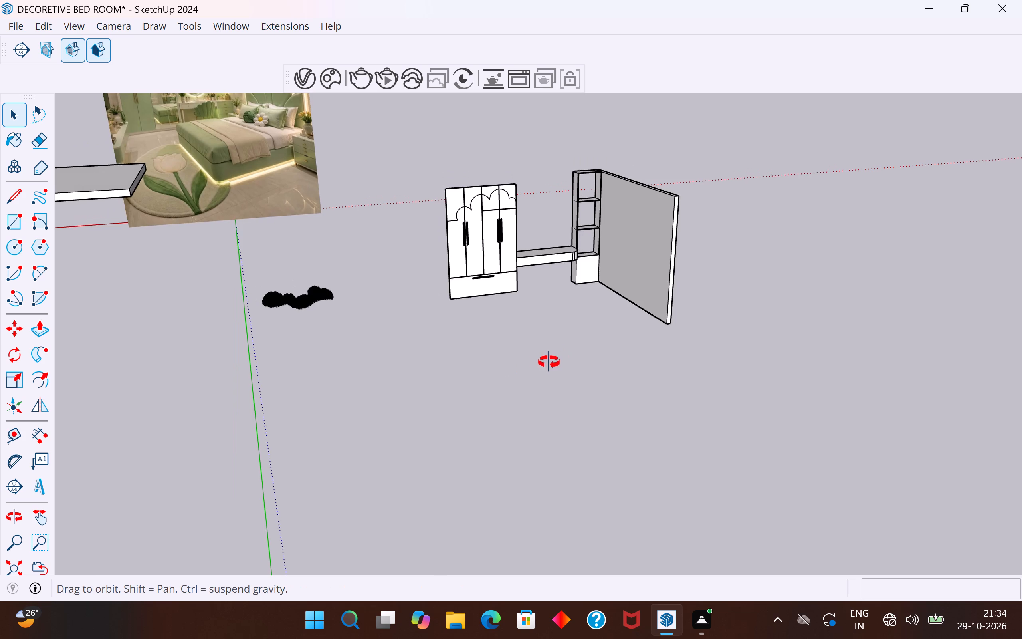
middle_drag(549, 362, 507, 402)
scroll(608, 222, up, 3)
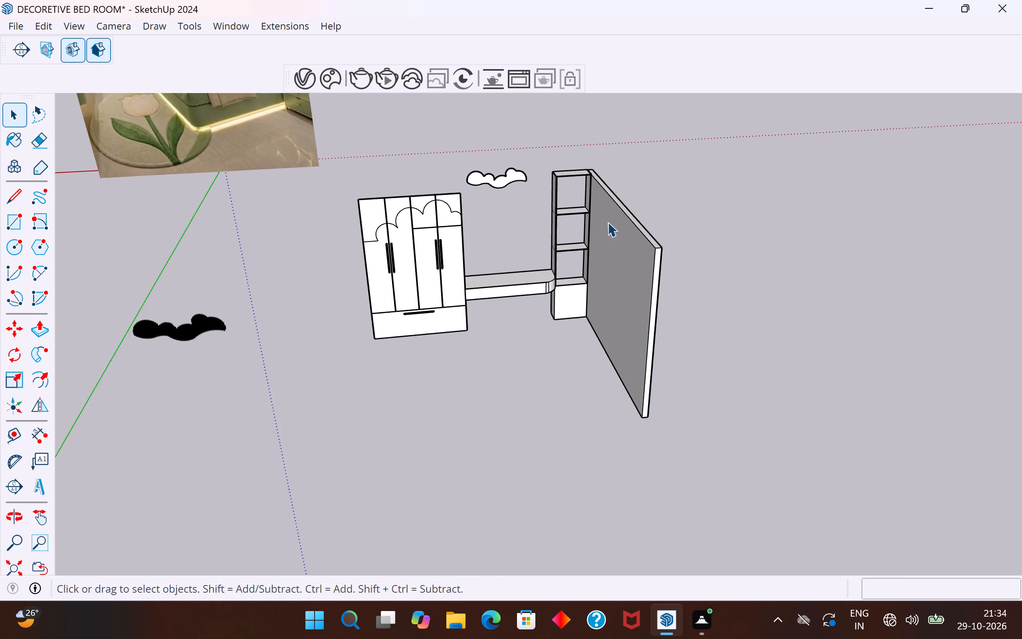
scroll(608, 222, up, 1)
middle_drag(575, 305, 758, 354)
scroll(539, 311, up, 3)
middle_drag(494, 373, 507, 319)
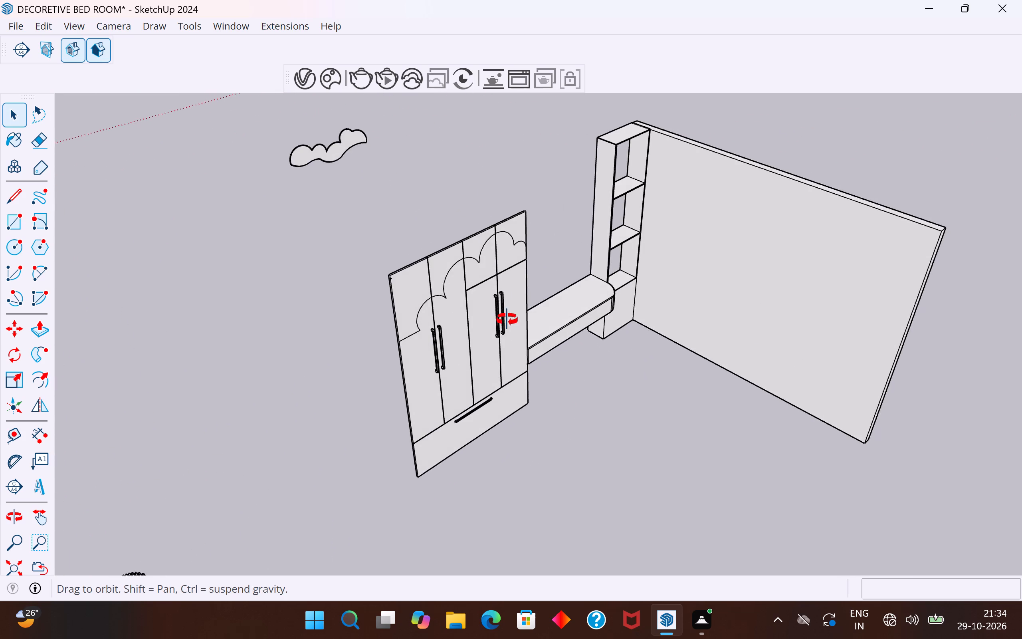
Reverse the inside-out end face of the desk beside the wardrobe.
middle_drag(507, 319, 736, 340)
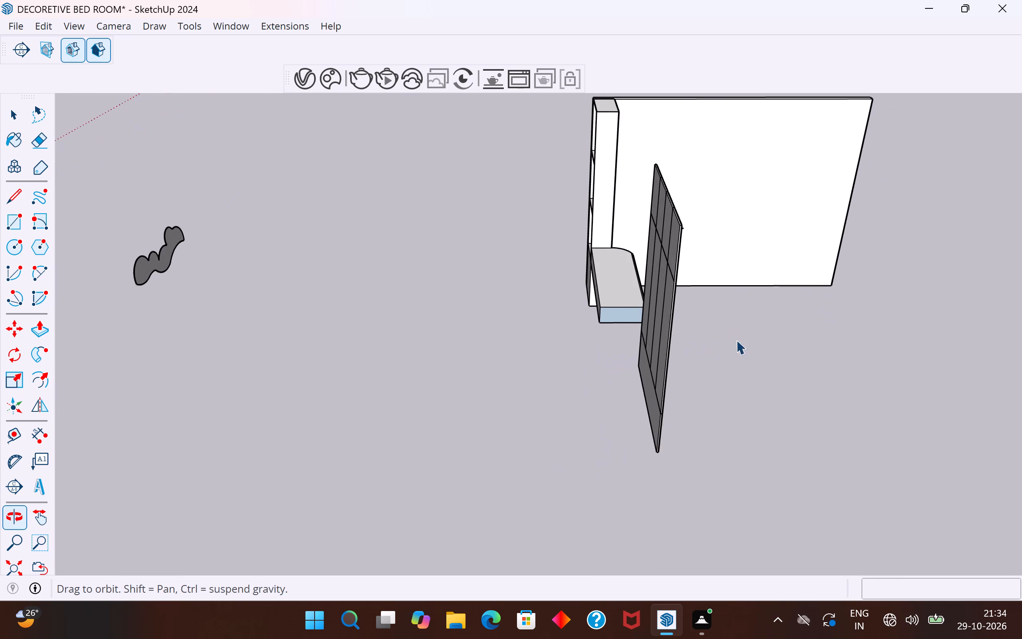
middle_drag(618, 341, 707, 328)
scroll(664, 306, up, 7)
click(629, 296)
right_click(629, 296)
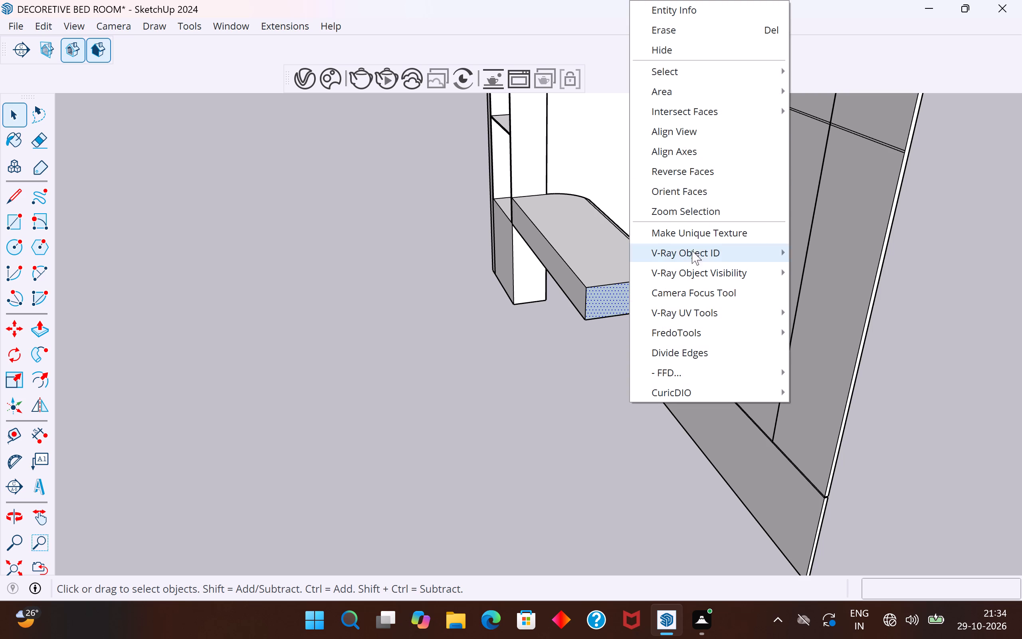
click(681, 177)
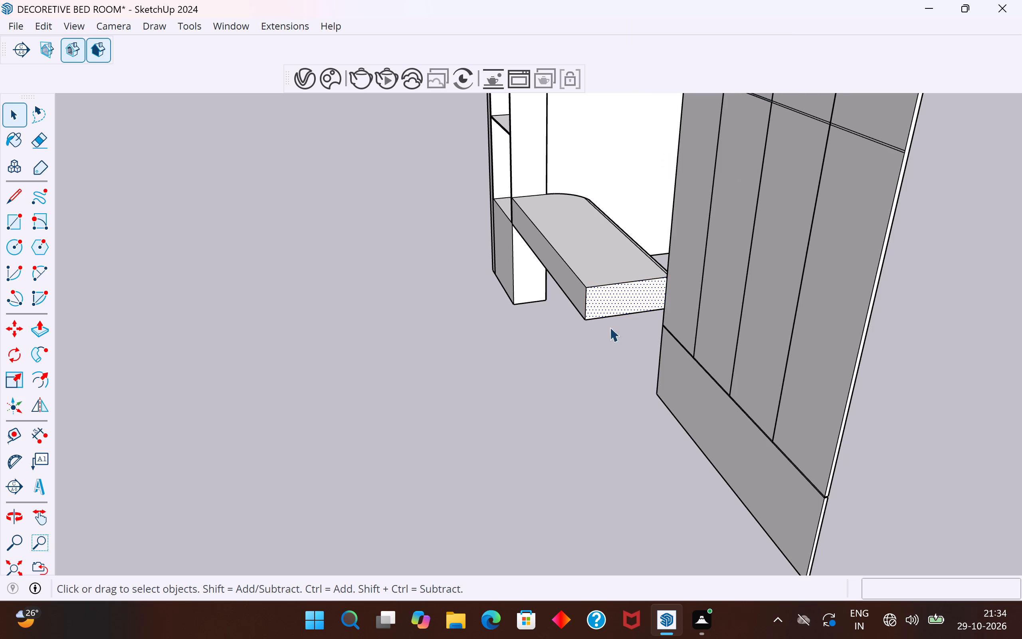
click(585, 362)
Unhide all hidden objects in the model, including the back wall and floor.
scroll(483, 421, down, 6)
middle_drag(558, 423, 102, 476)
middle_drag(500, 353, 446, 312)
scroll(582, 377, down, 11)
middle_drag(598, 351, 606, 324)
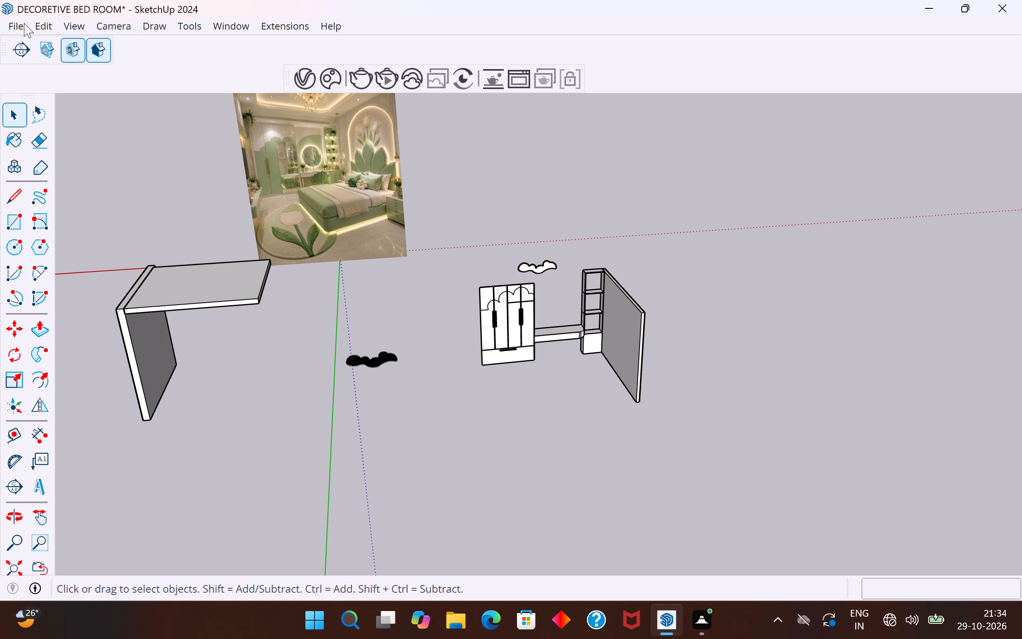
click(44, 24)
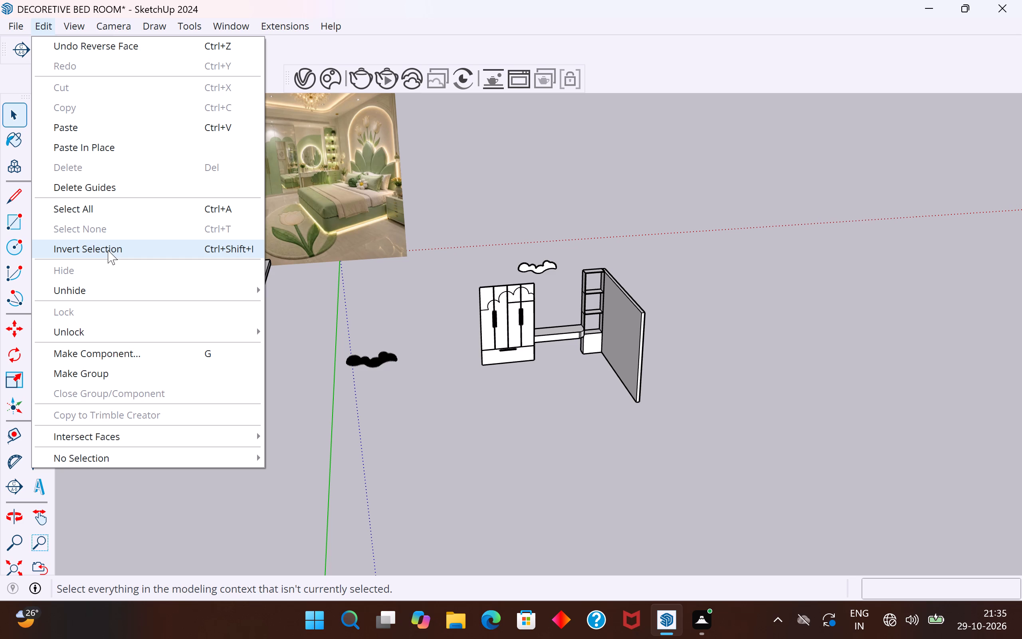
click(303, 448)
click(44, 22)
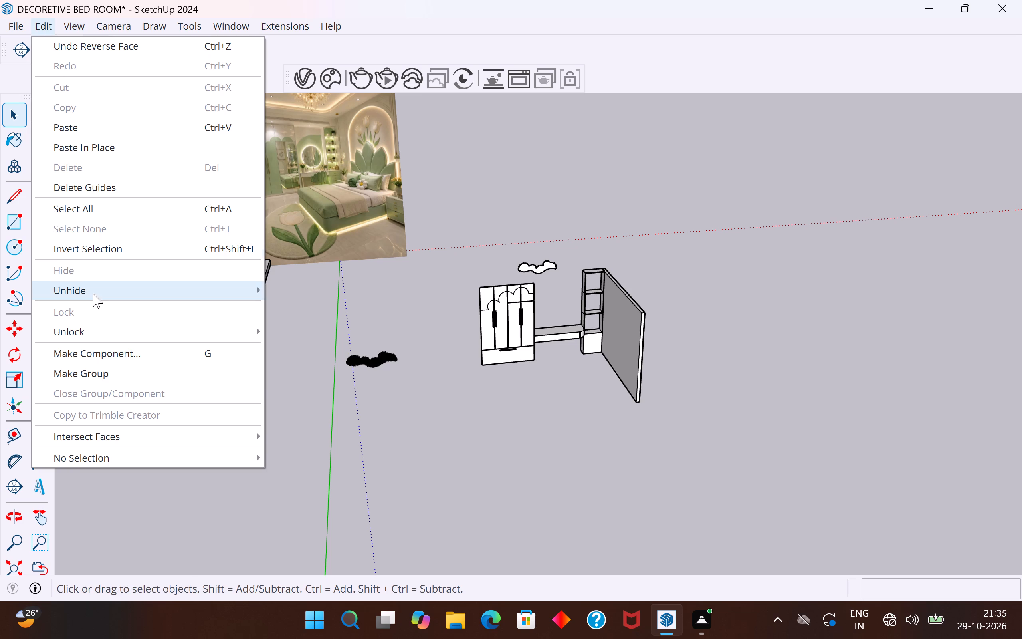
click(294, 331)
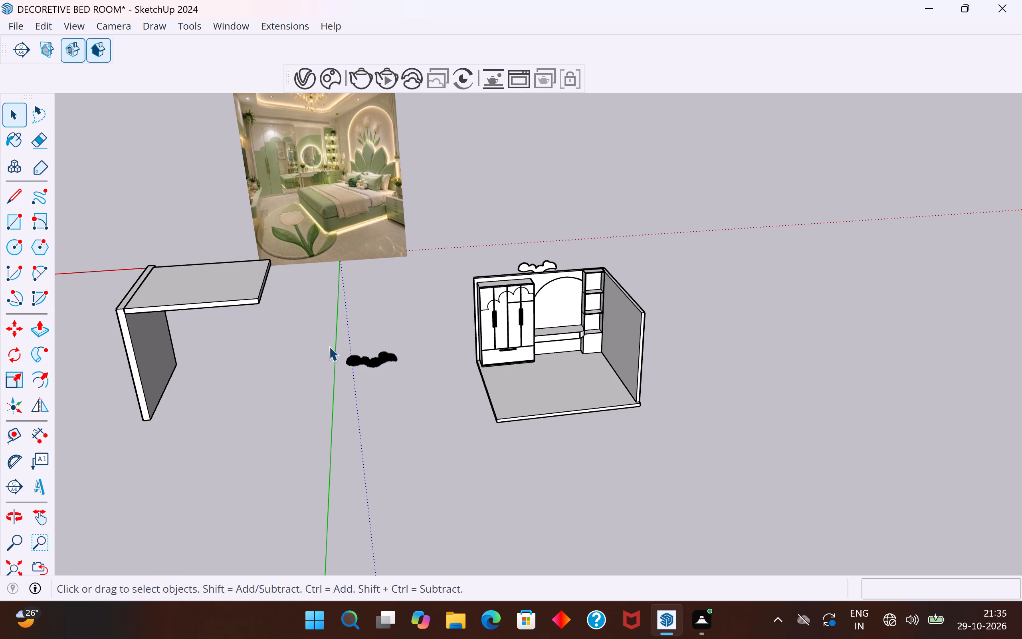
click(398, 372)
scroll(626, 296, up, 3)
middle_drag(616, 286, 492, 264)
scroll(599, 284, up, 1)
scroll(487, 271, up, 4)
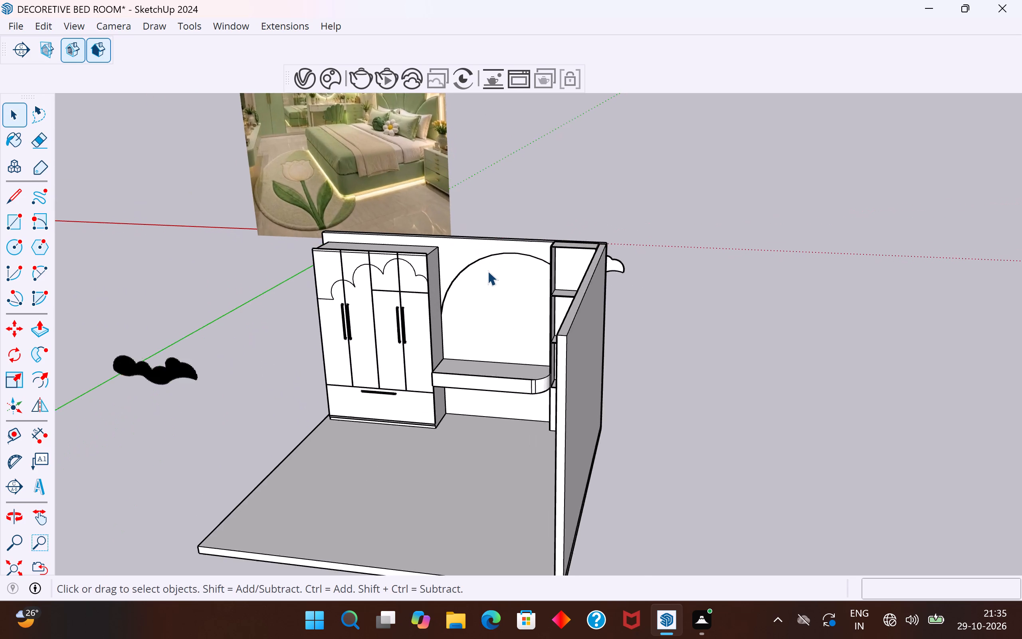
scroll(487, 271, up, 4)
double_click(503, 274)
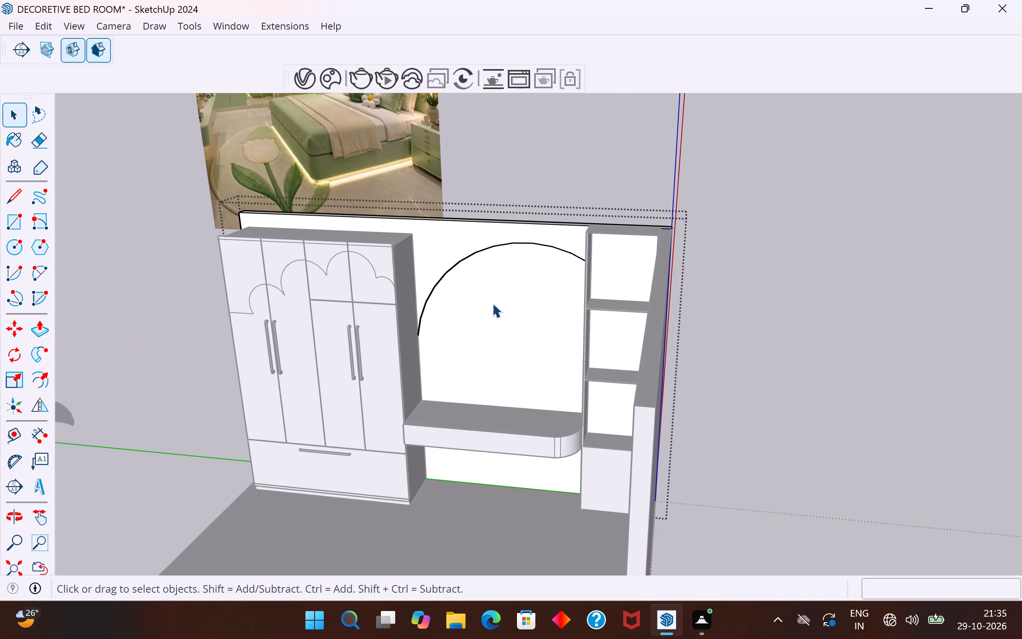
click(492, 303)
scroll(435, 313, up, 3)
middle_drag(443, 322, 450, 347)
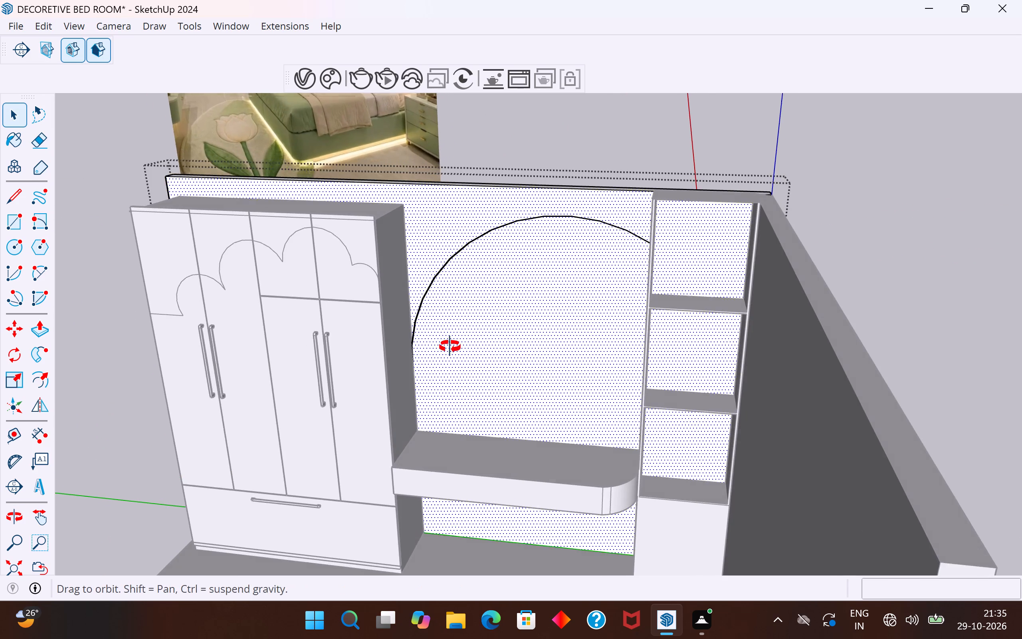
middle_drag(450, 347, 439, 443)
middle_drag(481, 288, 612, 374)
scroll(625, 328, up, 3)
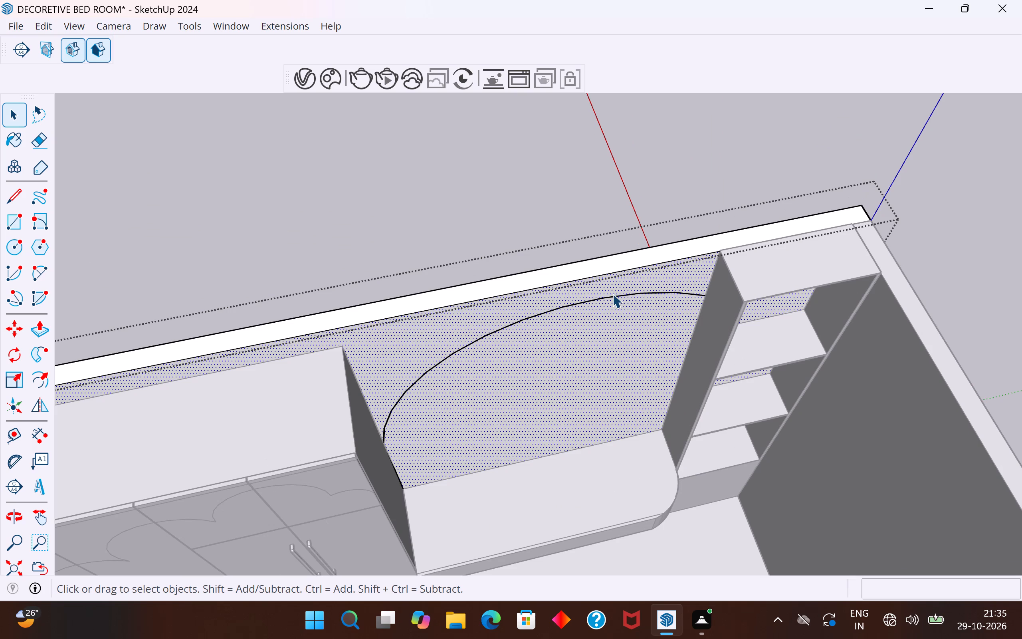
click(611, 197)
Move the arched back wall group 5' 10 1/2" along the green axis, away from the wardrobe and shelves.
click(577, 345)
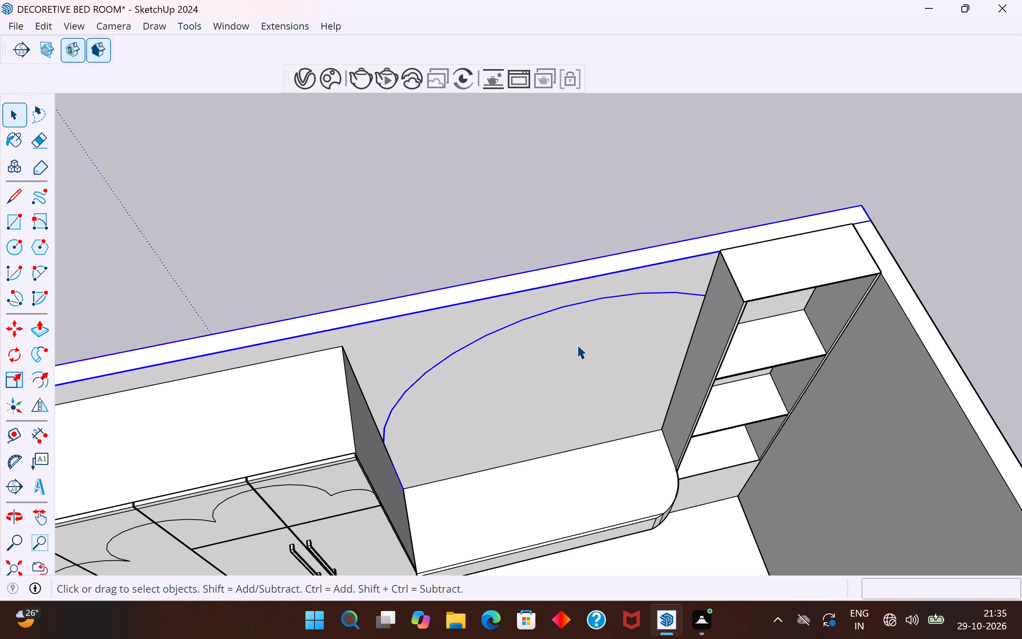
scroll(503, 377, down, 5)
middle_drag(706, 325, 103, 249)
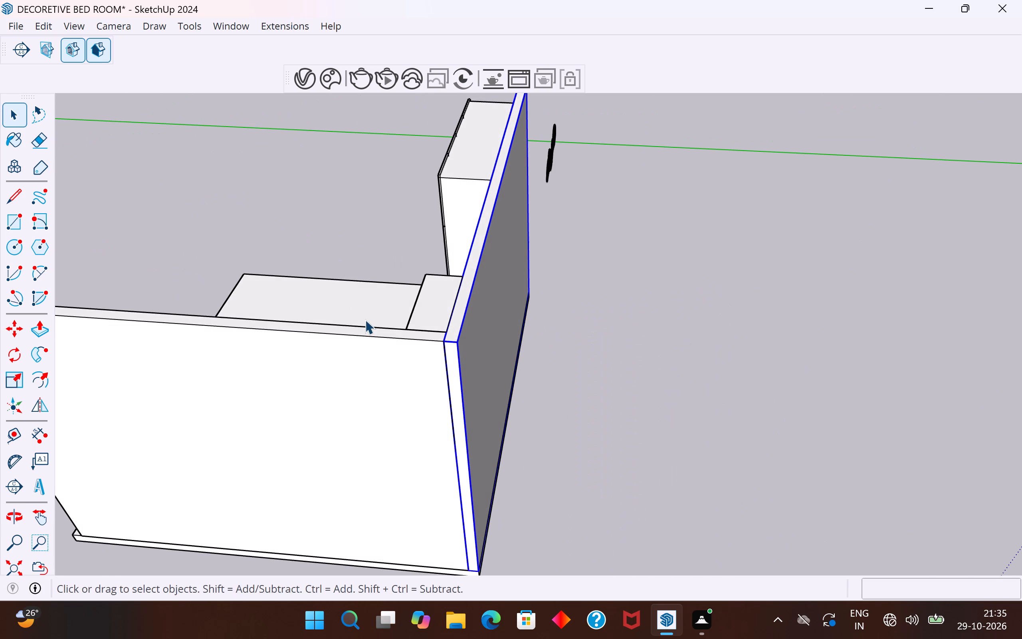
key(m)
scroll(435, 329, up, 4)
click(444, 346)
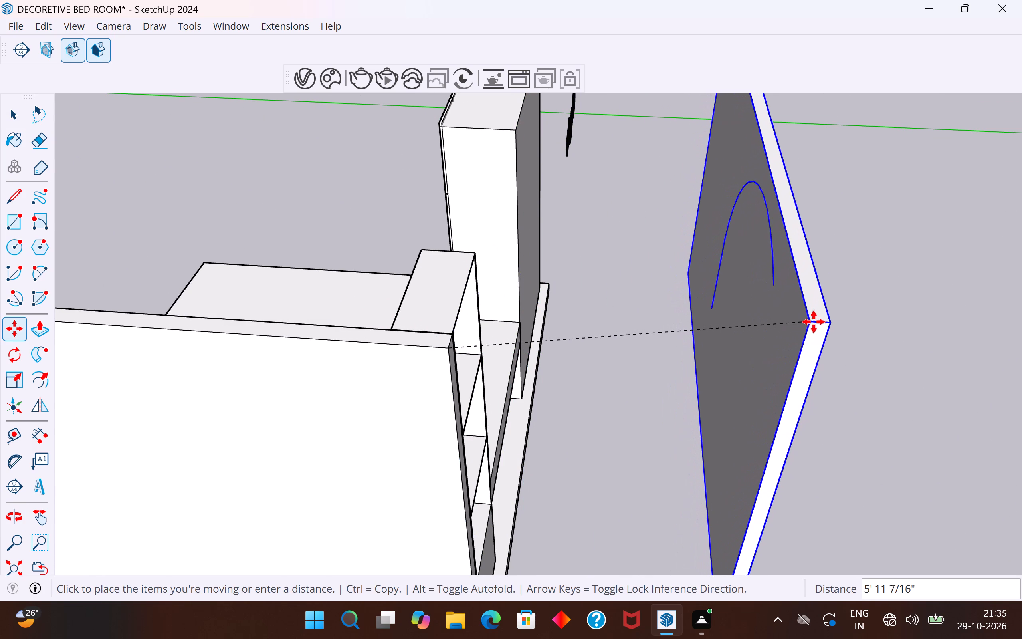
click(829, 377)
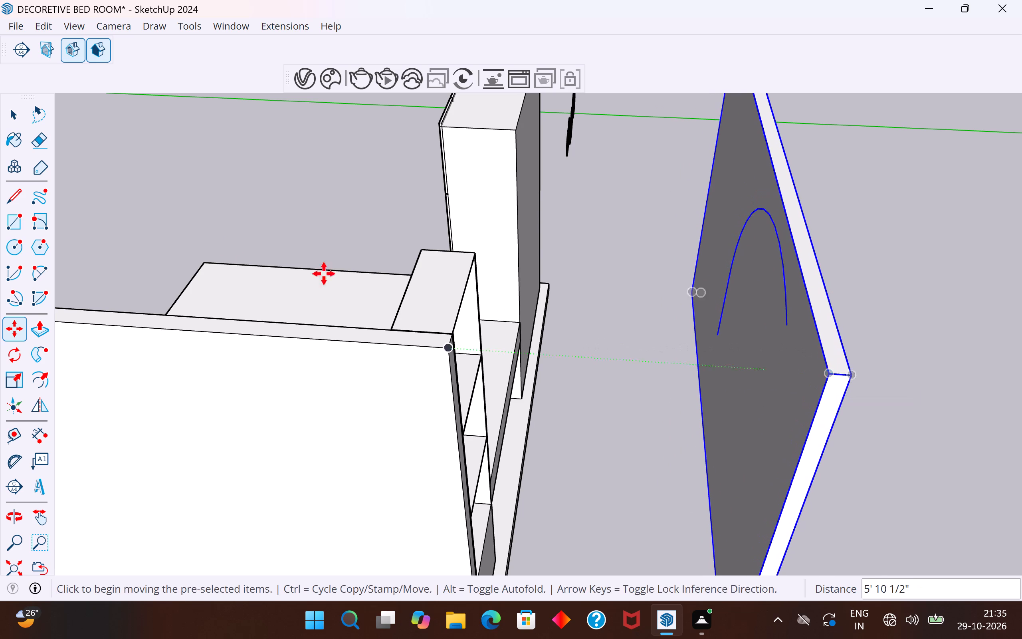
click(20, 118)
click(274, 221)
Inside the back wall group, draw a line about 8' 2 1/8" long joining the arch outline's two open ends.
middle_drag(313, 378, 729, 433)
middle_drag(479, 248, 549, 202)
scroll(422, 276, up, 3)
scroll(426, 316, up, 1)
triple_click(463, 263)
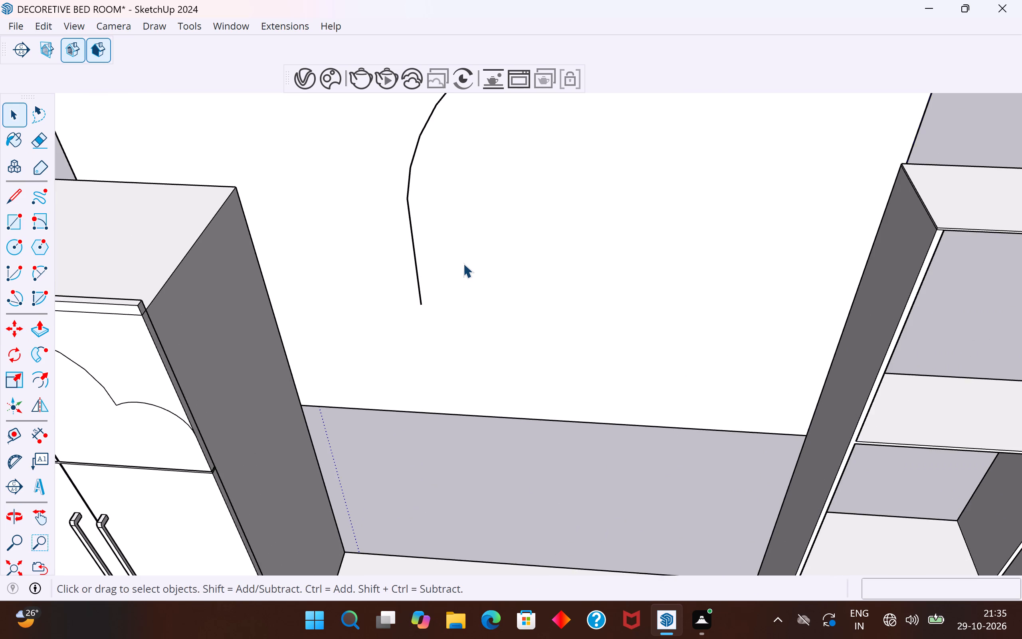
scroll(409, 359, down, 5)
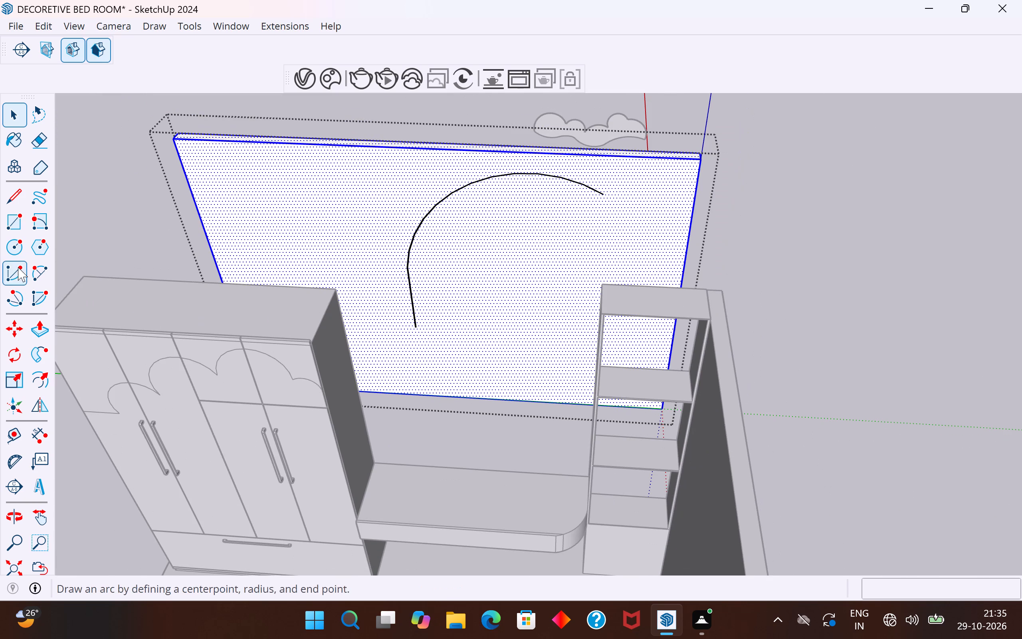
click(16, 200)
click(417, 329)
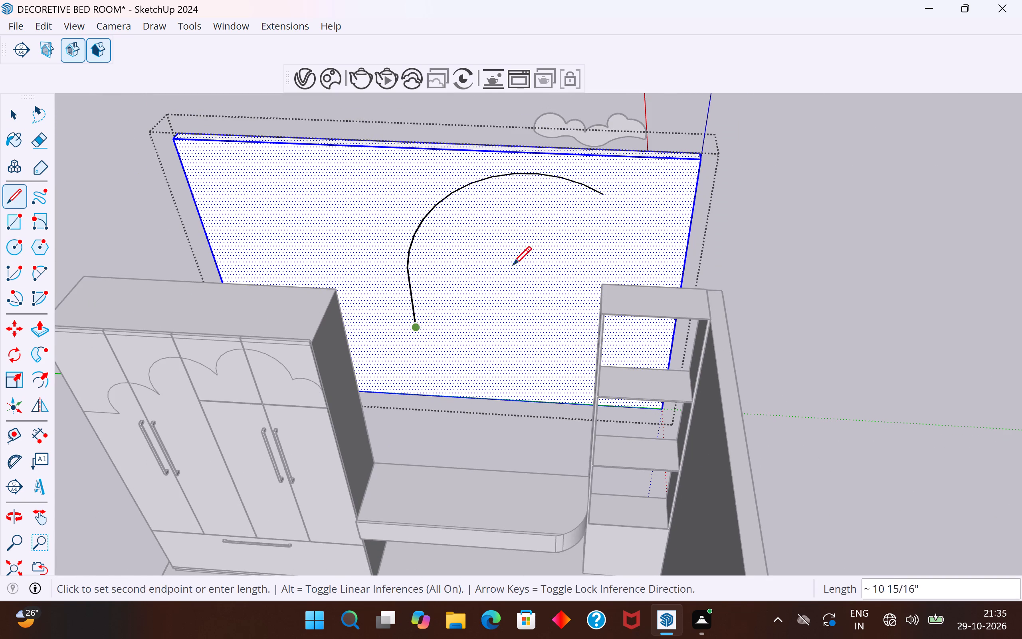
click(606, 196)
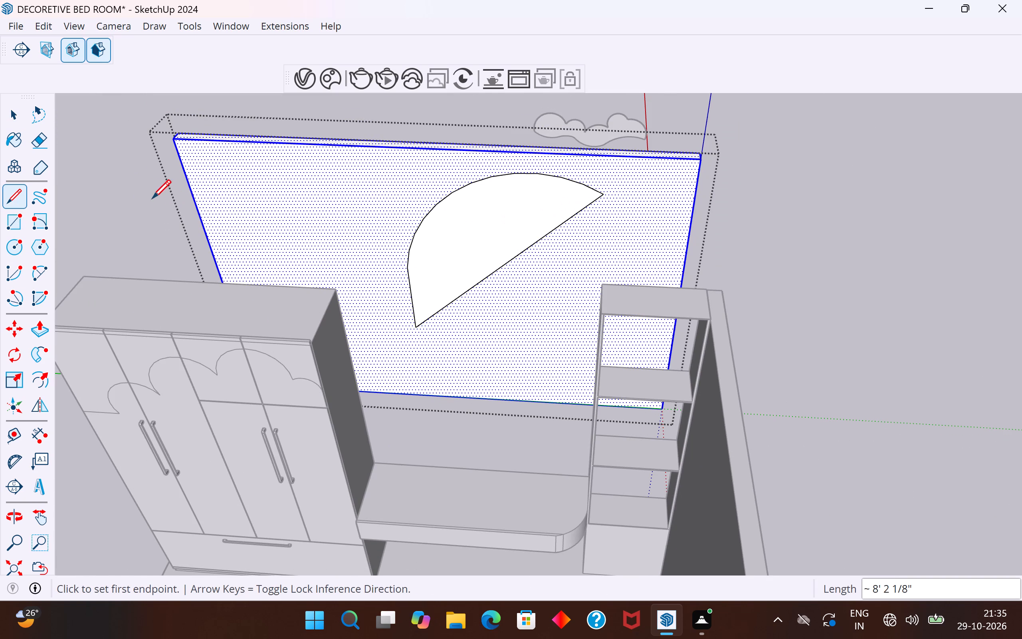
middle_drag(606, 304, 733, 496)
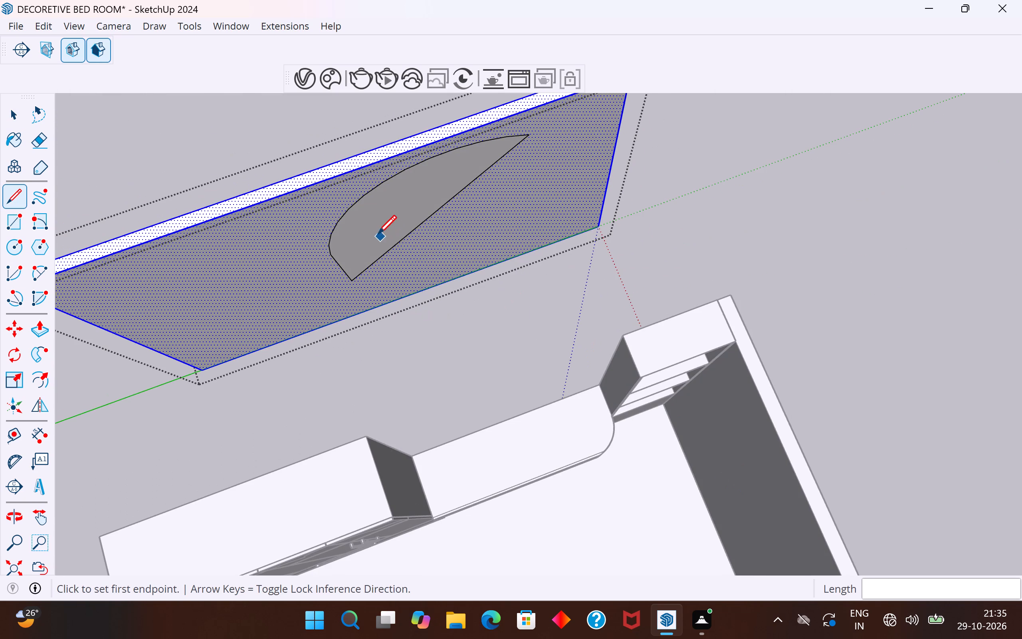
Draw a line along the green axis from the arch's lower end, and a vertical line about 5' 6" up to its other end.
middle_drag(403, 257, 259, 153)
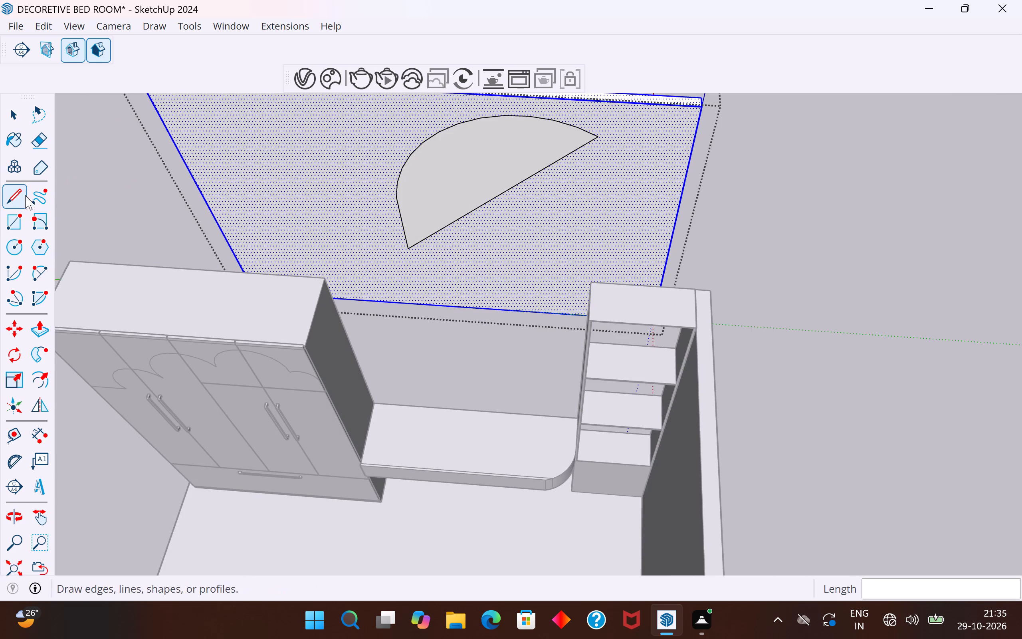
click(21, 196)
click(409, 250)
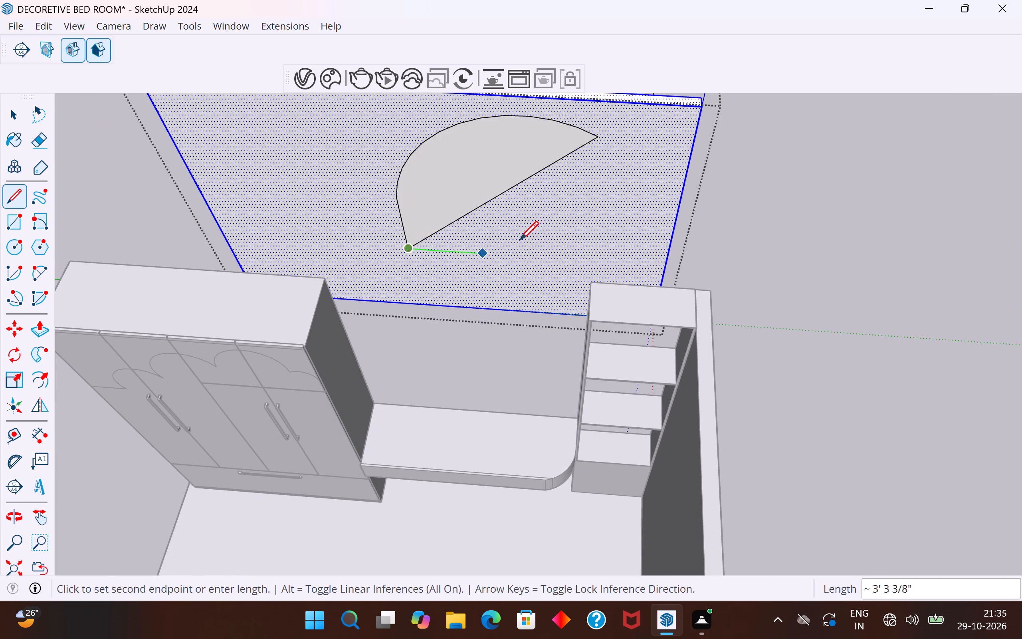
click(587, 254)
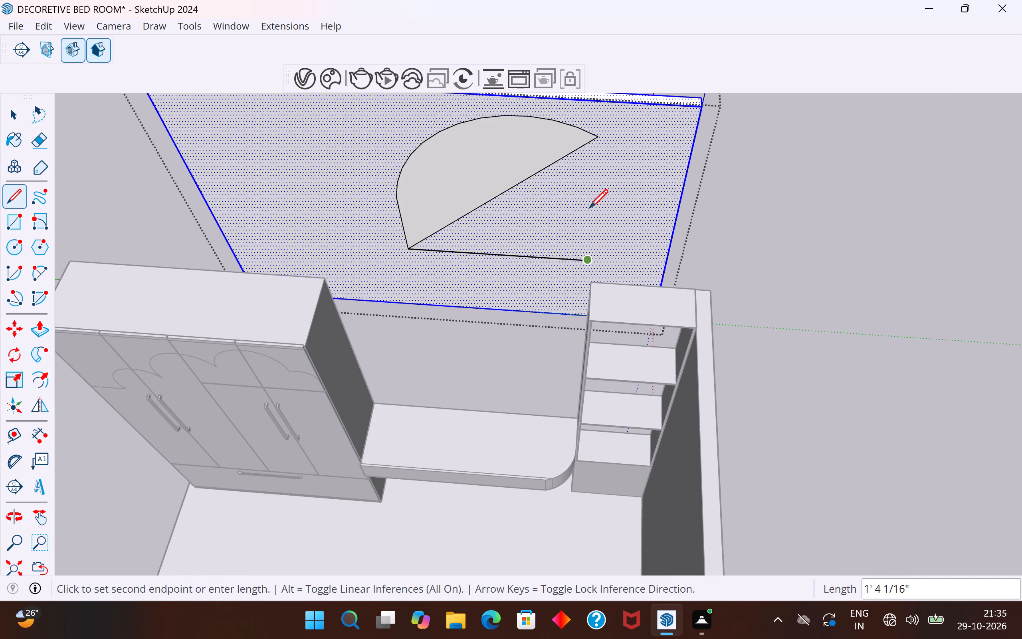
click(594, 140)
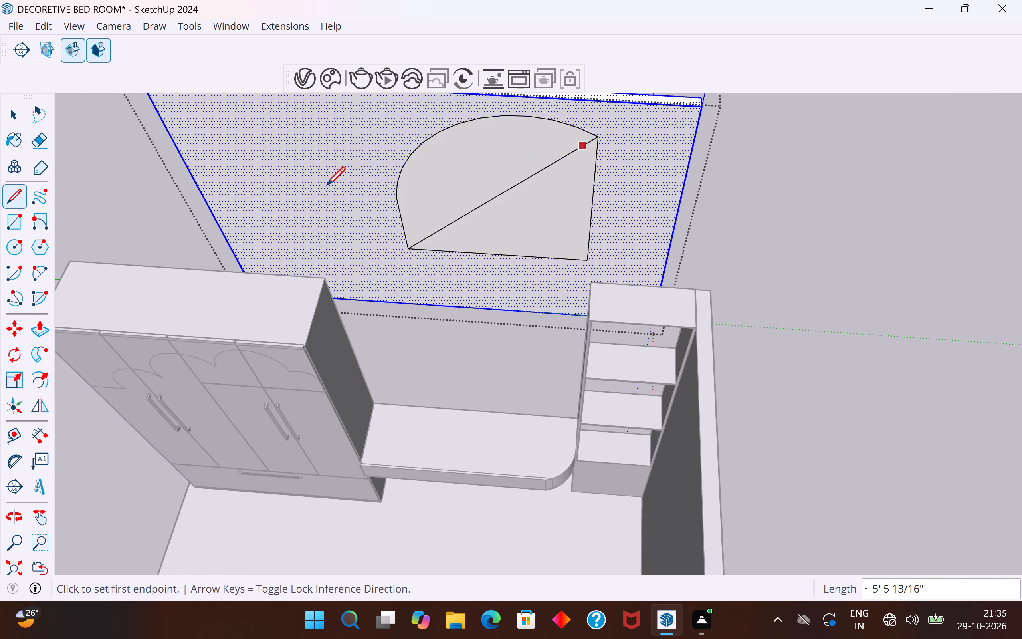
Delete the diagonal line crossing the arch outline inside the back wall group, leaving a single arched face.
click(22, 114)
click(164, 223)
click(471, 210)
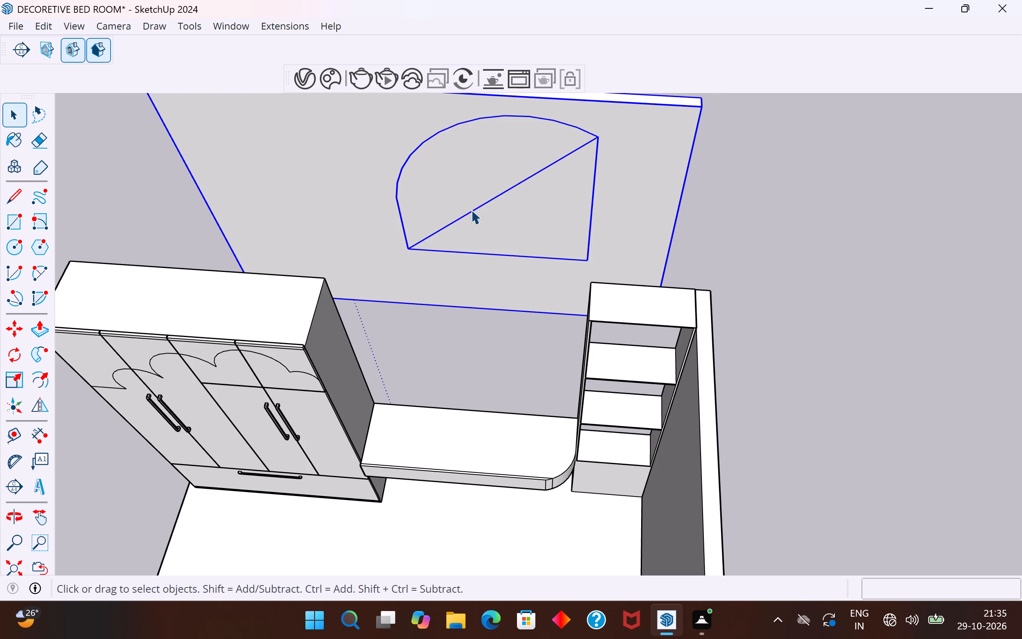
click(857, 215)
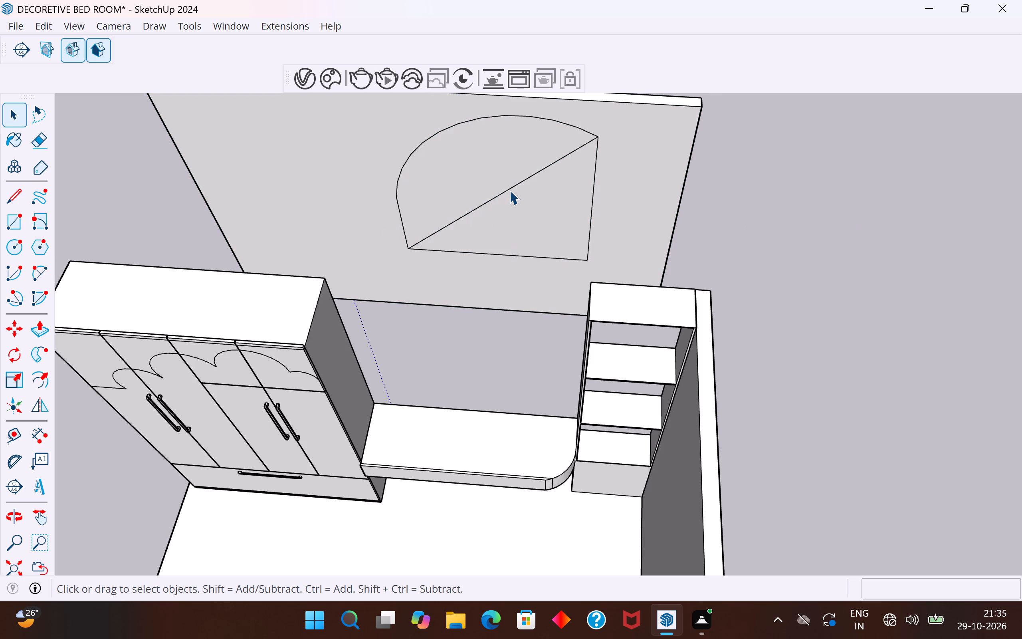
click(509, 190)
double_click(509, 190)
click(518, 185)
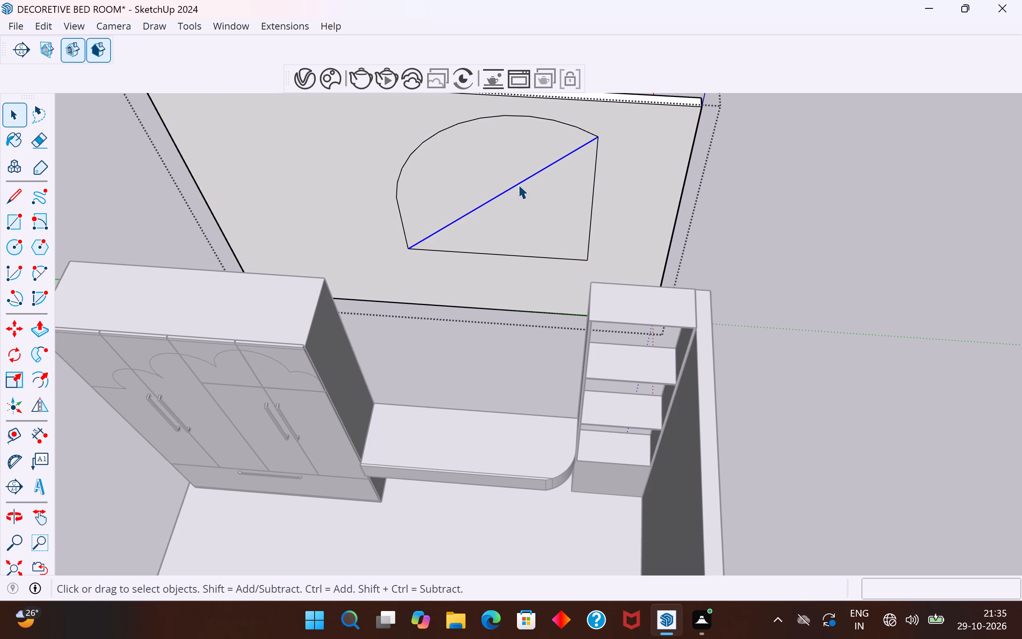
key(Delete)
click(518, 185)
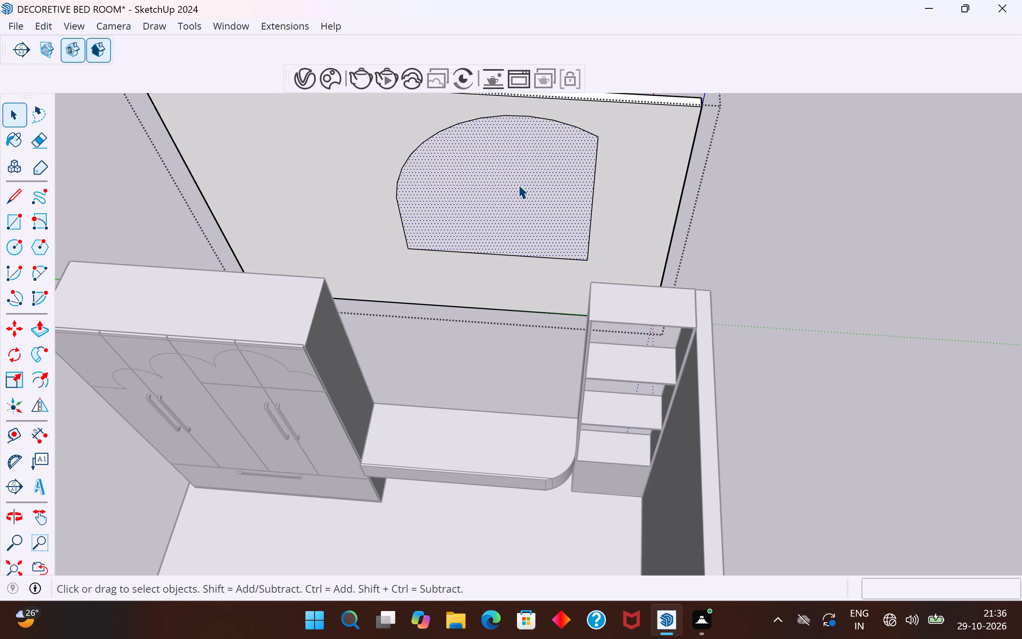
Examine the arch shape on the back wall against the wardrobe, desk, shelves and bedroom reference image.
scroll(580, 191, down, 5)
middle_drag(545, 208, 546, 104)
scroll(541, 251, up, 2)
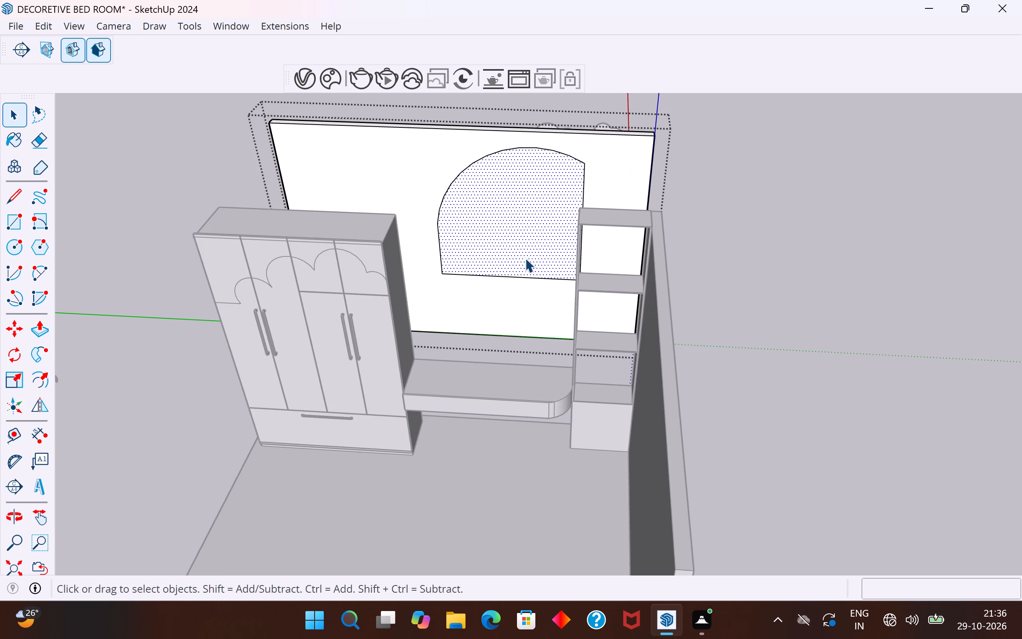
middle_drag(535, 264, 594, 224)
scroll(544, 311, down, 5)
middle_drag(542, 311, 549, 284)
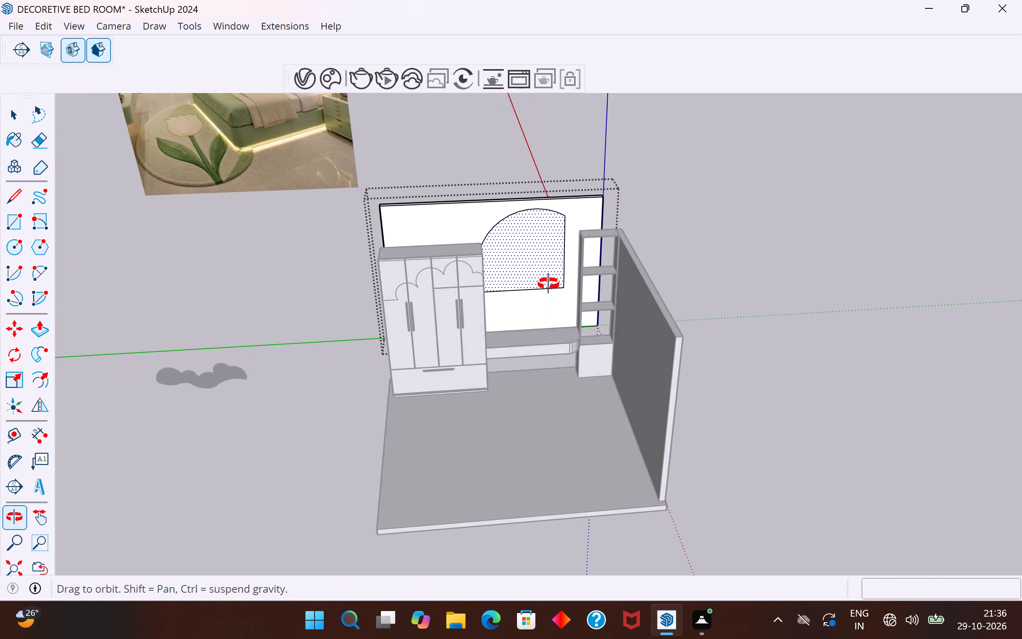
middle_drag(549, 284, 549, 238)
scroll(524, 256, down, 3)
middle_drag(519, 262, 488, 237)
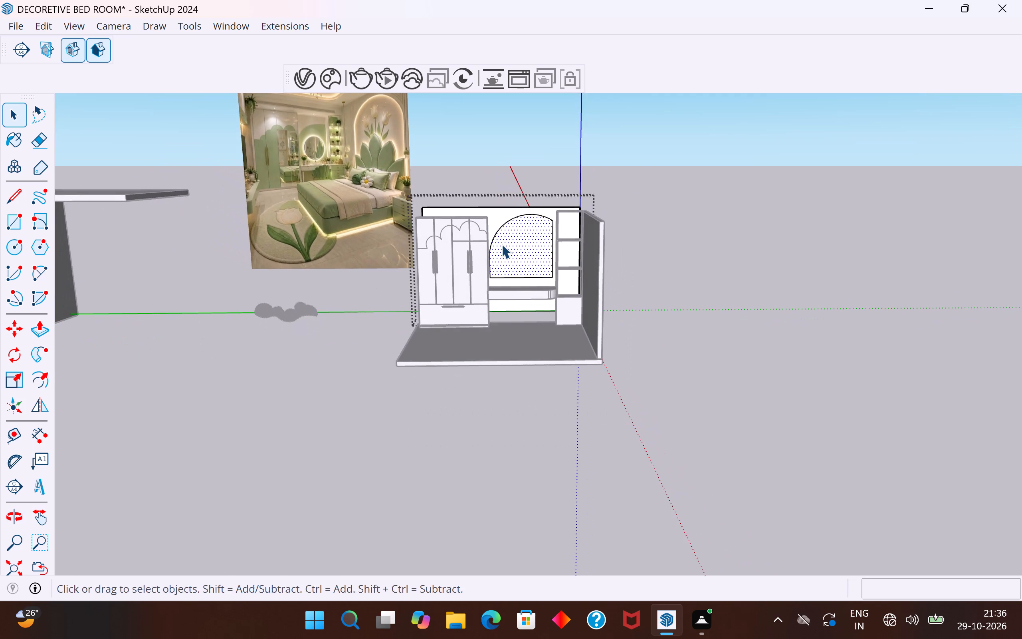
scroll(501, 244, up, 2)
middle_drag(532, 264, 525, 259)
scroll(525, 259, up, 1)
scroll(535, 290, up, 3)
middle_drag(554, 310, 558, 337)
scroll(529, 284, down, 4)
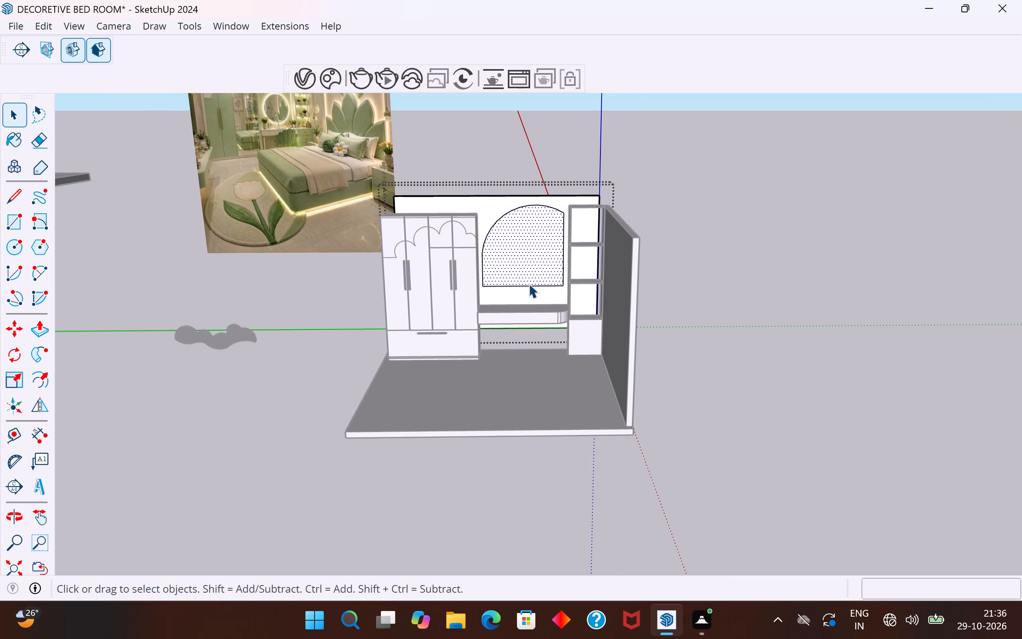
scroll(529, 284, down, 3)
scroll(527, 280, up, 3)
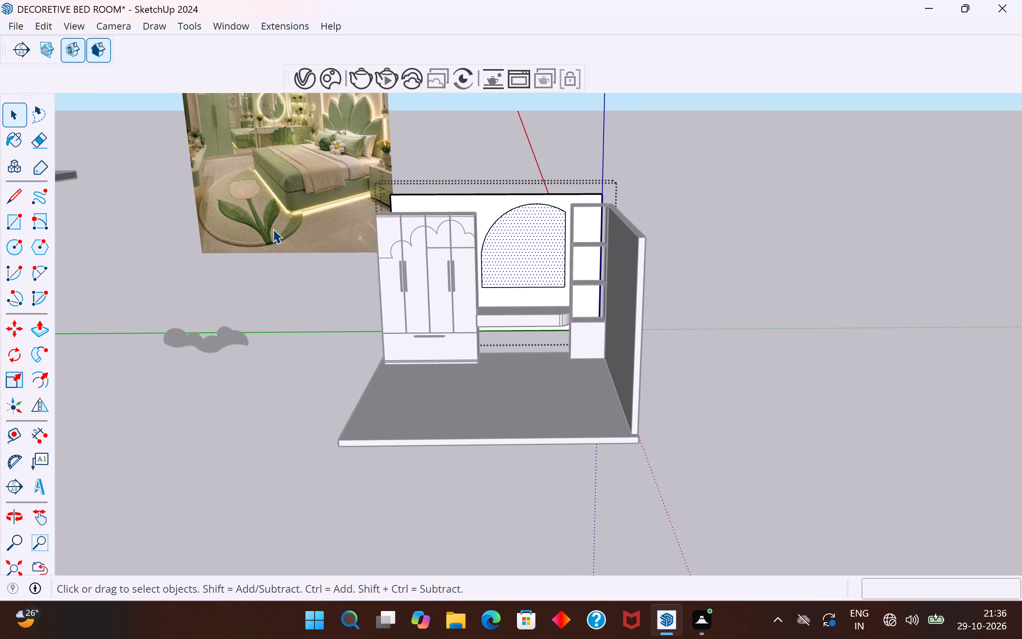
Move the back wall group along the green axis until its base corner meets the side wall's lower rear corner, behind the wardrobe and shelves.
click(116, 260)
middle_drag(609, 321, 162, 408)
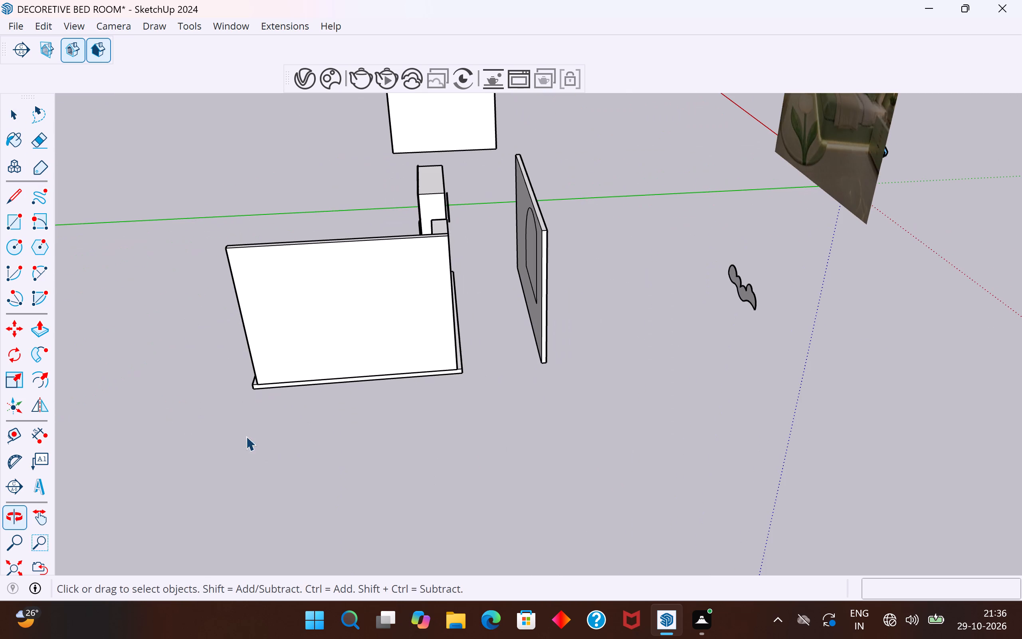
scroll(543, 346, up, 8)
click(543, 346)
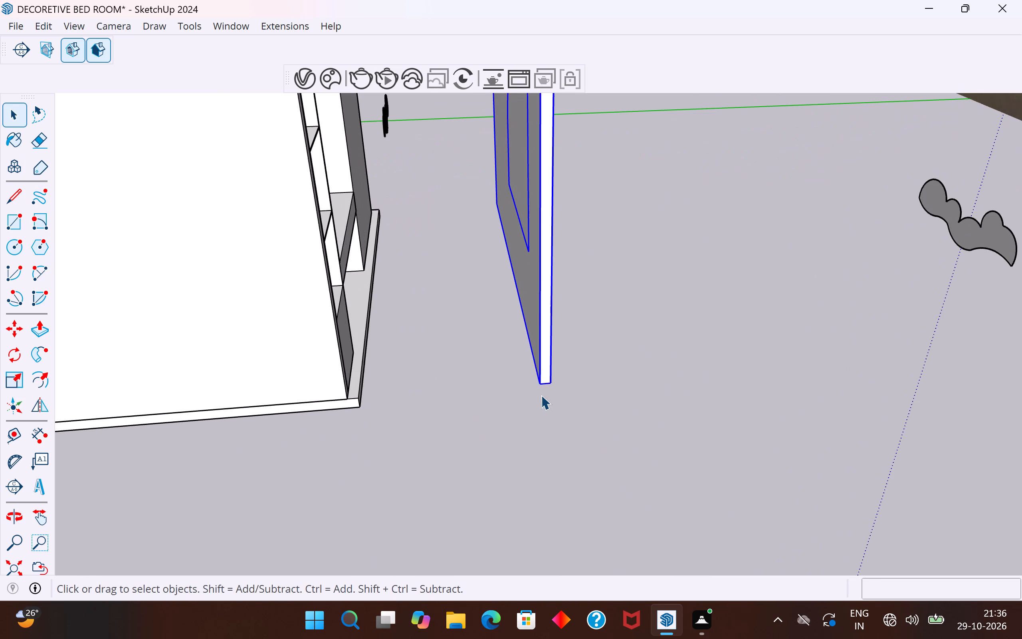
key(m)
click(541, 393)
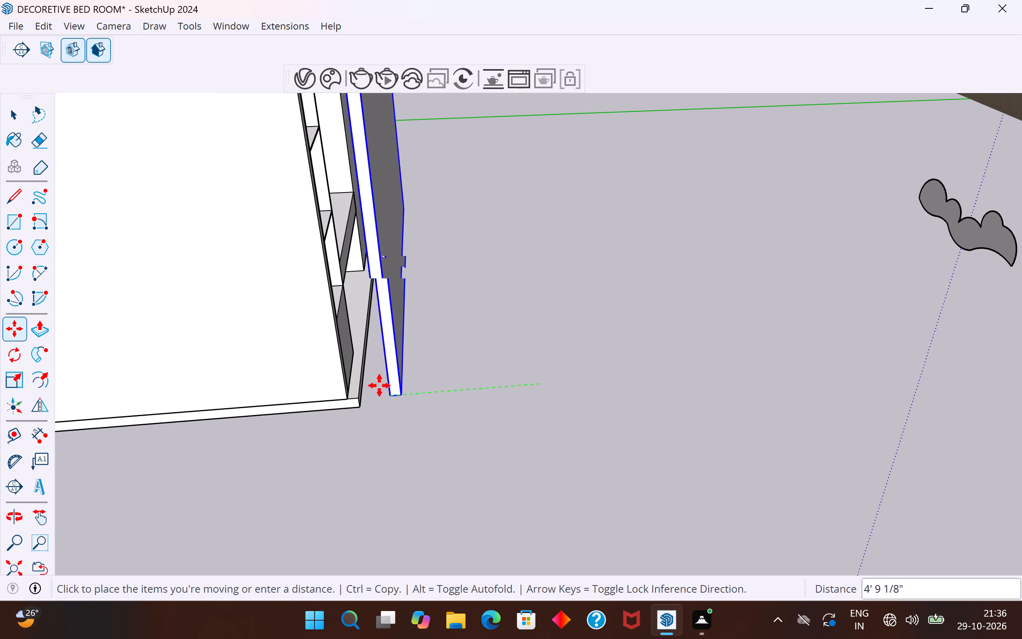
click(349, 395)
Inside the back wall group, use Push/Pull to recess the arched face partway into the wall thickness above the desk.
scroll(472, 417, down, 7)
middle_drag(262, 399, 618, 381)
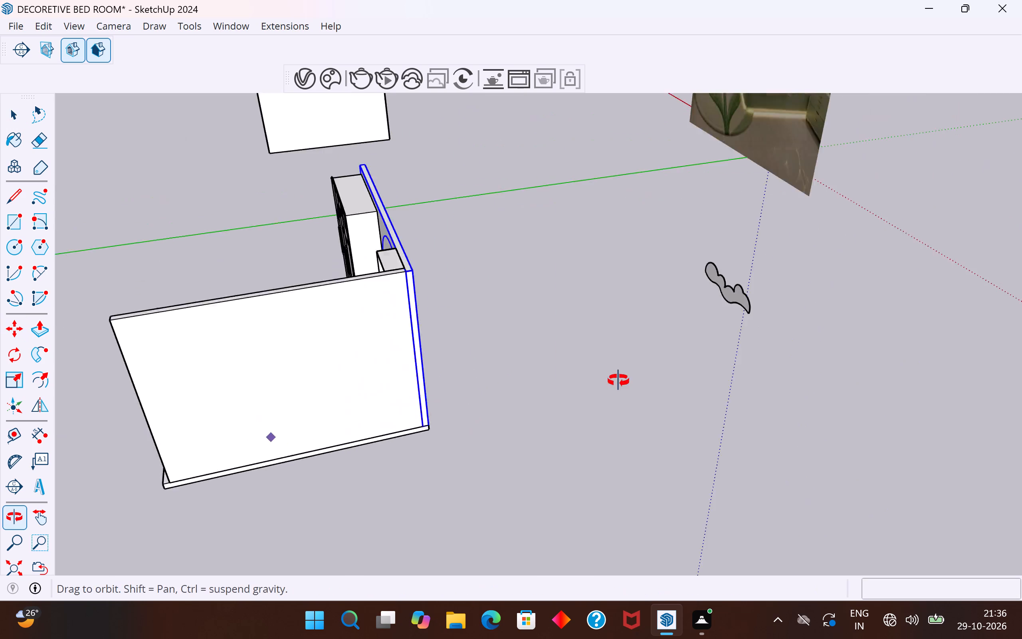
middle_drag(618, 381, 790, 342)
middle_drag(556, 318, 471, 281)
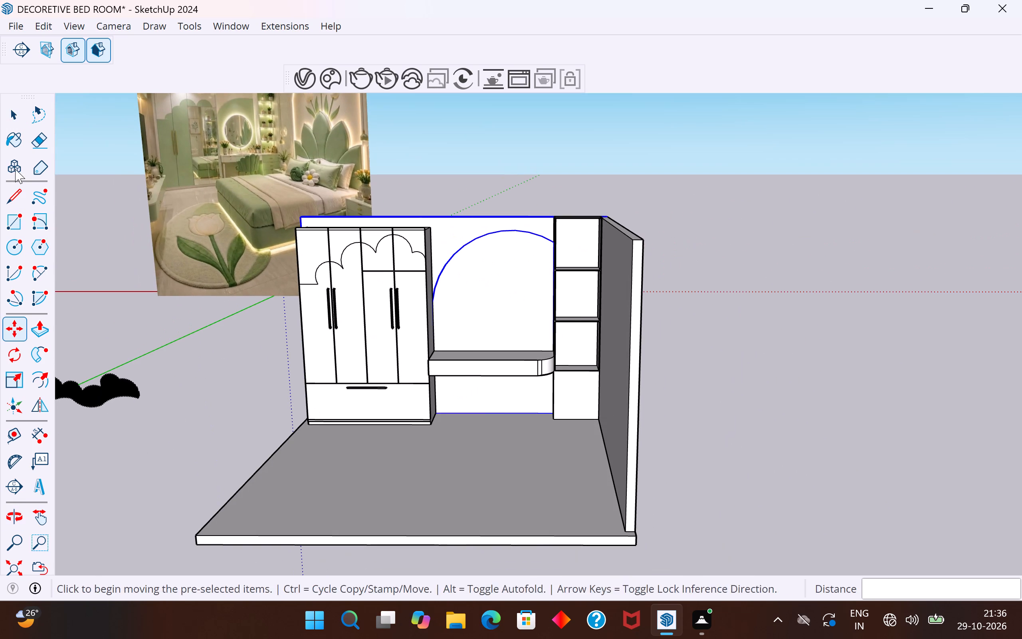
click(15, 119)
click(101, 263)
click(490, 322)
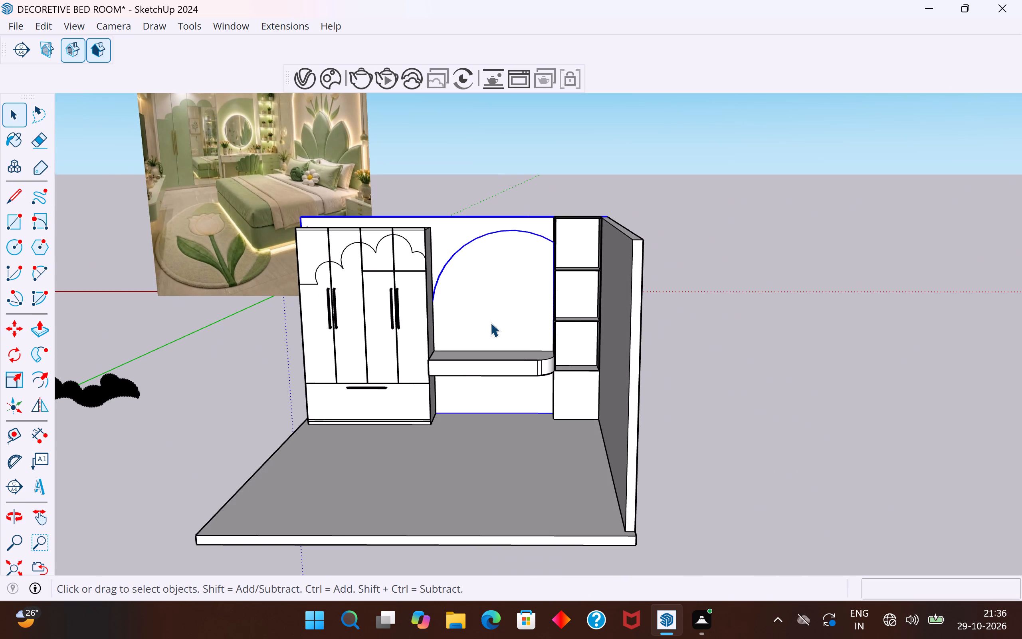
middle_drag(496, 308, 475, 370)
double_click(490, 319)
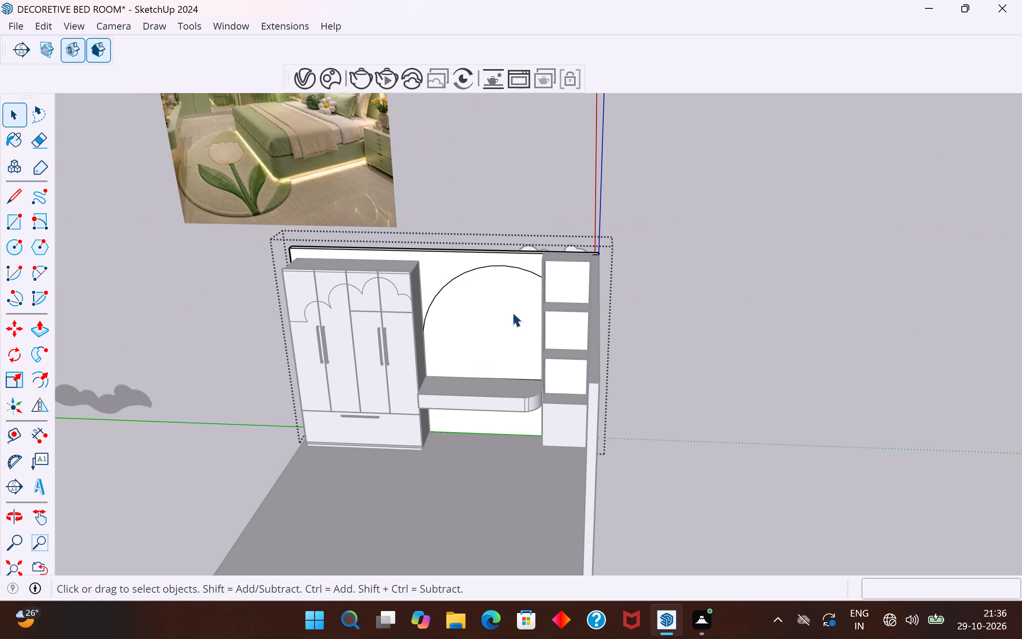
double_click(512, 312)
click(495, 329)
click(479, 330)
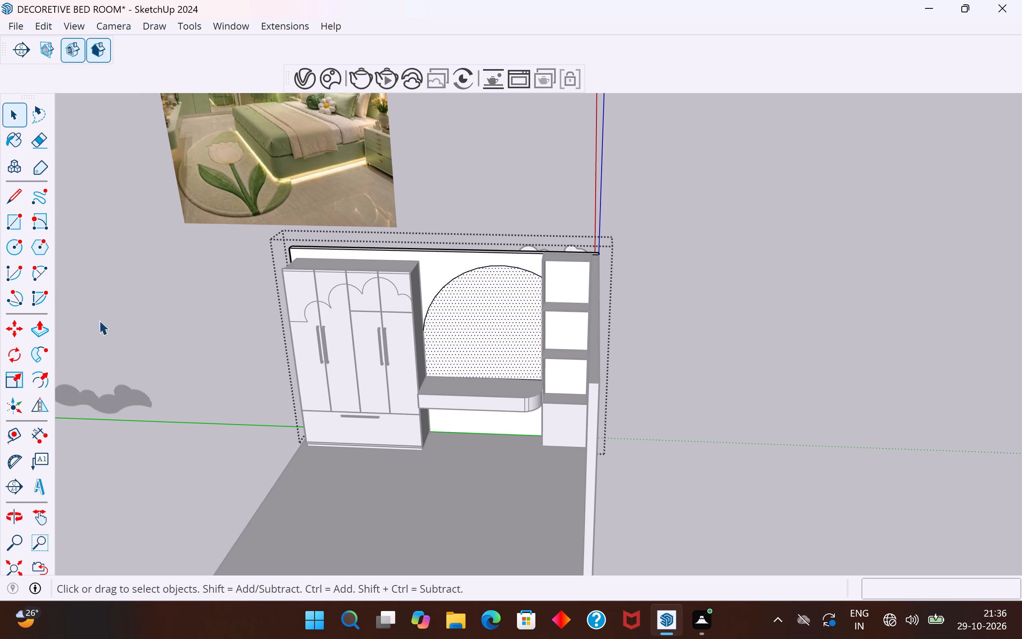
click(42, 329)
click(444, 347)
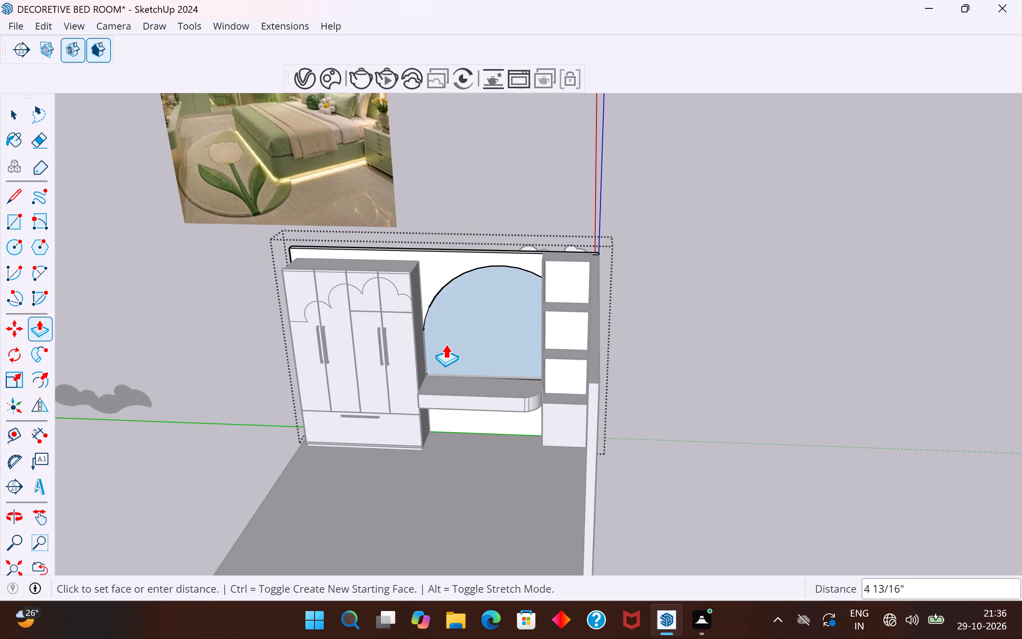
scroll(446, 344, up, 3)
middle_drag(446, 344, 396, 430)
scroll(399, 373, up, 3)
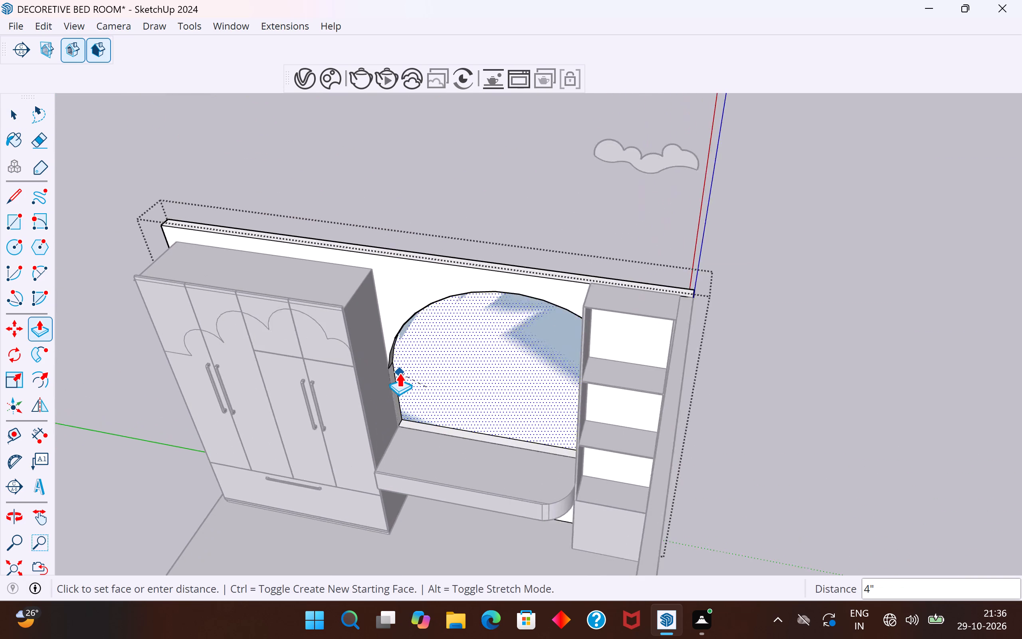
scroll(399, 373, up, 5)
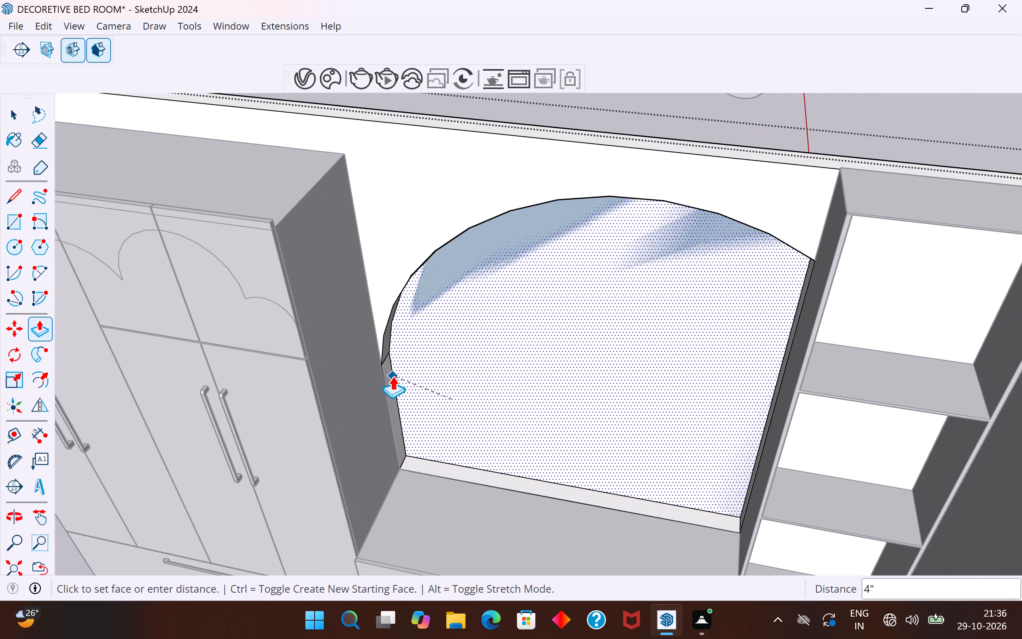
scroll(392, 405, up, 2)
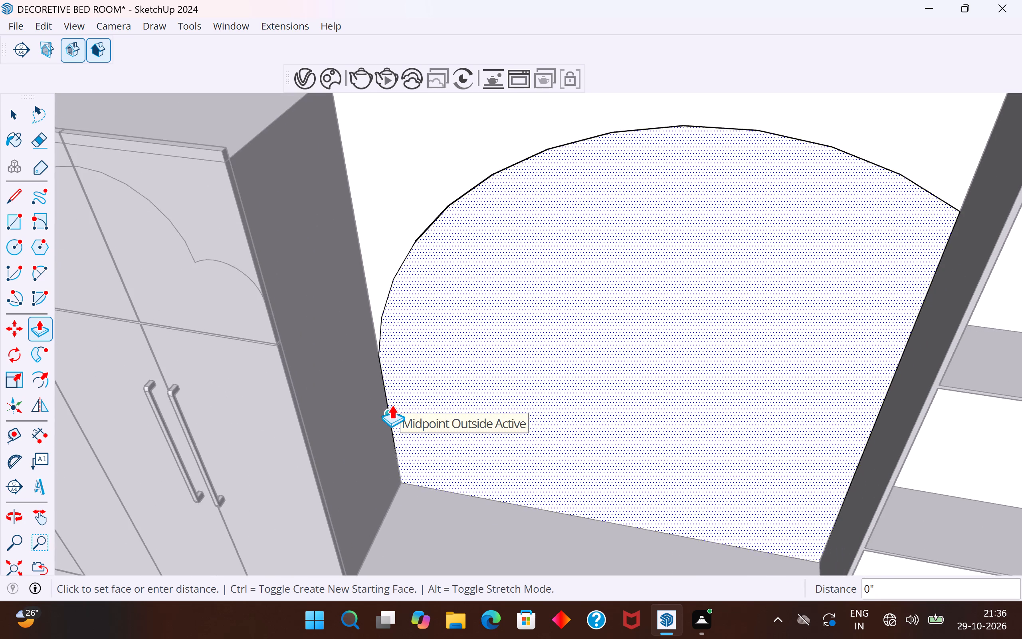
scroll(394, 399, up, 4)
scroll(383, 290, up, 3)
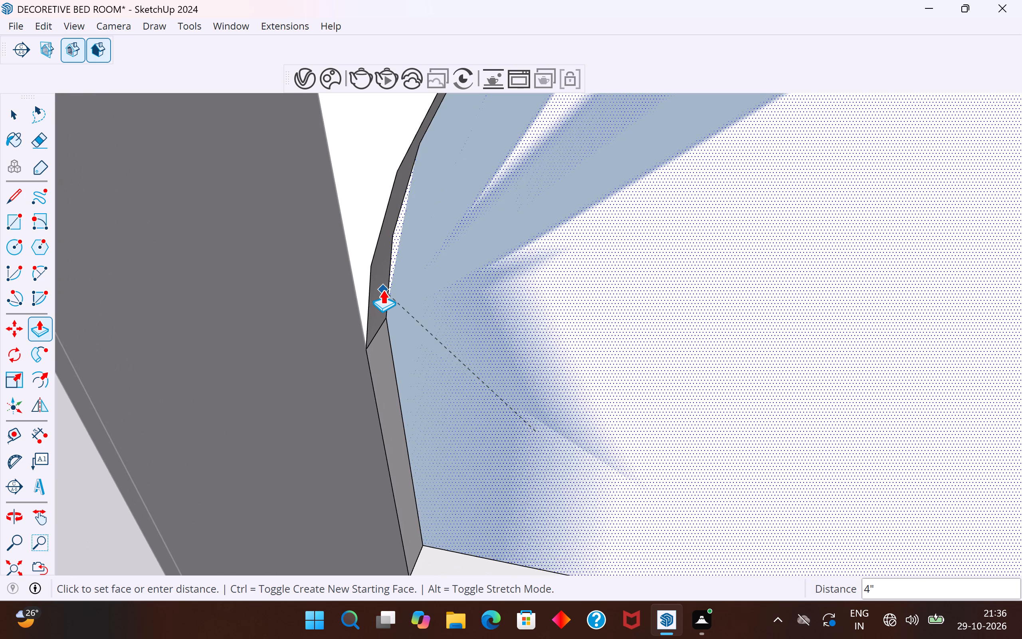
scroll(378, 314, up, 8)
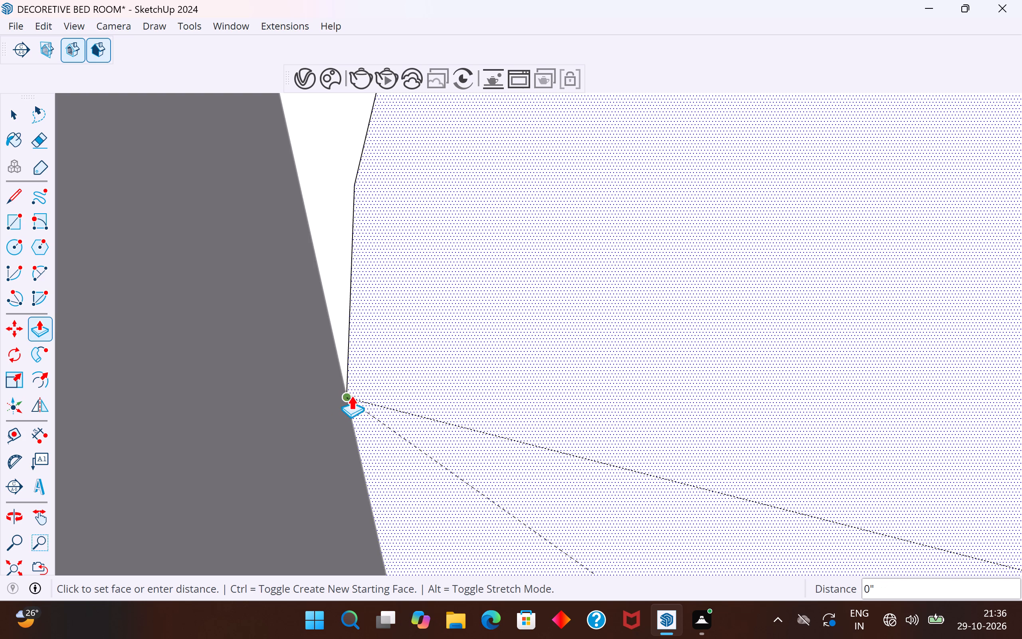
click(358, 391)
click(3, 113)
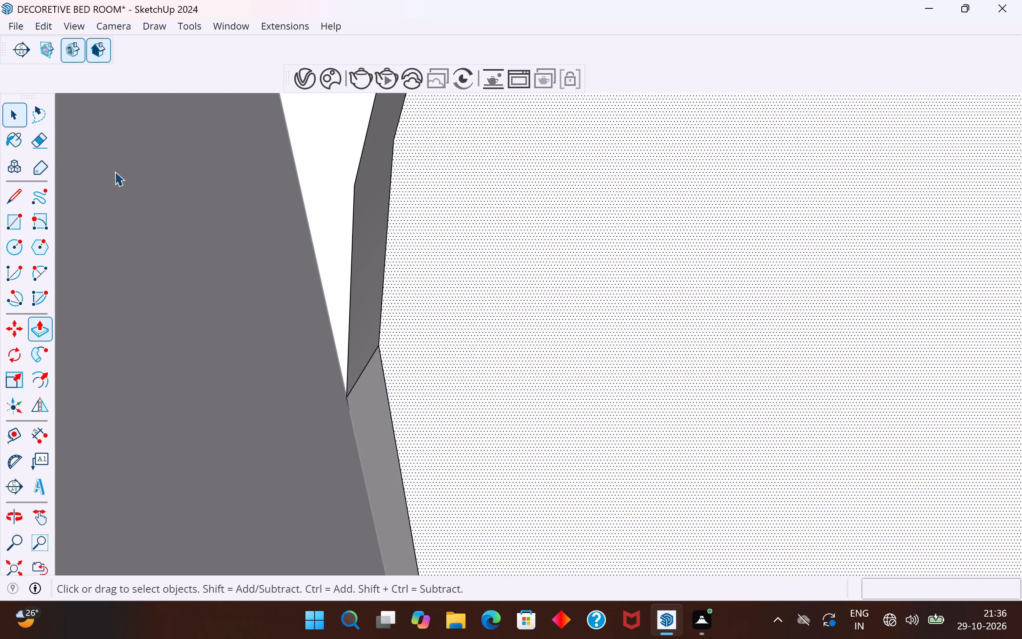
scroll(314, 280, down, 20)
scroll(314, 280, down, 12)
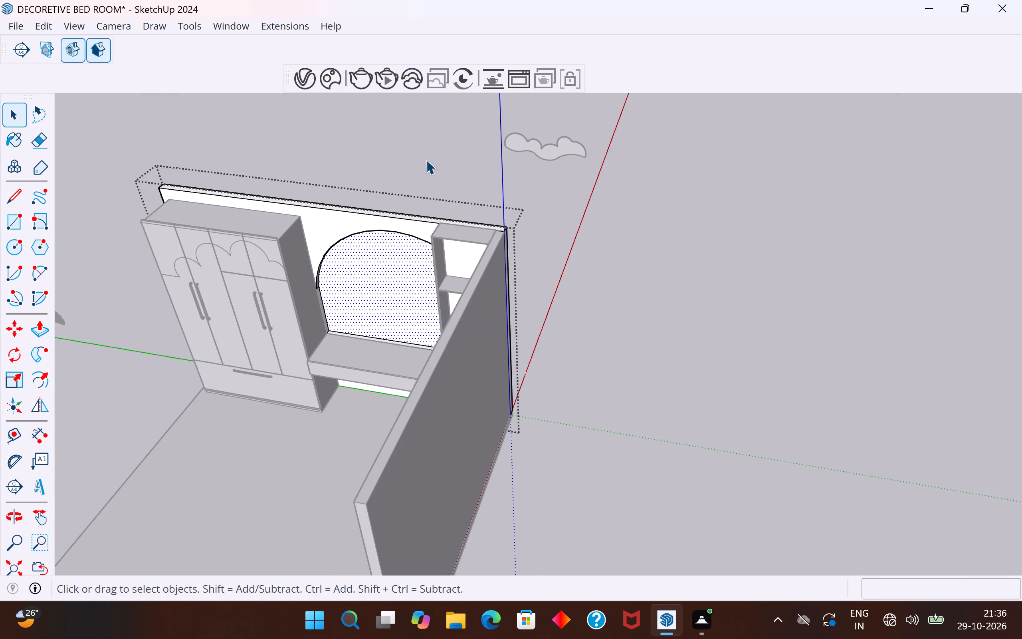
click(426, 153)
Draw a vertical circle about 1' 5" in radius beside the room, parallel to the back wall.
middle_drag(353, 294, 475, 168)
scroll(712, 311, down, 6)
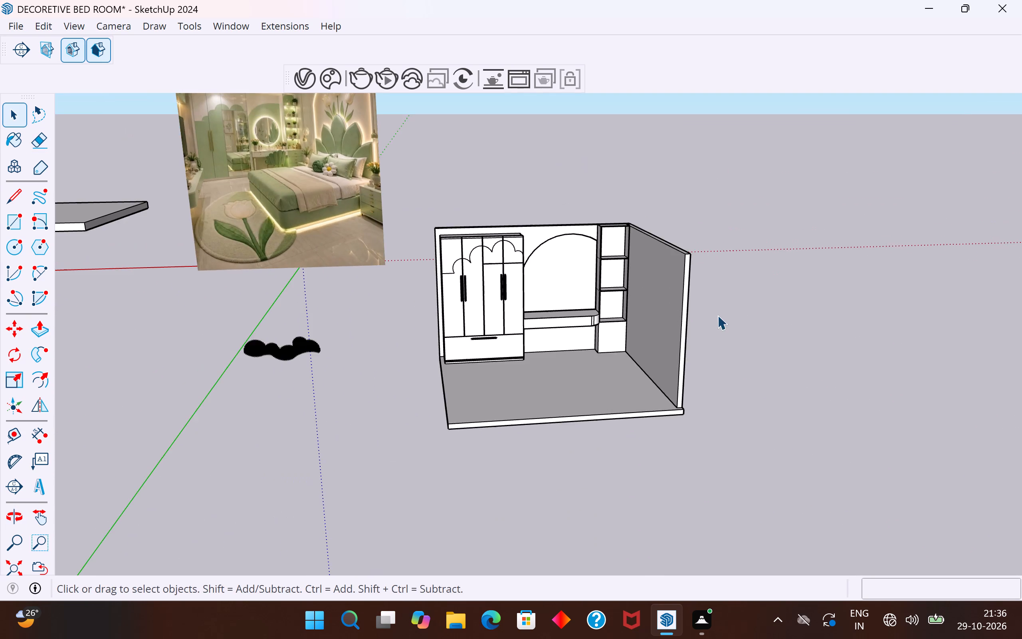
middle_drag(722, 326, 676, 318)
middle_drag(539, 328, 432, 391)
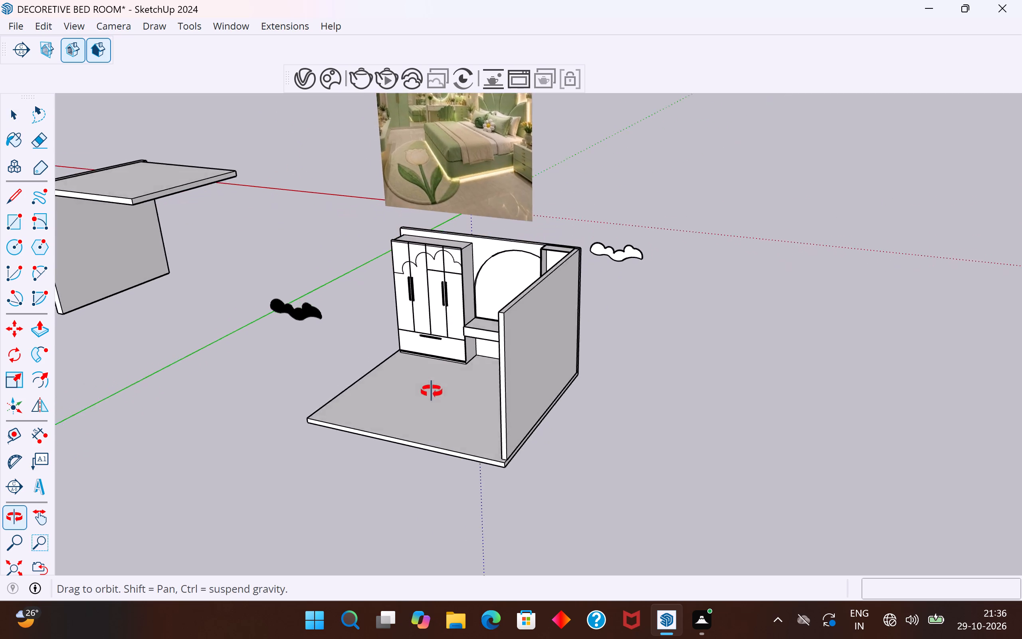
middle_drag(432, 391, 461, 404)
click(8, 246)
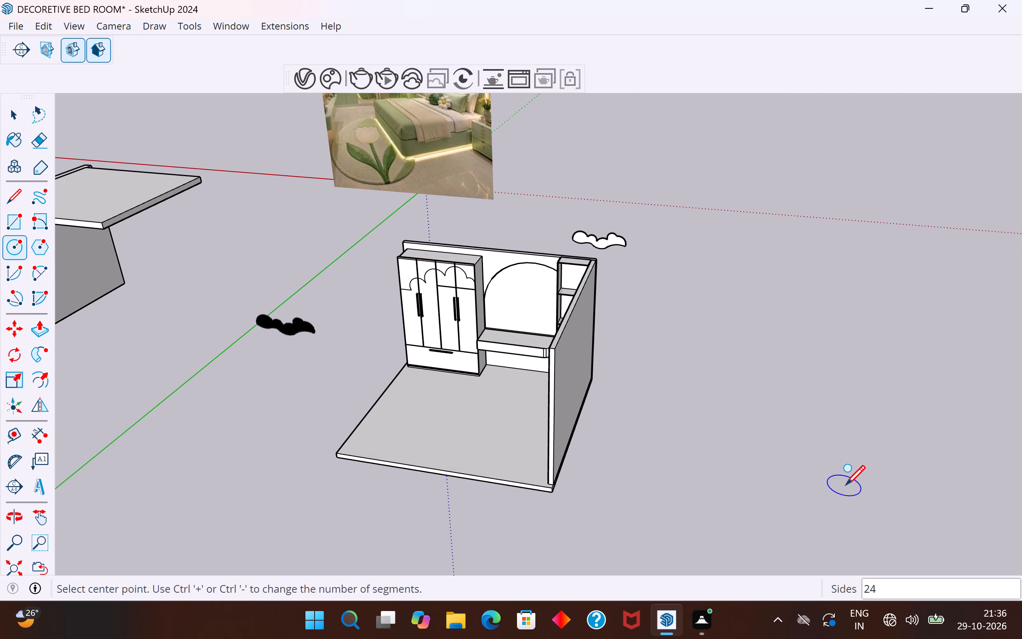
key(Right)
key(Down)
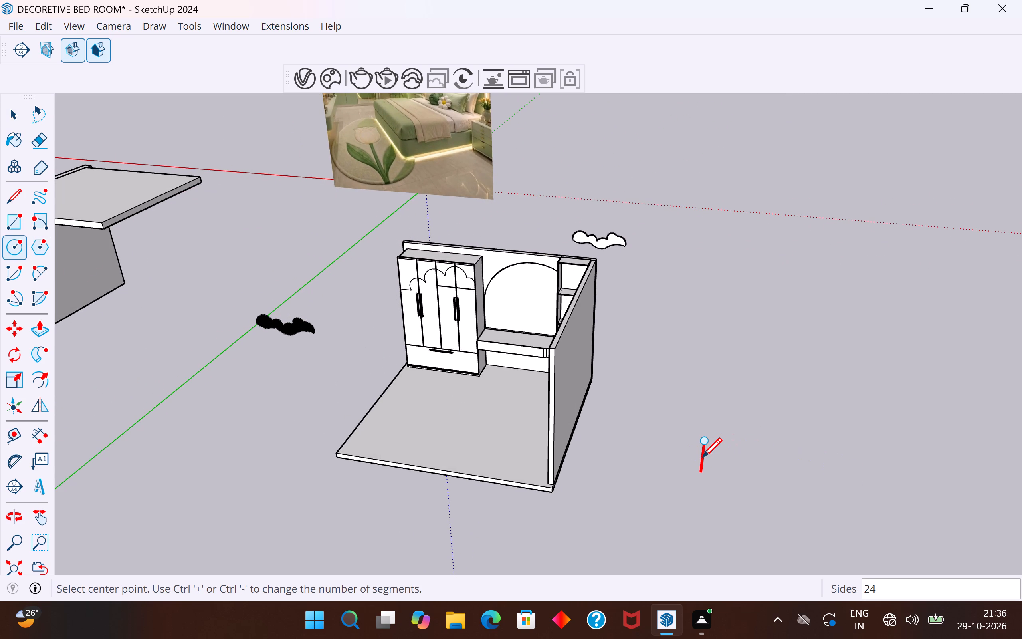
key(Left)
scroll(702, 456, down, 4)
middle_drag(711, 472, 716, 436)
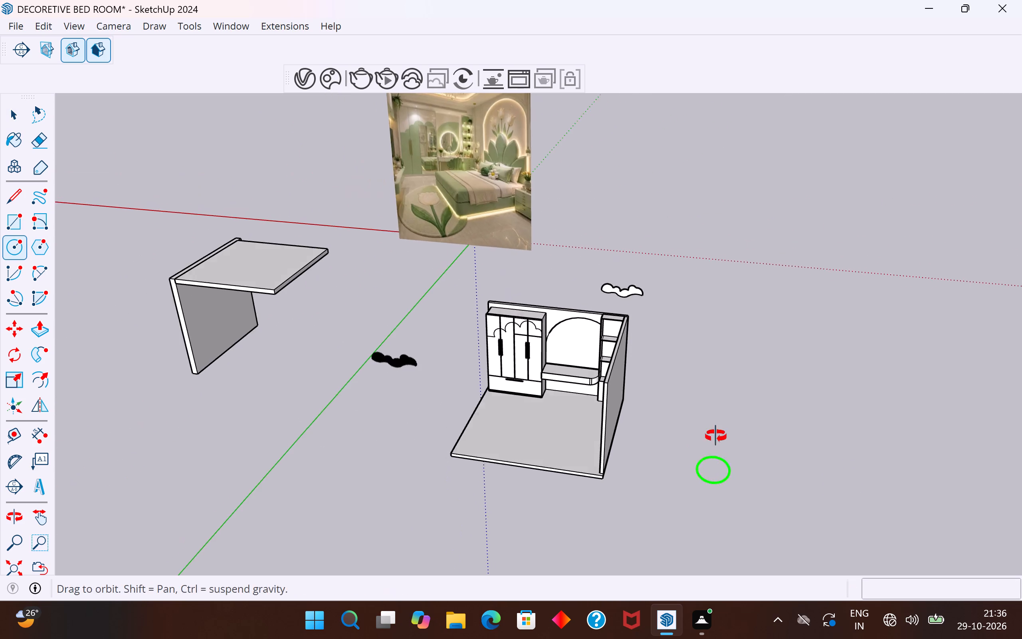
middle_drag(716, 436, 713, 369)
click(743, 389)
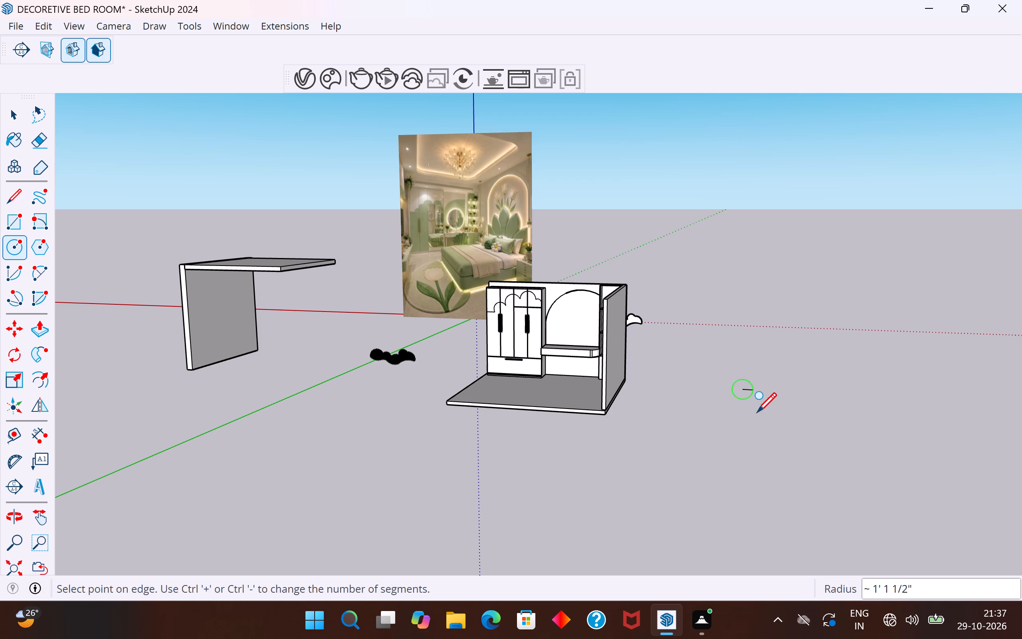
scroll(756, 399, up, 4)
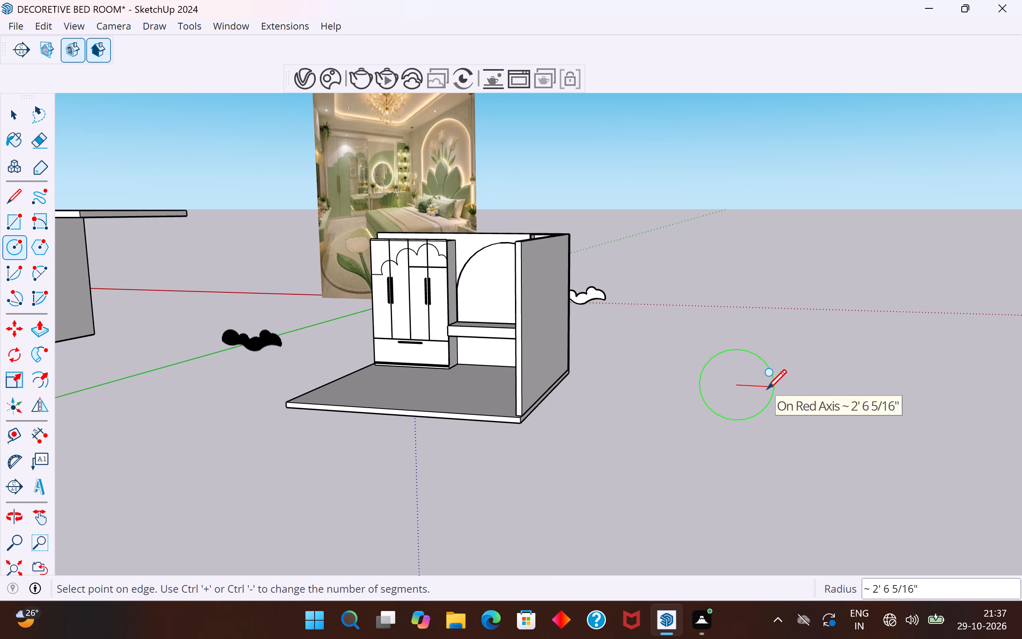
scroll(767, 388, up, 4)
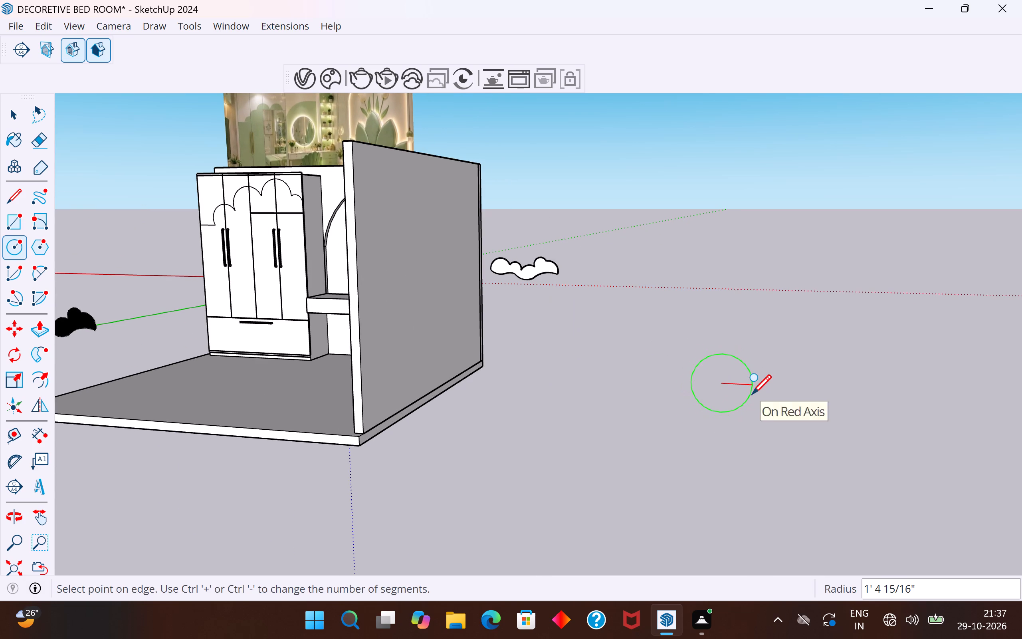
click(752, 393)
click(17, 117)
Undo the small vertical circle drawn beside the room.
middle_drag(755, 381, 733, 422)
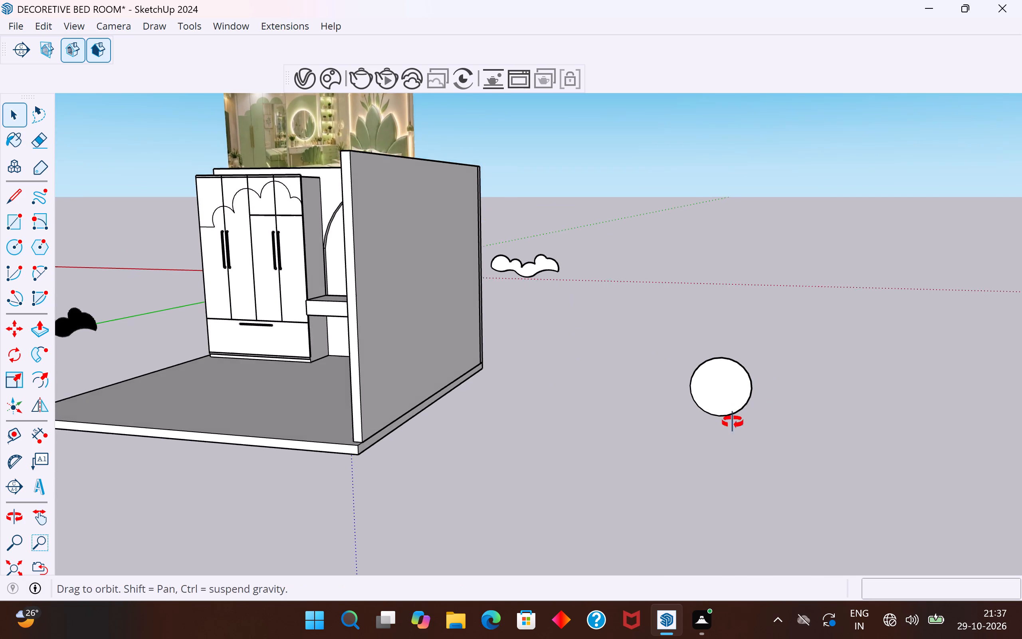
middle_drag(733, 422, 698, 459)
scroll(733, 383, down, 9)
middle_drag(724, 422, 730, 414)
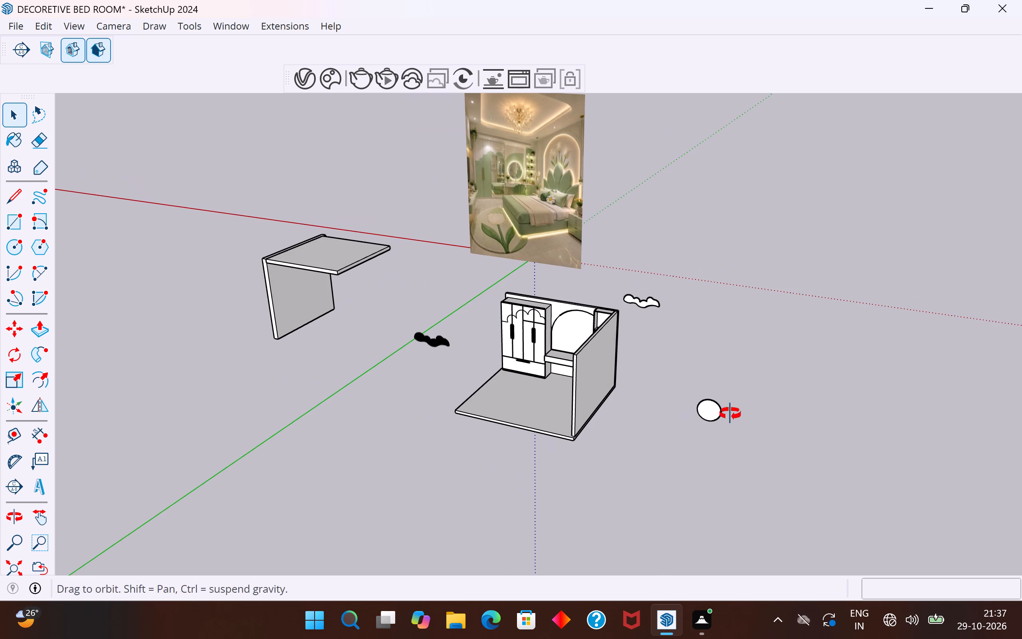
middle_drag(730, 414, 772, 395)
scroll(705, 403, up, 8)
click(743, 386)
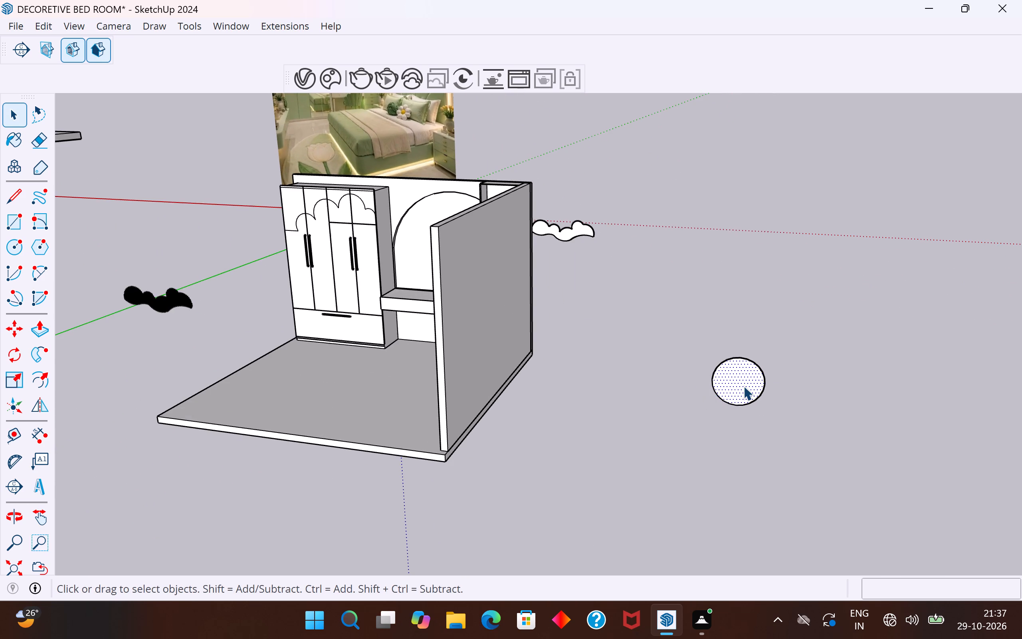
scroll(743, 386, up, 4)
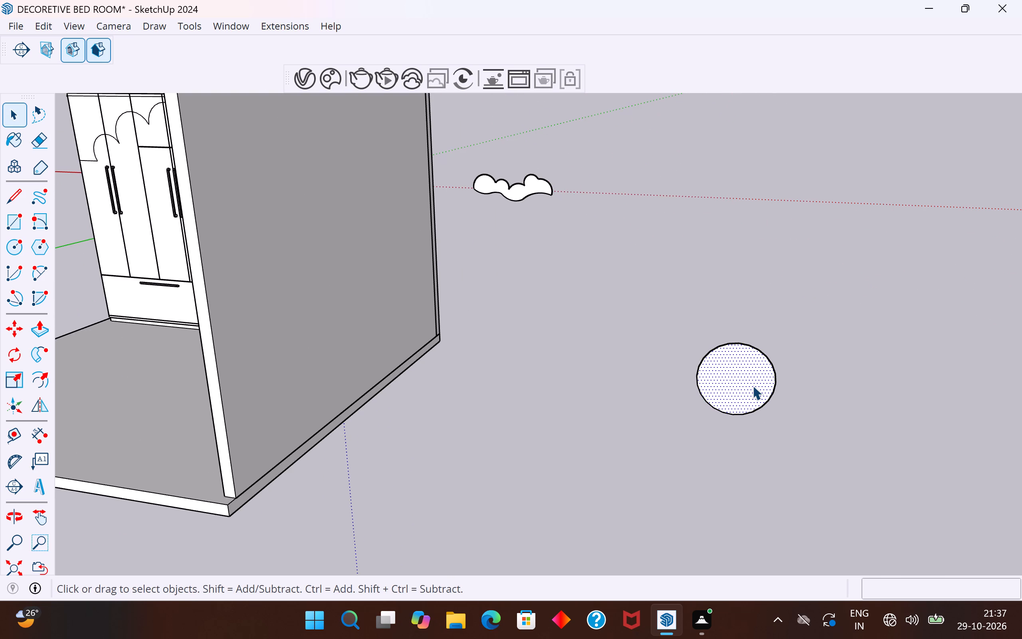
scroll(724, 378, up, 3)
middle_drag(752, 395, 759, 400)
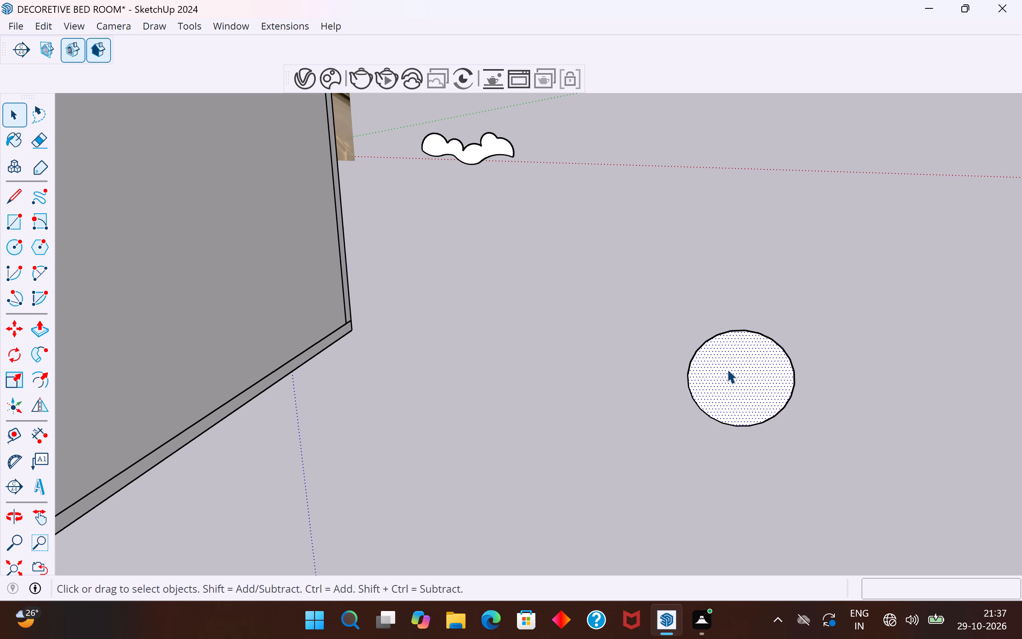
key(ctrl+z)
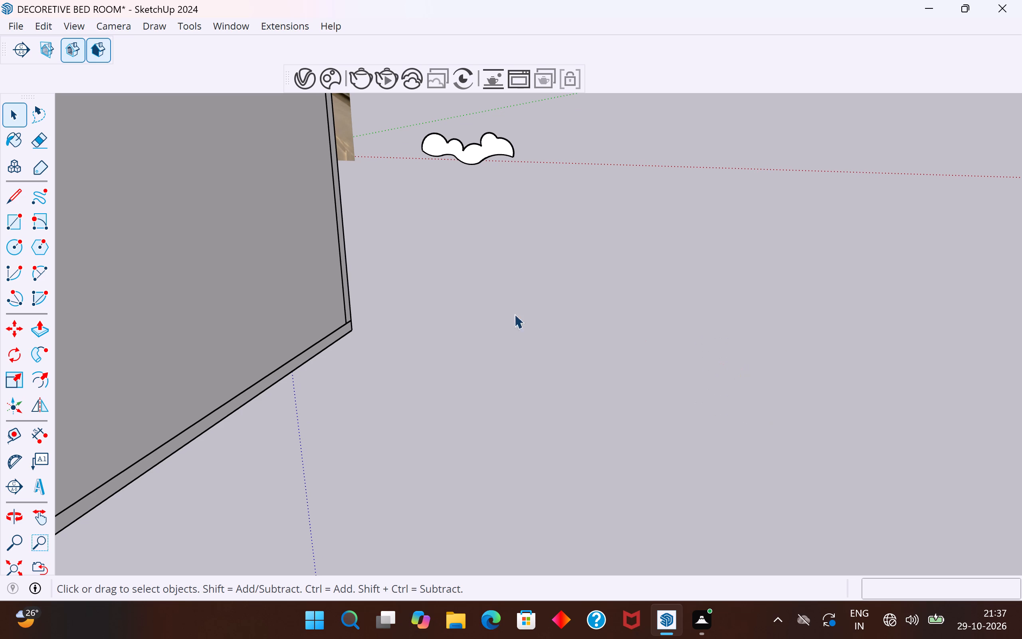
Draw a vertical circle about 2' 8" in radius beside the room, parallel to the back wall.
click(14, 350)
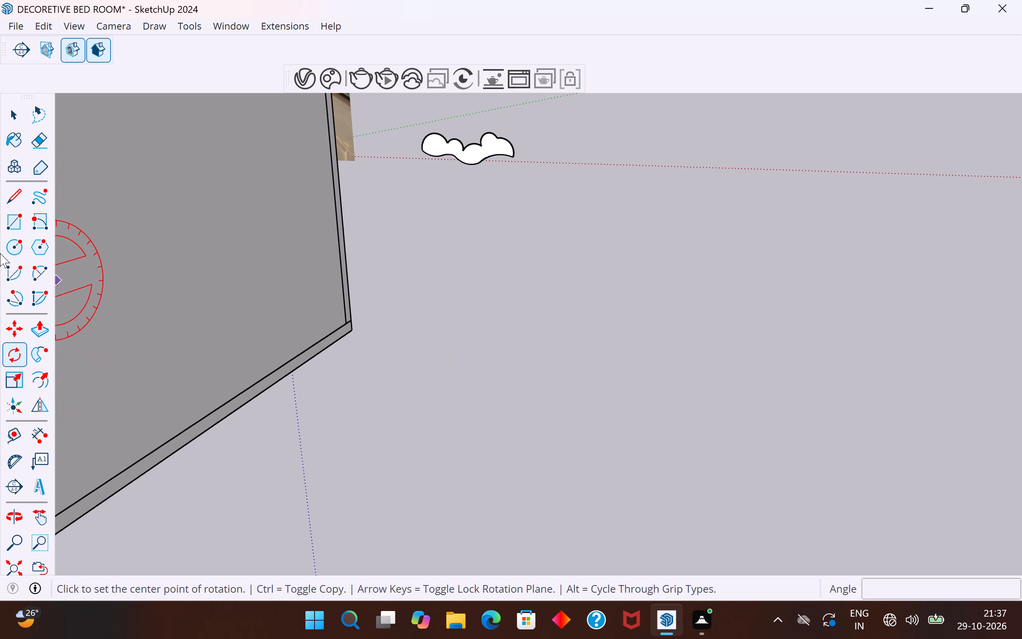
click(22, 239)
key(Right)
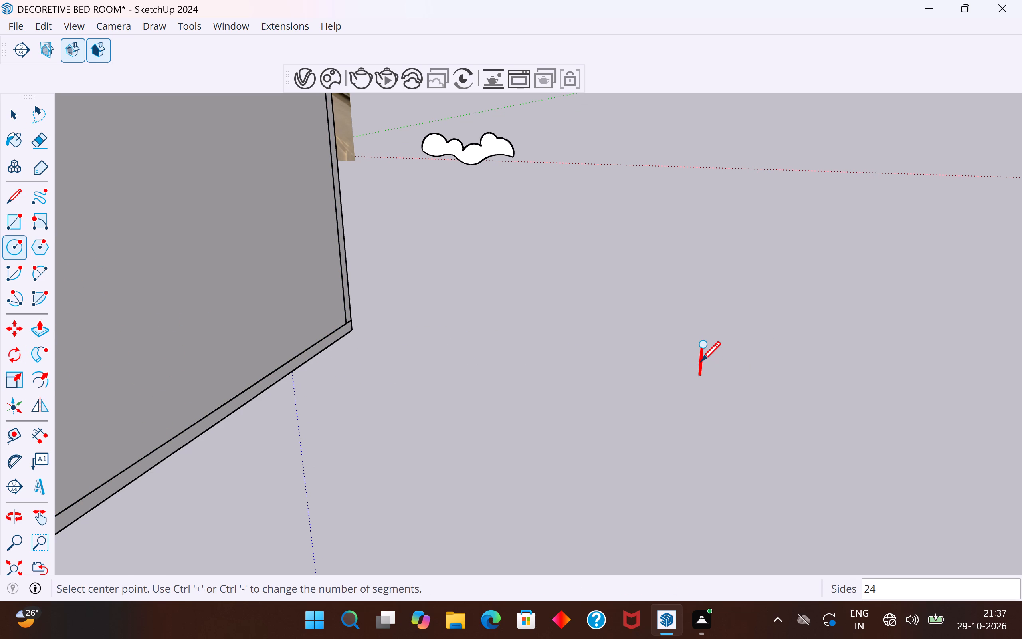
key(Left)
click(701, 360)
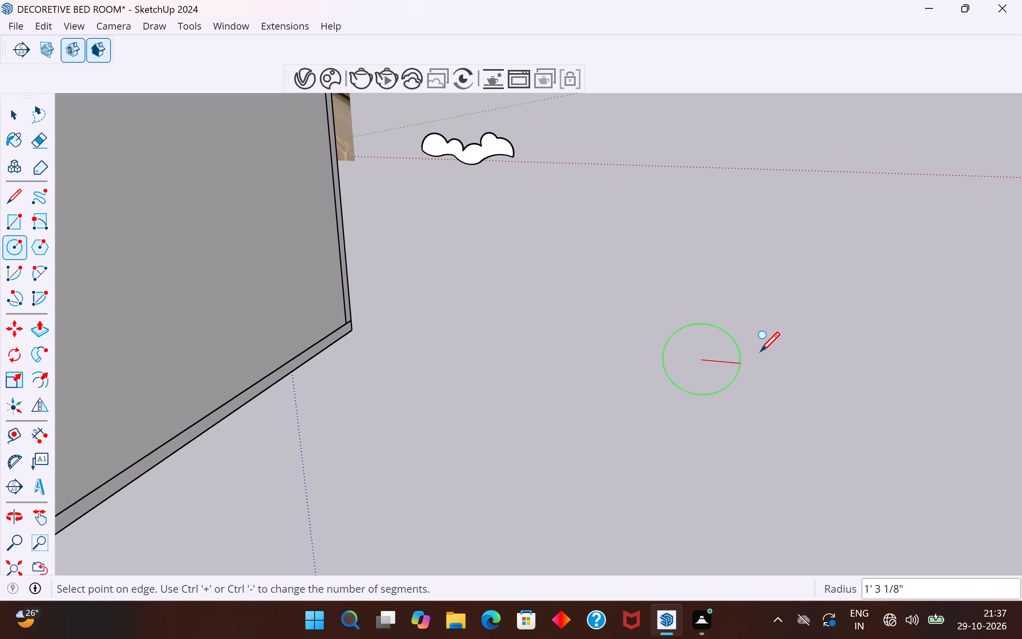
click(794, 352)
click(13, 118)
click(394, 317)
Push/Pull the circle beside the room into a thin disc about 2" thick.
scroll(719, 349, down, 2)
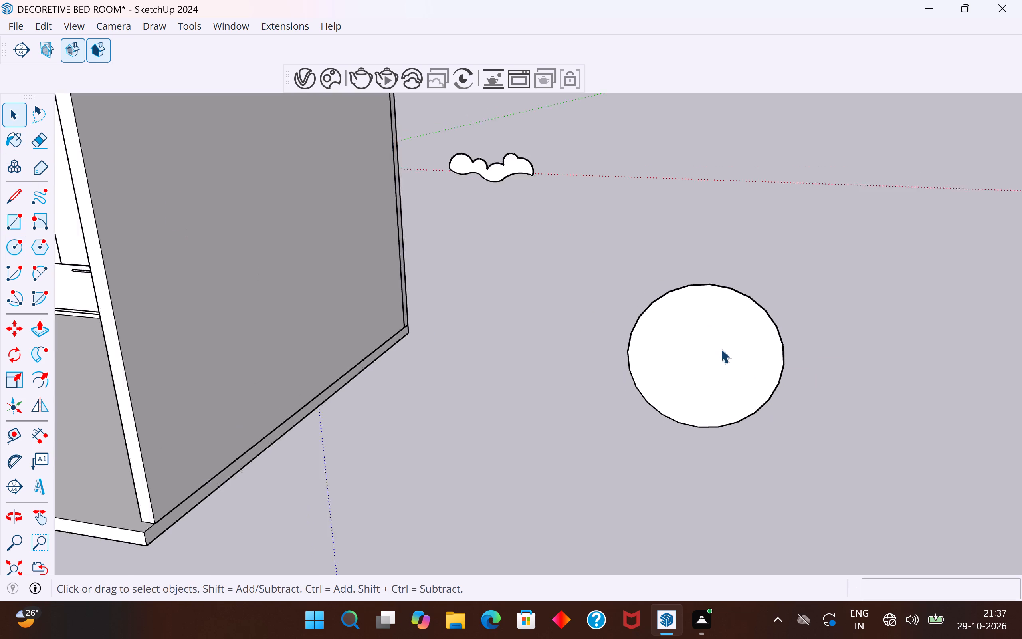
scroll(721, 349, down, 10)
click(729, 349)
middle_drag(780, 413, 763, 424)
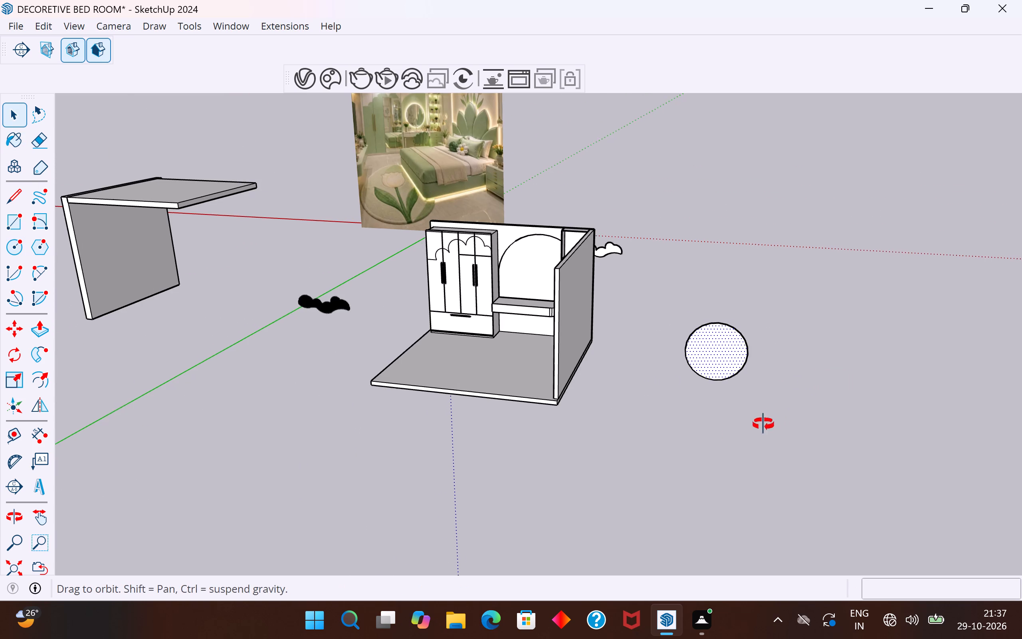
middle_drag(763, 424, 110, 479)
scroll(283, 406, up, 3)
click(153, 327)
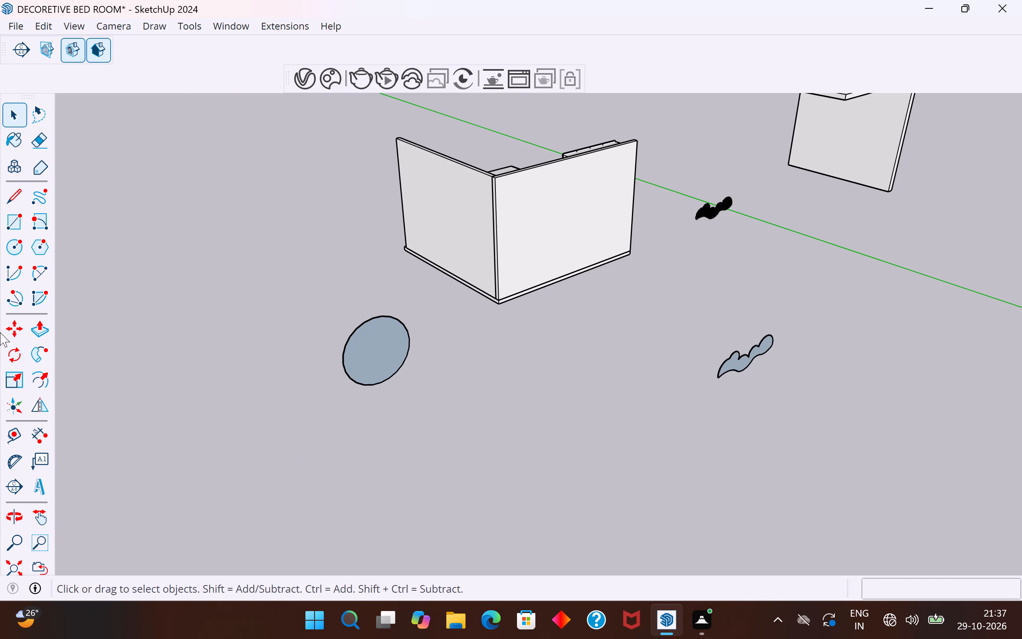
click(35, 336)
click(390, 358)
middle_drag(397, 361, 427, 373)
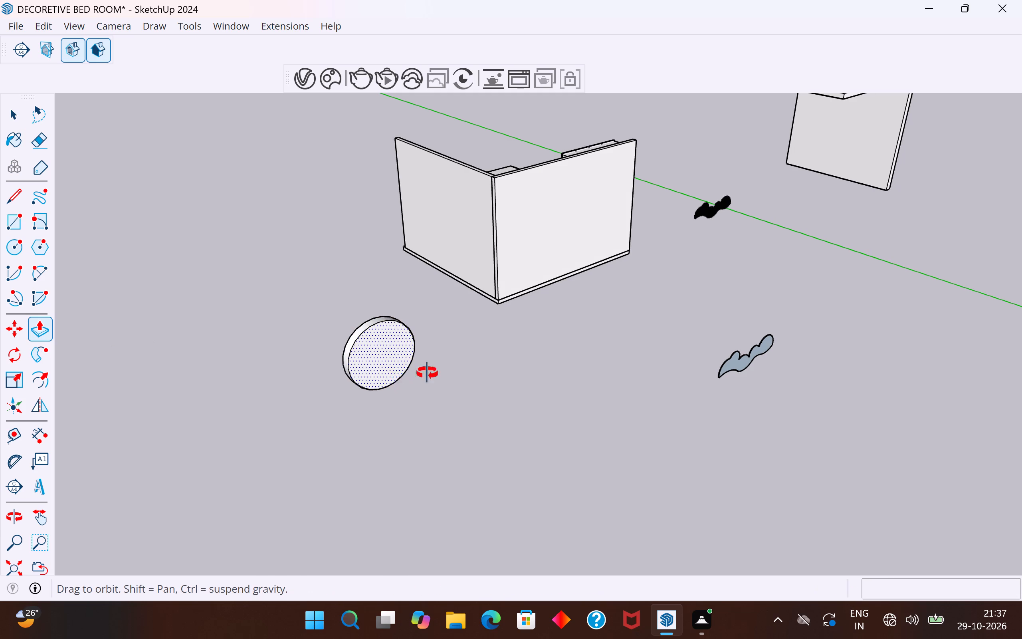
middle_drag(427, 373, 799, 283)
scroll(555, 416, up, 7)
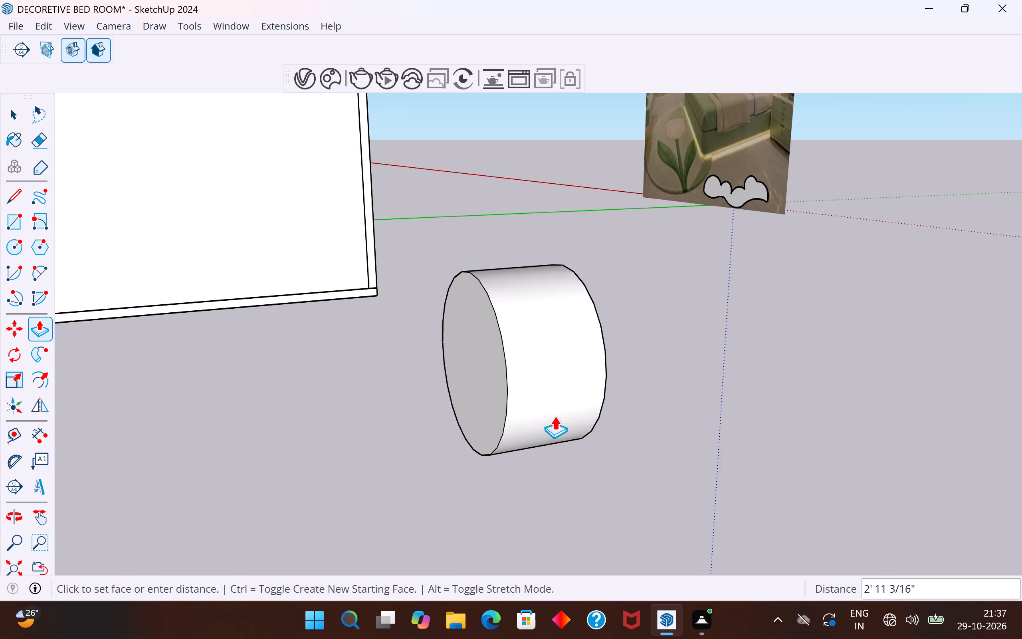
scroll(555, 416, up, 1)
scroll(506, 448, up, 8)
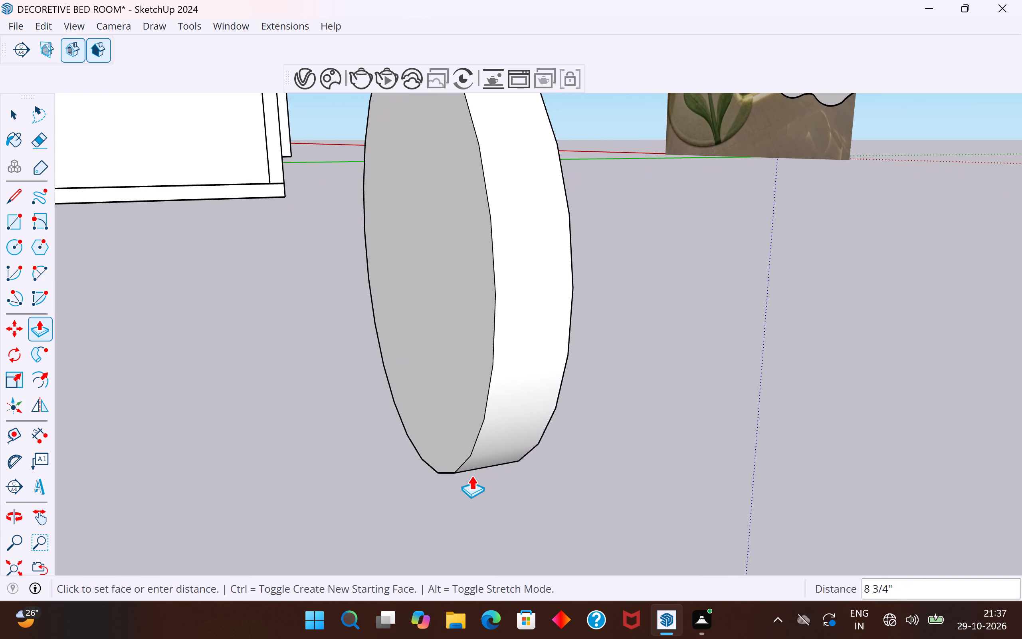
click(438, 493)
click(14, 106)
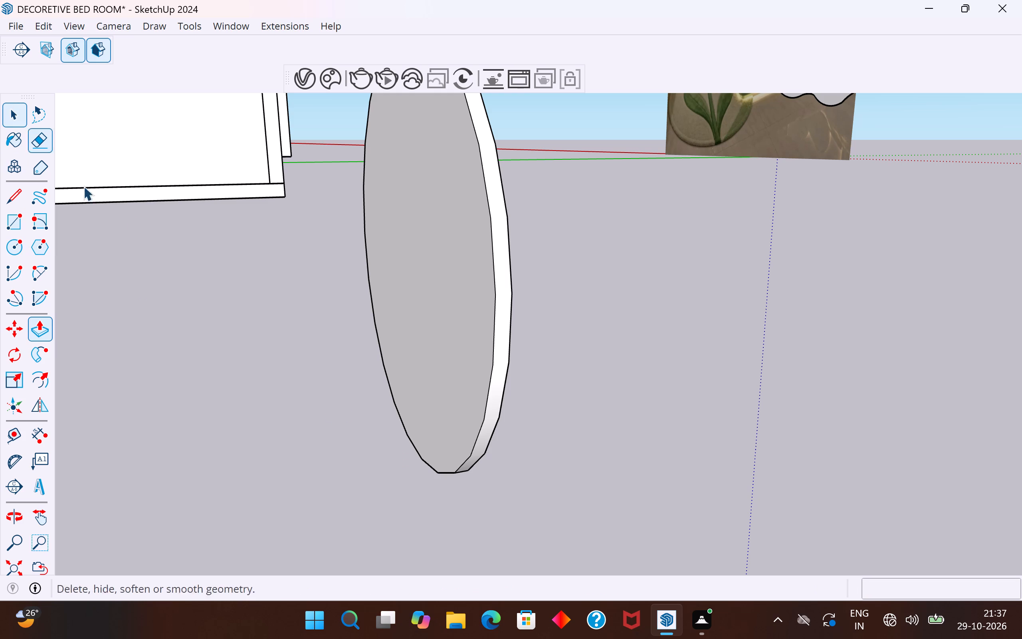
click(246, 321)
Select all connected geometry of the thin disc and make it a group.
middle_drag(254, 447, 234, 458)
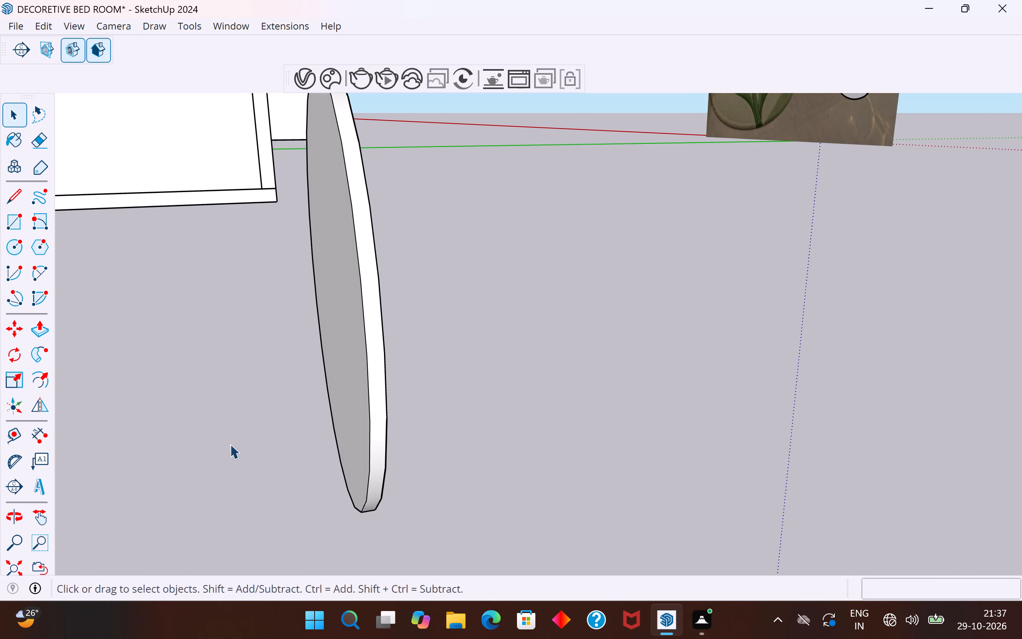
triple_click(373, 392)
right_click(373, 392)
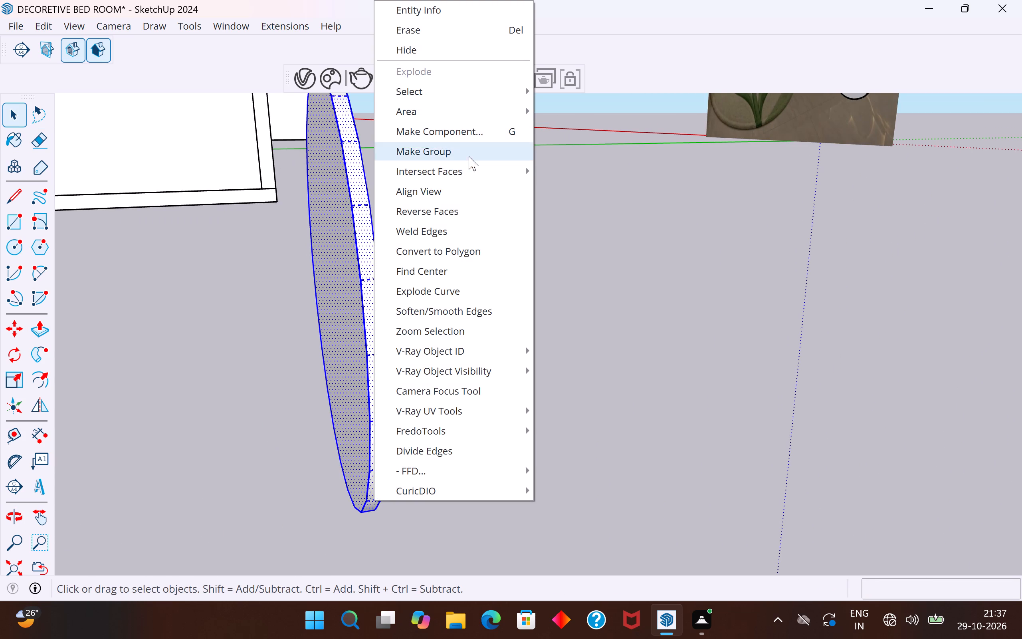
click(469, 156)
click(608, 298)
Move the disc group by its lower corner into the room, against the arched recess just above the desk.
scroll(608, 298, down, 6)
middle_drag(385, 427, 681, 365)
scroll(609, 407, down, 9)
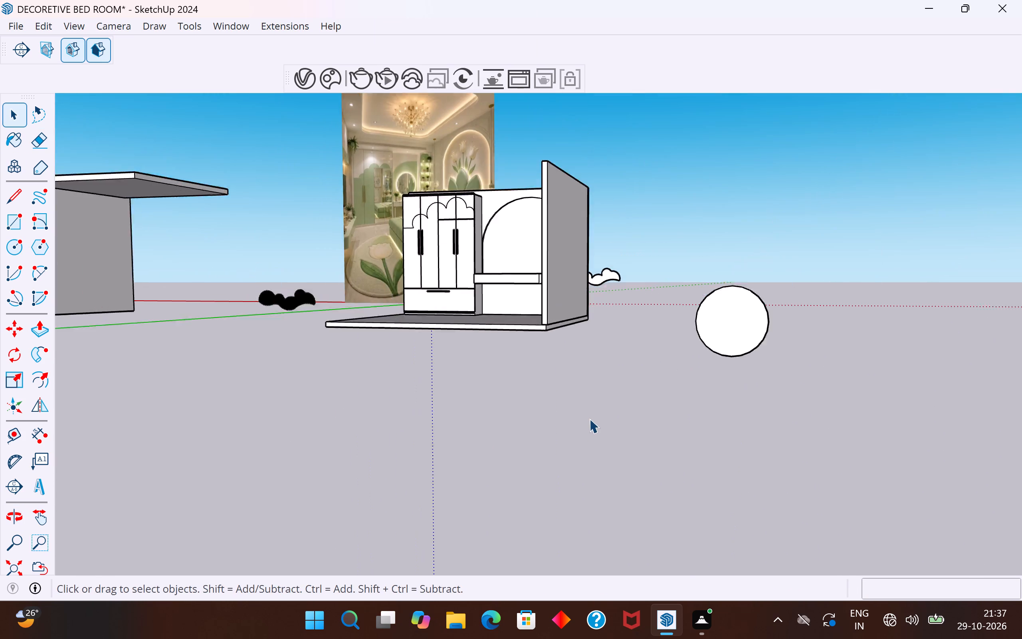
scroll(589, 419, down, 1)
middle_drag(593, 422, 638, 481)
click(711, 386)
click(713, 375)
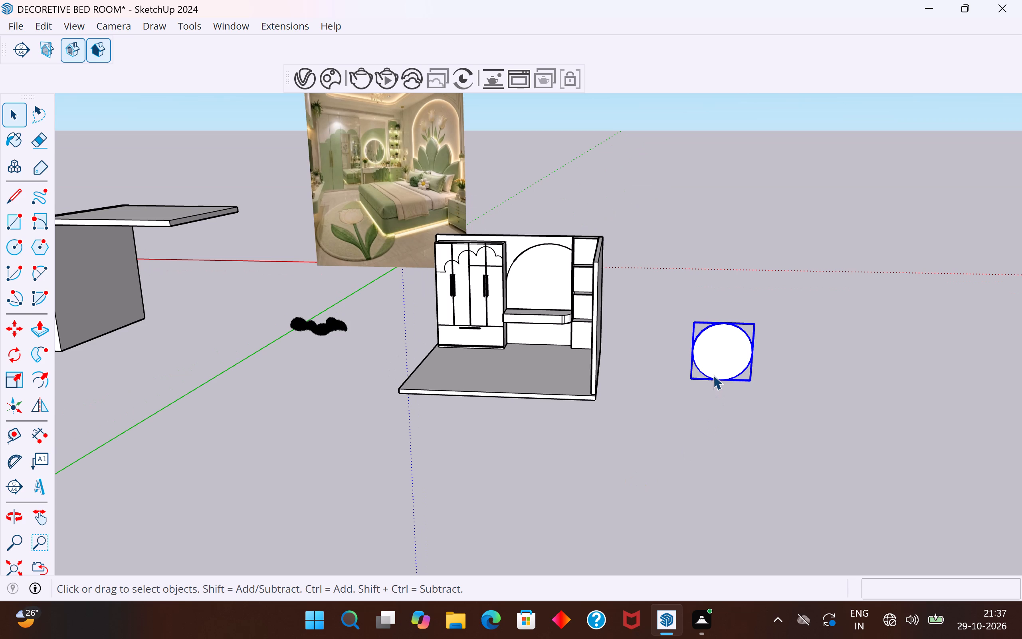
key(m)
click(693, 377)
scroll(496, 300, up, 4)
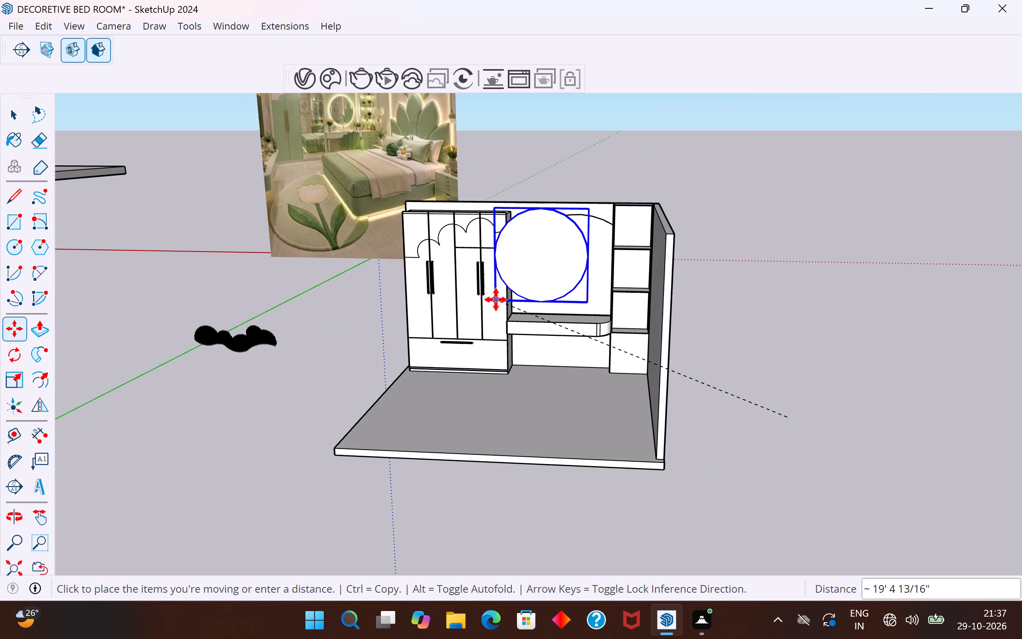
middle_drag(502, 308, 587, 484)
scroll(562, 363, up, 7)
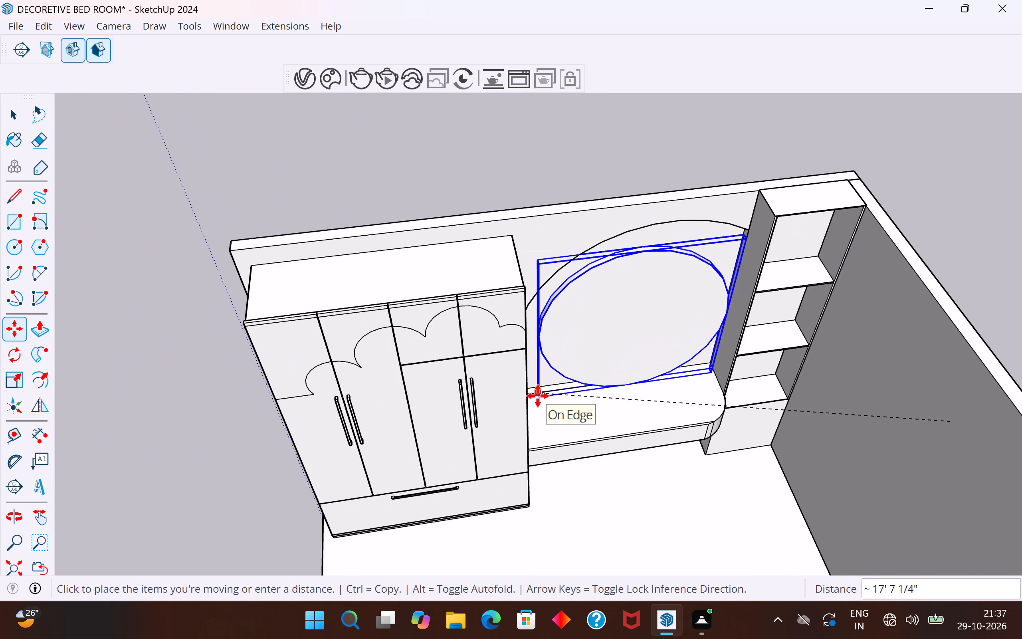
click(535, 392)
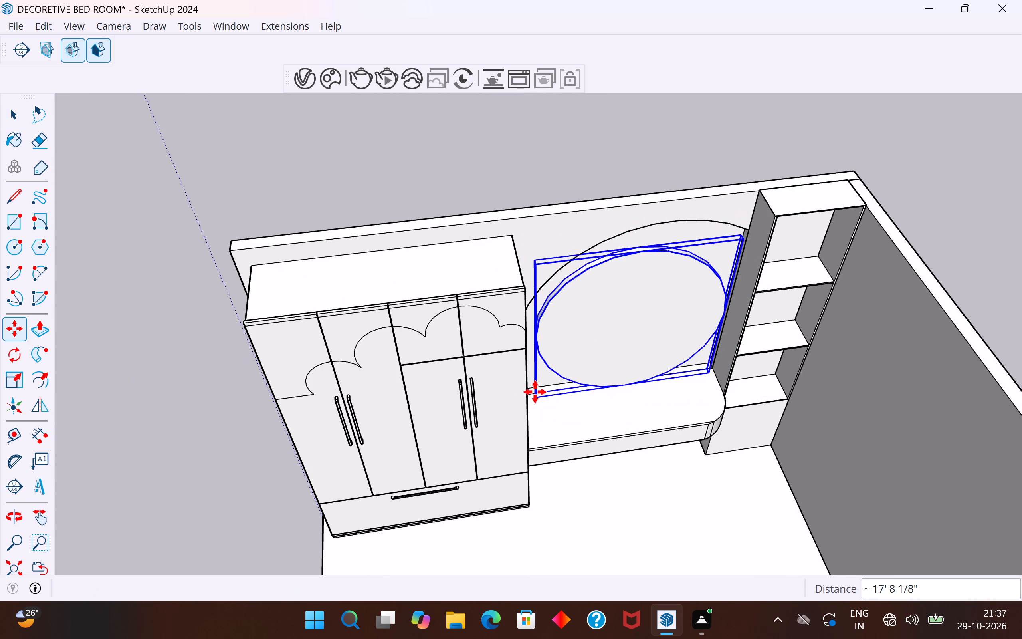
Scale the disc group uniformly about its centre by 0.58, followed by 1.10, so it fits inside the arch.
middle_drag(592, 403, 576, 235)
middle_drag(643, 367, 607, 318)
scroll(643, 367, up, 1)
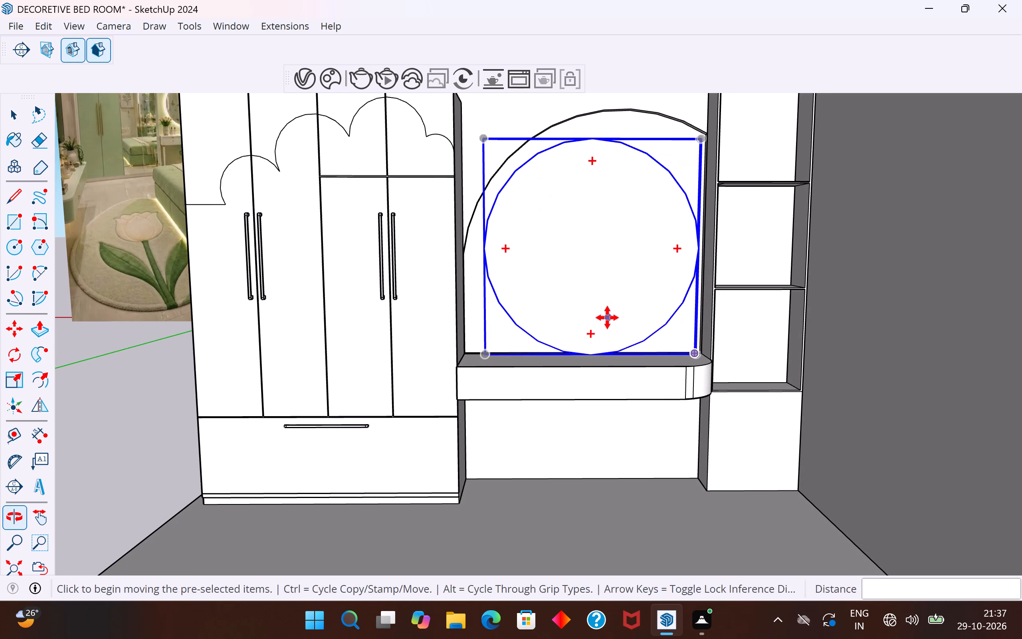
key(s)
ctrl+drag(702, 142, 665, 196)
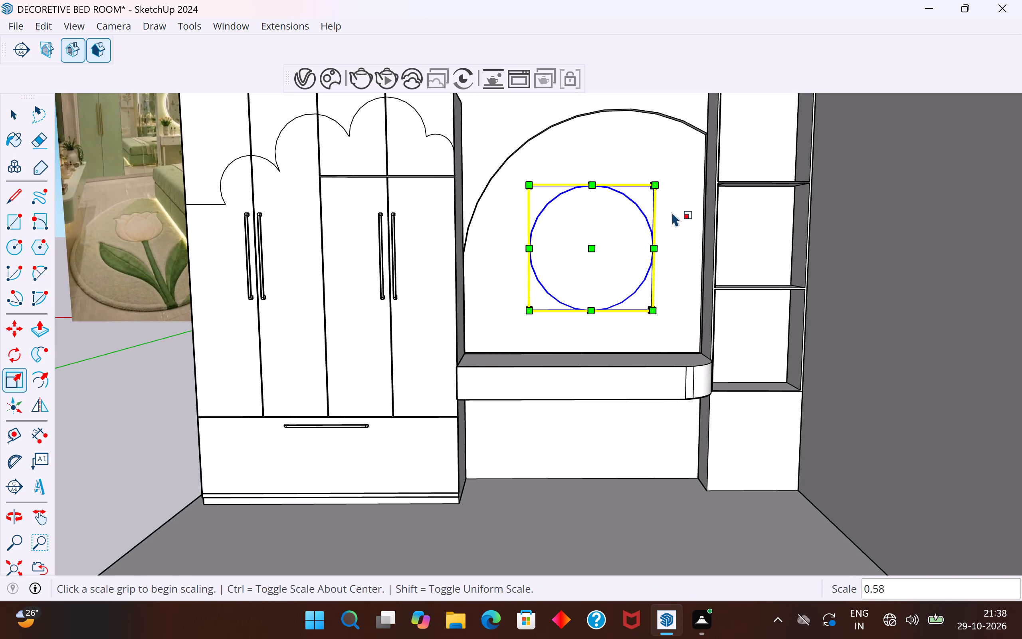
ctrl+drag(655, 186, 663, 182)
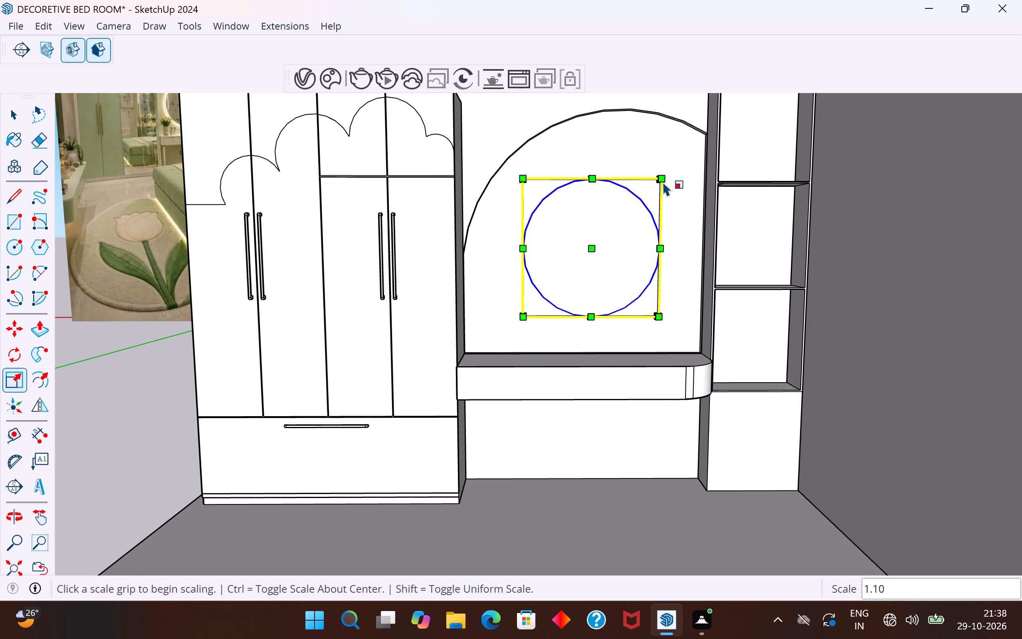
scroll(616, 301, down, 6)
click(275, 392)
middle_drag(288, 404, 397, 474)
click(12, 124)
click(210, 337)
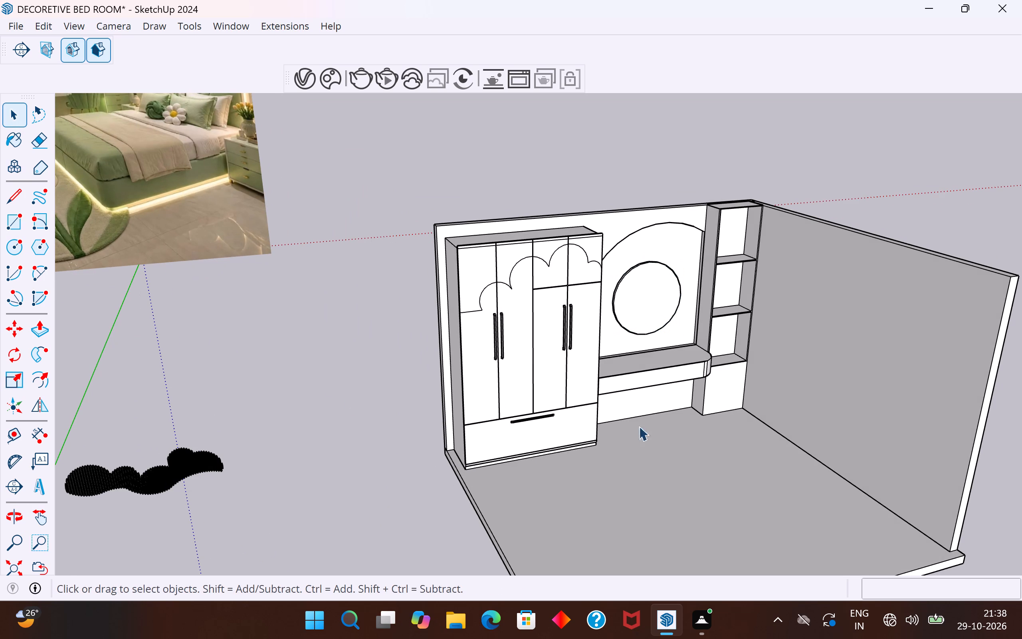
Examine the room model and the arched bed wall with its headboard in the reference image.
middle_drag(664, 426, 650, 453)
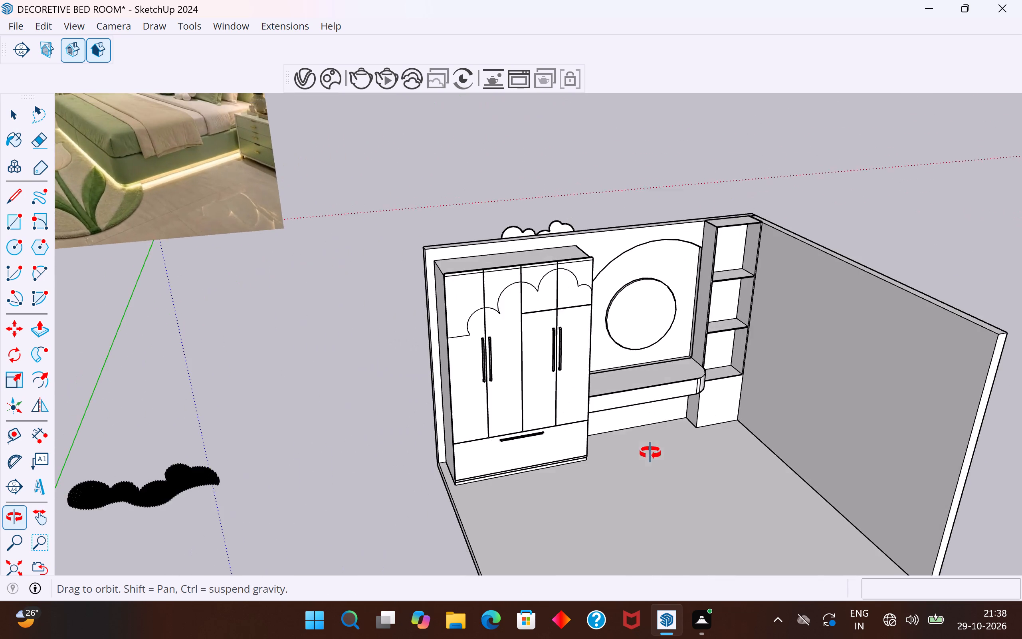
middle_drag(650, 453, 649, 451)
scroll(323, 371, down, 4)
middle_drag(518, 455, 538, 427)
scroll(538, 427, down, 4)
middle_drag(540, 426, 555, 429)
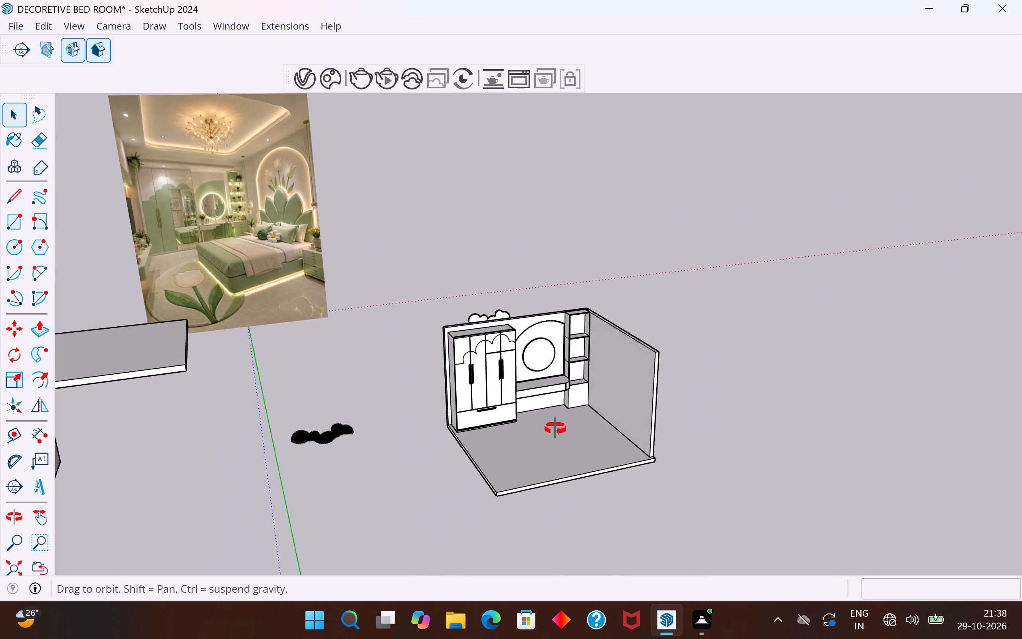
middle_drag(555, 429, 629, 439)
scroll(149, 207, up, 12)
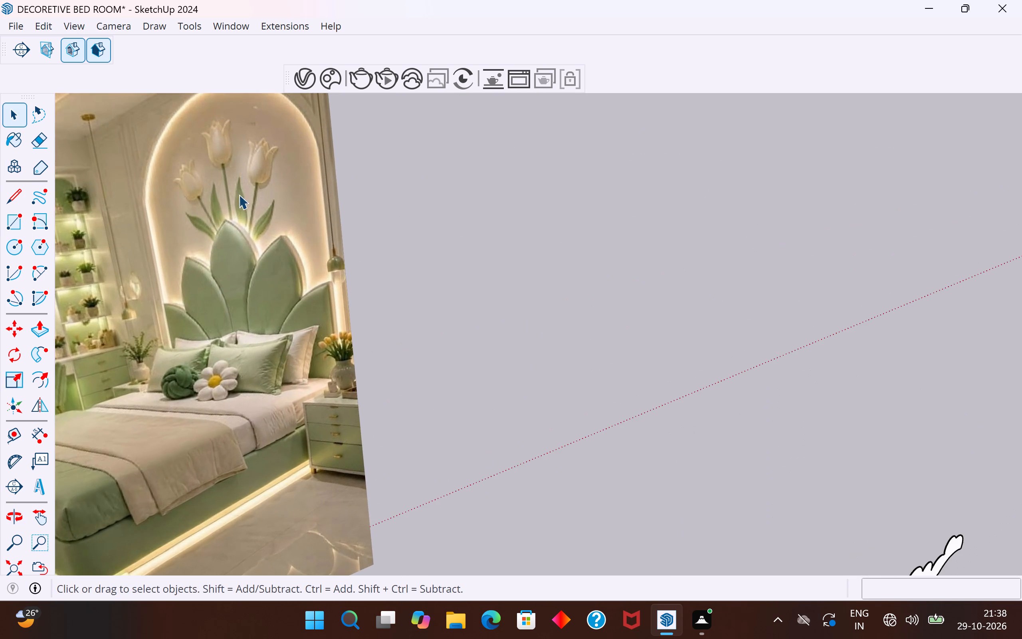
scroll(216, 209, down, 18)
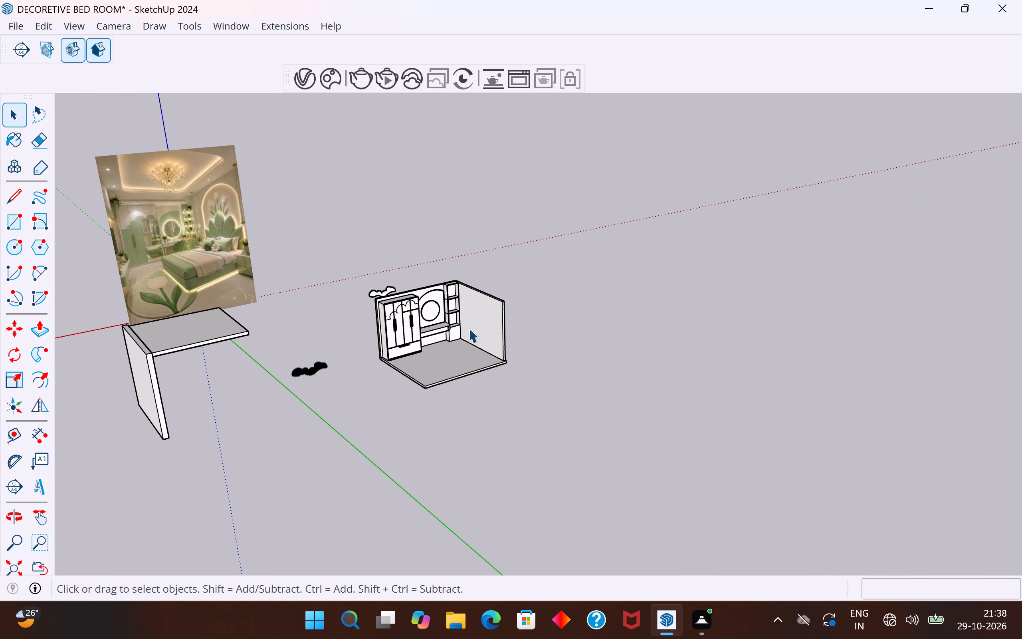
Place a vertical guide on the plain wall, 1'6" from the adjoining vertical edge of the open shelf unit.
middle_drag(475, 334, 584, 359)
scroll(490, 371, up, 8)
middle_drag(470, 340, 585, 317)
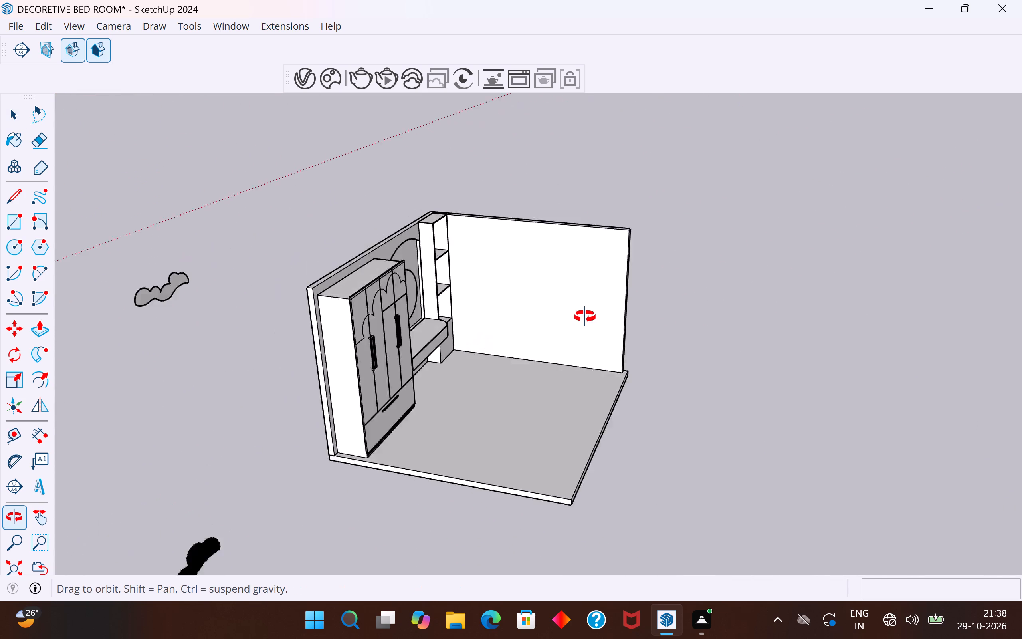
middle_drag(585, 317, 584, 313)
scroll(588, 318, up, 1)
scroll(671, 398, down, 9)
scroll(567, 328, up, 6)
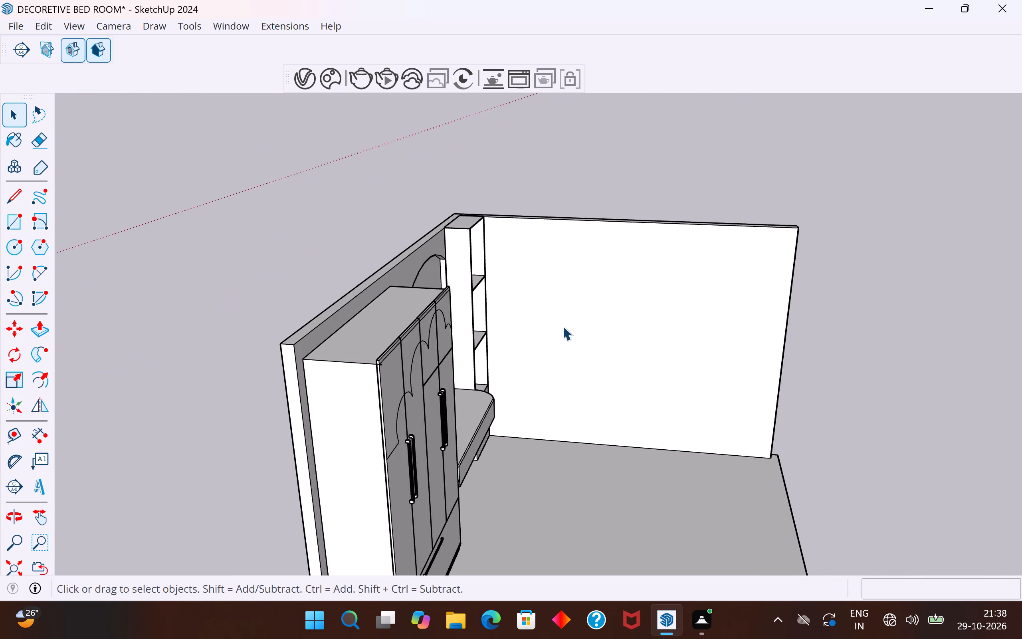
scroll(562, 326, up, 5)
middle_drag(562, 326, 508, 304)
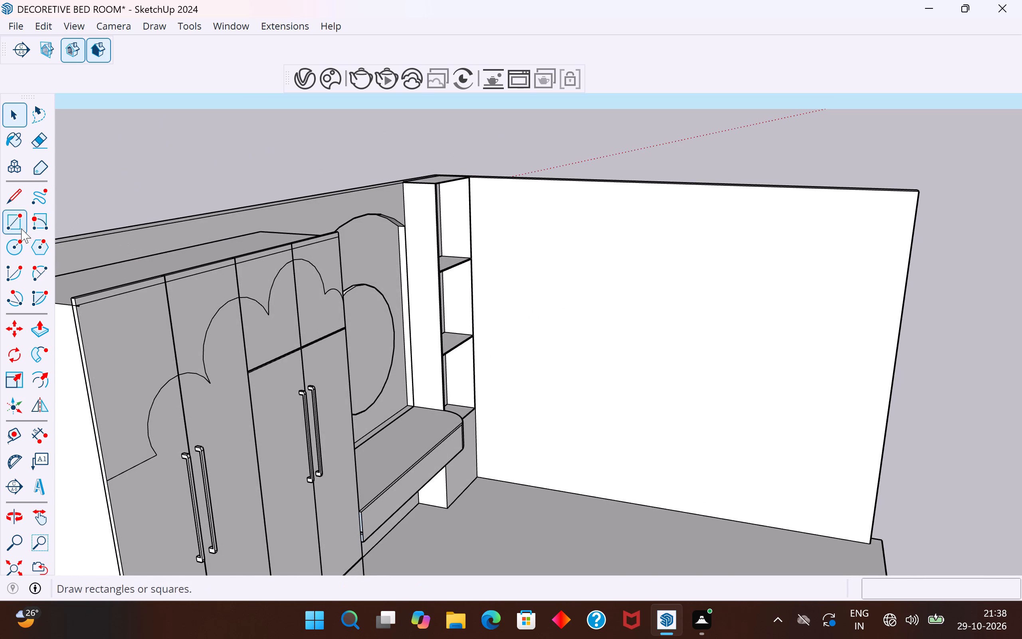
middle_drag(518, 336, 427, 473)
scroll(427, 473, up, 1)
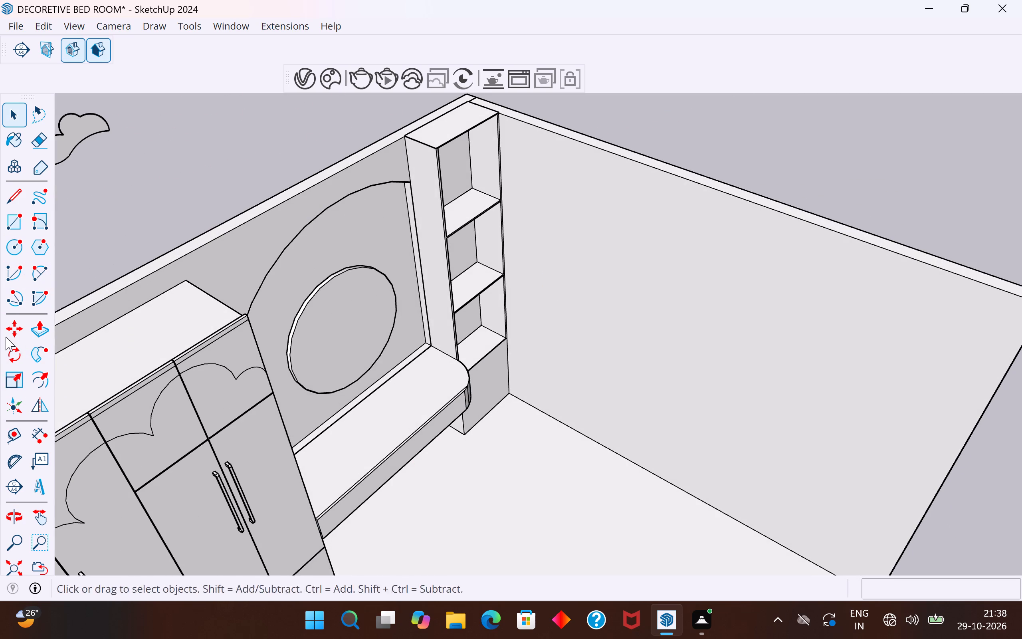
click(16, 431)
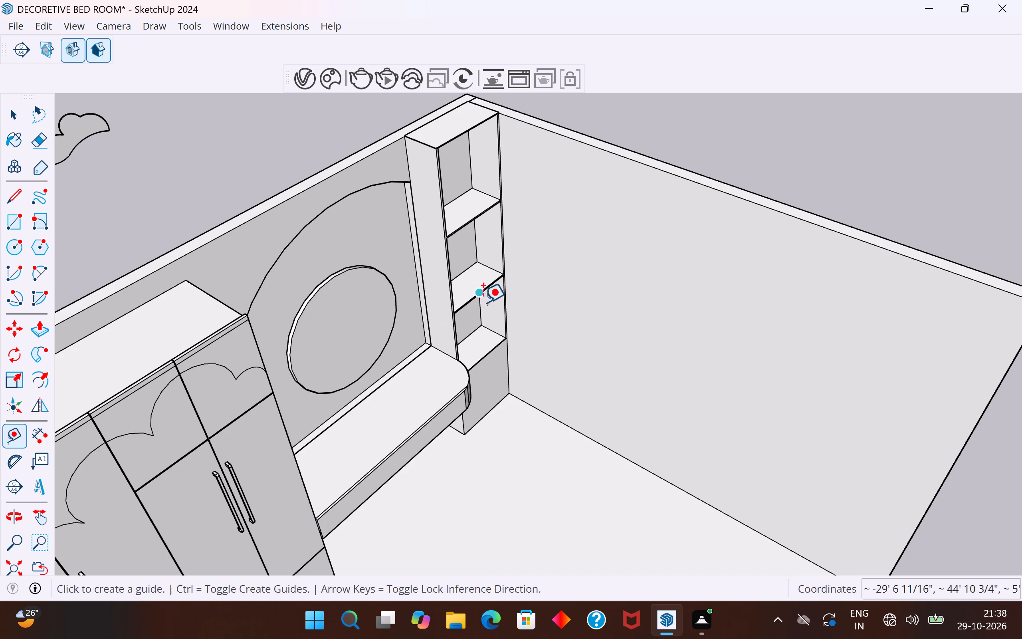
scroll(502, 304, up, 9)
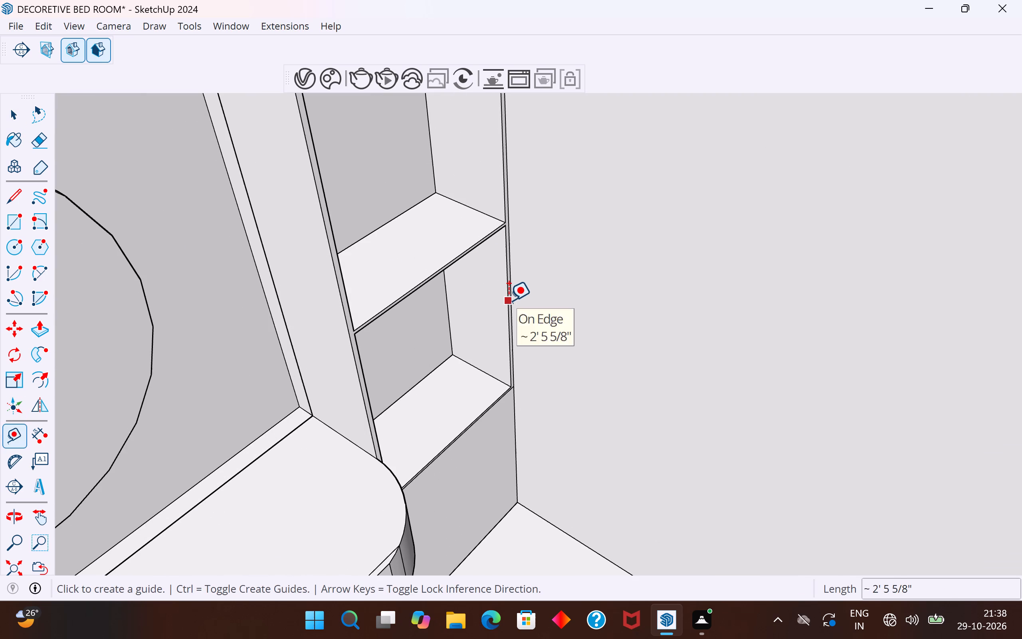
click(509, 300)
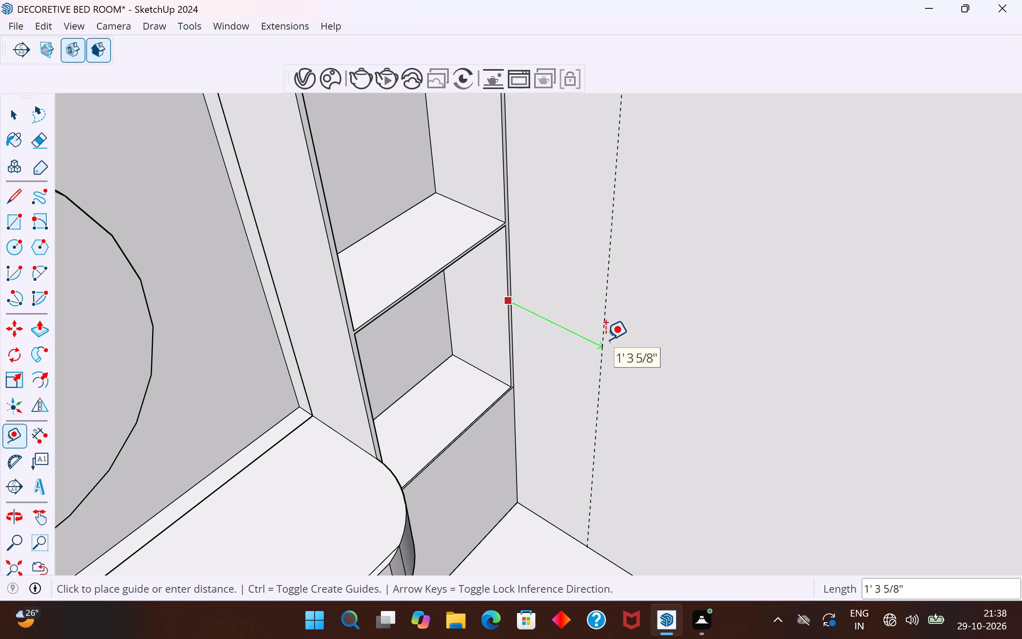
text(1'6")
key(Return)
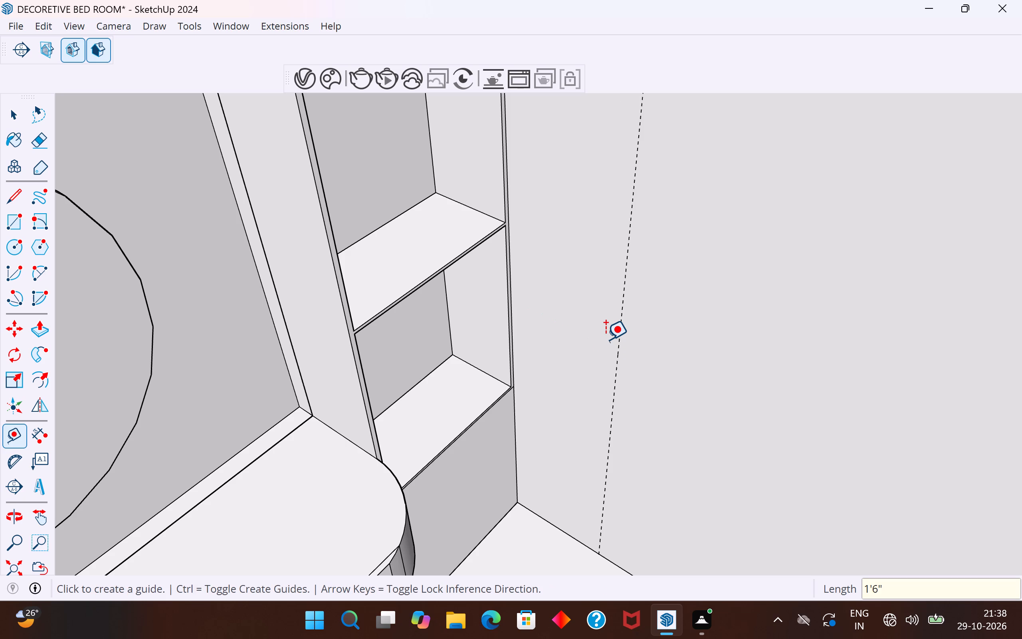
Examine the reference image's bed wall, from the shelves across to the arch, headboard and bedside table.
scroll(612, 381, down, 20)
scroll(612, 381, down, 14)
scroll(434, 342, up, 20)
scroll(434, 342, up, 5)
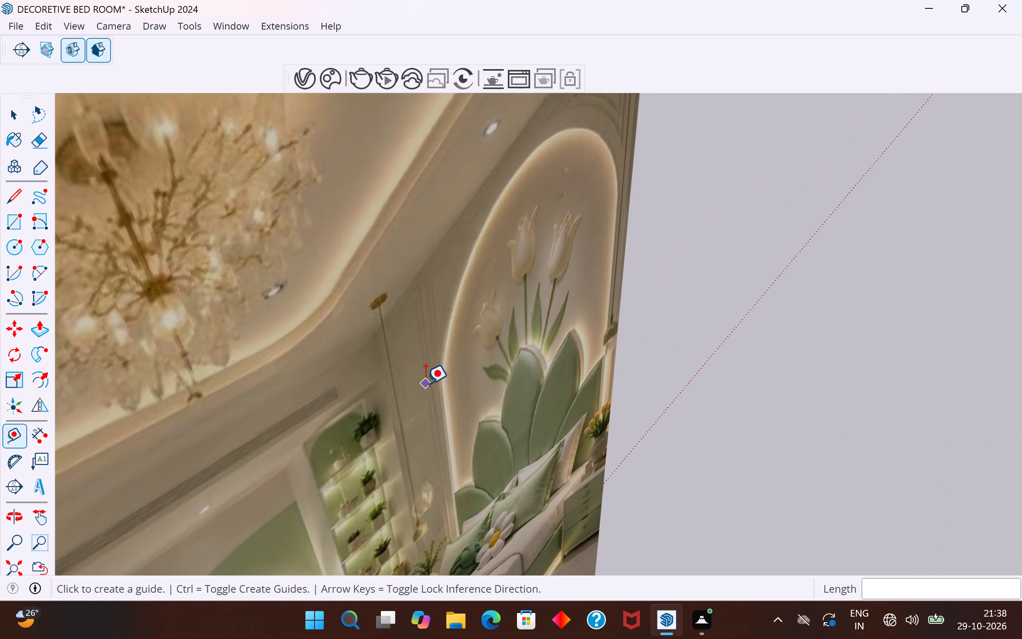
scroll(388, 330, down, 10)
scroll(393, 409, up, 14)
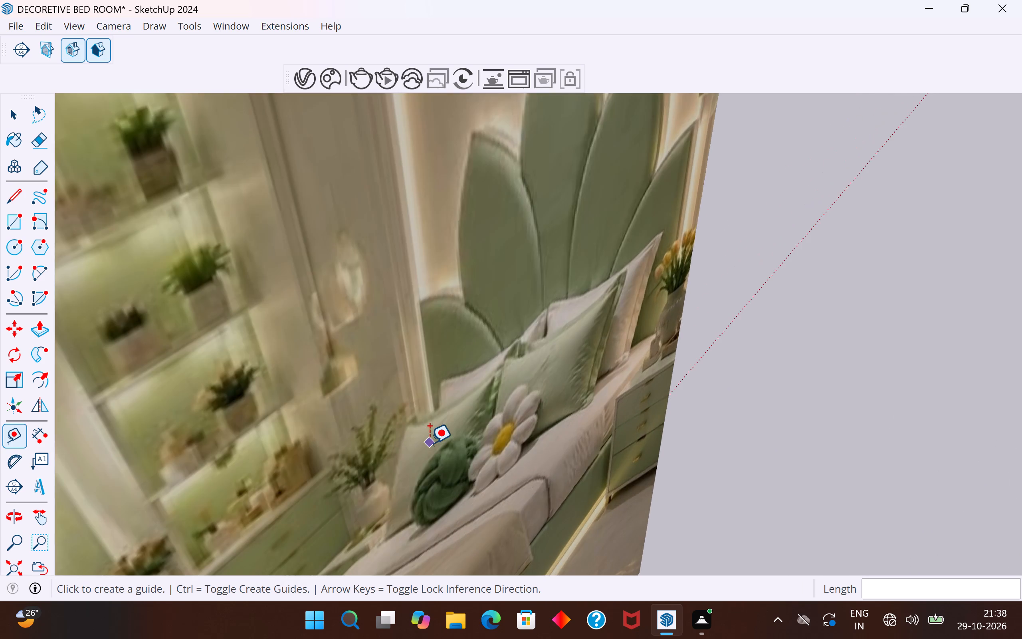
scroll(430, 443, down, 12)
scroll(341, 355, down, 7)
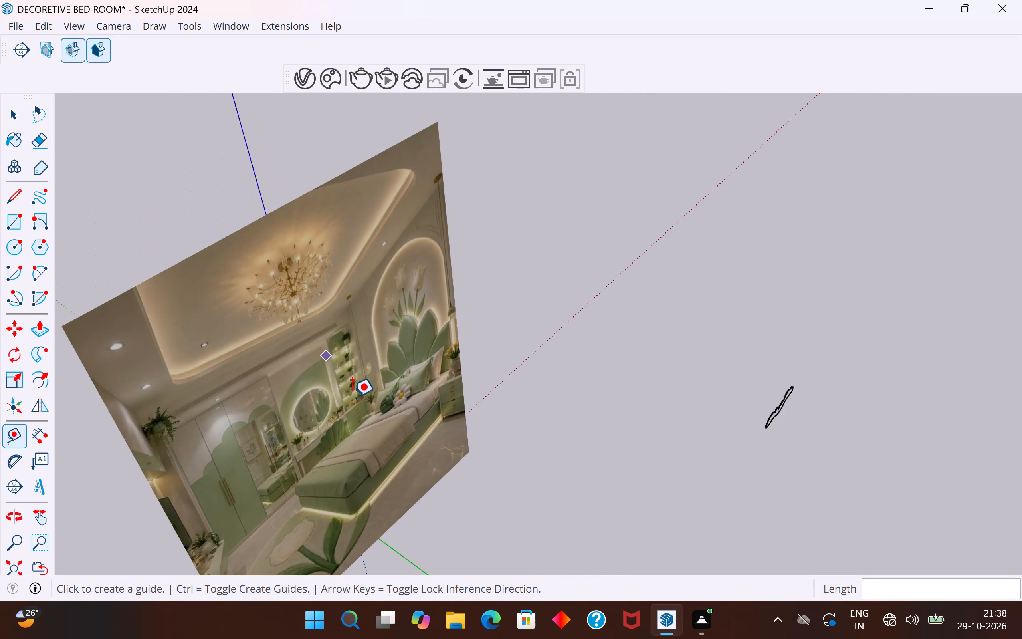
scroll(352, 397, up, 7)
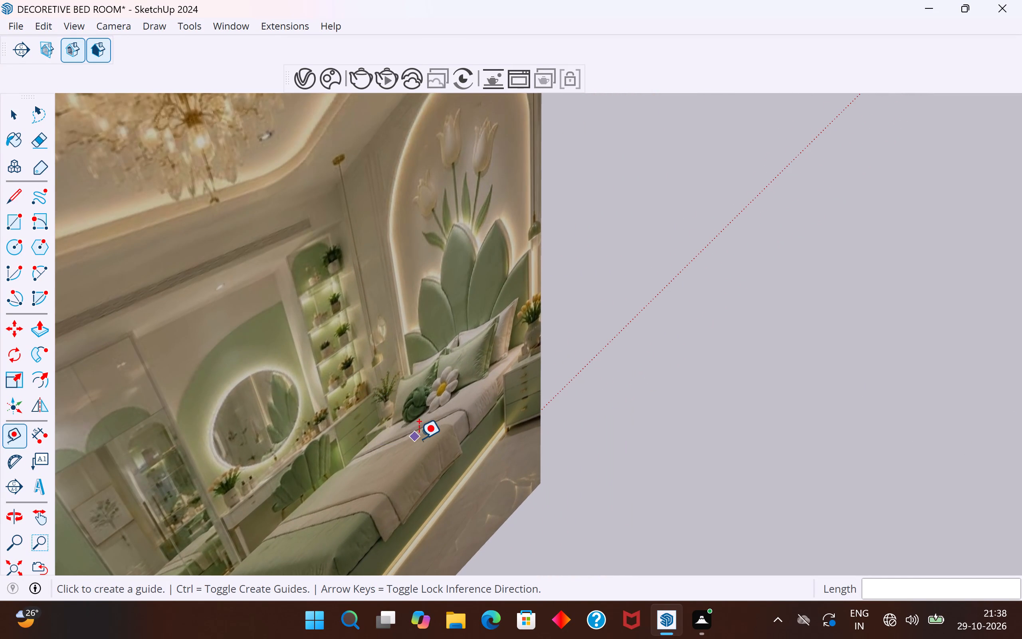
scroll(353, 403, down, 19)
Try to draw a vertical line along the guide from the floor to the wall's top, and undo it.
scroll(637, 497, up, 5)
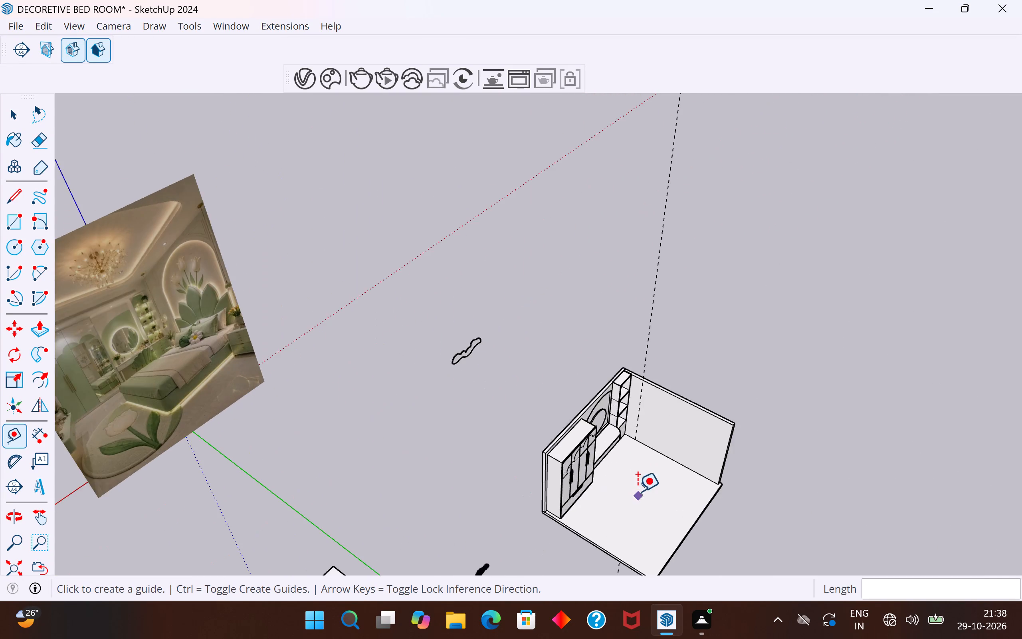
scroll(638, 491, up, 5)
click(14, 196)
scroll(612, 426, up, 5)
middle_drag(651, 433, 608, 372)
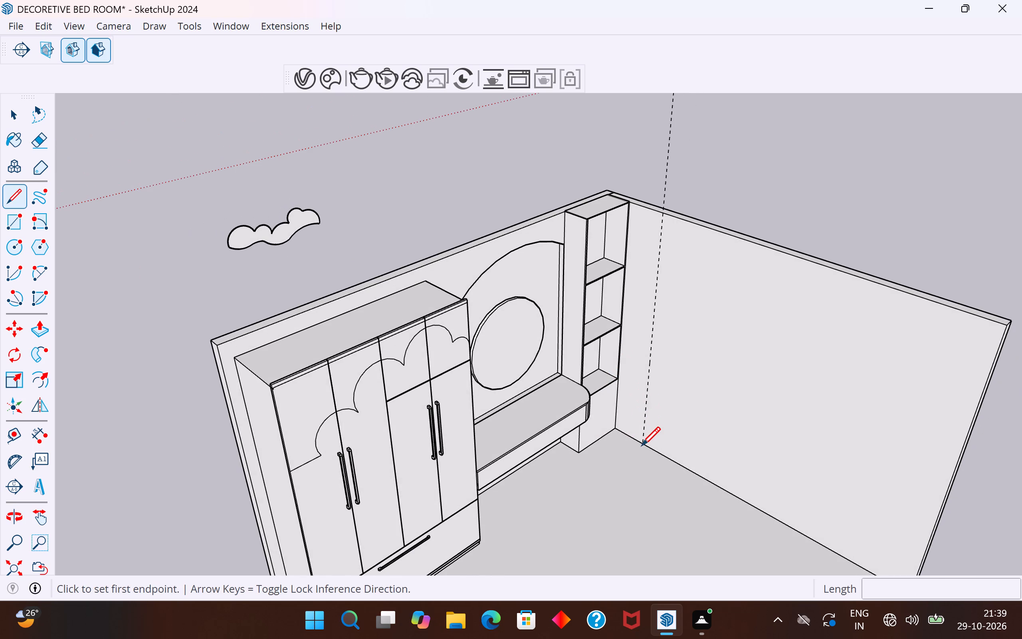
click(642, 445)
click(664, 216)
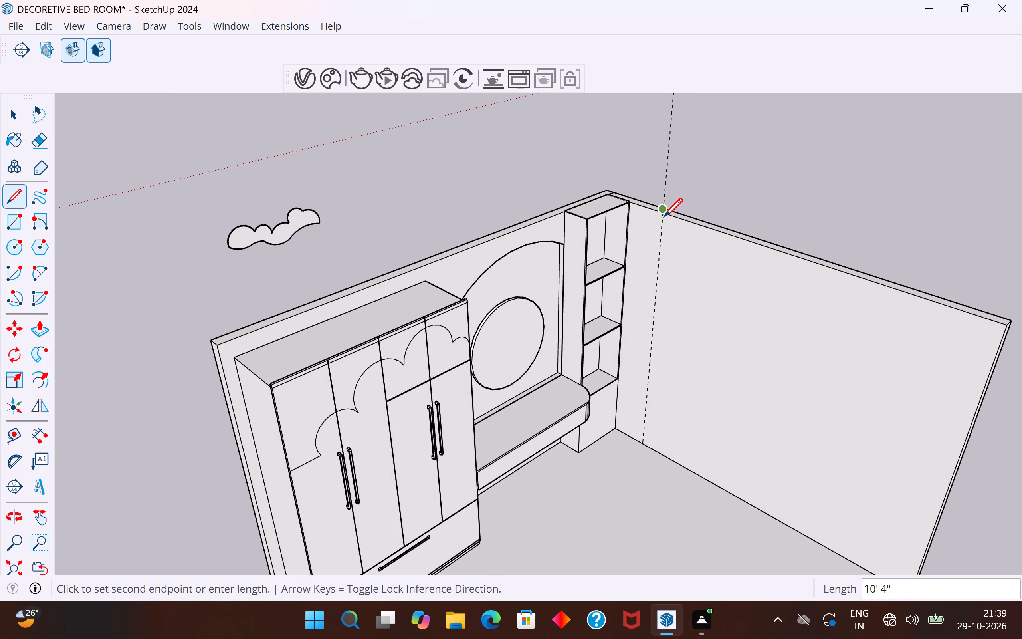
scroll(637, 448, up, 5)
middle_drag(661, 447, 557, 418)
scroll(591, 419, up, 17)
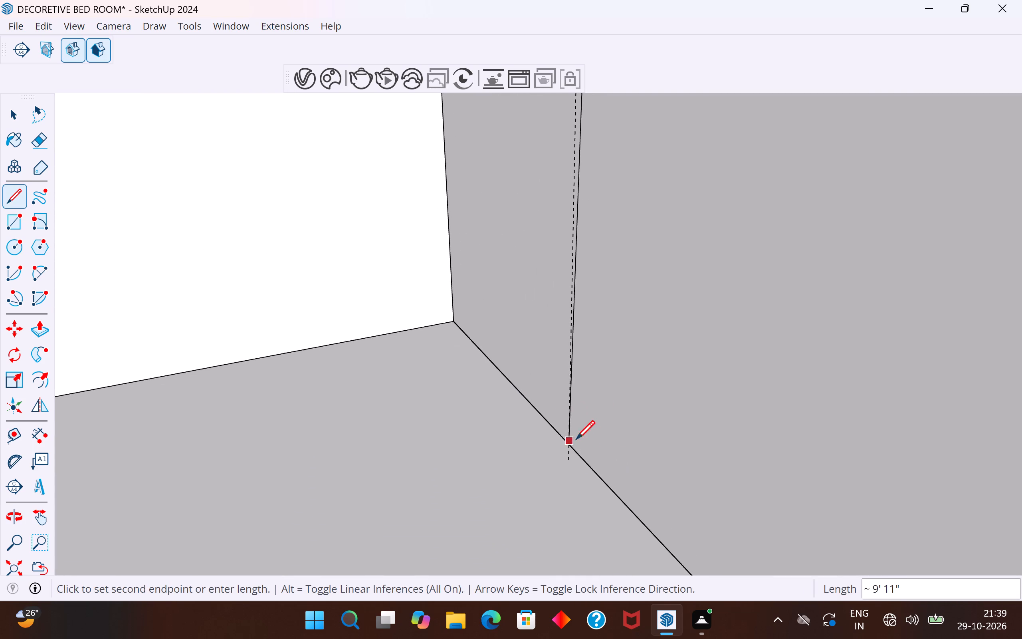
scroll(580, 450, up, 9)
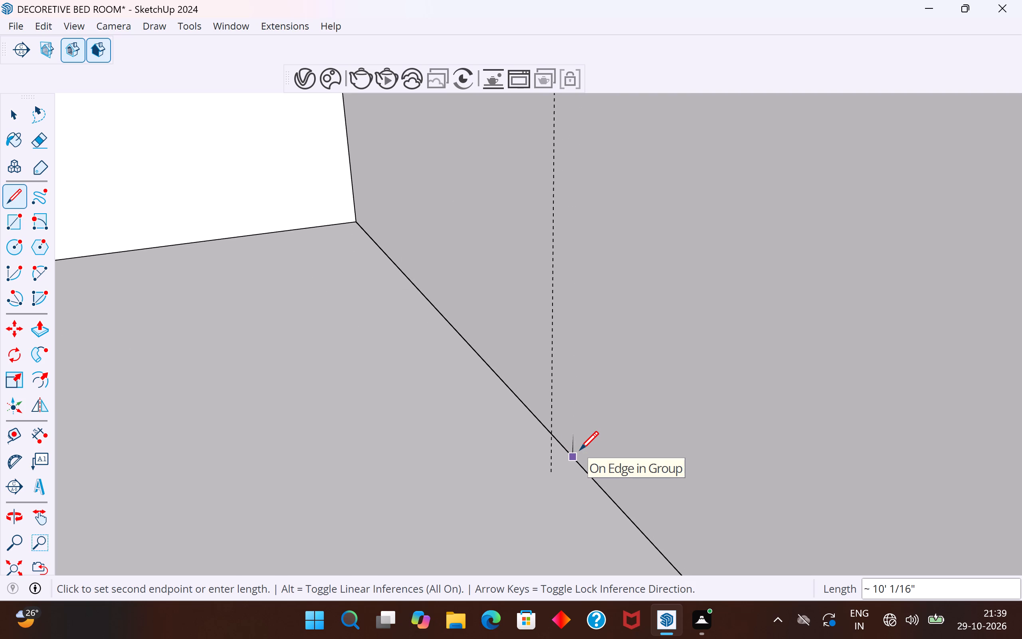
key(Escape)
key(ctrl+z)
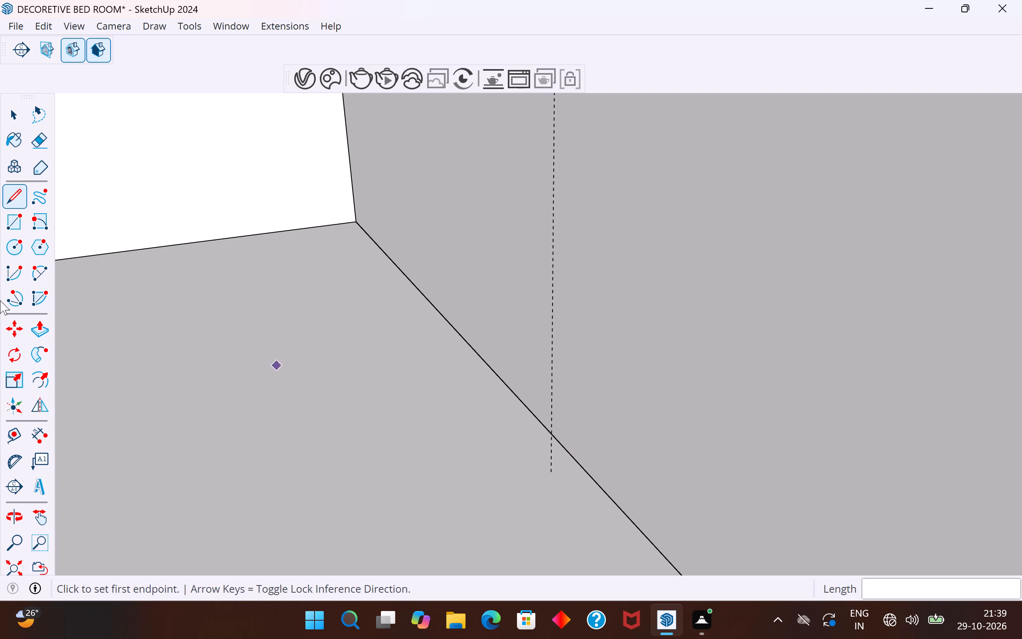
Draw a line from the guide's lower end to the wall's base edge and 10' straight up to the wall's inner top edge.
click(12, 200)
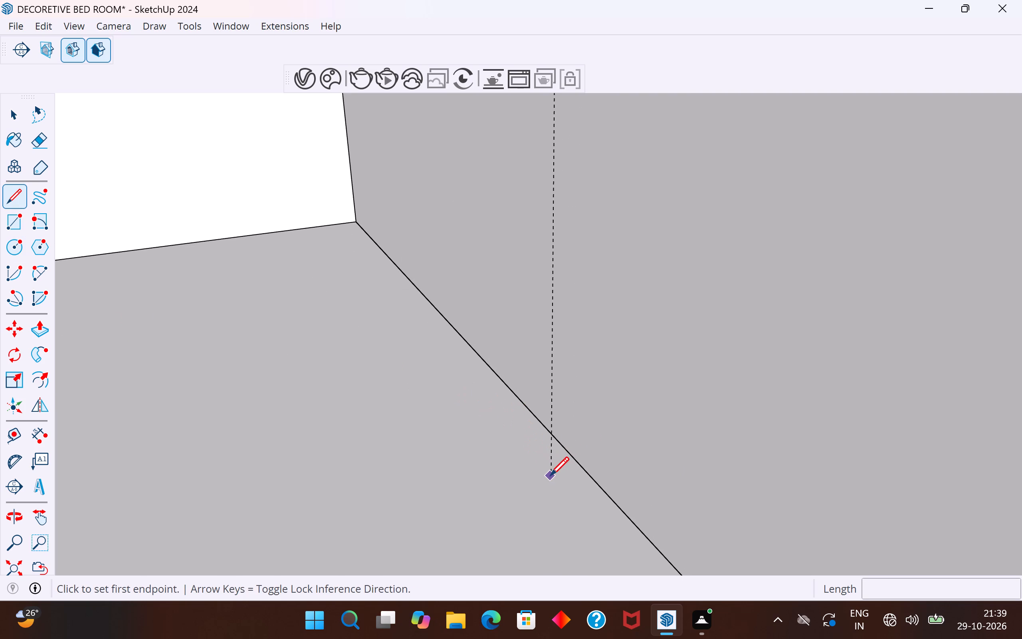
click(551, 471)
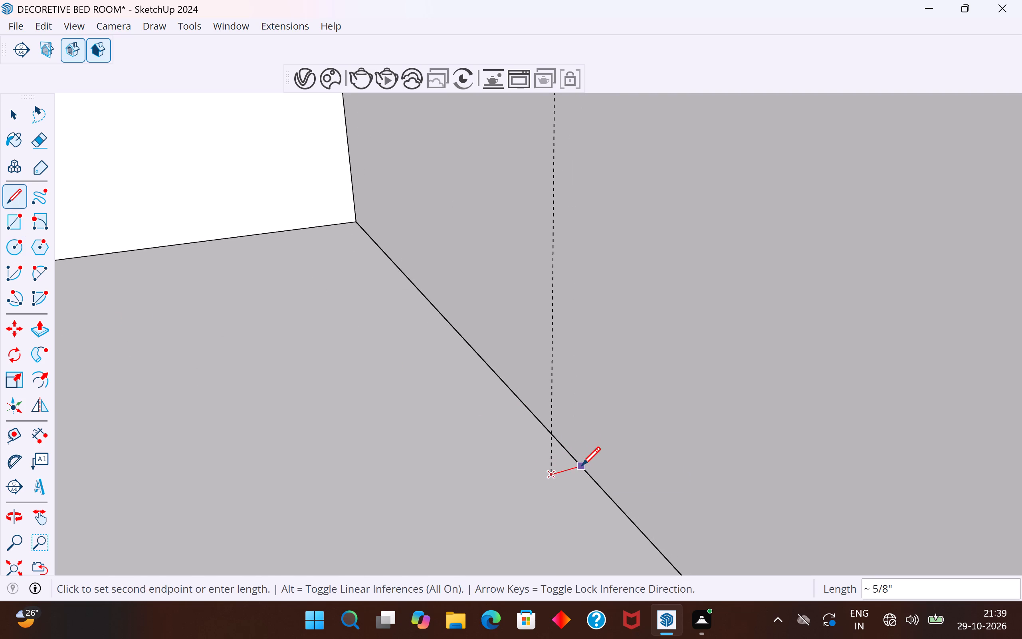
click(582, 465)
scroll(582, 465, down, 20)
scroll(582, 465, down, 15)
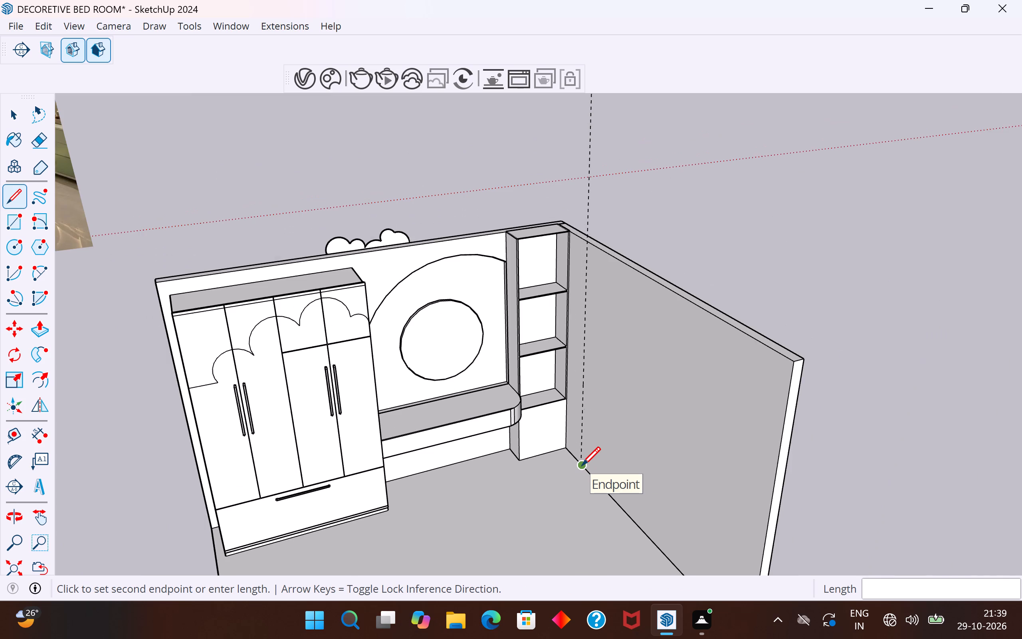
scroll(590, 236, up, 13)
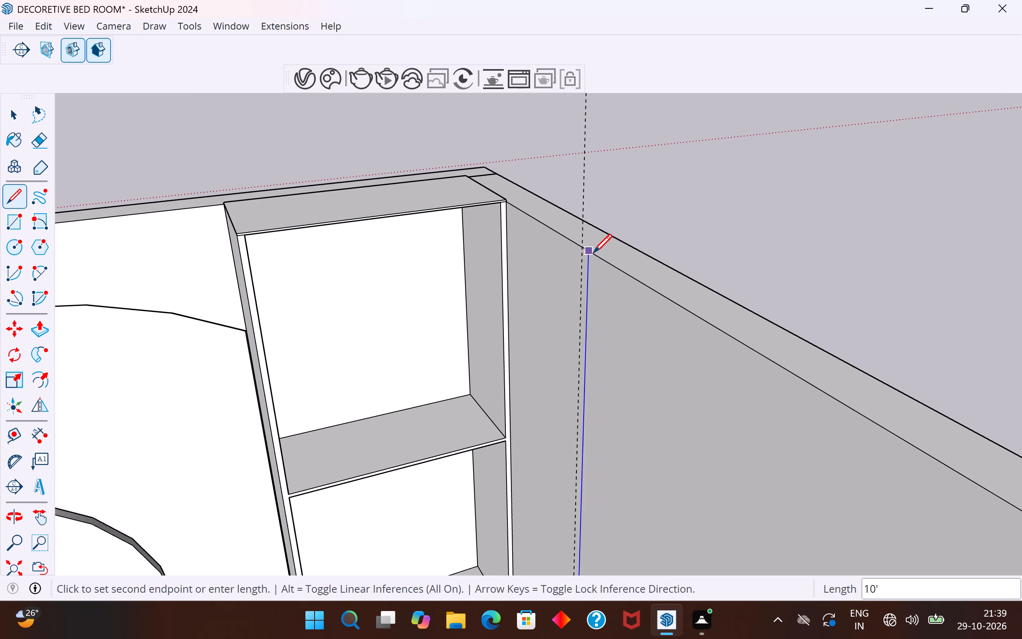
click(593, 251)
Delete the vertical guide beside the new wall line.
click(17, 120)
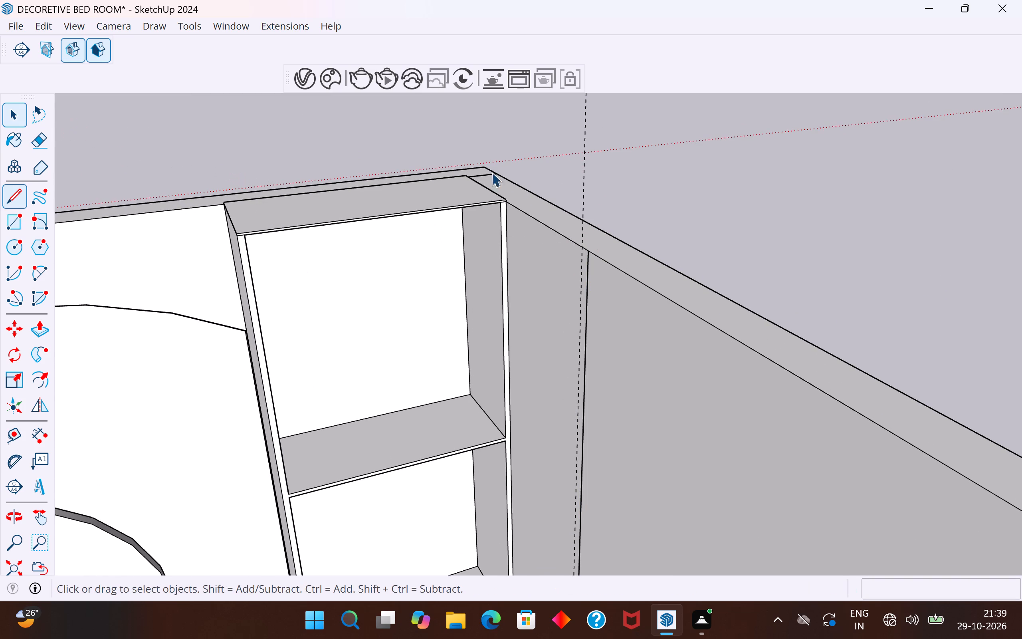
click(584, 181)
key(Delete)
Examine the illuminated arch, tulip decoration and petal headboard on the bed wall in the reference image.
scroll(584, 181, down, 5)
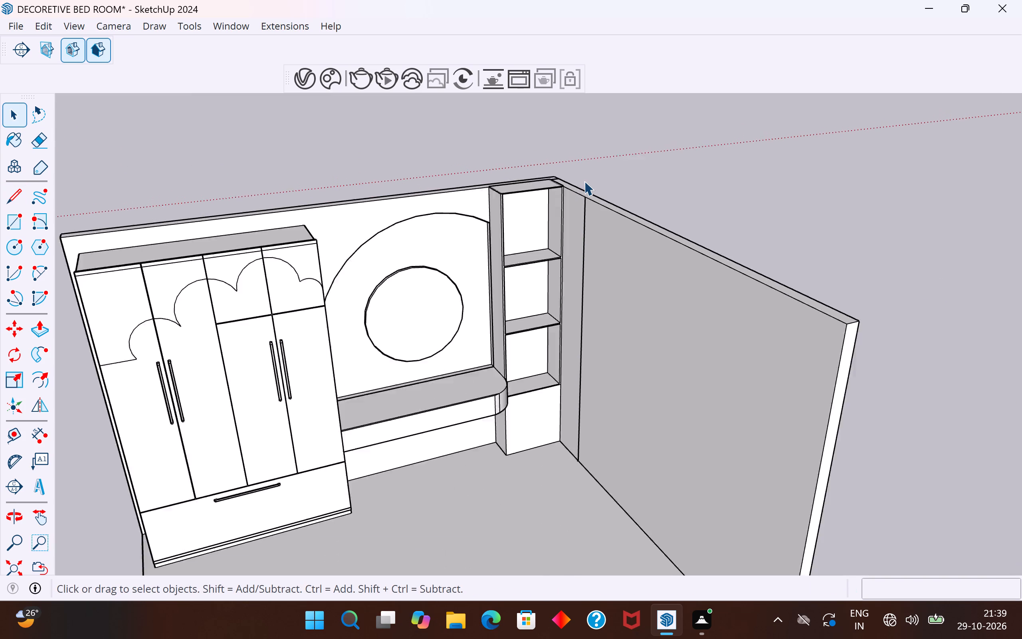
scroll(584, 181, down, 6)
middle_drag(627, 264, 828, 307)
scroll(640, 183, up, 4)
scroll(600, 212, up, 5)
middle_drag(641, 280, 728, 288)
scroll(728, 288, up, 1)
scroll(583, 352, down, 12)
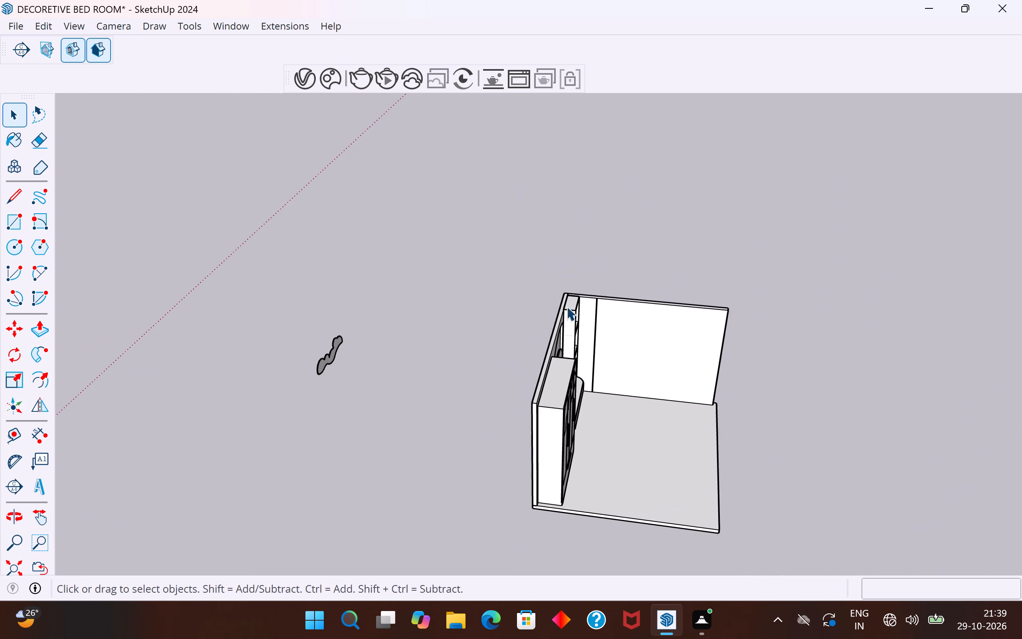
scroll(700, 369, down, 6)
scroll(293, 388, up, 17)
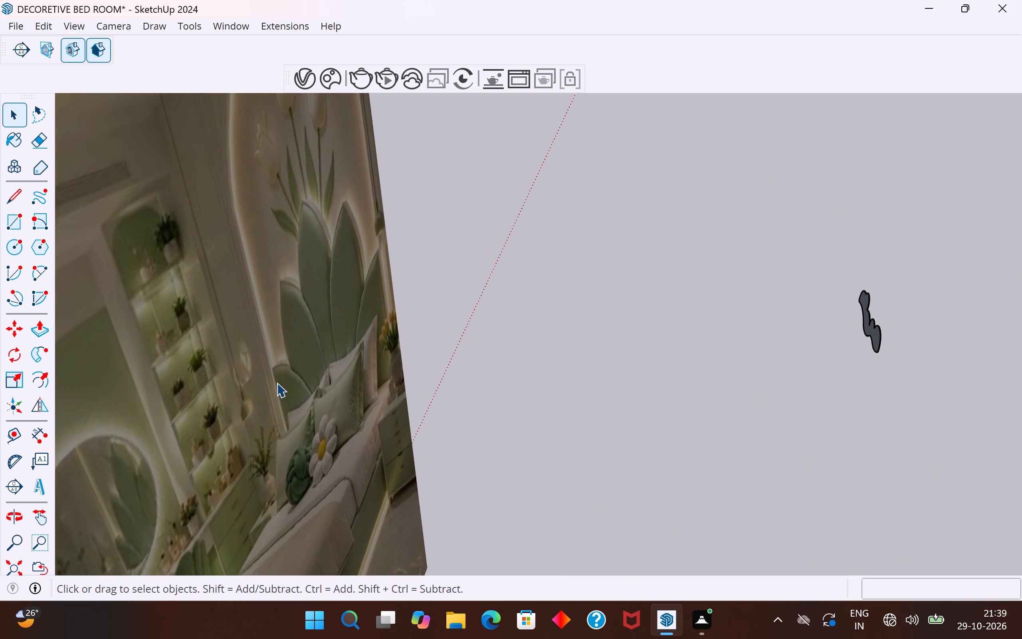
middle_drag(271, 375, 260, 353)
scroll(200, 469, down, 7)
scroll(227, 292, up, 6)
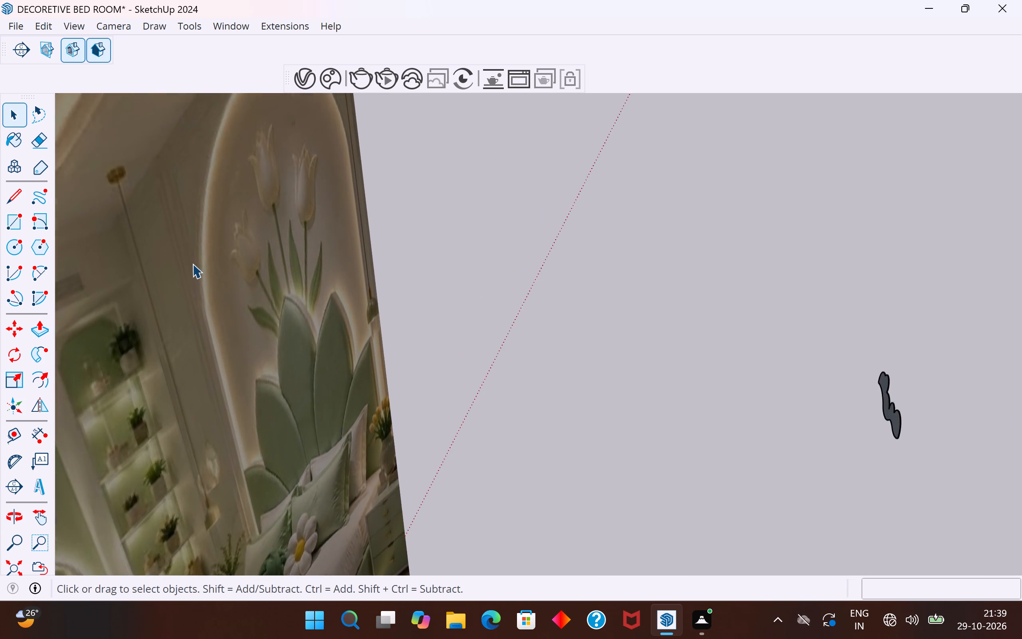
scroll(192, 264, up, 4)
middle_drag(164, 277, 0, 265)
scroll(408, 376, down, 4)
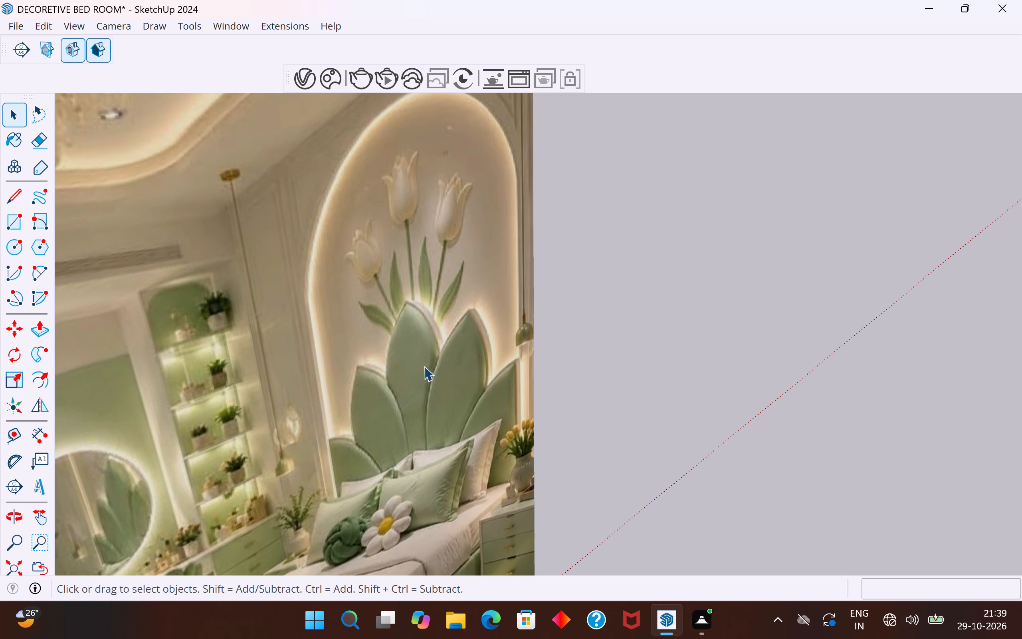
scroll(518, 341, down, 5)
scroll(466, 379, down, 7)
scroll(380, 400, down, 13)
Inspect the room's plain wall beyond the new vertical line from the front.
scroll(580, 481, up, 5)
middle_drag(593, 466, 687, 421)
scroll(648, 431, up, 6)
middle_drag(594, 432, 619, 425)
scroll(618, 422, up, 5)
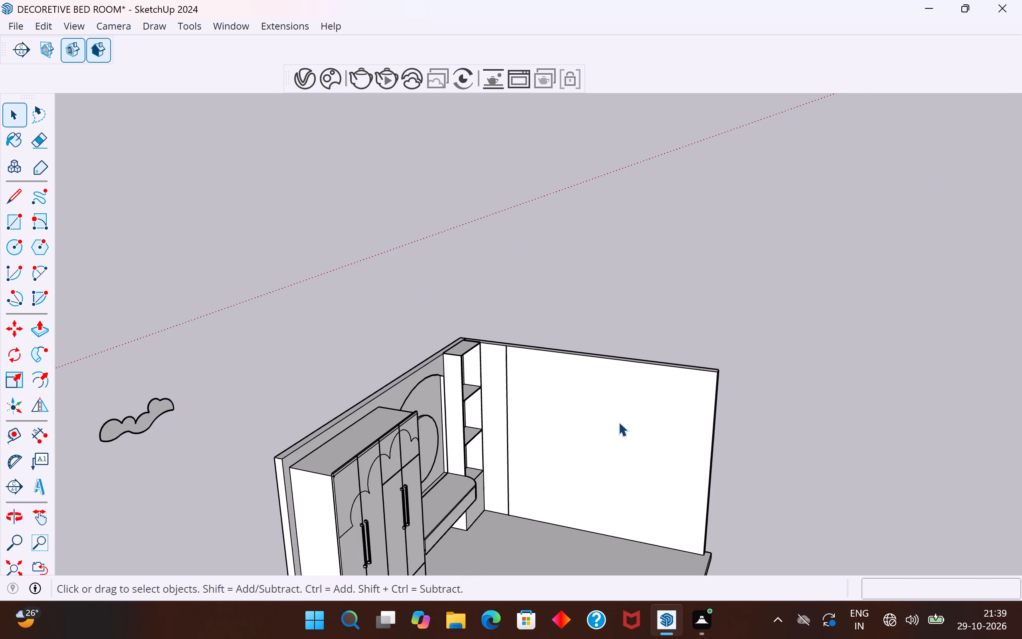
middle_drag(591, 444, 671, 371)
scroll(572, 469, down, 2)
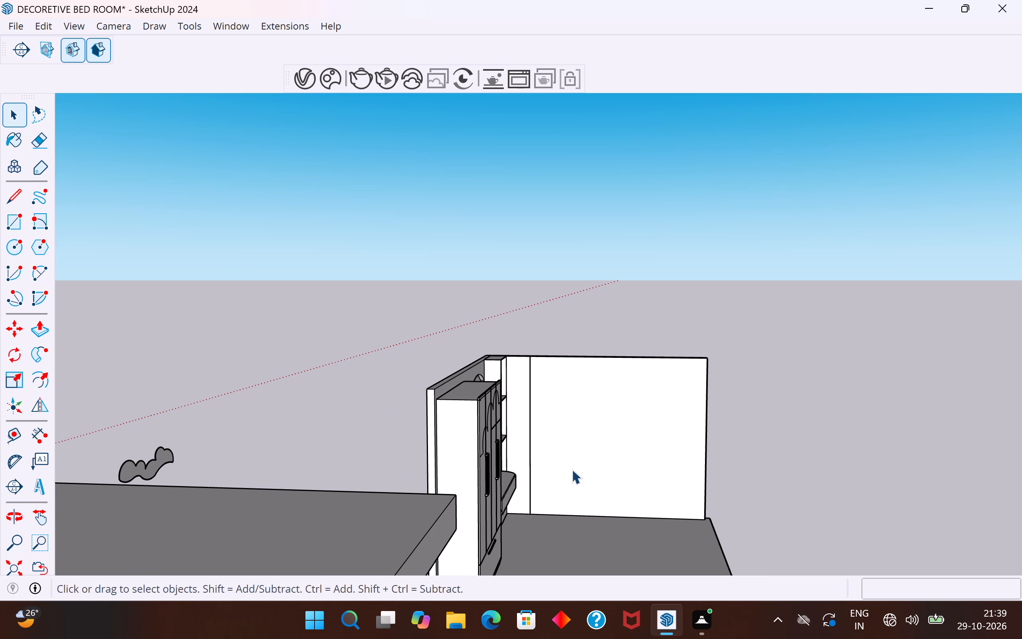
scroll(535, 457, up, 3)
scroll(531, 418, up, 1)
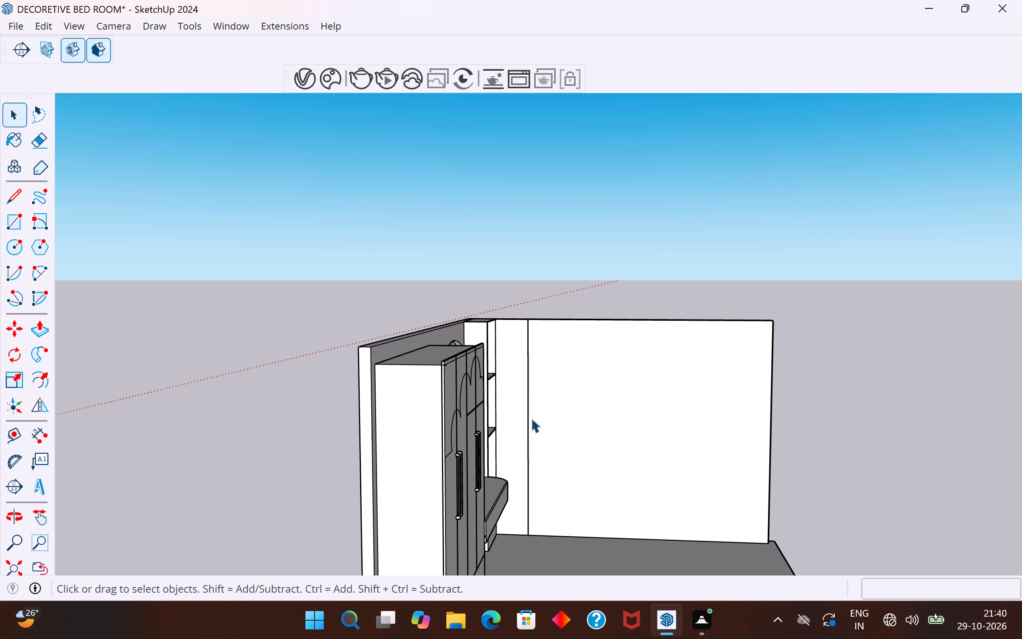
Place a vertical guide 5 mm beyond the existing vertical line on the bed wall.
scroll(531, 418, up, 1)
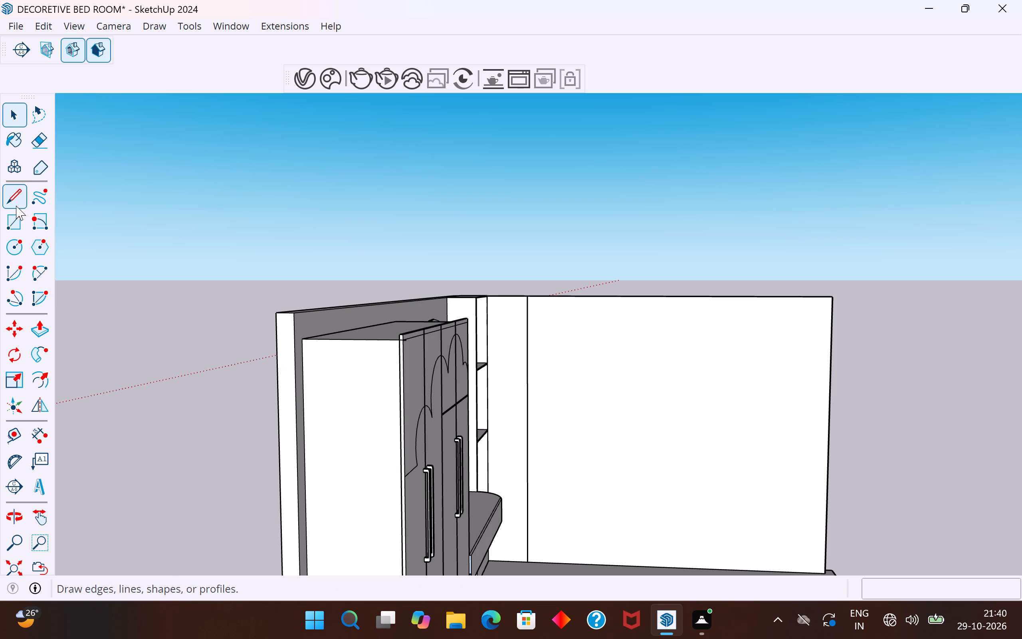
click(15, 436)
click(524, 478)
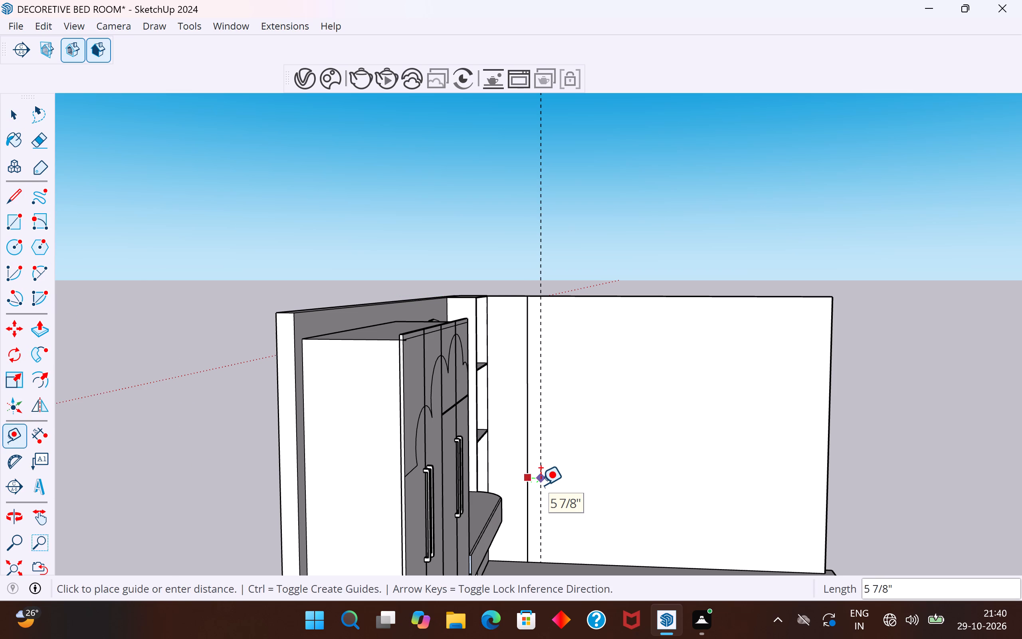
scroll(541, 485, up, 5)
key(5)
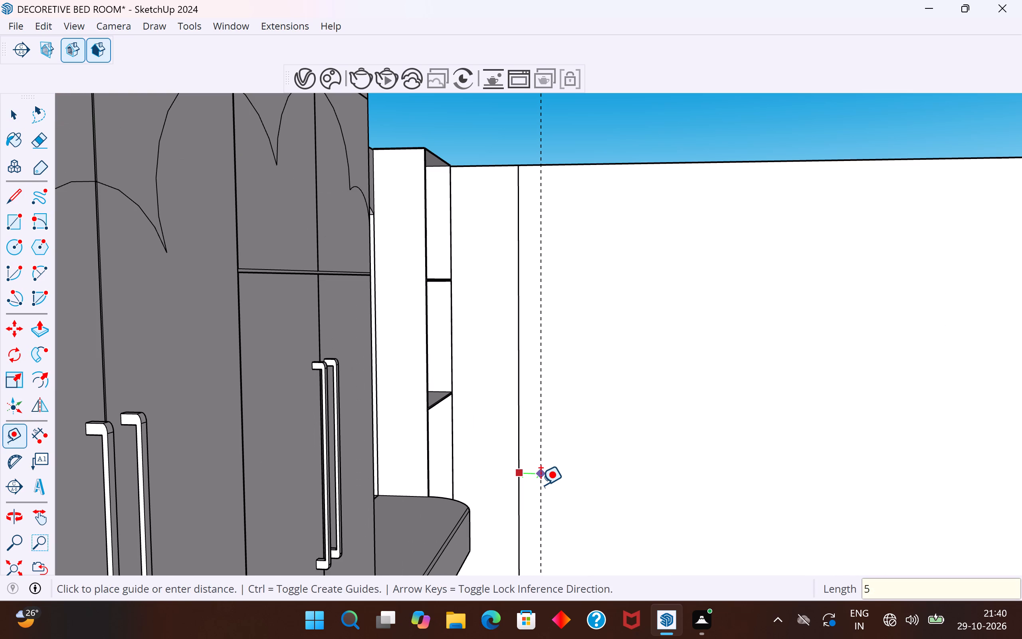
text(MM)
key(Return)
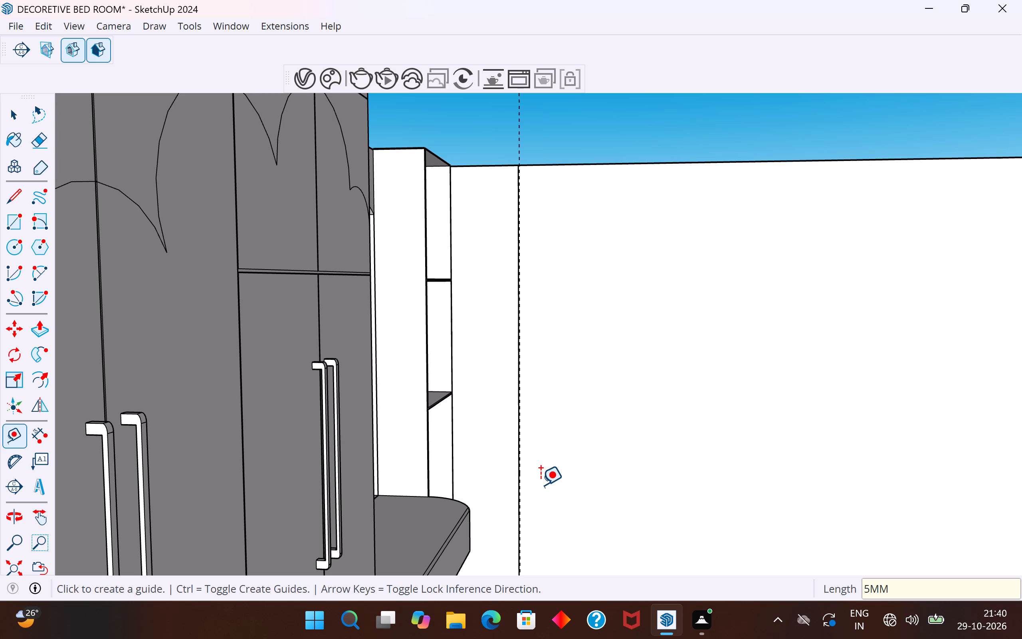
click(15, 125)
click(564, 134)
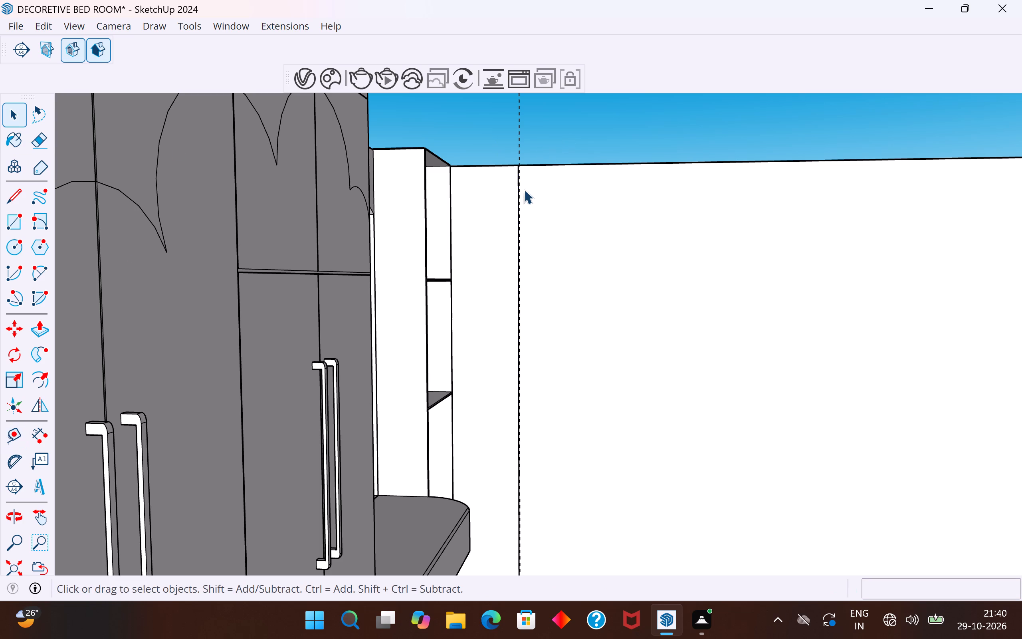
Draw a second vertical line along the guide from the bed wall's inner top edge down to its base edge.
scroll(523, 190, up, 13)
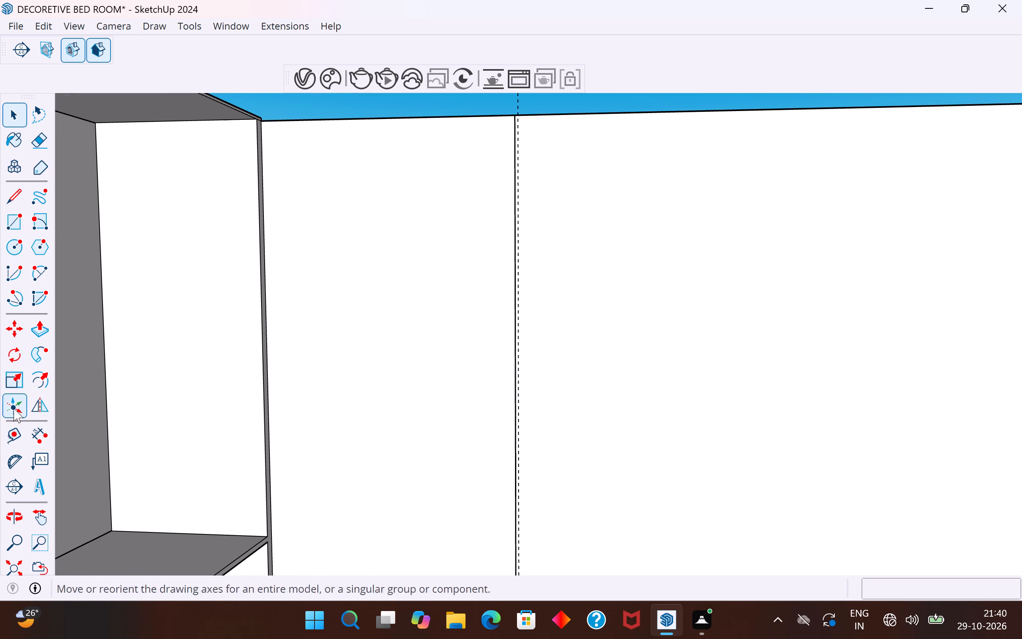
click(12, 435)
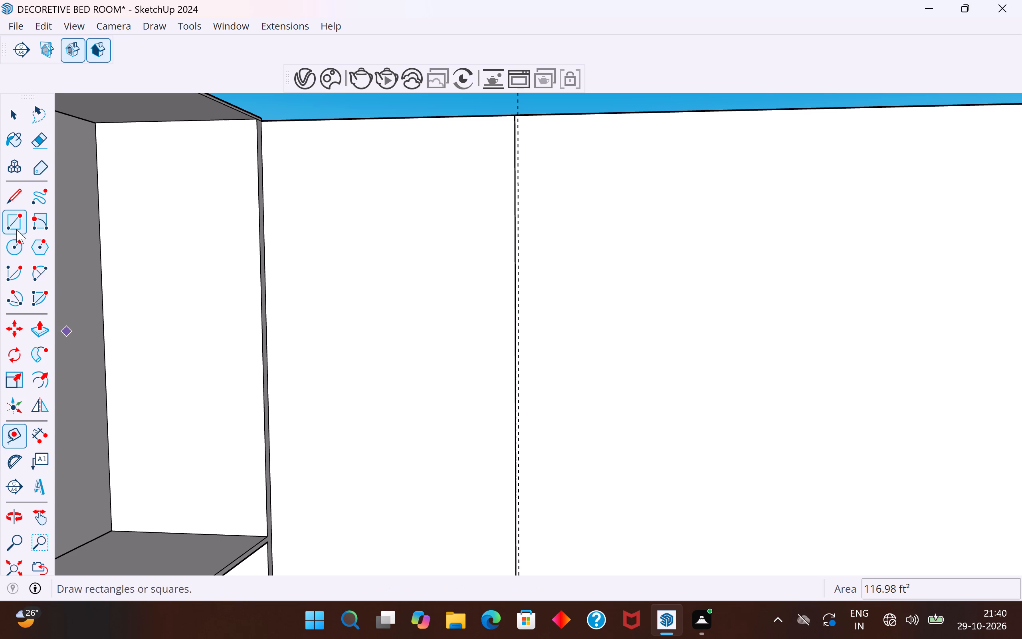
click(16, 202)
middle_drag(530, 153, 391, 306)
scroll(522, 167, up, 8)
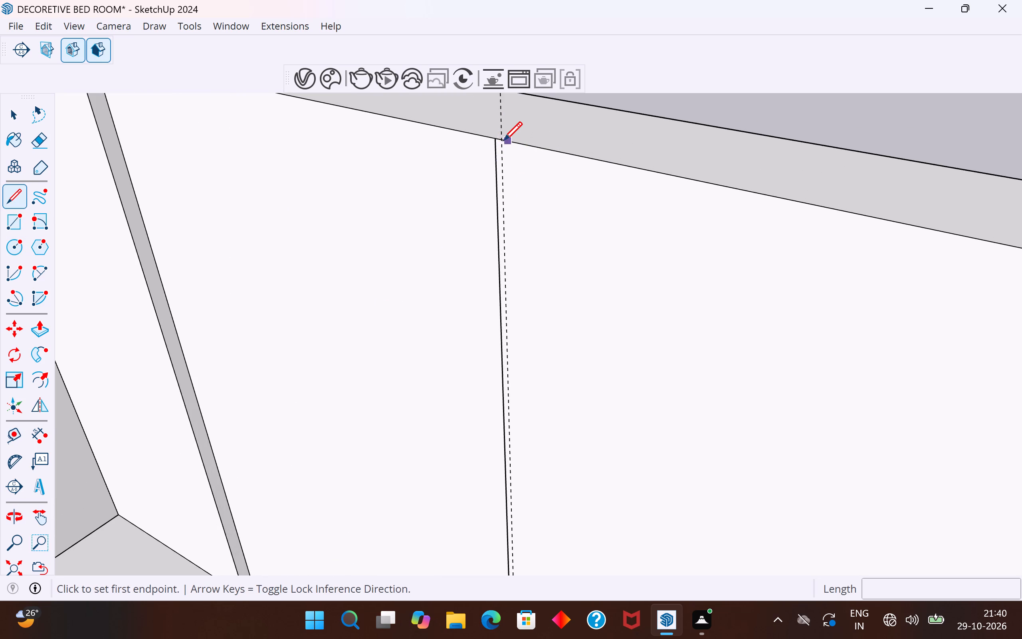
scroll(503, 140, up, 9)
click(500, 141)
scroll(500, 141, down, 4)
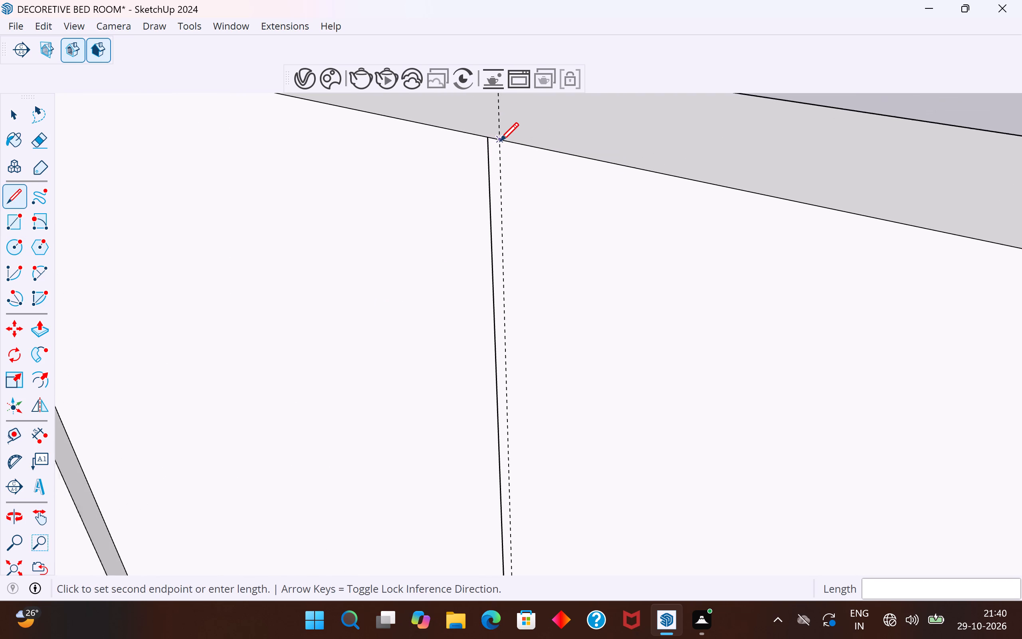
scroll(500, 141, down, 20)
scroll(500, 141, down, 17)
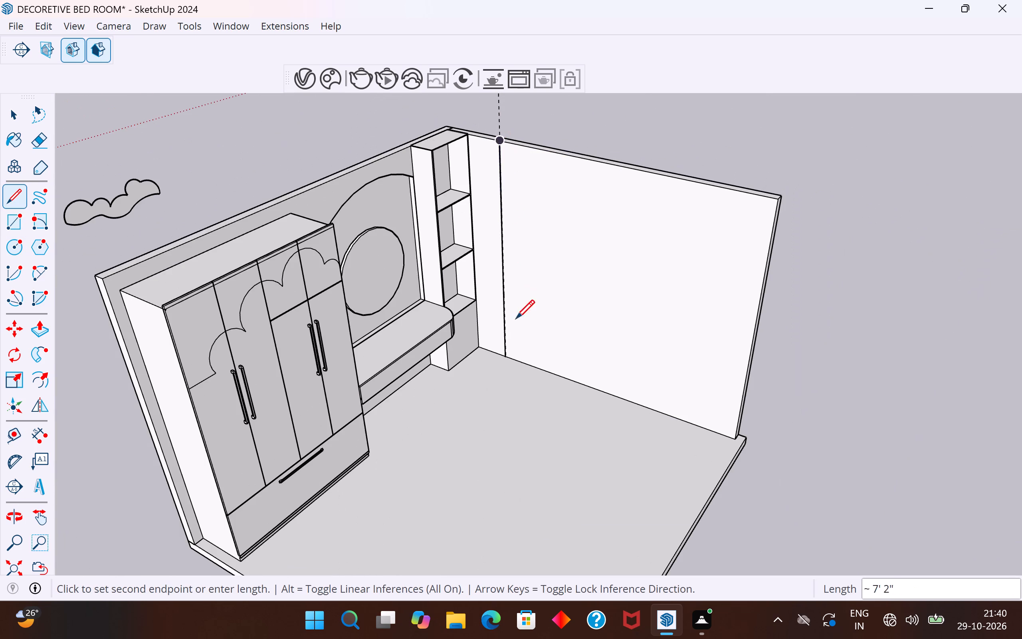
scroll(516, 345, up, 20)
scroll(516, 345, up, 12)
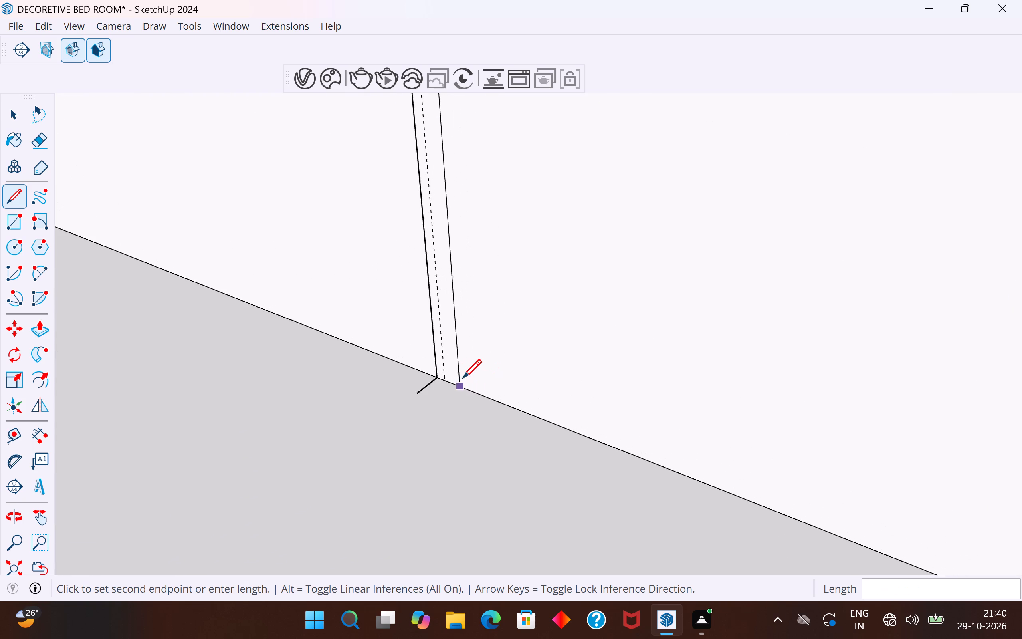
scroll(463, 378, up, 7)
click(427, 381)
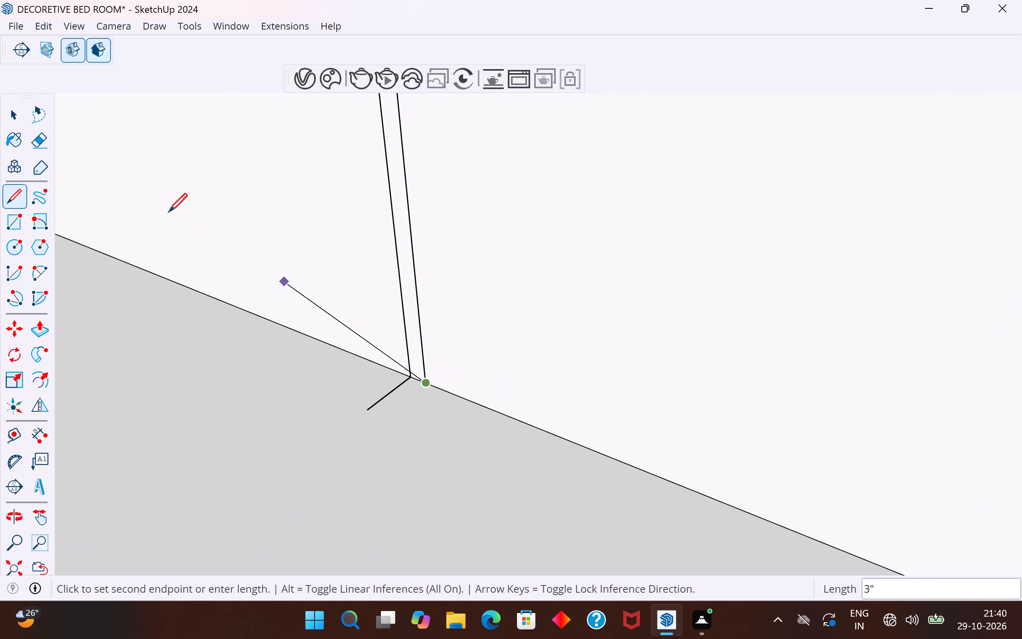
click(16, 115)
Delete the short stray line on the floor at the foot of the two vertical wall lines.
scroll(501, 359, down, 14)
scroll(394, 450, down, 2)
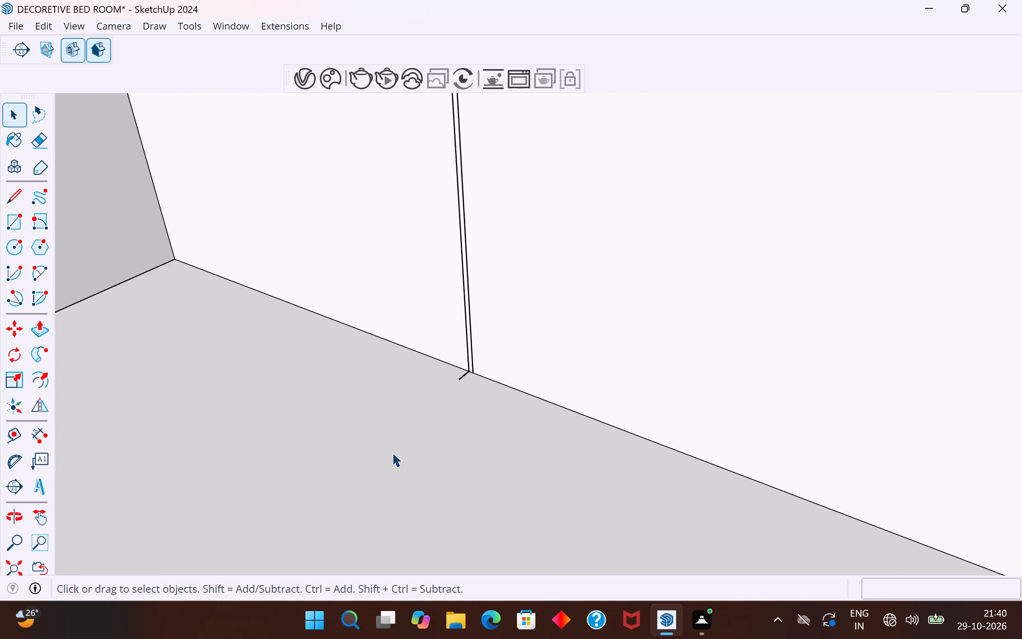
scroll(392, 452, down, 11)
scroll(412, 419, up, 4)
click(417, 426)
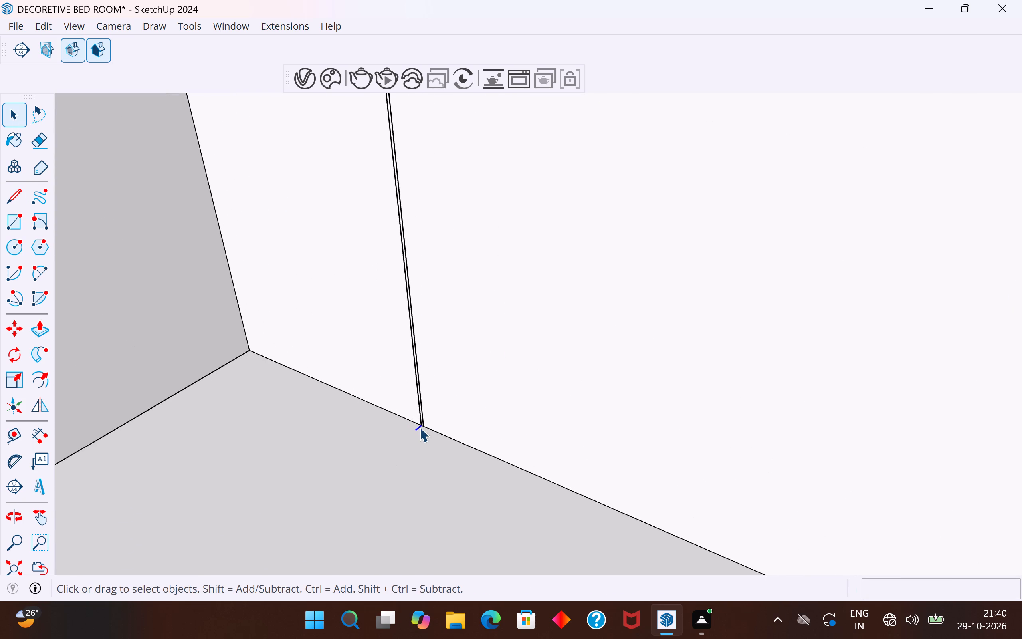
key(Delete)
Delete the vertical guide that extends above the bed wall at the new line.
scroll(412, 439, down, 7)
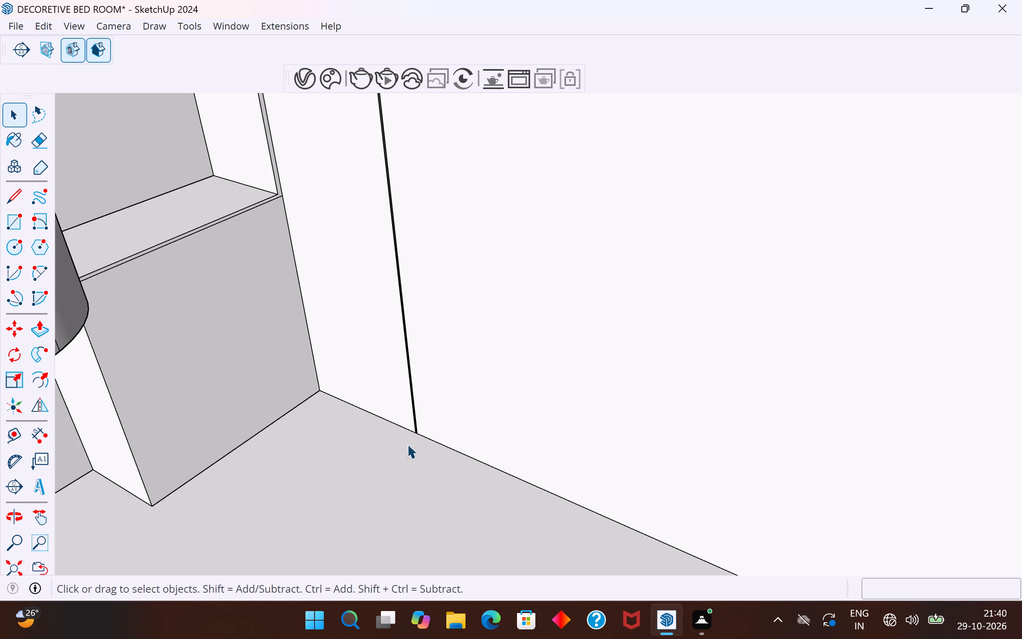
middle_drag(407, 445, 538, 355)
scroll(418, 492, down, 11)
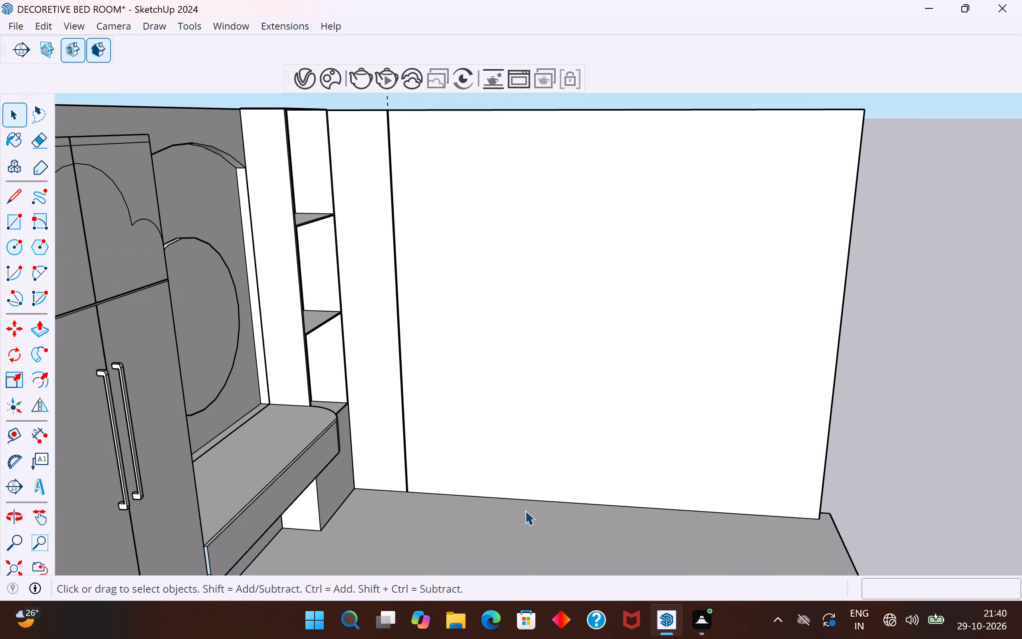
middle_drag(515, 520, 440, 508)
scroll(445, 479, down, 6)
drag(446, 203, 400, 220)
key(Delete)
Inspect the bed wall and the narrow strip beside the shelf unit from several angles.
scroll(372, 282, down, 4)
middle_drag(469, 407, 542, 372)
scroll(421, 380, up, 8)
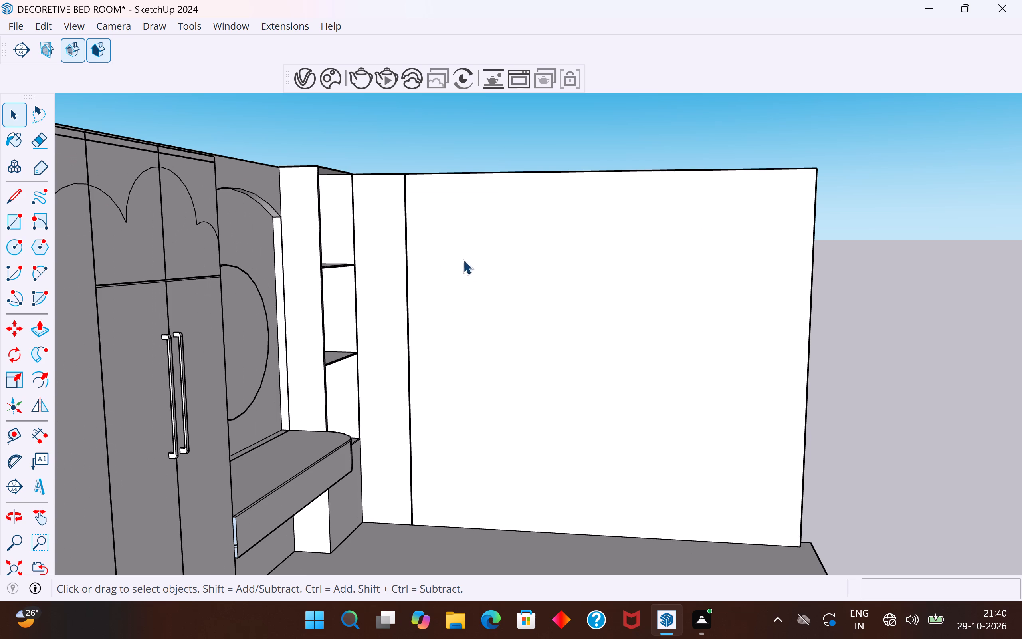
click(561, 531)
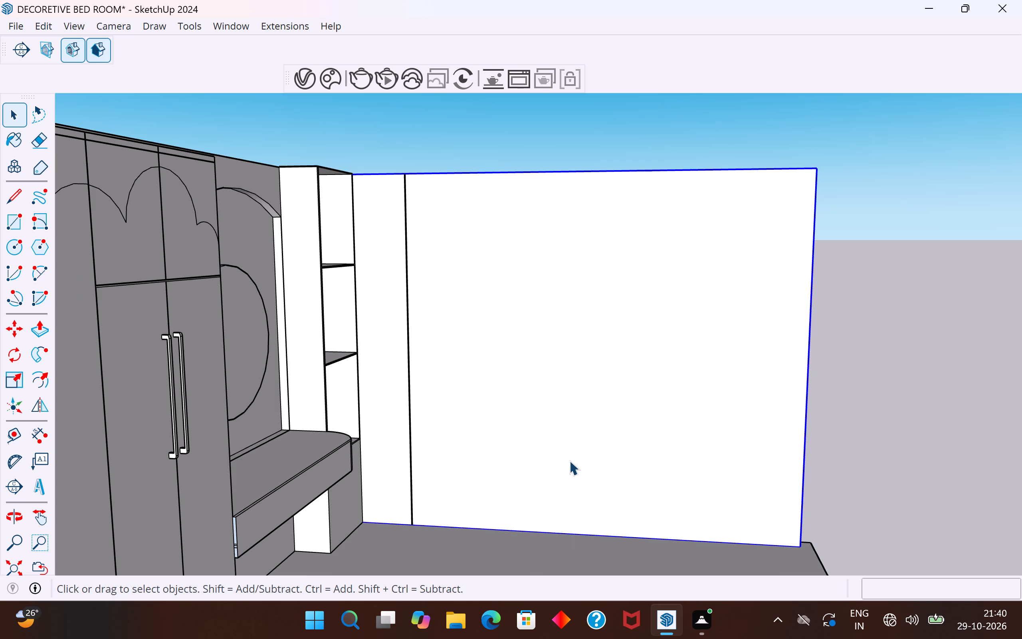
click(569, 460)
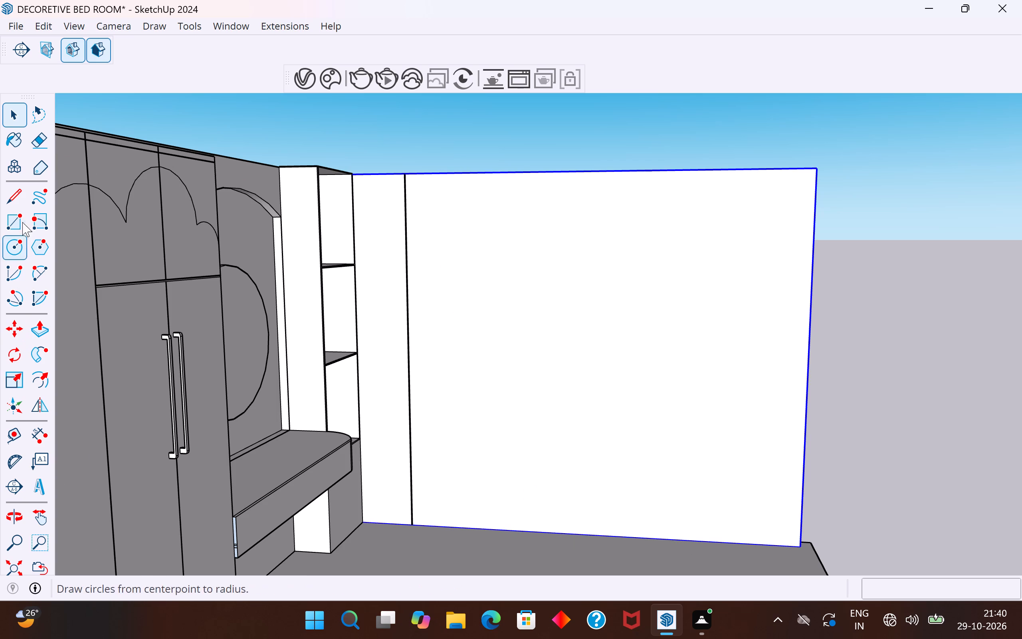
scroll(509, 345, down, 5)
middle_drag(590, 472, 443, 494)
scroll(559, 387, down, 4)
middle_drag(561, 408, 545, 449)
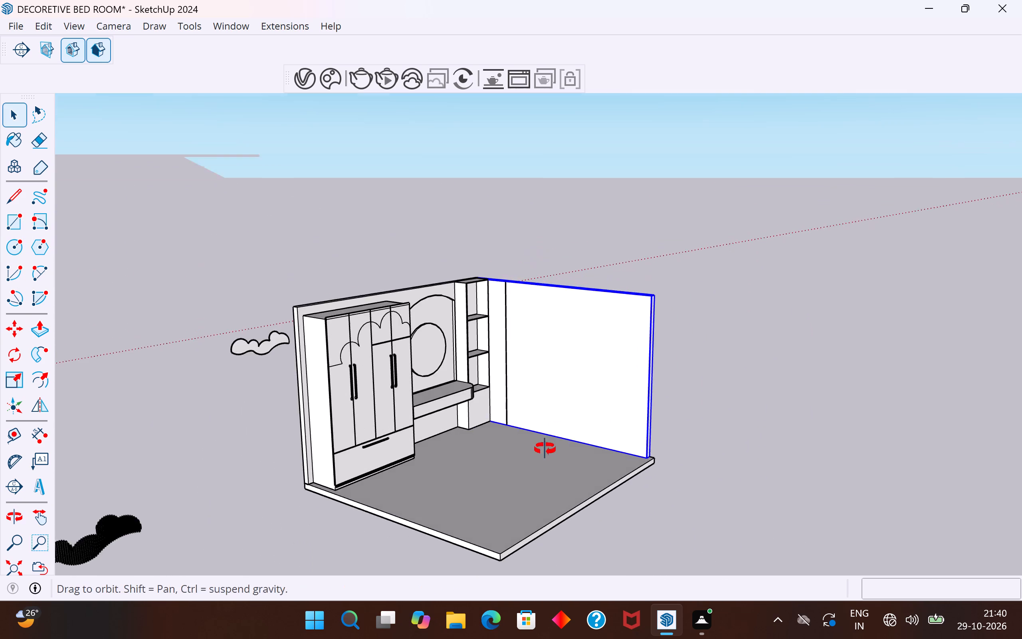
middle_drag(545, 449, 519, 492)
scroll(519, 492, up, 1)
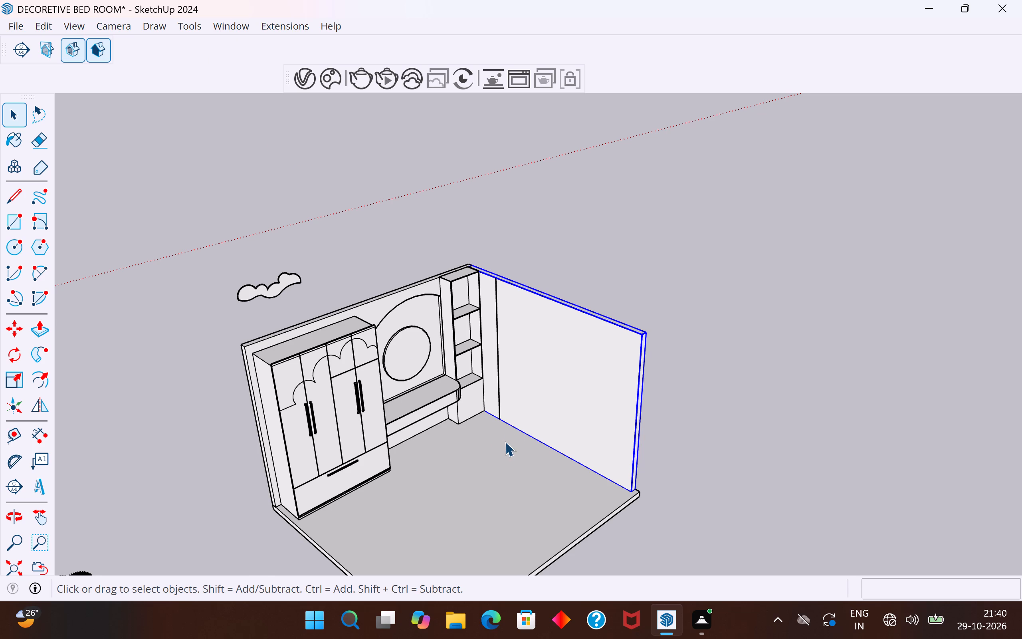
middle_drag(509, 443, 625, 406)
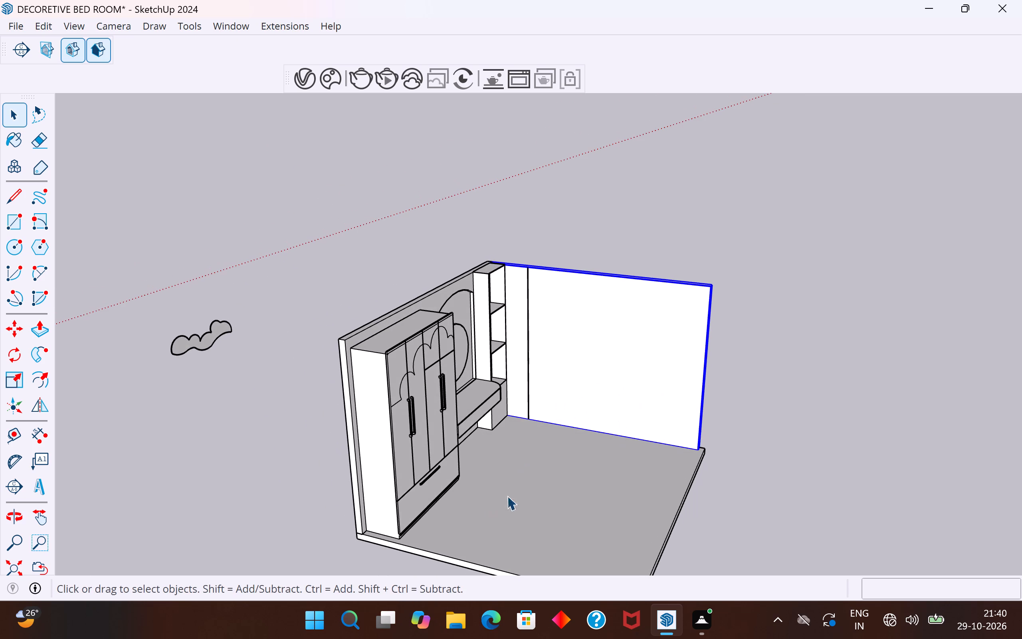
scroll(614, 398, up, 2)
Draw three lines forming a frame about 6' wide and 5' 2" high, standing on the bed wall's base edge.
click(14, 194)
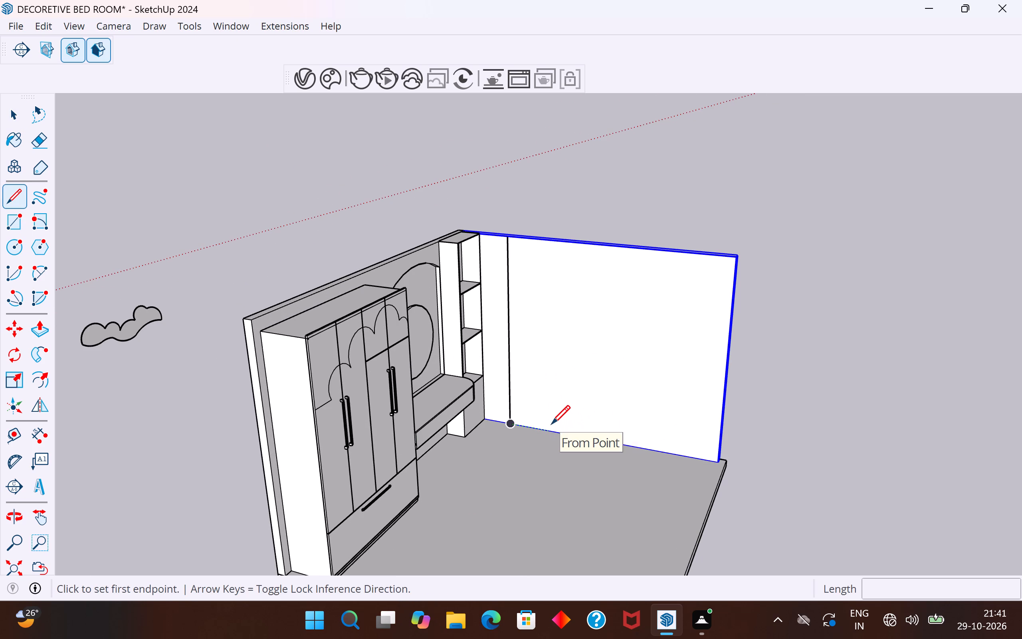
scroll(551, 424, up, 8)
click(557, 434)
scroll(557, 434, down, 6)
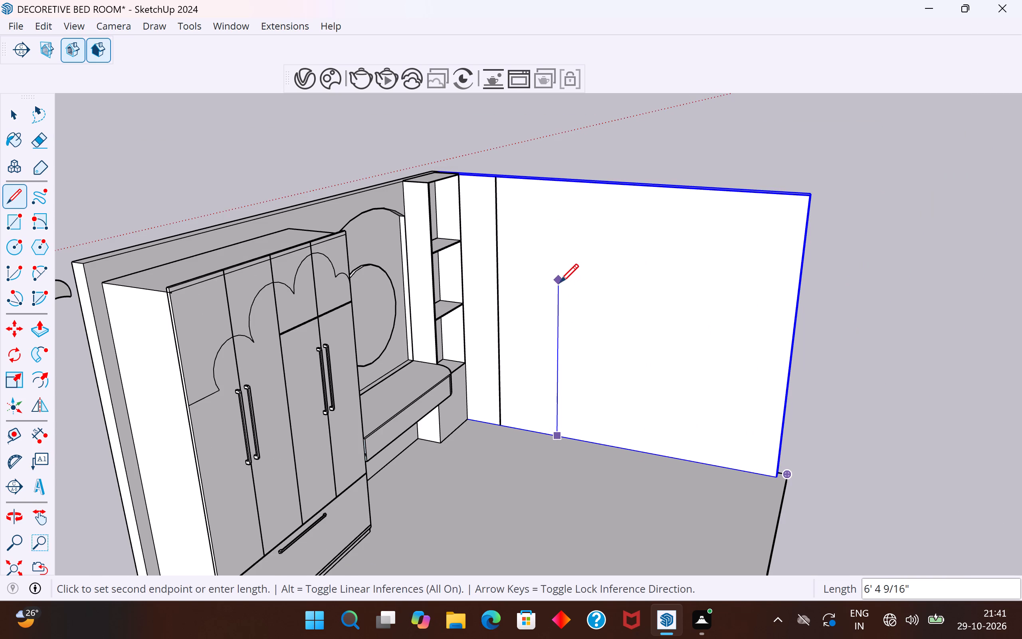
click(557, 312)
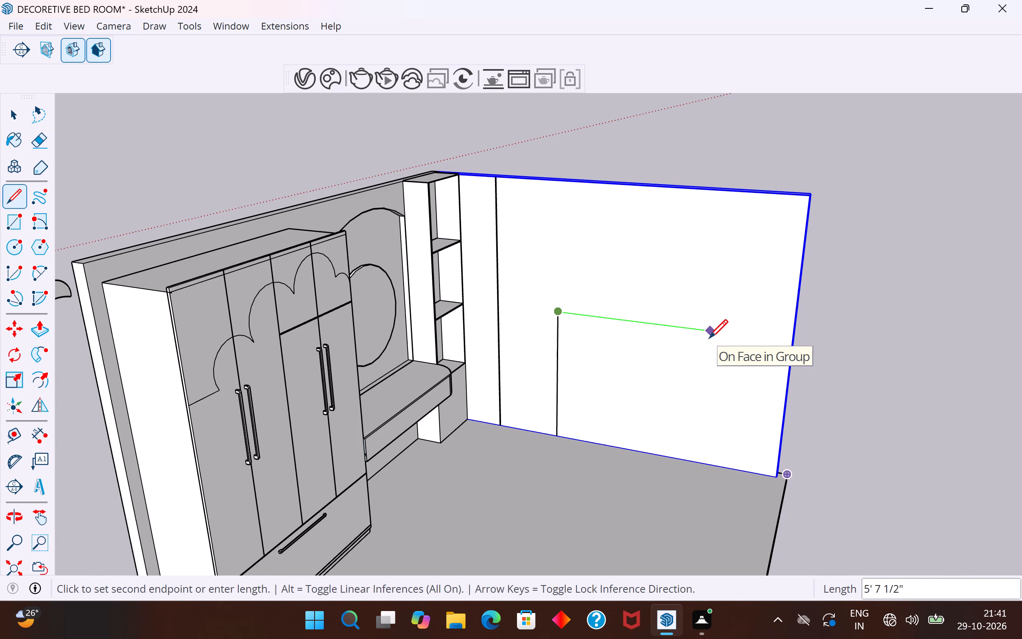
click(728, 341)
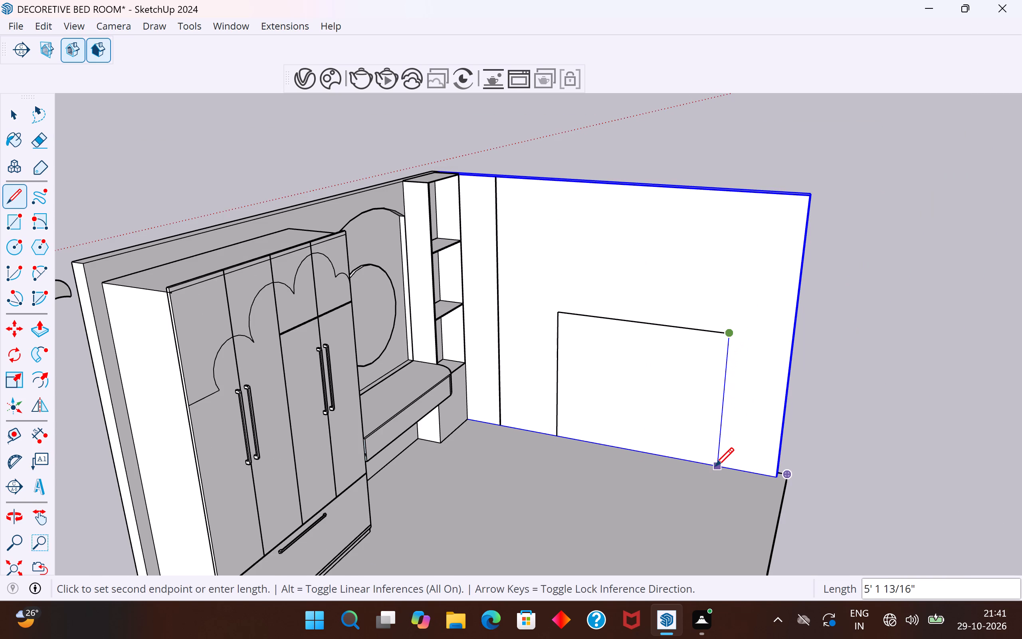
click(715, 466)
click(17, 110)
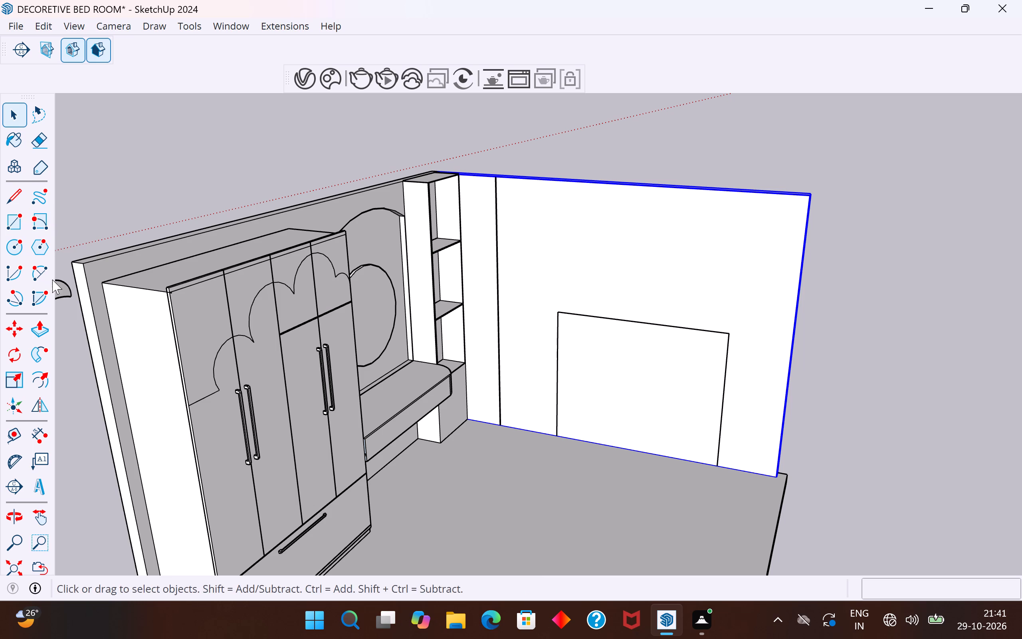
Draw an arc between the frame's two upper corners with a bulge of about 3' 6 11/16".
click(42, 271)
click(557, 311)
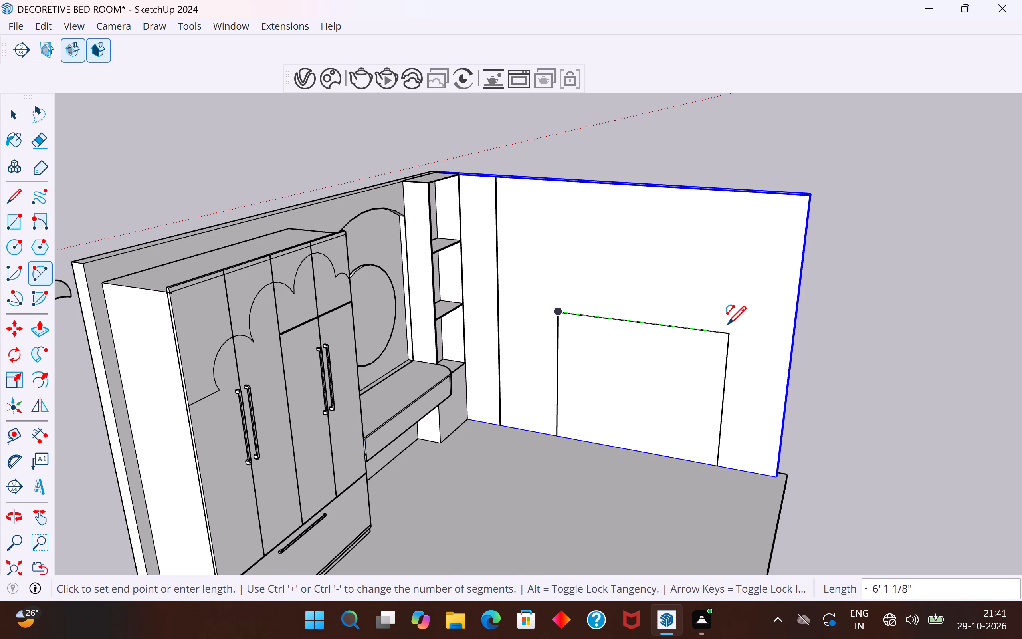
click(729, 331)
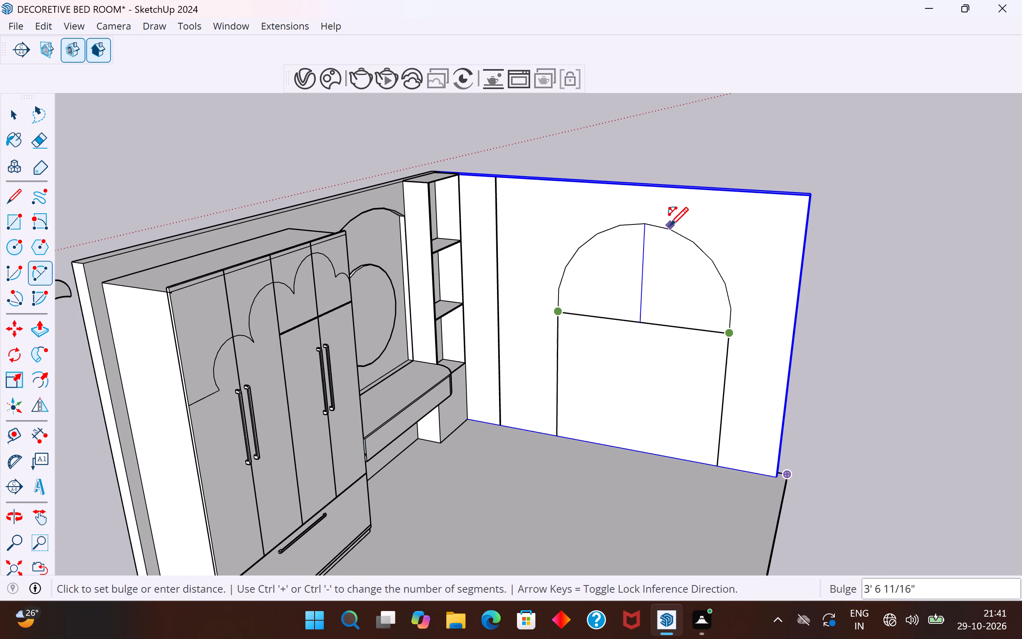
click(669, 226)
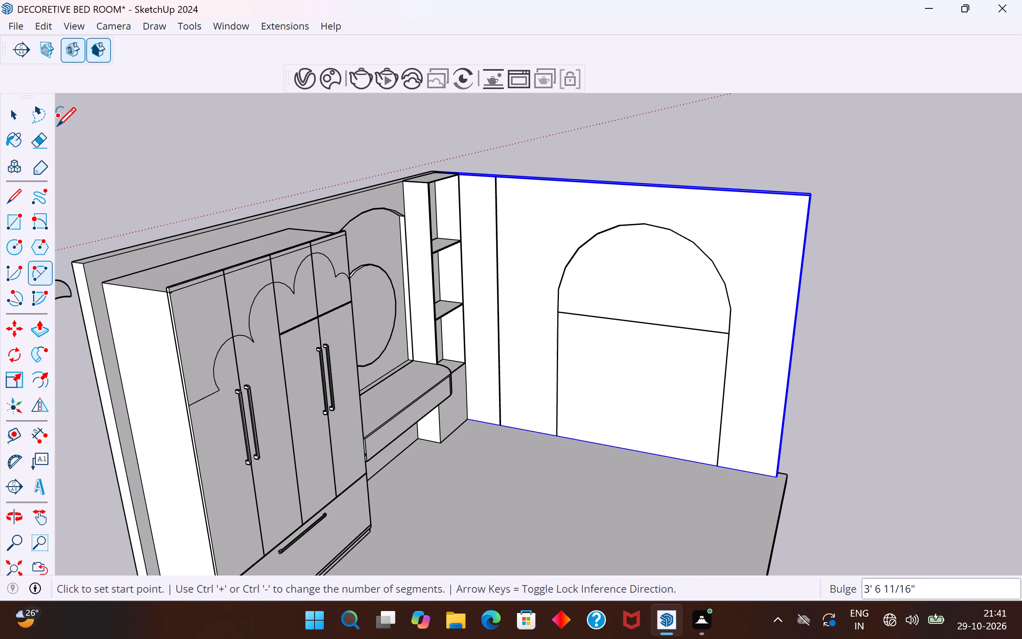
click(21, 112)
click(606, 121)
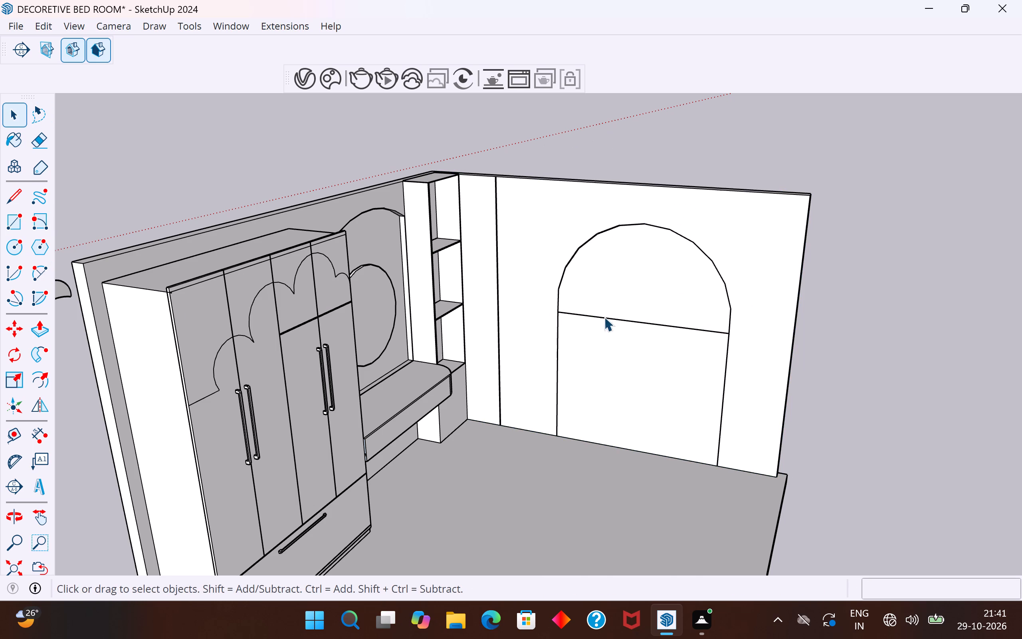
Delete the horizontal line beneath the arc to leave one open arch outline.
click(623, 318)
key(Delete)
Inside the bed wall group, draw a 10' vertical line along the strip boundary beside the shelf unit, from top edge to base.
middle_drag(604, 390, 470, 361)
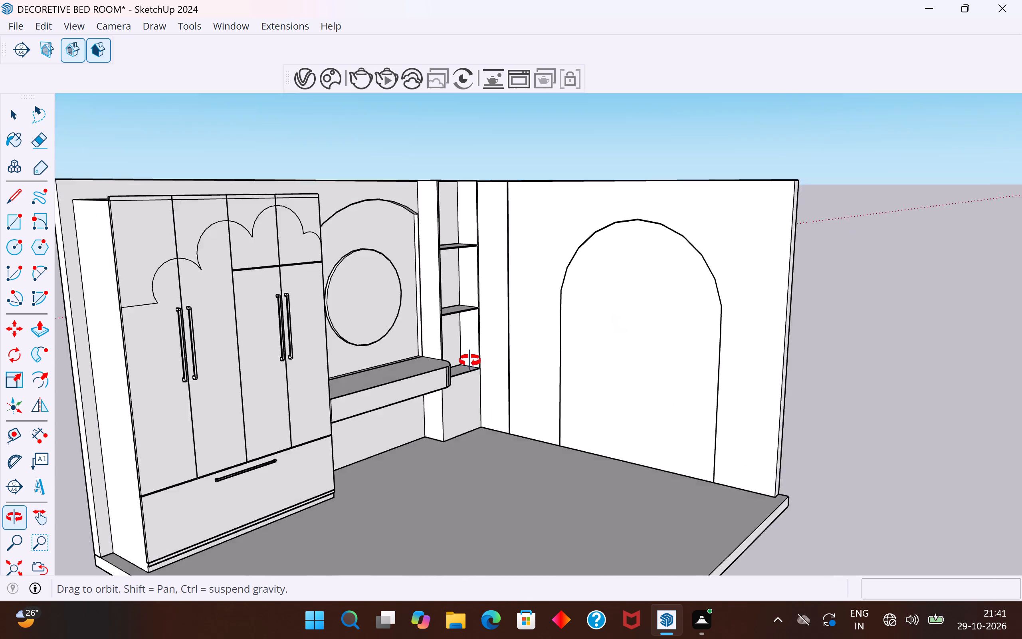
middle_drag(470, 361, 513, 403)
click(548, 238)
middle_drag(608, 362, 576, 454)
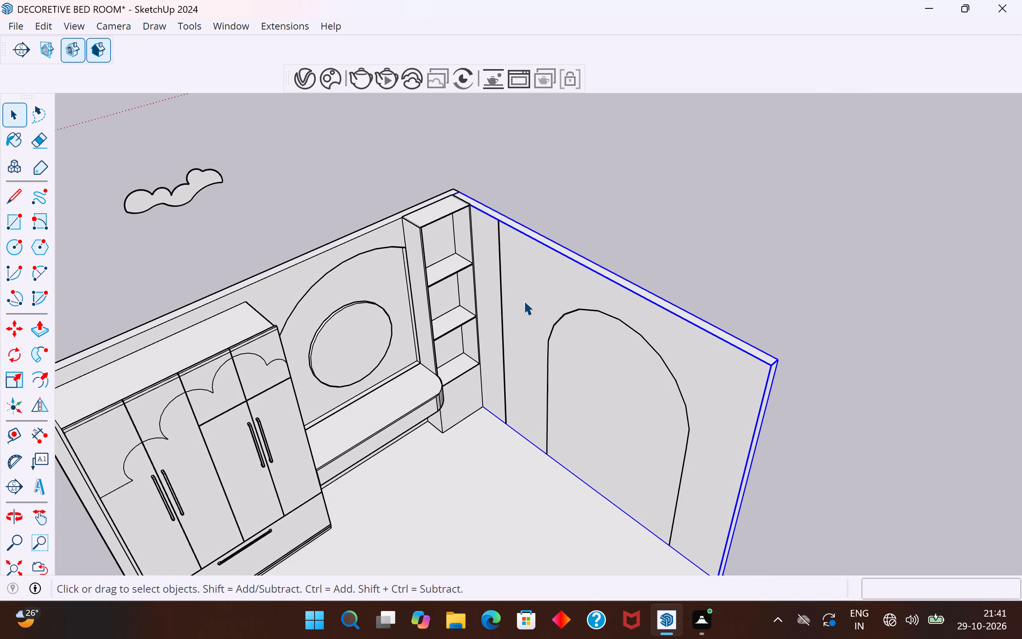
double_click(524, 301)
click(551, 293)
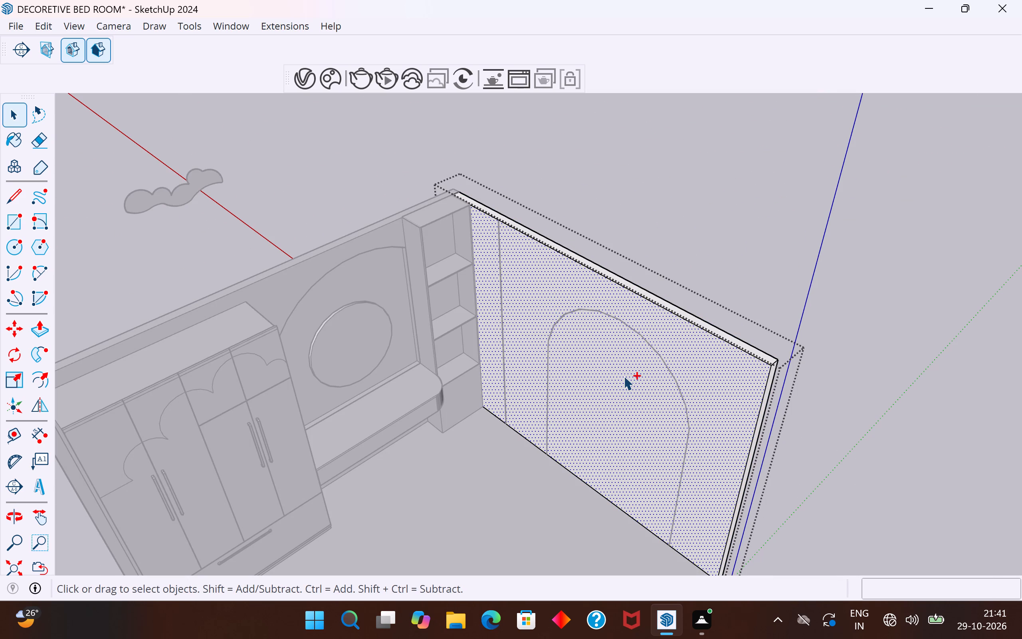
key(ctrl+z)
double_click(688, 340)
click(688, 340)
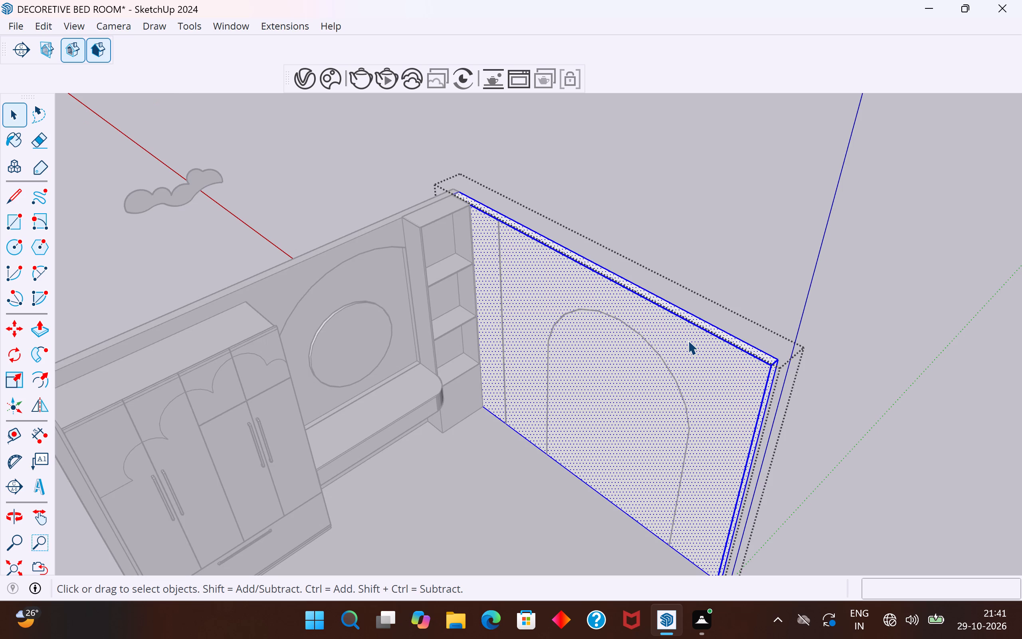
scroll(694, 340, up, 4)
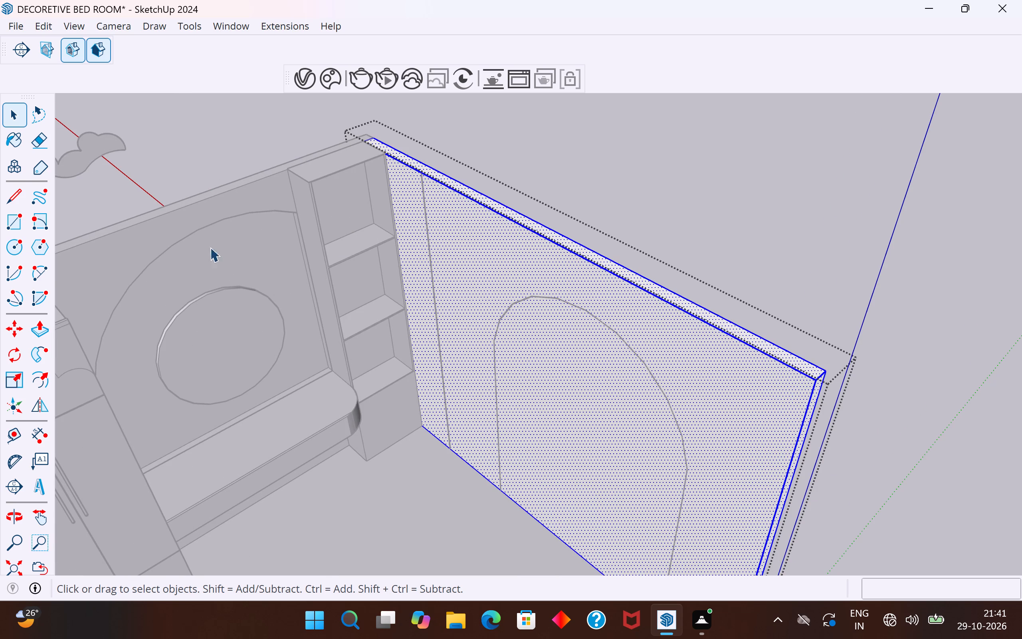
click(12, 198)
scroll(434, 187, up, 3)
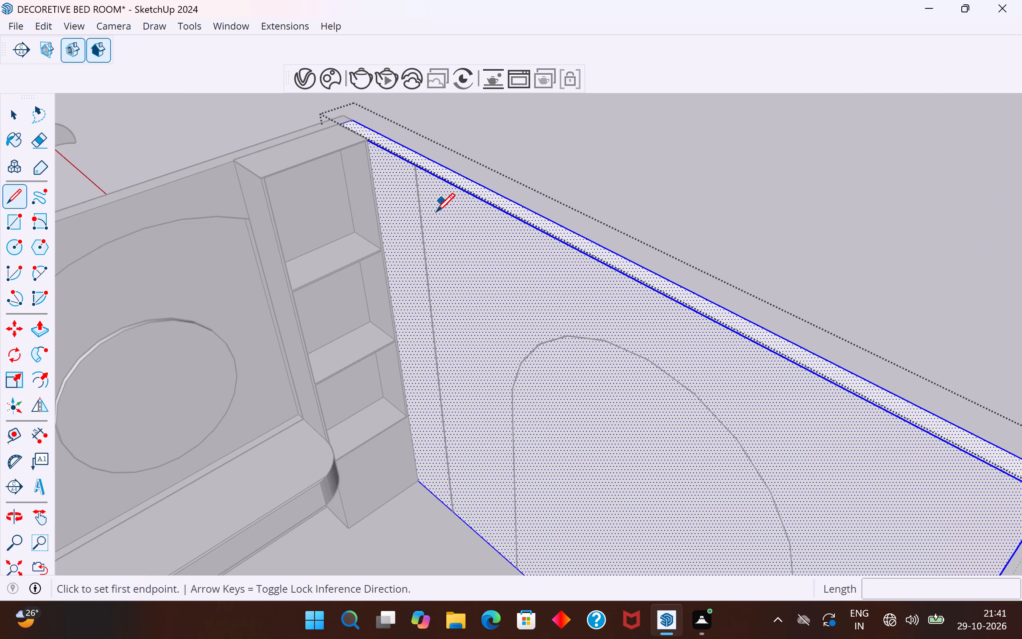
scroll(463, 186, down, 5)
middle_drag(475, 402, 475, 314)
scroll(515, 502, down, 5)
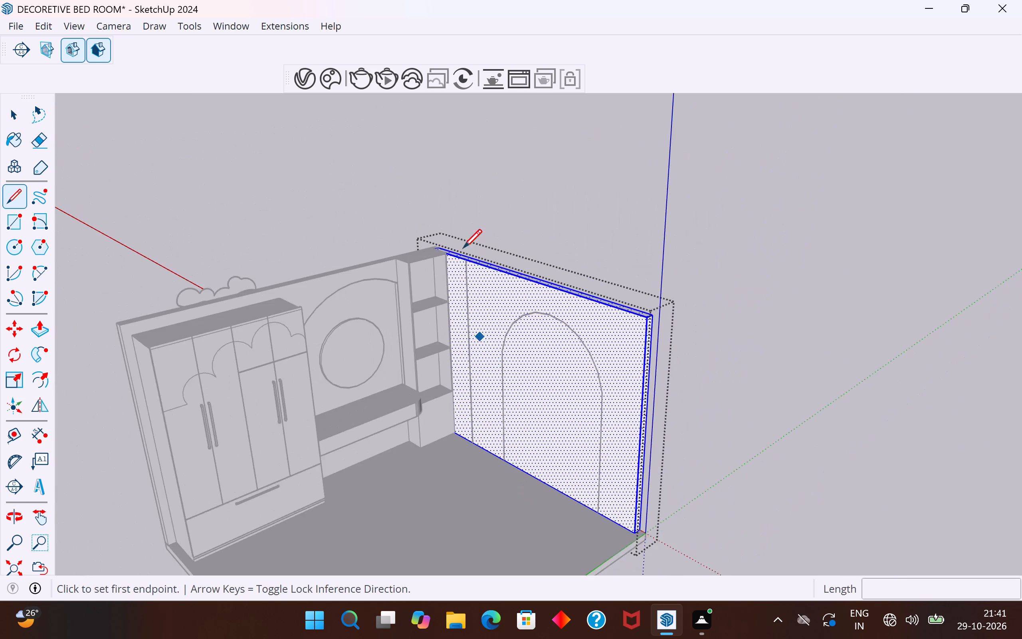
scroll(460, 234, up, 4)
scroll(458, 315, up, 7)
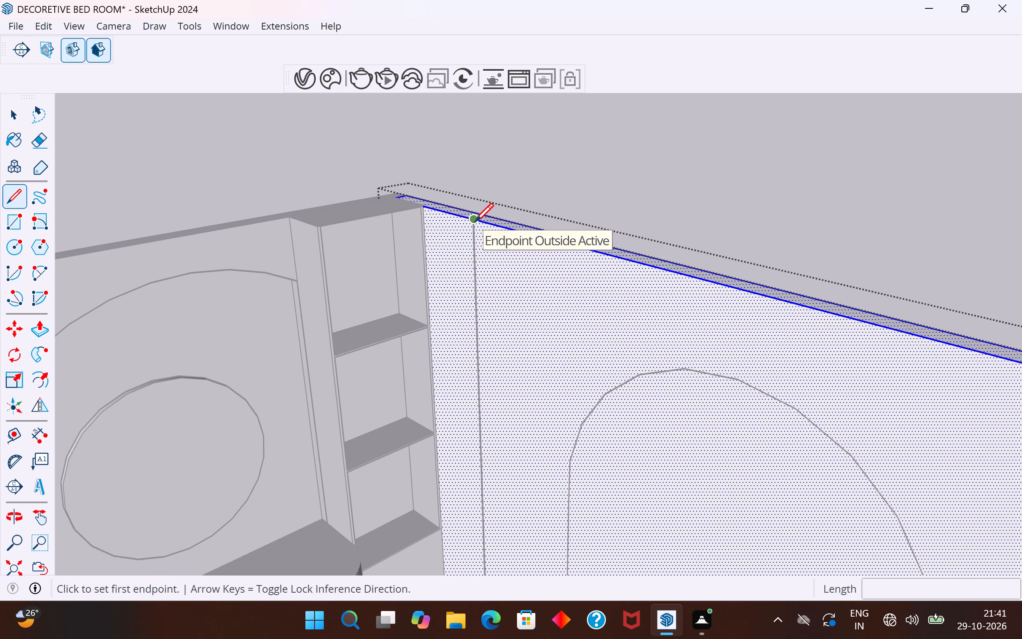
click(475, 222)
scroll(475, 222, down, 10)
scroll(487, 405, up, 9)
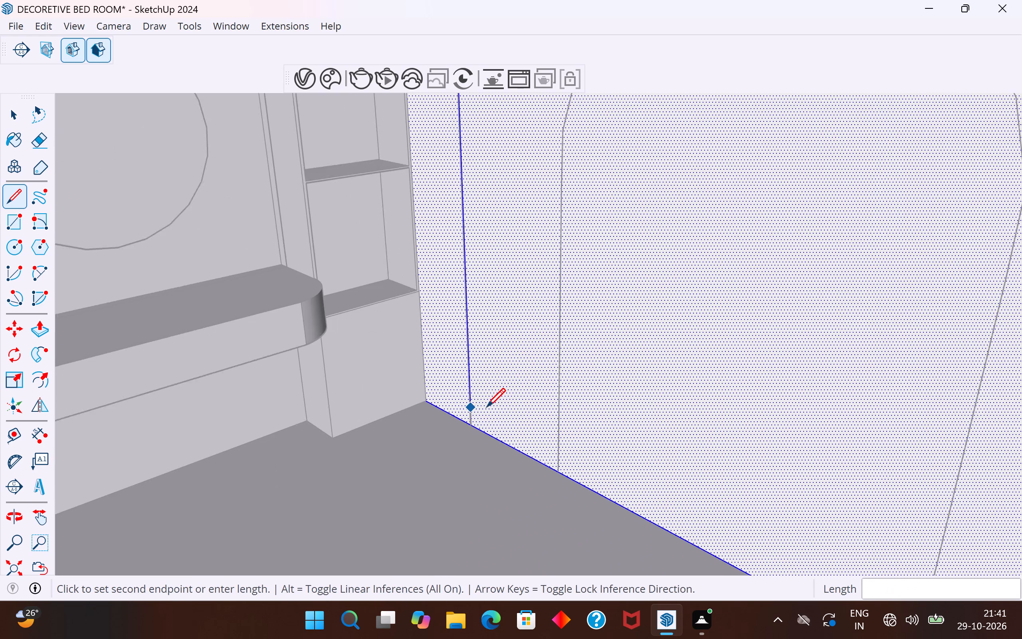
scroll(487, 407, up, 1)
click(477, 426)
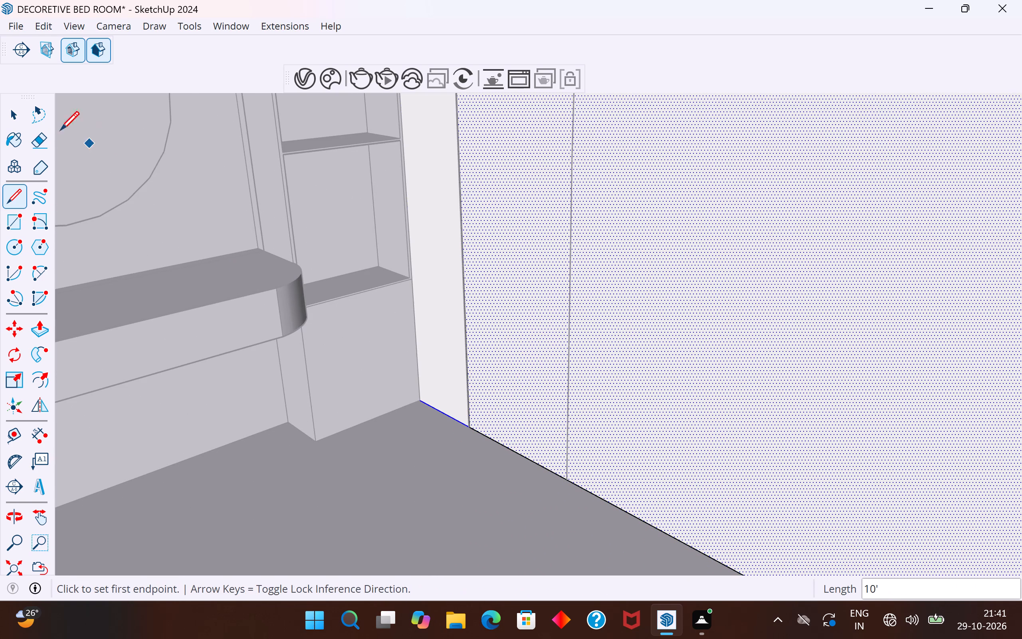
click(18, 116)
scroll(479, 476, down, 13)
click(719, 426)
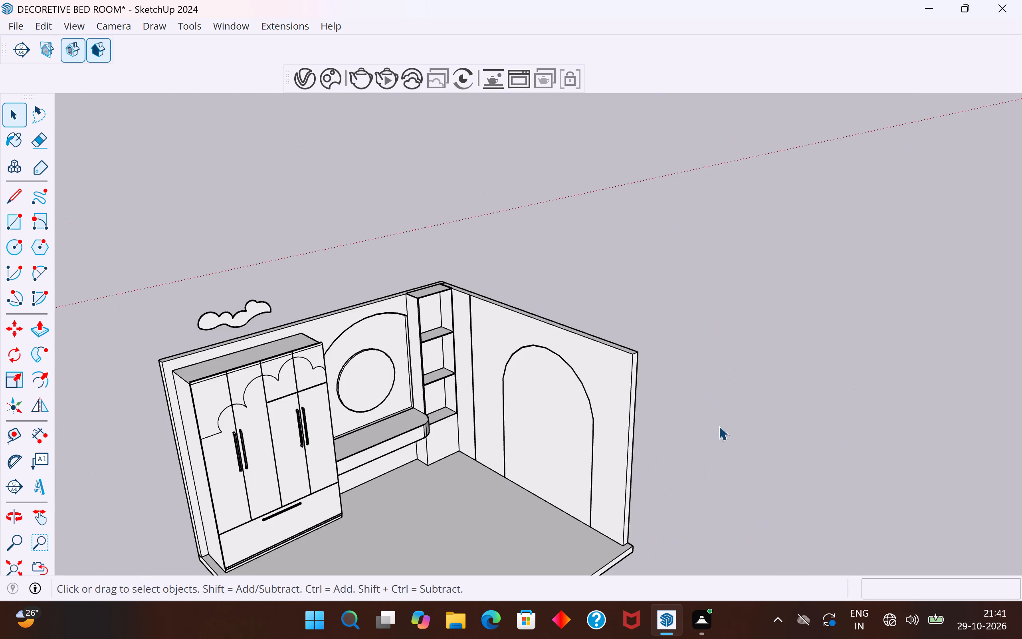
Inside the bed wall group, trace the arch's straight side nearest the shelf unit, from the base edge to the curve.
middle_drag(559, 510, 638, 517)
double_click(618, 433)
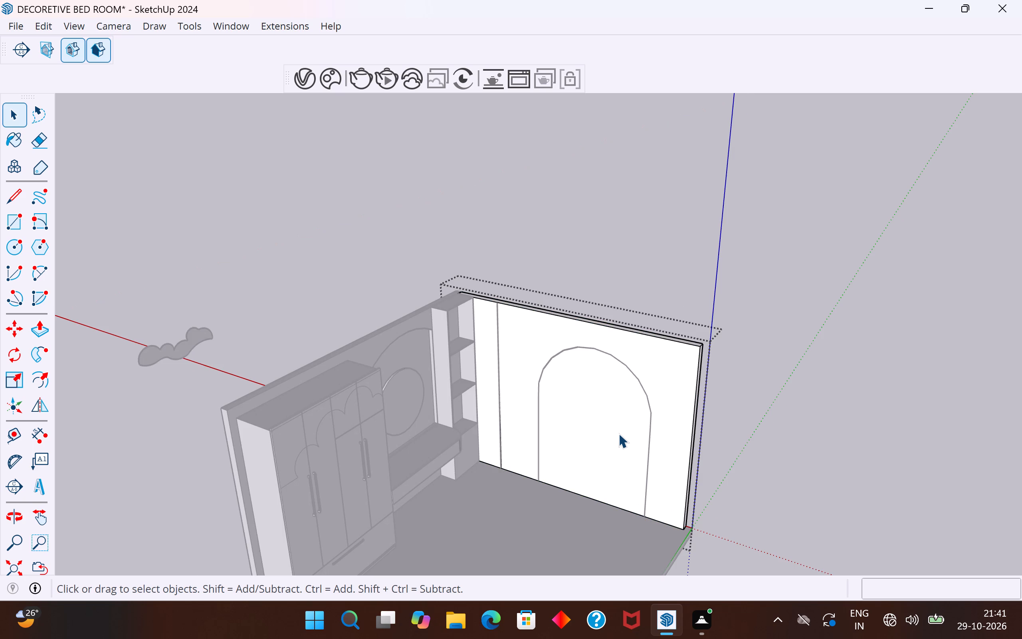
scroll(618, 433, up, 4)
triple_click(618, 433)
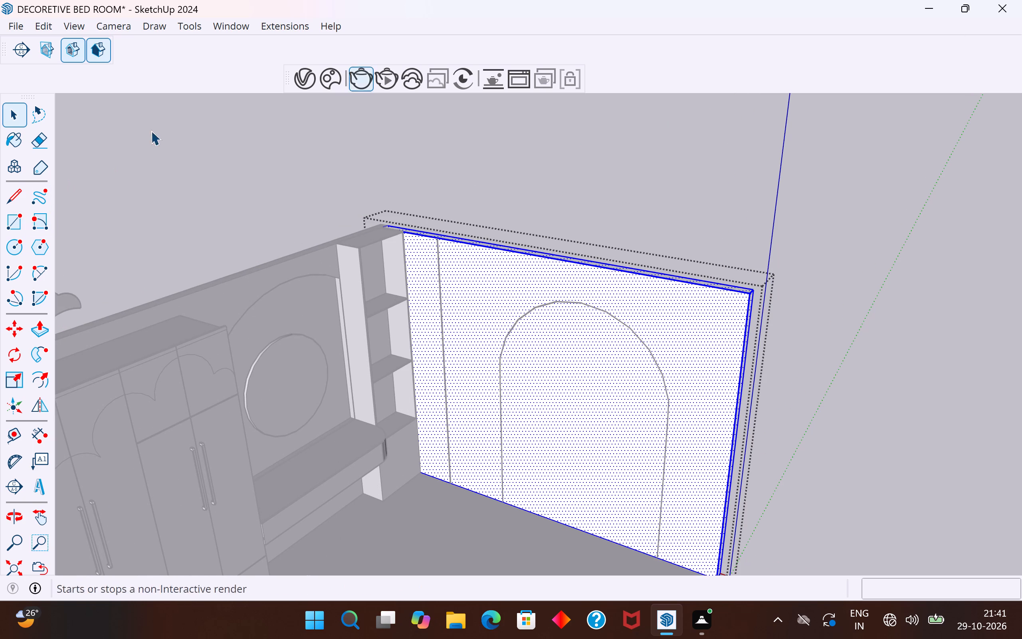
click(12, 195)
click(505, 500)
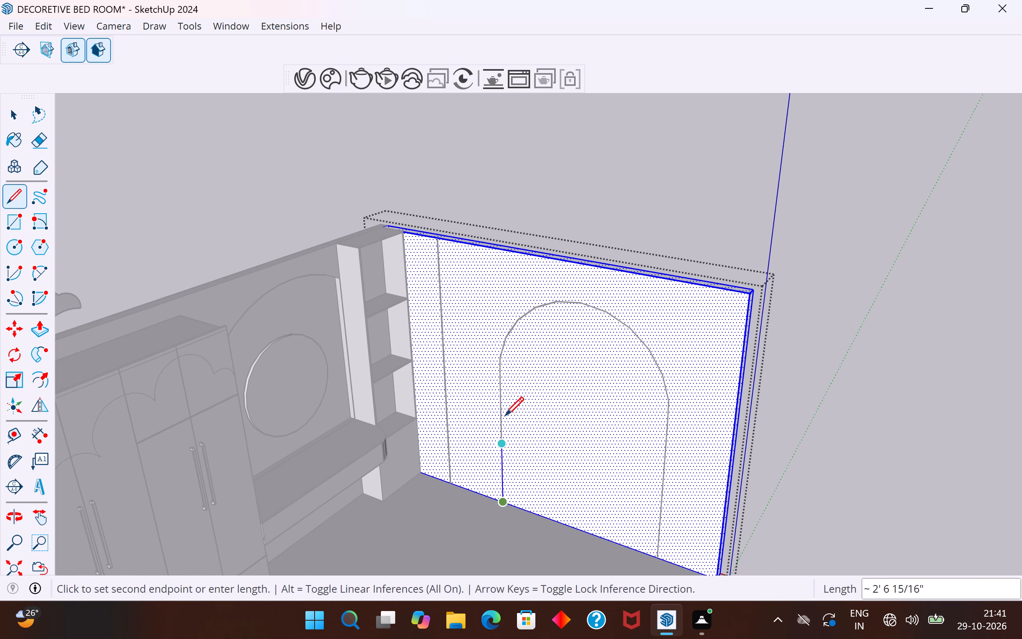
click(504, 361)
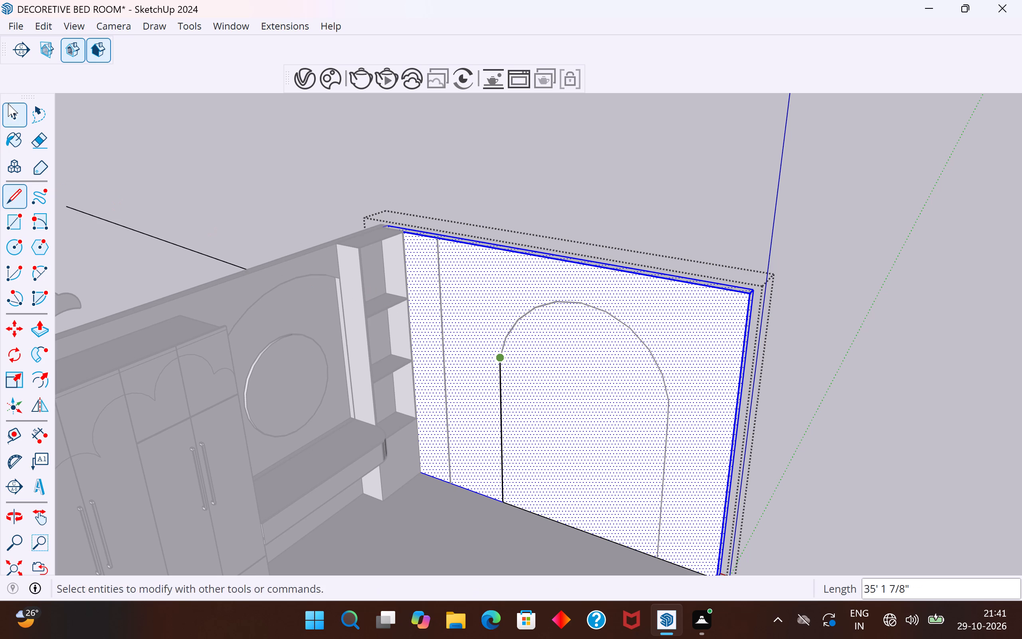
click(10, 109)
Trace the arch's other straight side between the base edge and the start of the curve, closing the wall group.
click(17, 199)
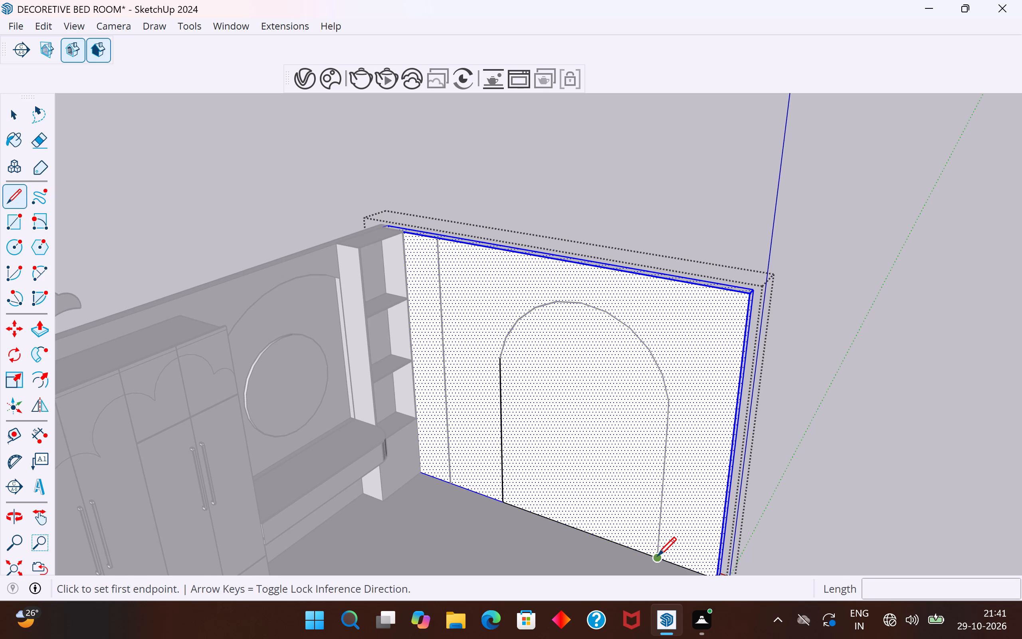
click(658, 556)
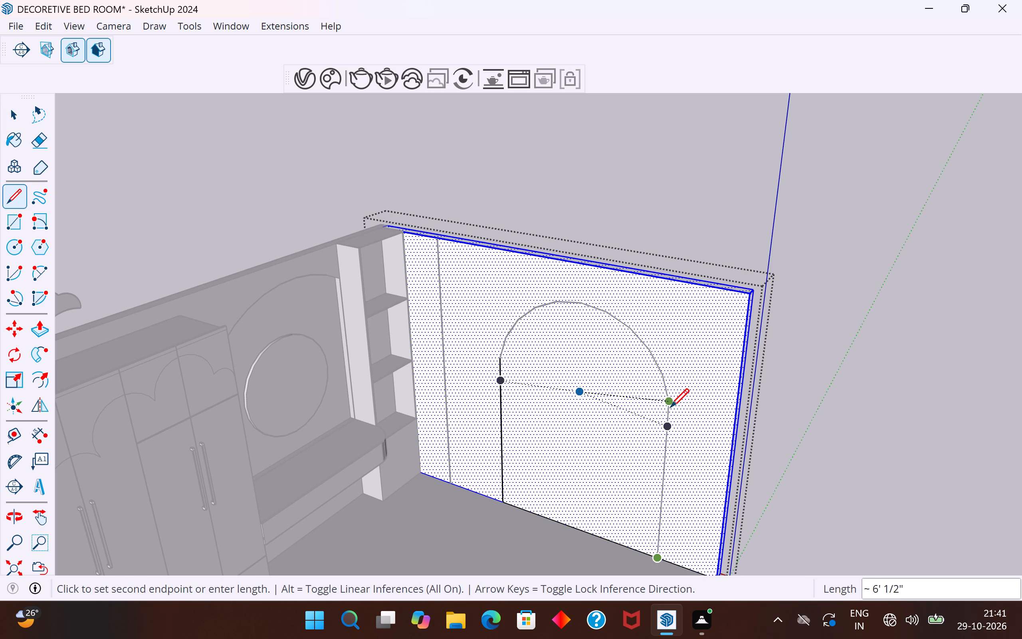
scroll(670, 407, up, 6)
click(667, 415)
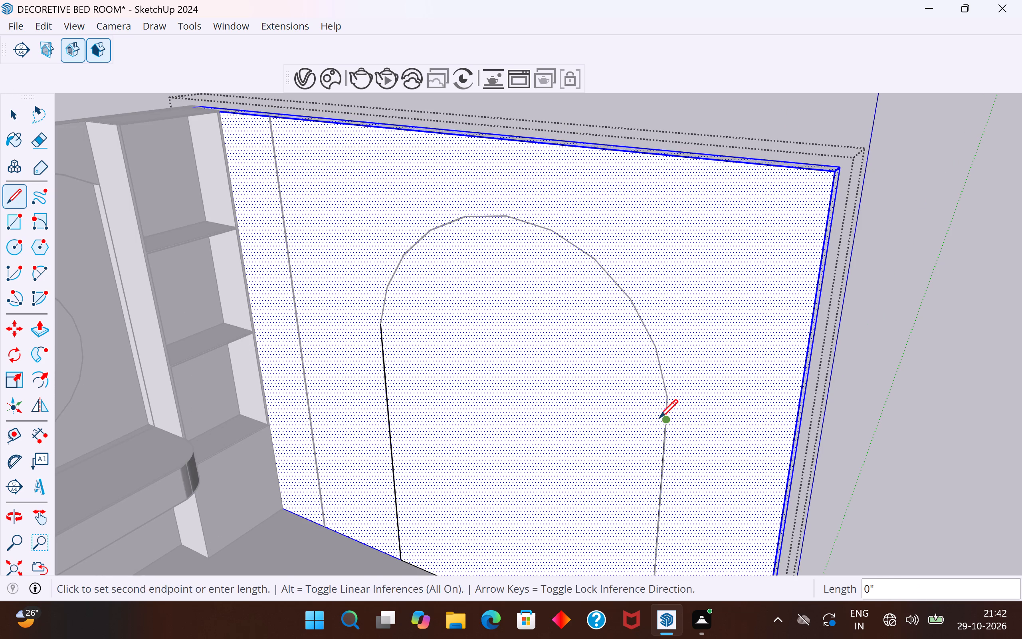
scroll(695, 387, down, 6)
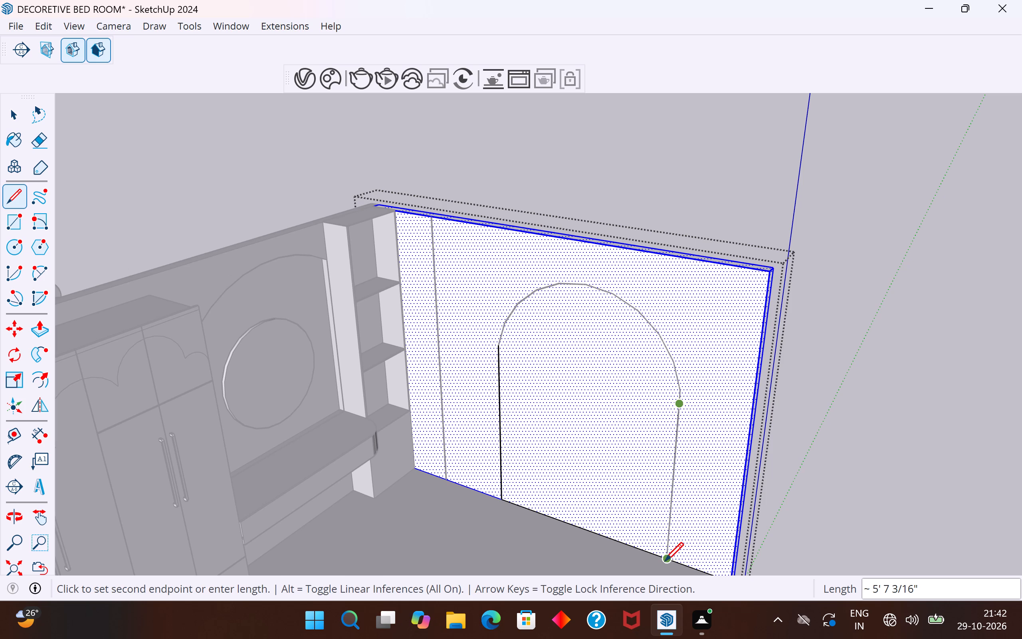
click(665, 561)
click(21, 120)
click(190, 147)
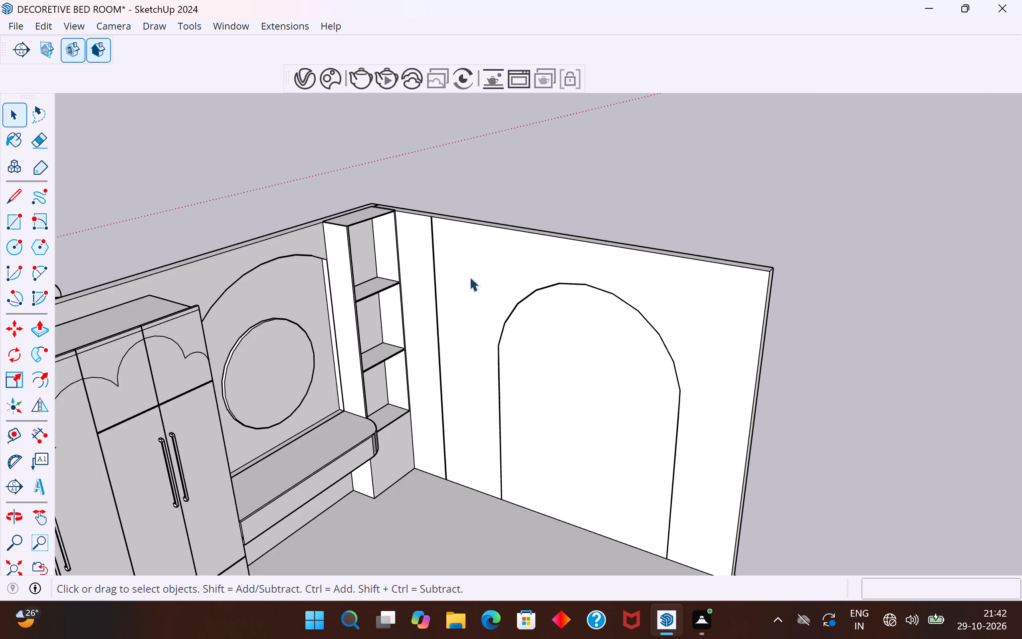
Inside the bed wall group, draw a line of about 6' 3 3/8" along the base between the arch's two feet.
scroll(741, 397, up, 1)
middle_drag(711, 429, 745, 469)
double_click(557, 385)
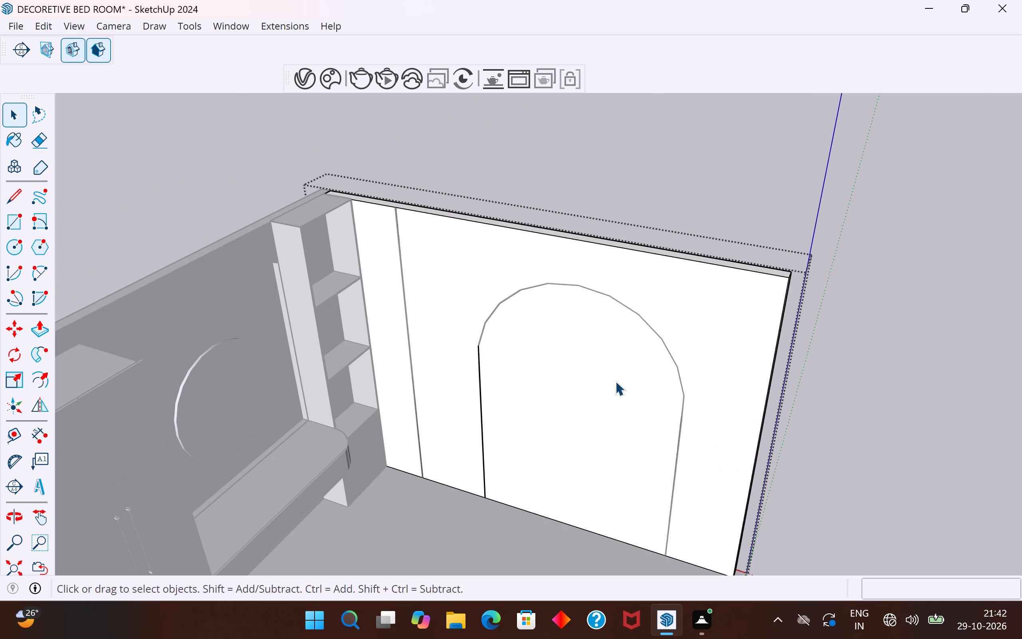
double_click(615, 381)
middle_drag(677, 449, 566, 376)
click(17, 199)
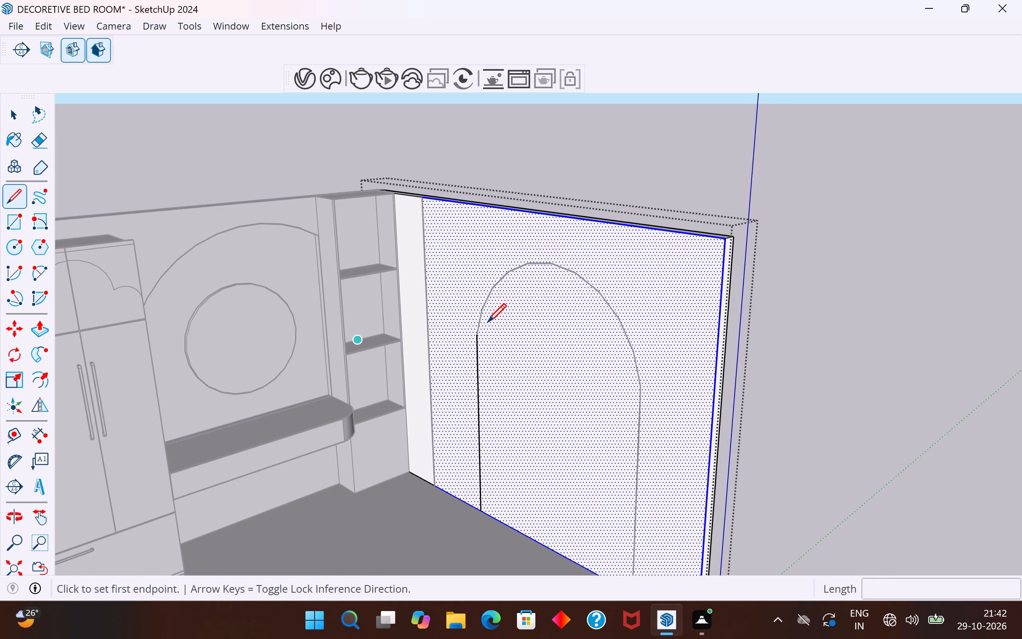
scroll(507, 302, down, 4)
scroll(542, 488, up, 8)
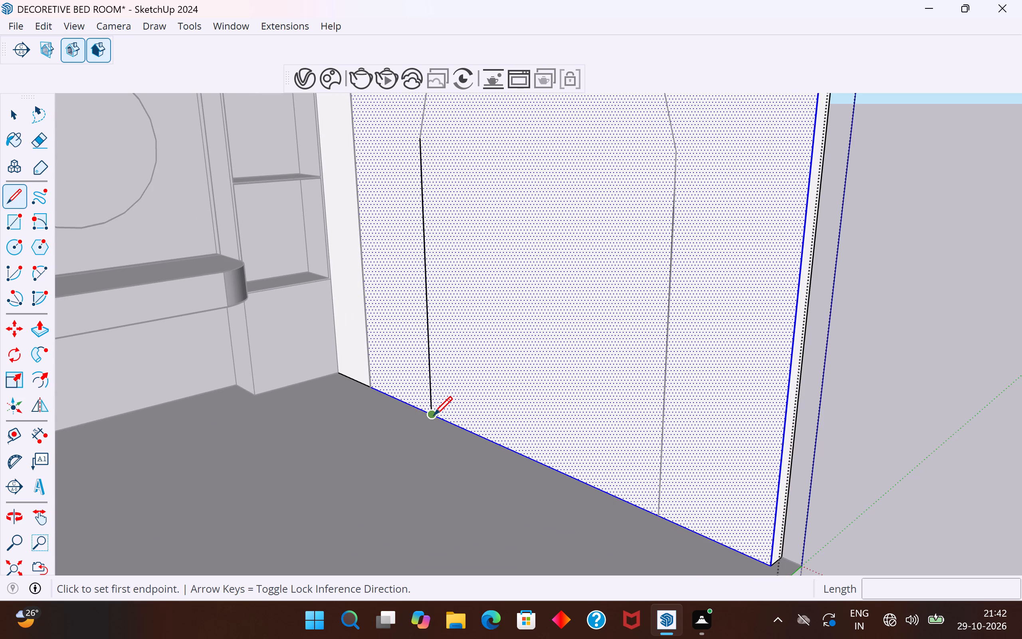
click(434, 415)
click(662, 516)
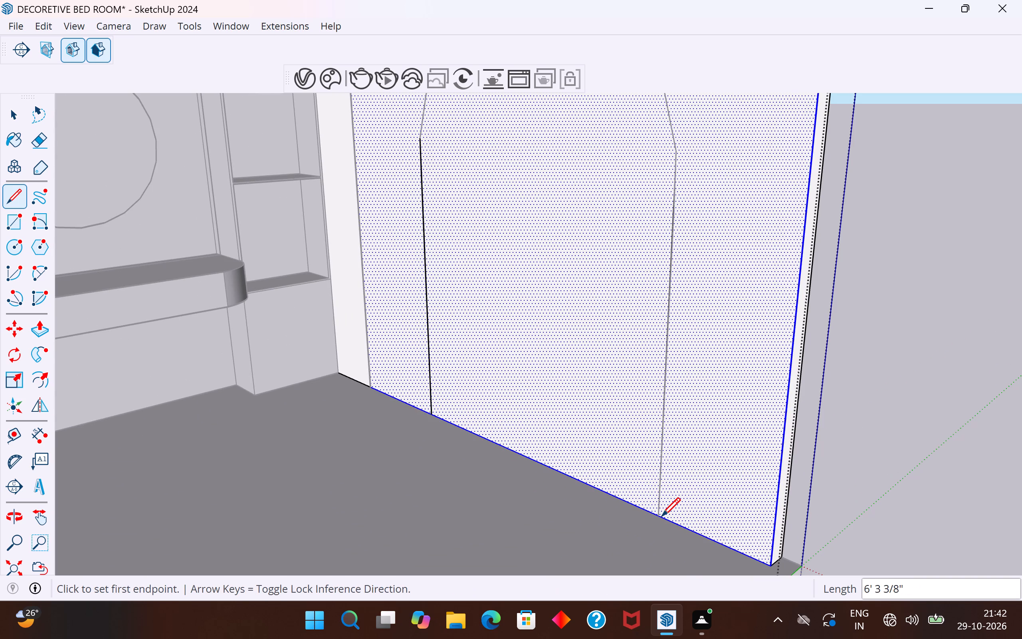
Draw a vertical line about 5' 2" high over the arch side farthest from the shelf unit, and close the wall group.
click(657, 514)
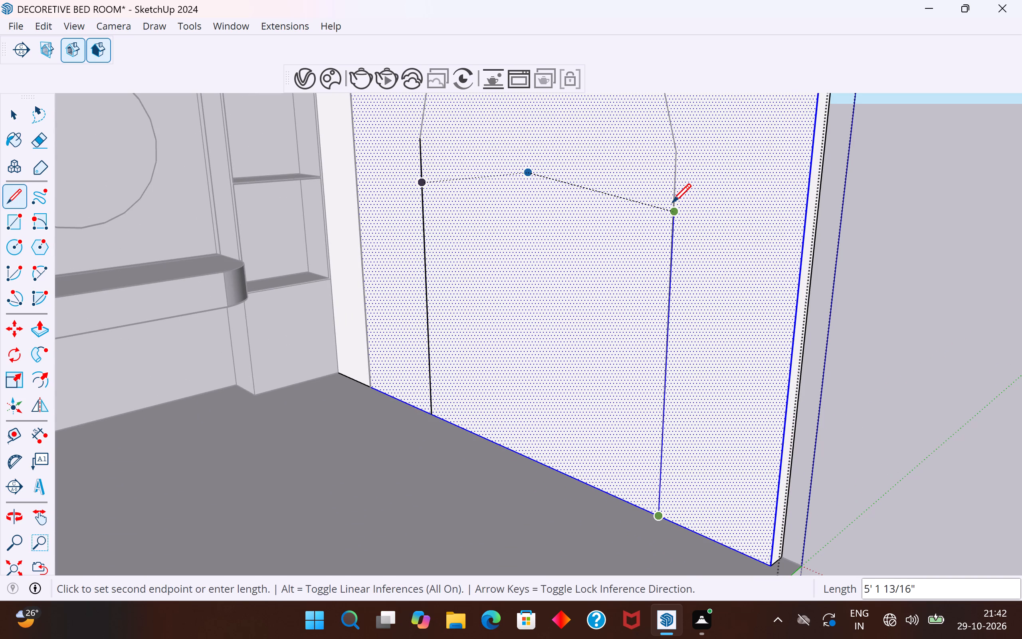
click(672, 202)
middle_drag(685, 393, 586, 549)
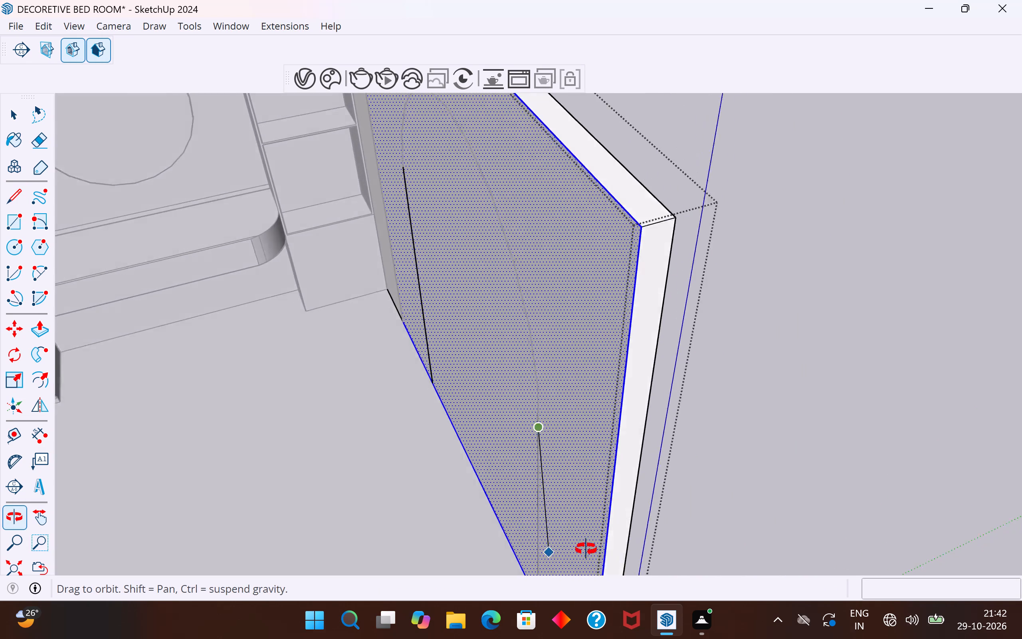
middle_drag(586, 549, 834, 480)
click(13, 116)
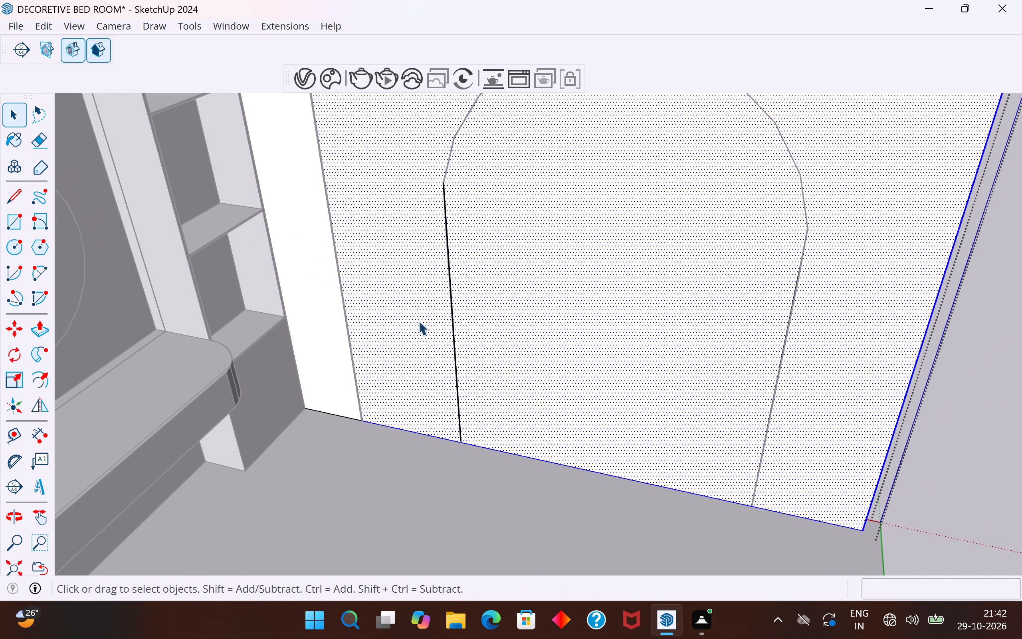
scroll(486, 484, down, 4)
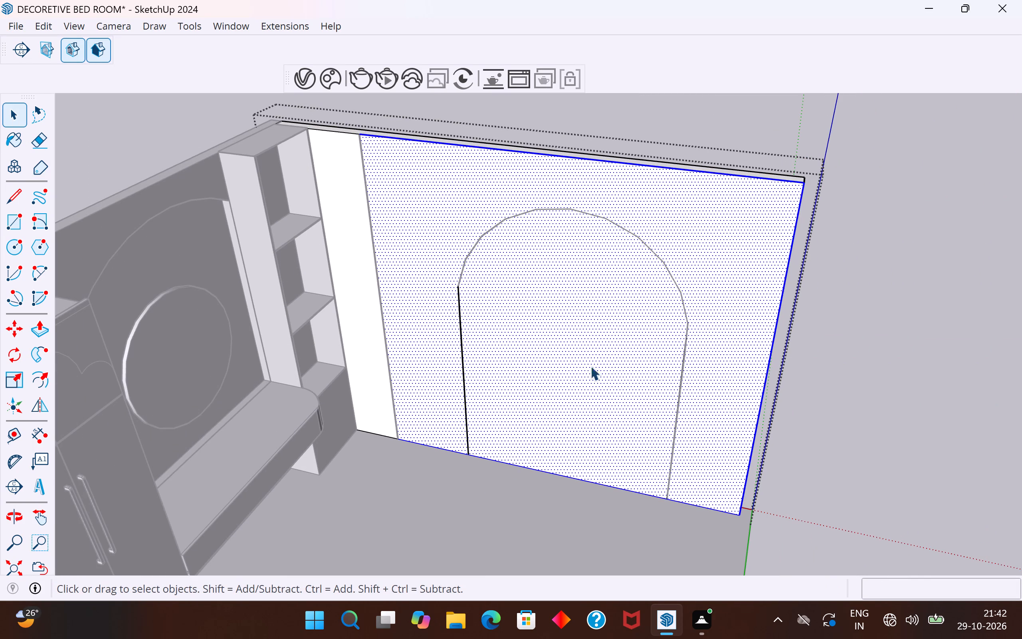
scroll(475, 369, down, 4)
click(18, 110)
click(180, 165)
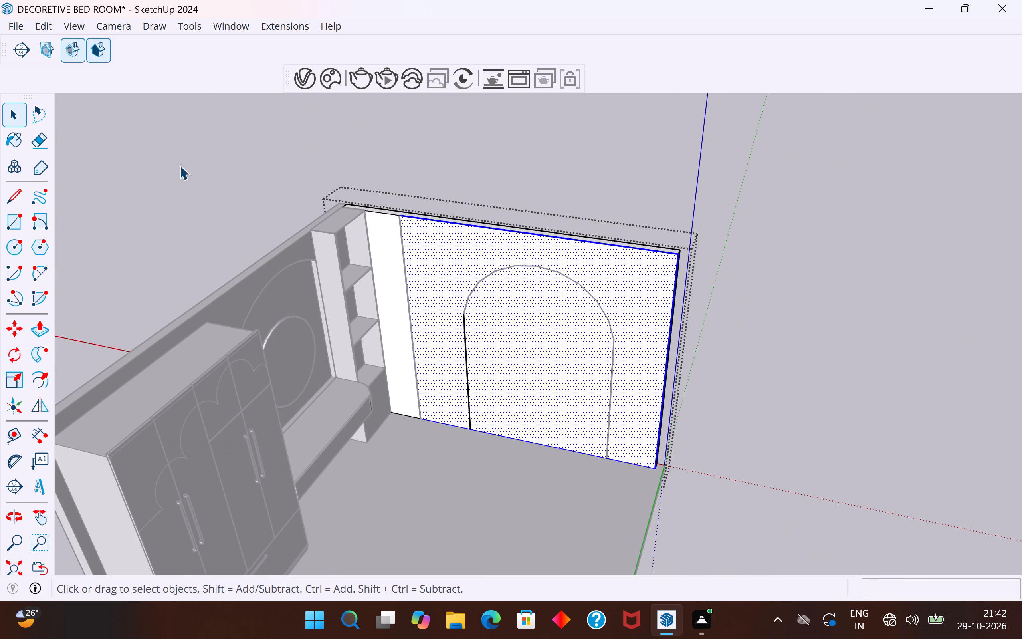
Move the bed wall group about 11' 6 1/8" away from the room, separating it from the arch and strip outlines.
click(651, 450)
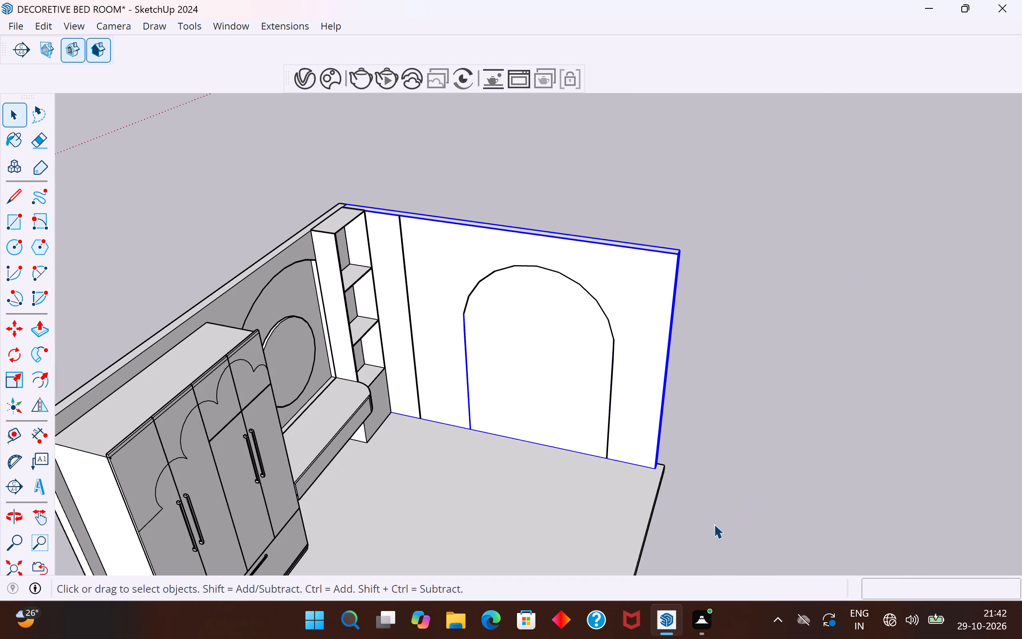
key(m)
scroll(669, 537, down, 1)
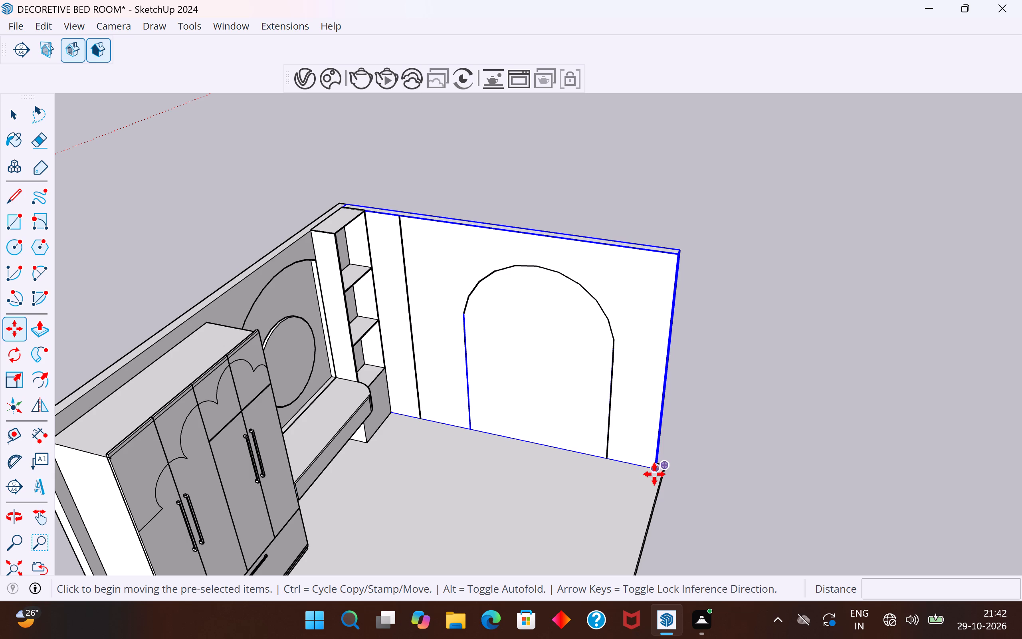
click(660, 465)
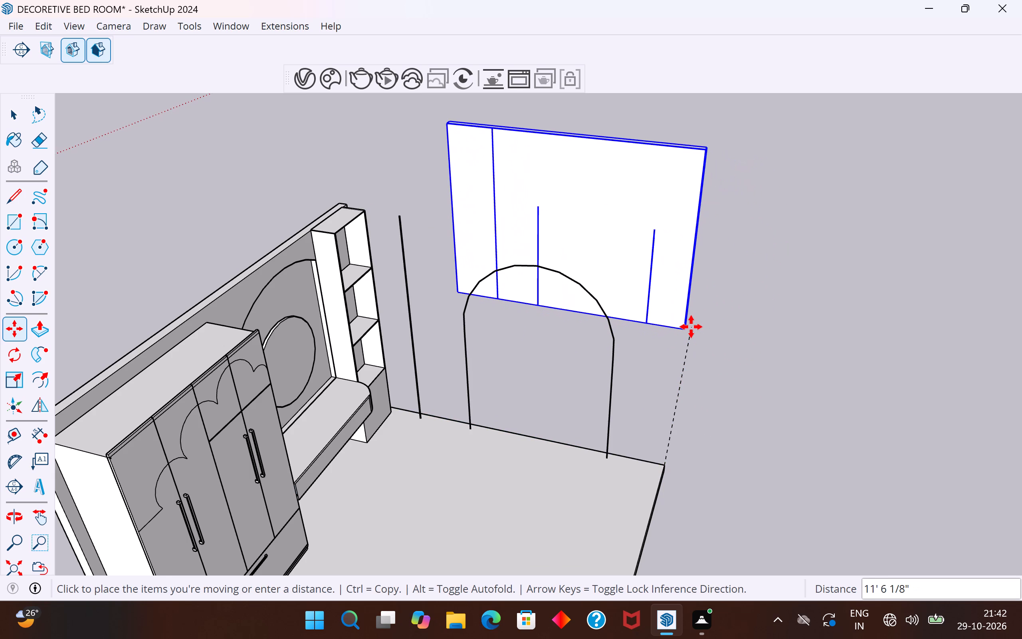
click(691, 327)
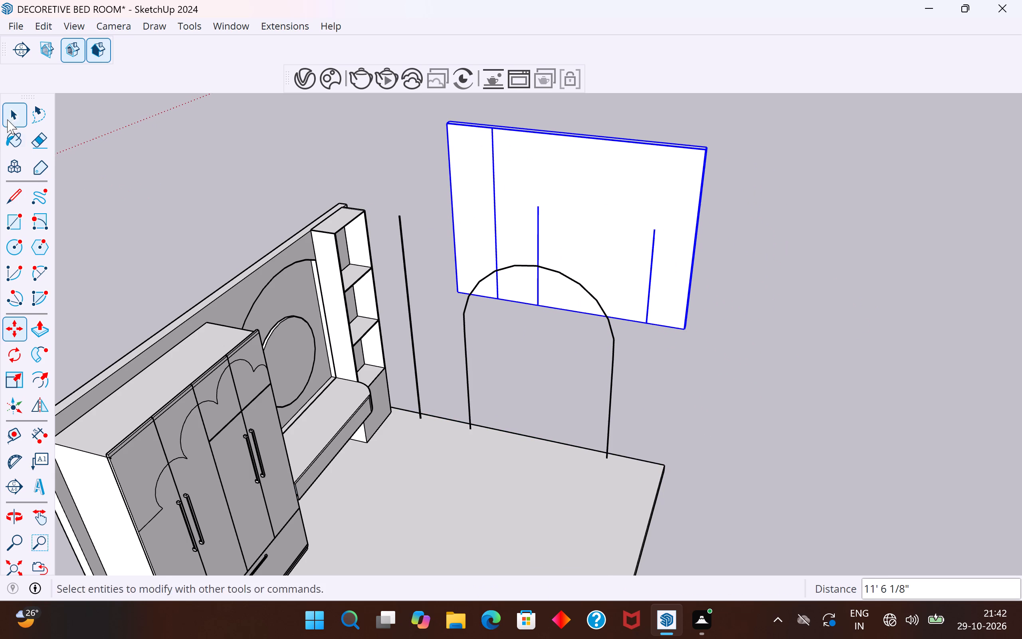
click(8, 117)
click(123, 178)
Inside the bed wall group, draw a horizontal line about 6' 10 3/4" long from the top of the arch side nearer the strip line.
scroll(552, 218, up, 2)
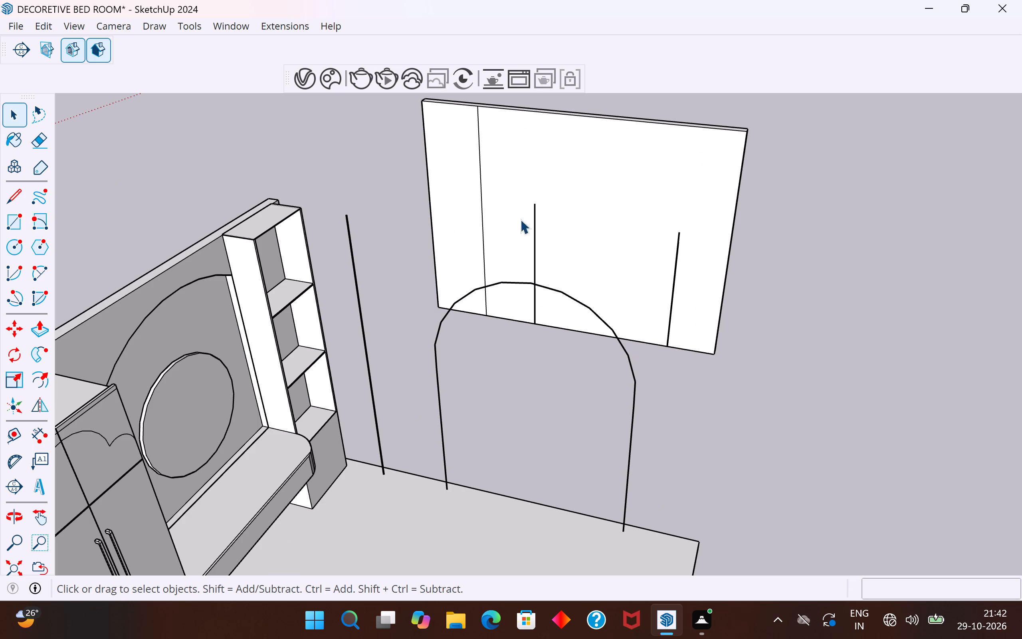
click(11, 200)
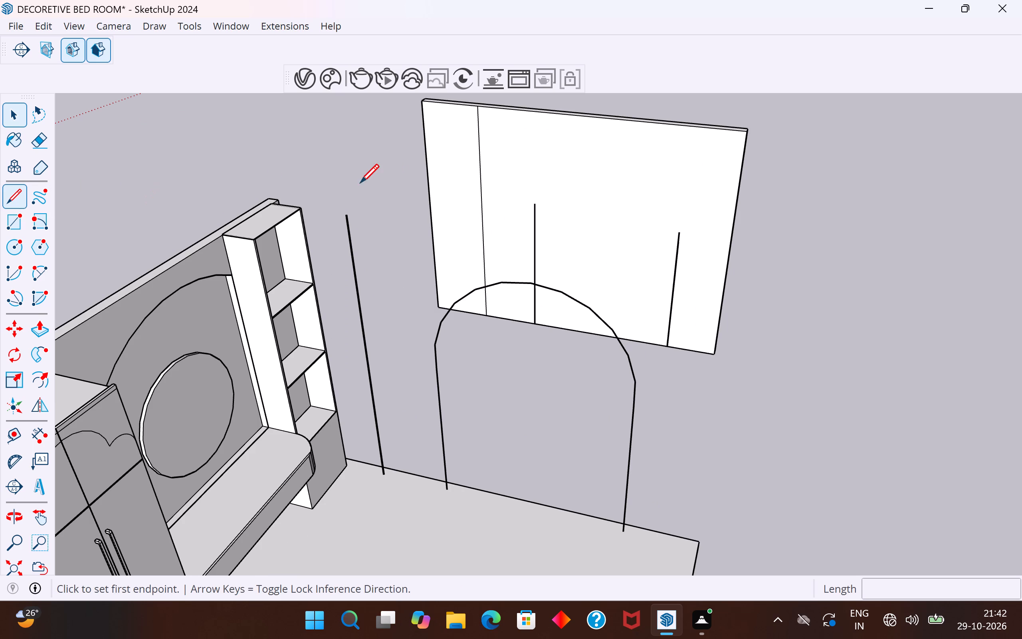
click(22, 113)
triple_click(596, 161)
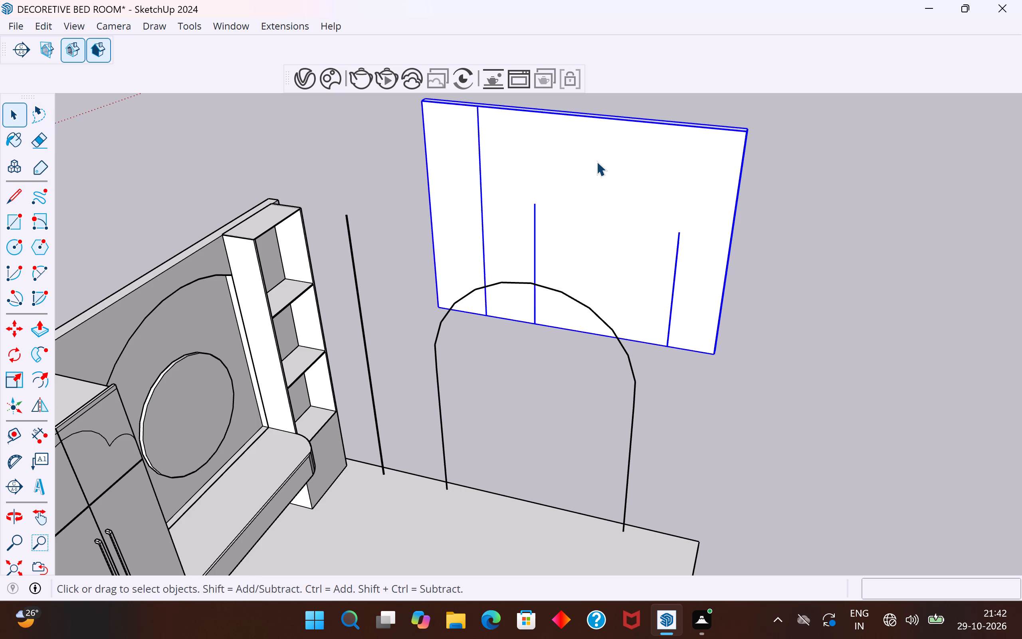
click(17, 203)
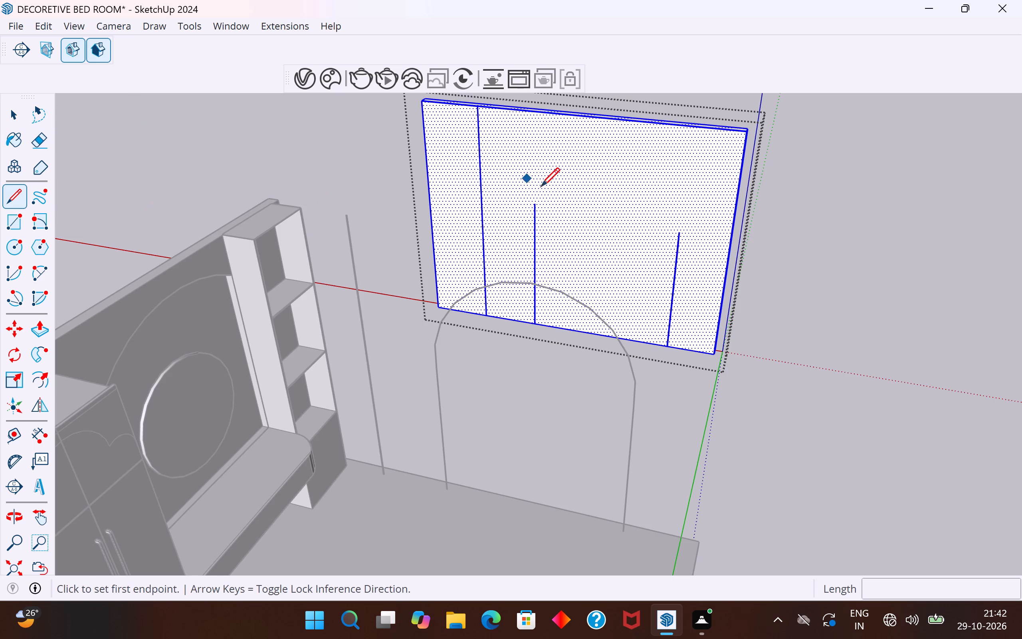
click(535, 206)
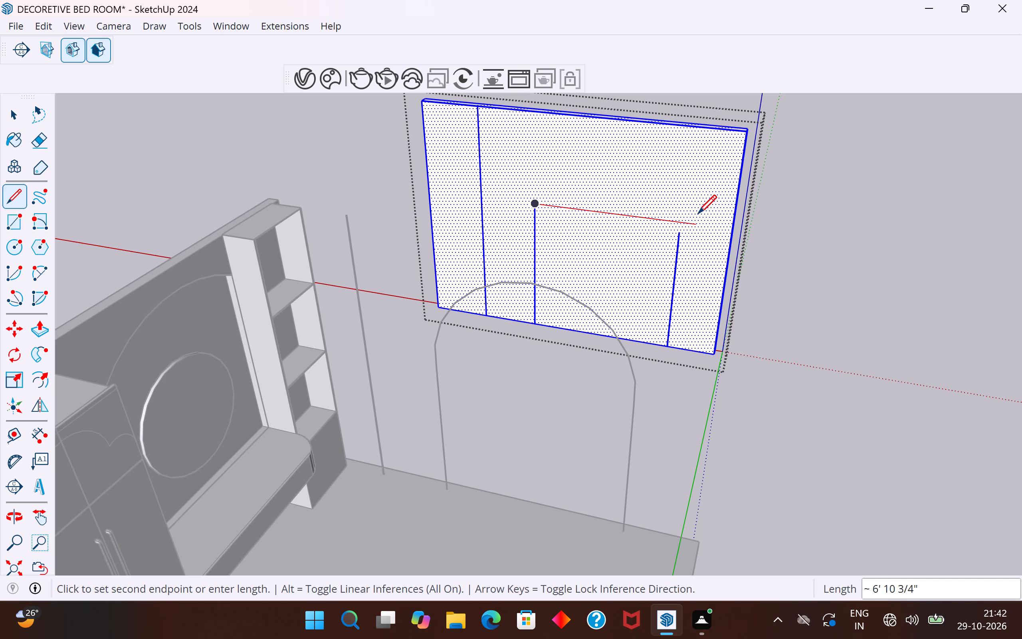
click(701, 213)
click(10, 111)
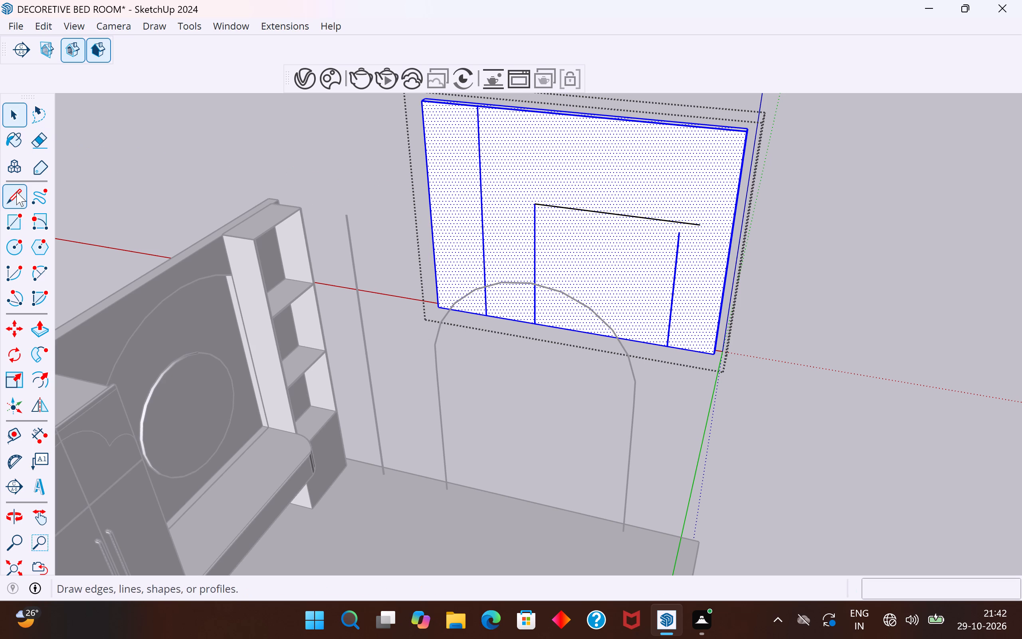
Extend the arch side farthest from the strip line upward past the horizontal line, enclosing the area below it.
click(16, 192)
click(679, 235)
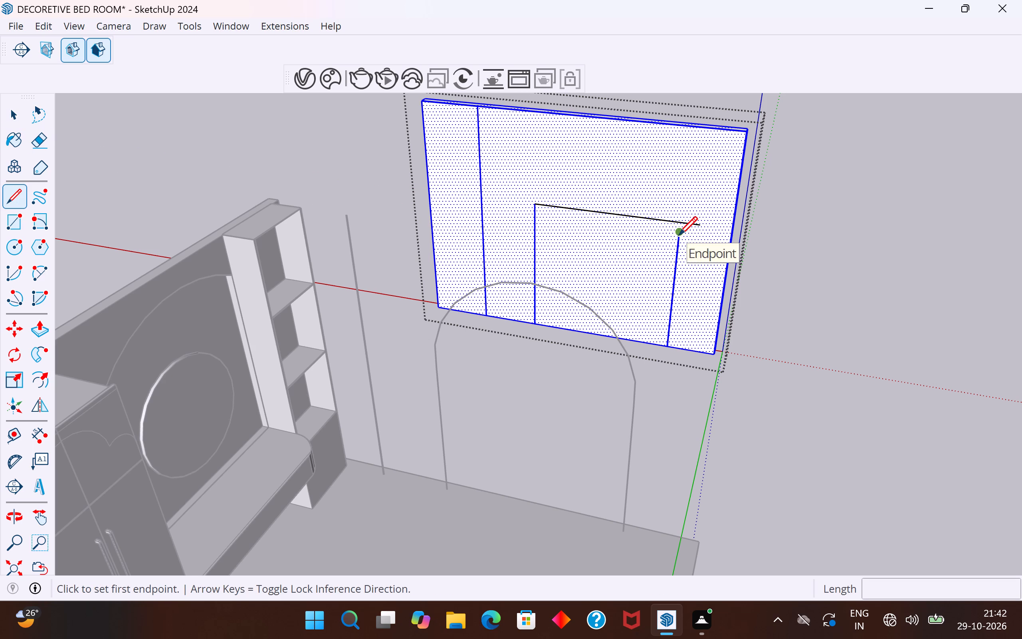
click(679, 202)
click(13, 113)
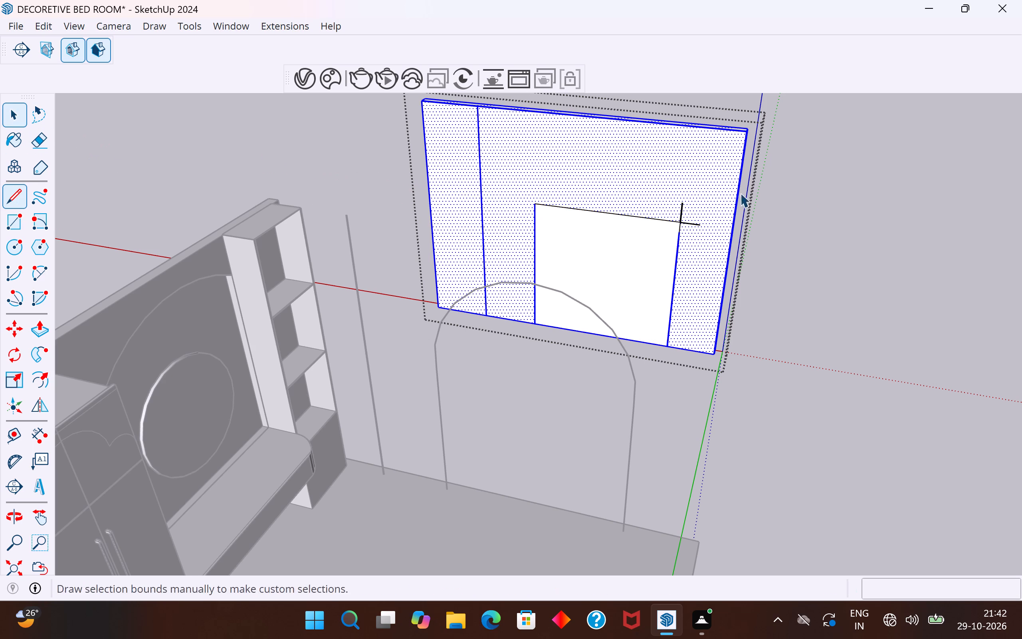
Erase the line ends that overhang the corner where the horizontal line crosses the extended arch side.
click(41, 168)
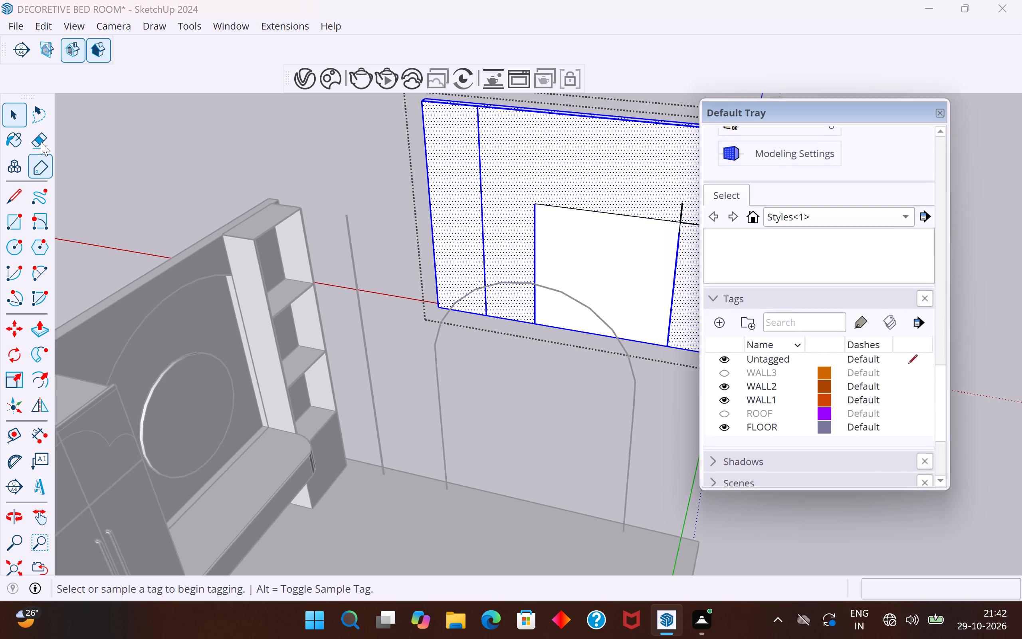
click(41, 141)
click(942, 109)
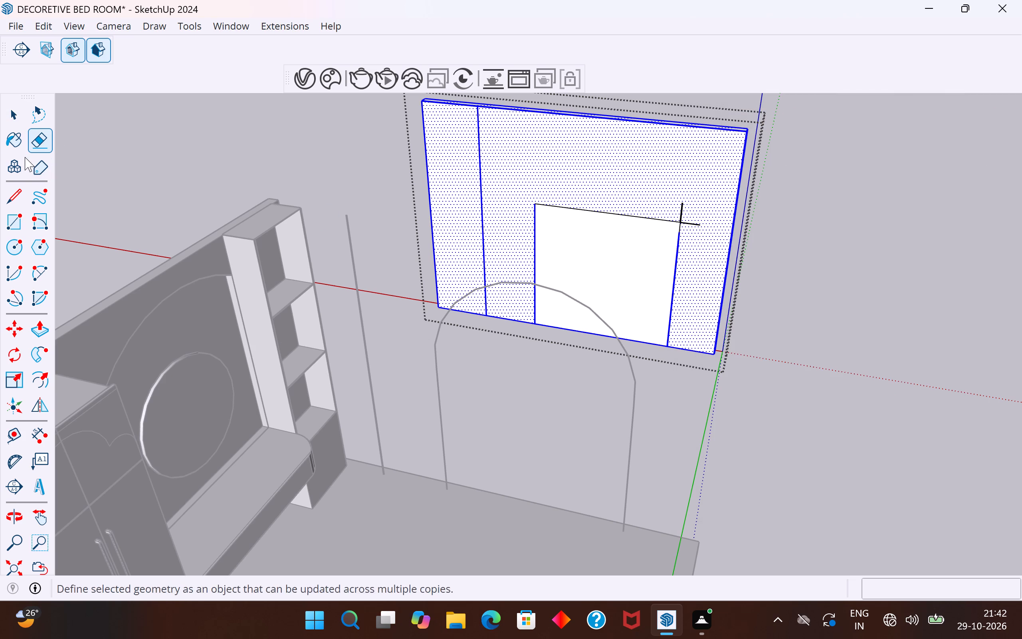
click(35, 147)
scroll(707, 228, up, 6)
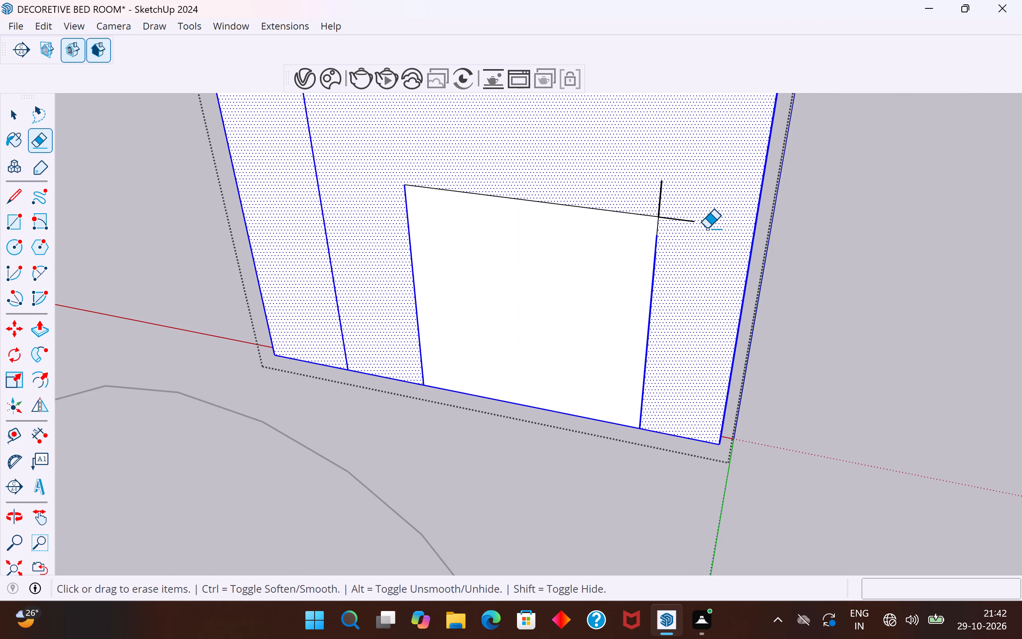
drag(657, 179, 701, 236)
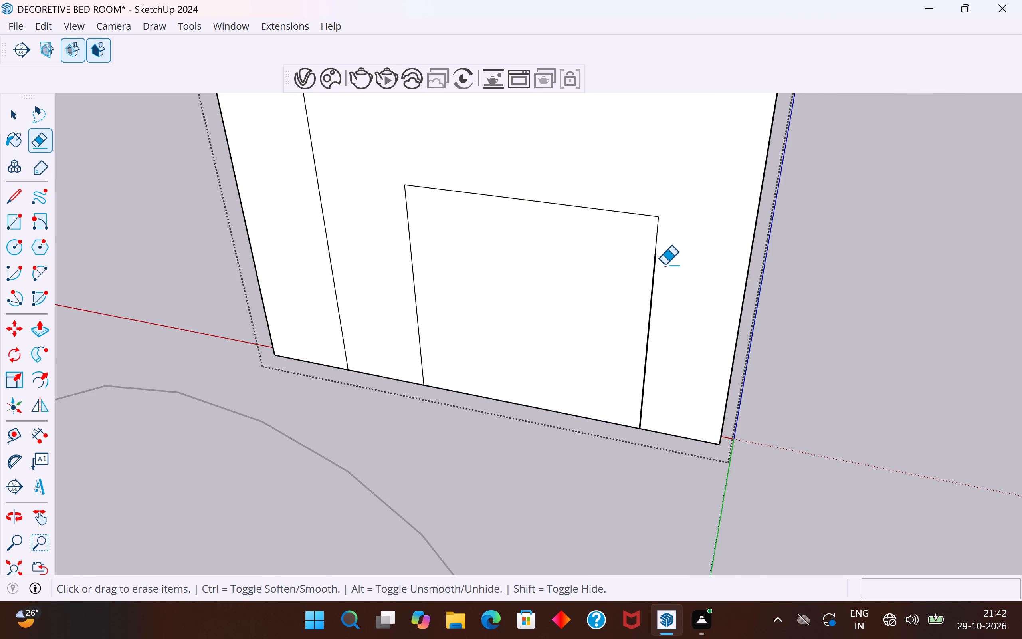
Replace the arch side farthest from the strip with a single line ending at the base edge, and close the wall group.
scroll(662, 263, up, 6)
middle_drag(662, 262, 885, 295)
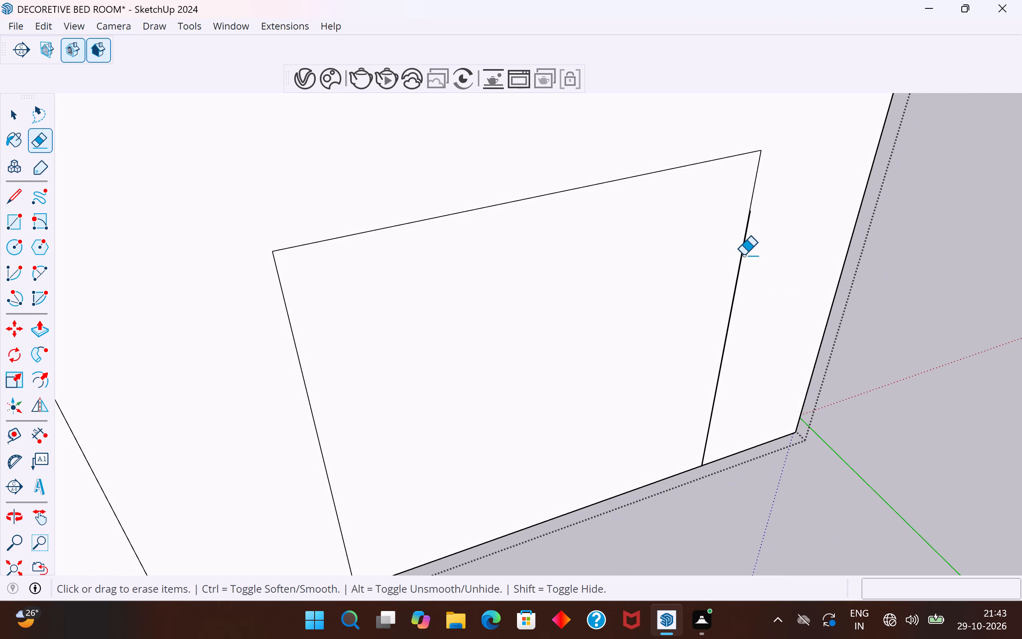
click(743, 255)
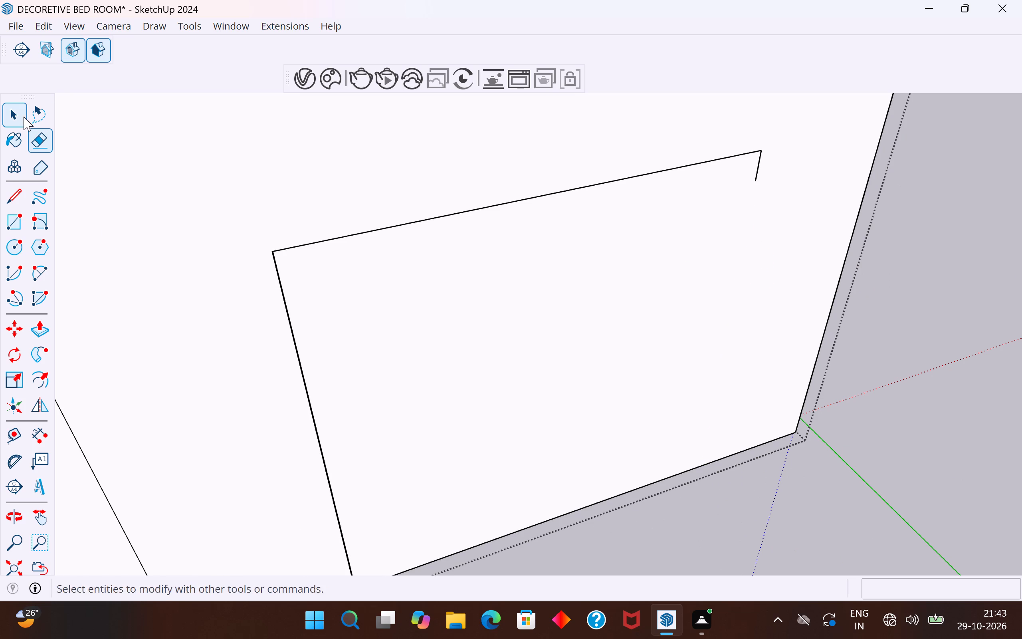
click(24, 117)
double_click(244, 170)
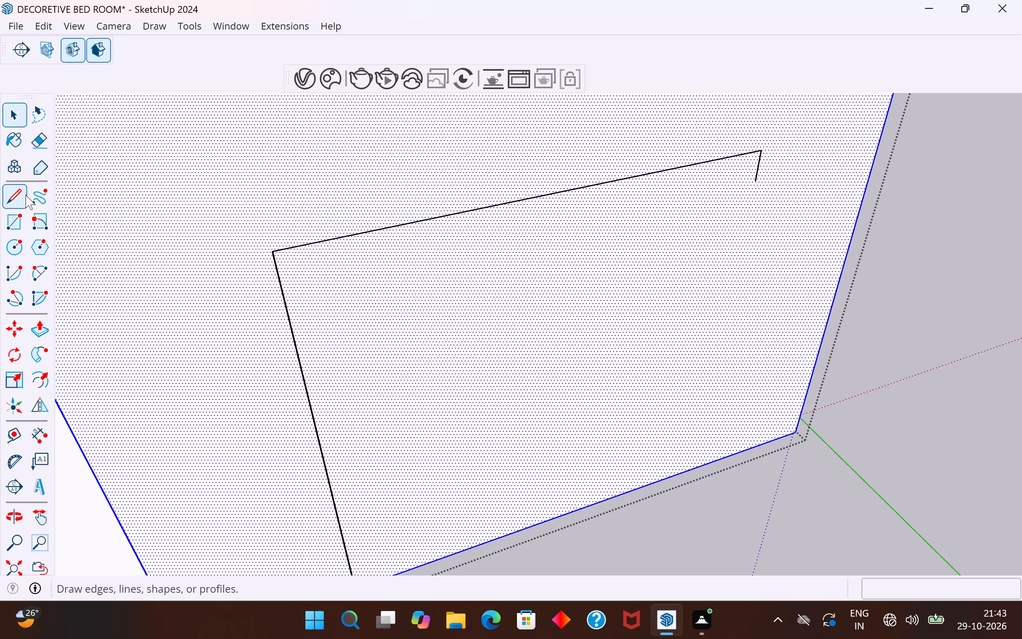
click(26, 195)
click(756, 186)
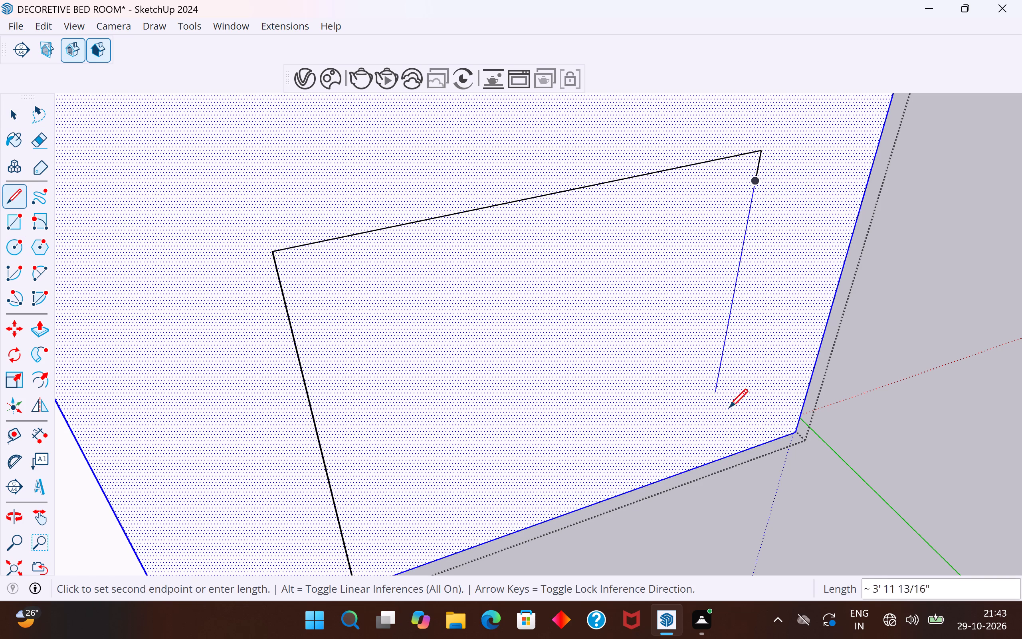
click(703, 466)
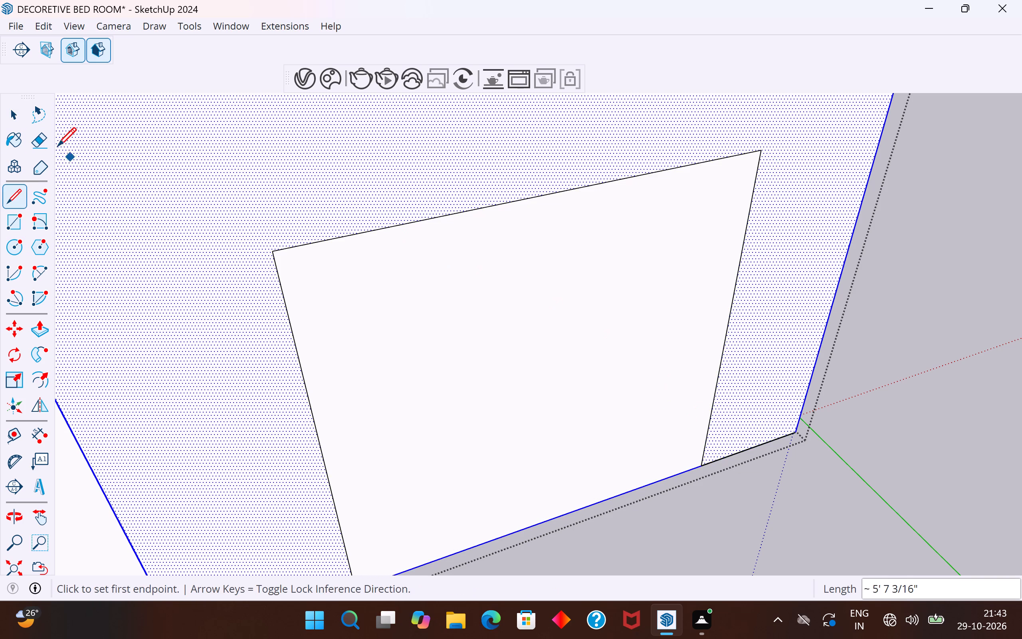
click(18, 116)
scroll(407, 304, down, 13)
click(804, 363)
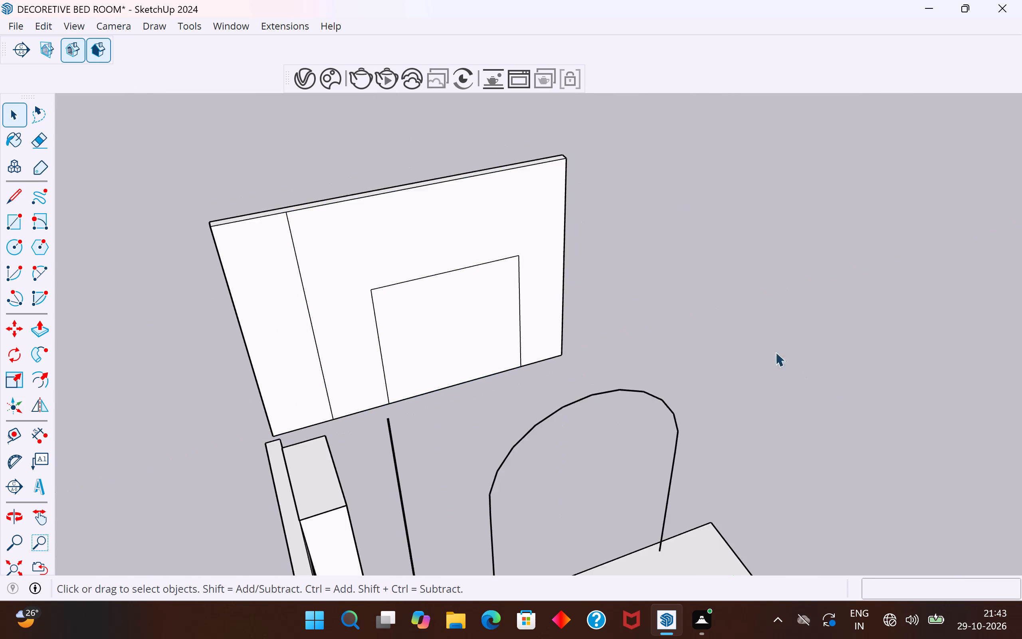
Inside the bed wall group, move the arch side nearer the strip line about 3 15/16" toward the strip.
middle_drag(758, 352, 578, 279)
scroll(584, 330, up, 3)
middle_drag(607, 370, 693, 377)
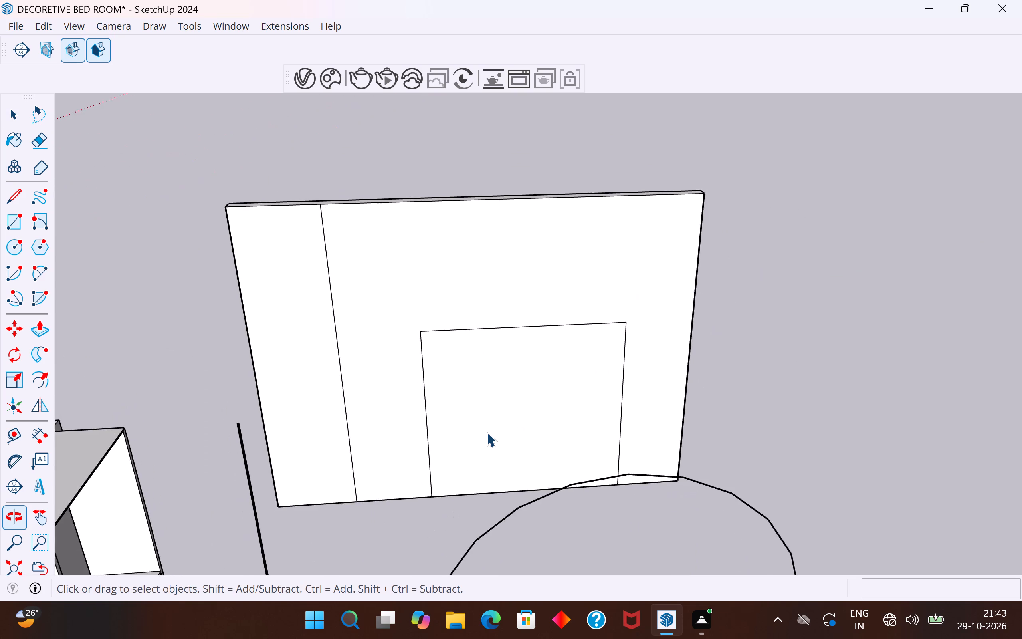
scroll(484, 433, up, 2)
click(412, 440)
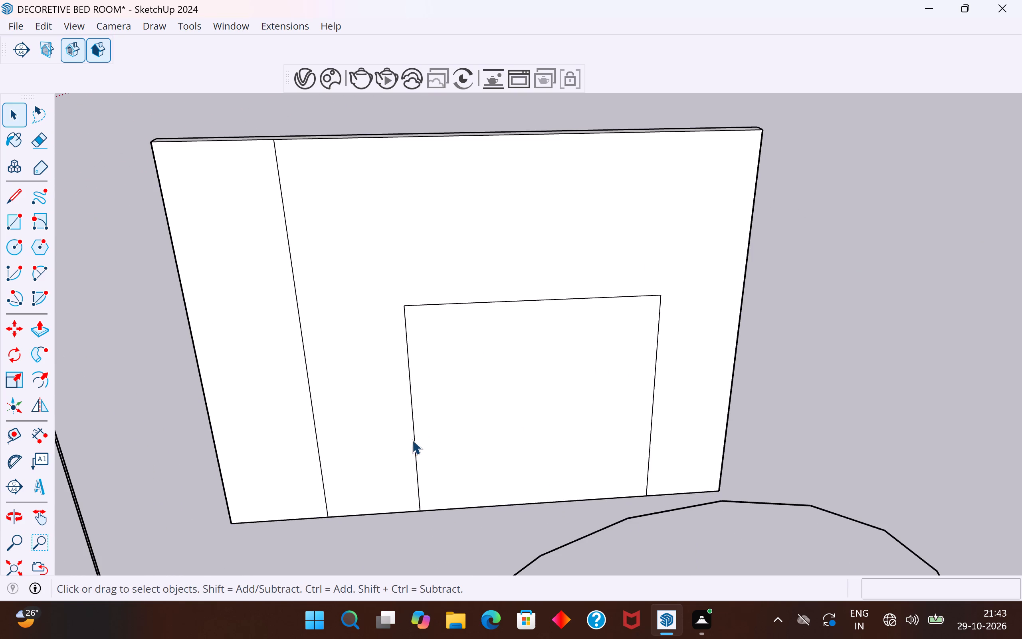
double_click(412, 440)
click(413, 453)
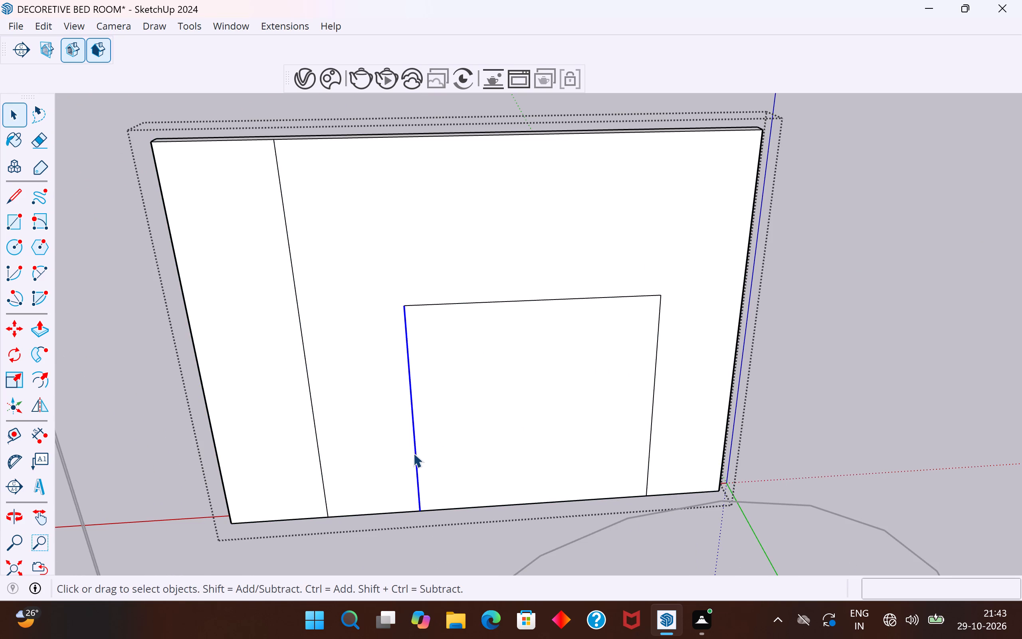
key(m)
click(404, 309)
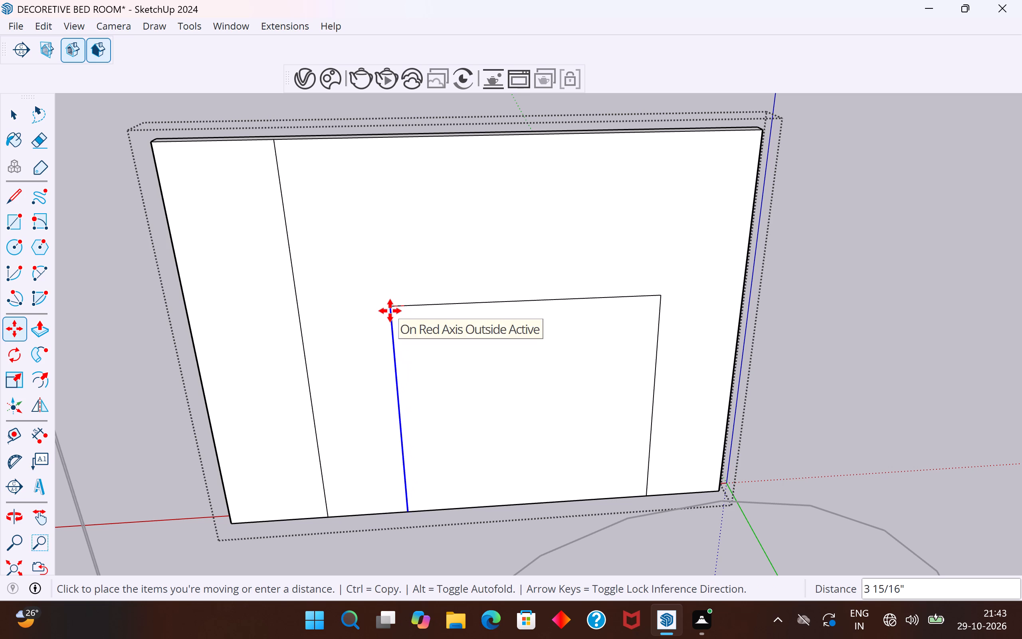
click(390, 311)
click(24, 110)
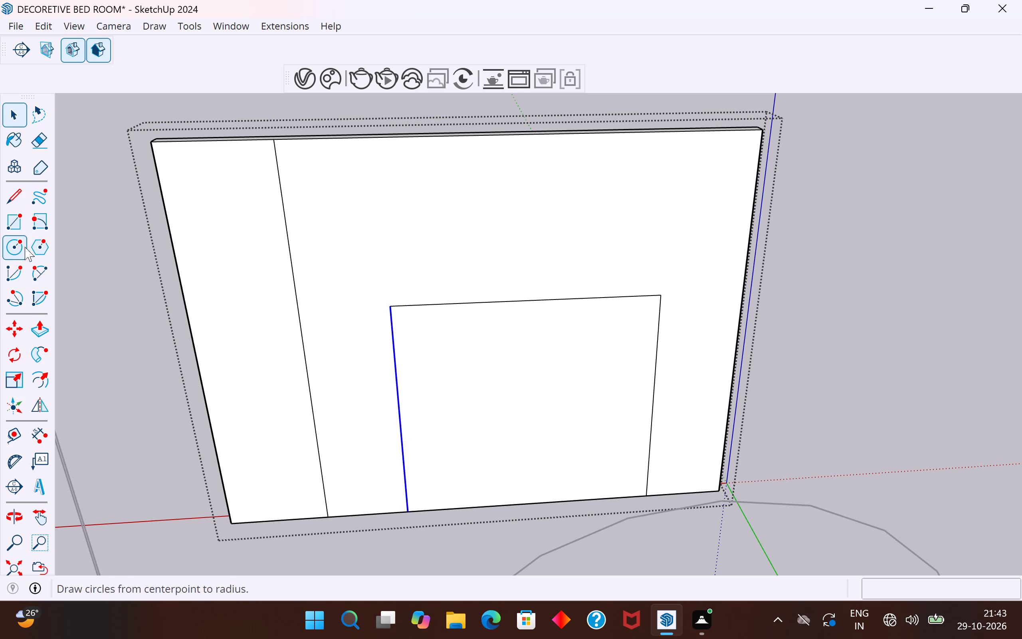
Draw an arc with a bulge of about 3' 3 1/2" between the tops of both arch sides, and close the wall group.
double_click(394, 229)
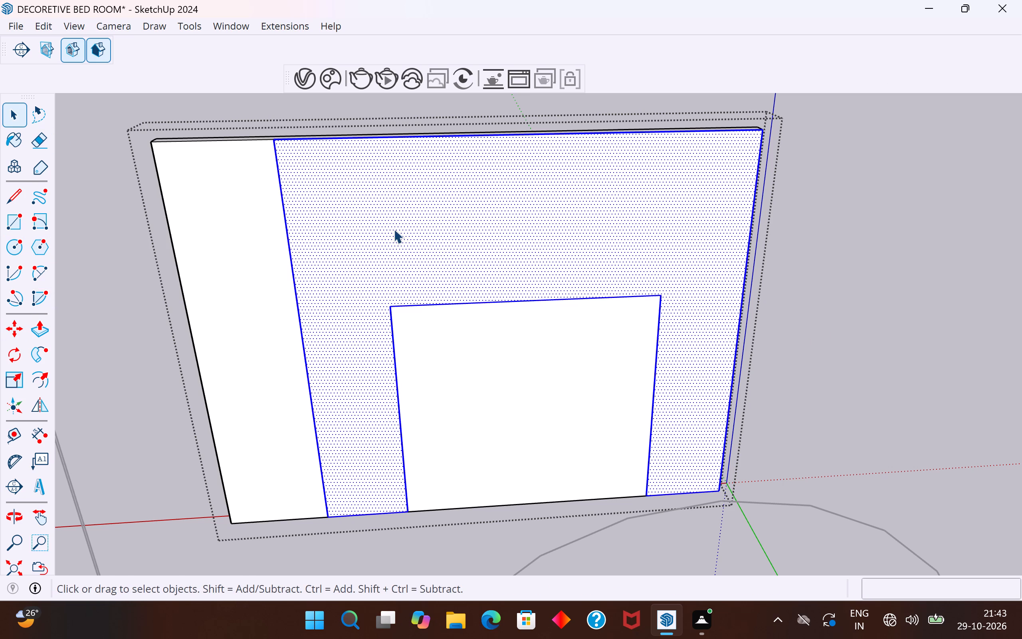
click(38, 272)
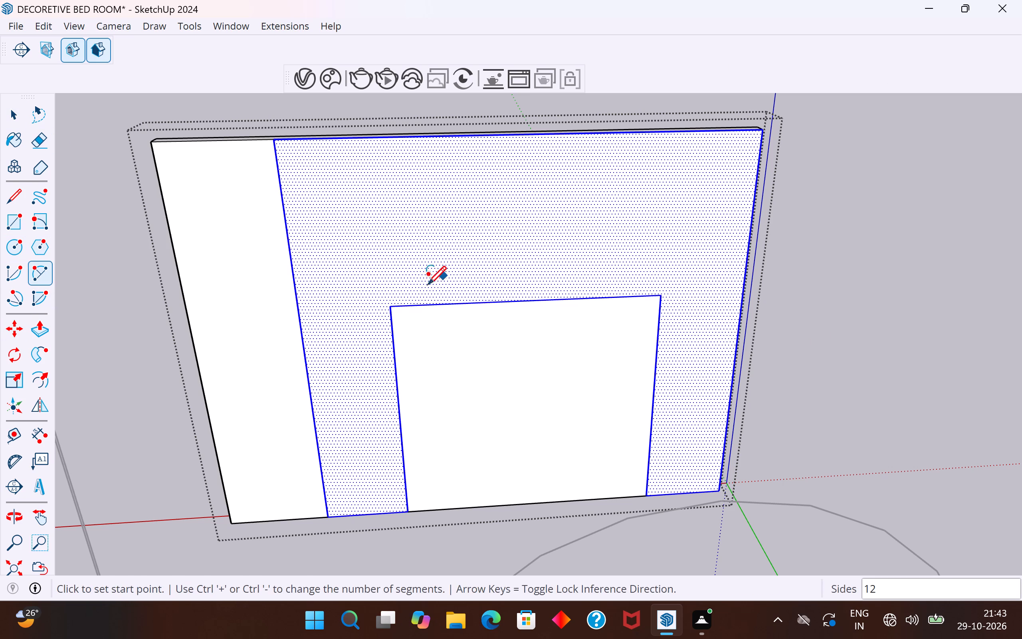
click(392, 307)
click(662, 293)
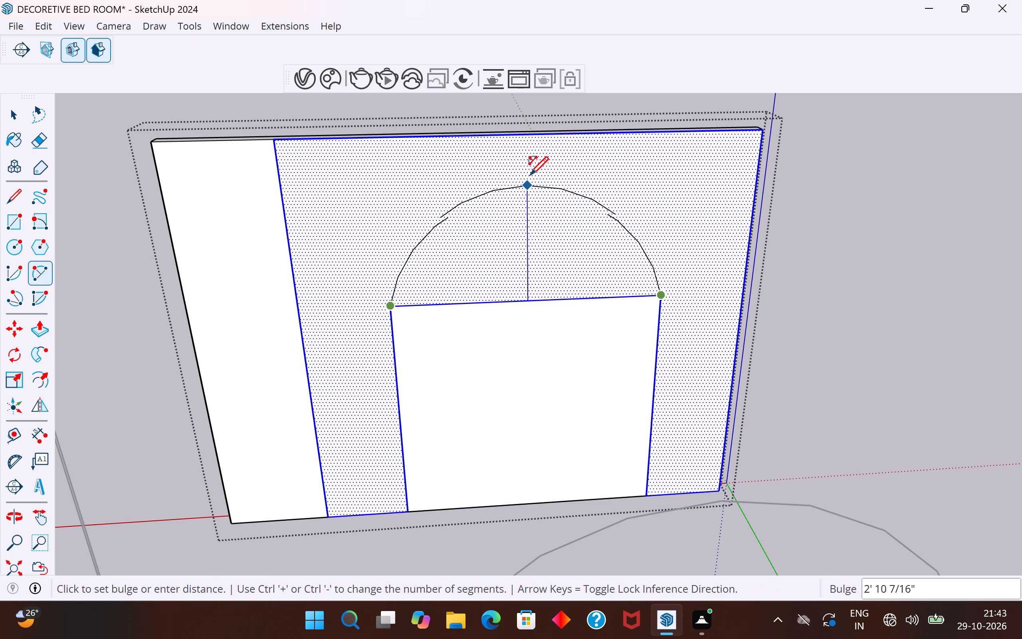
click(530, 164)
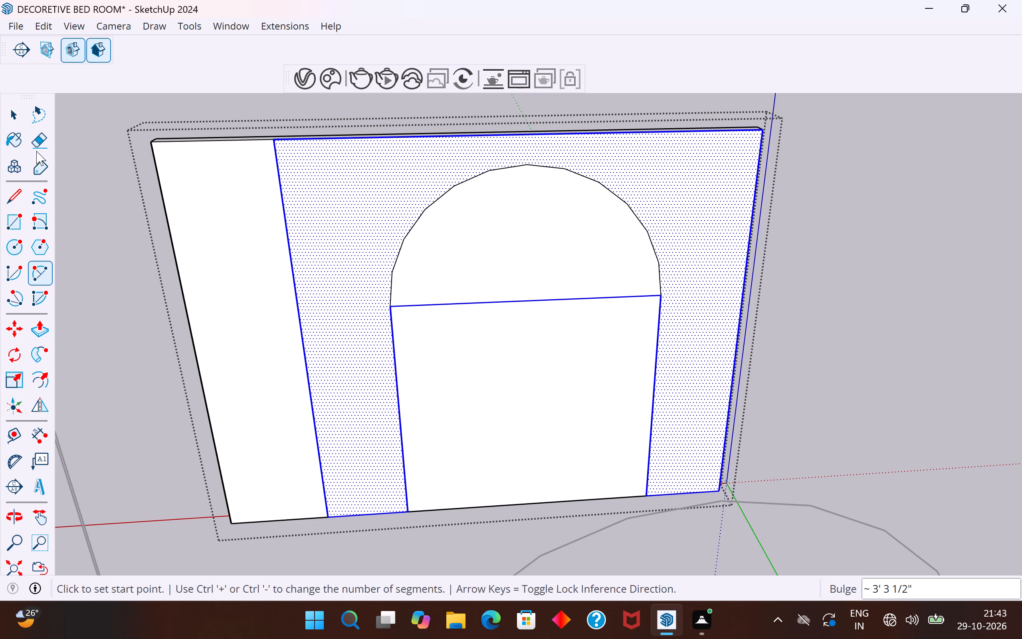
click(6, 111)
click(156, 113)
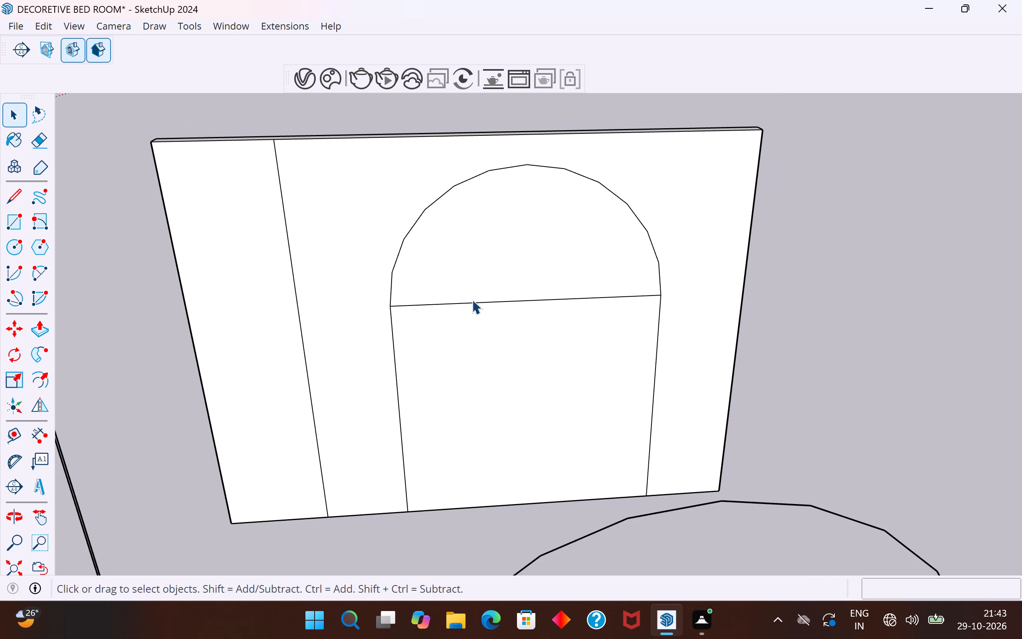
Inside the bed wall group, delete the horizontal line beneath the arc to merge the arch into one face.
click(472, 305)
click(489, 303)
double_click(493, 302)
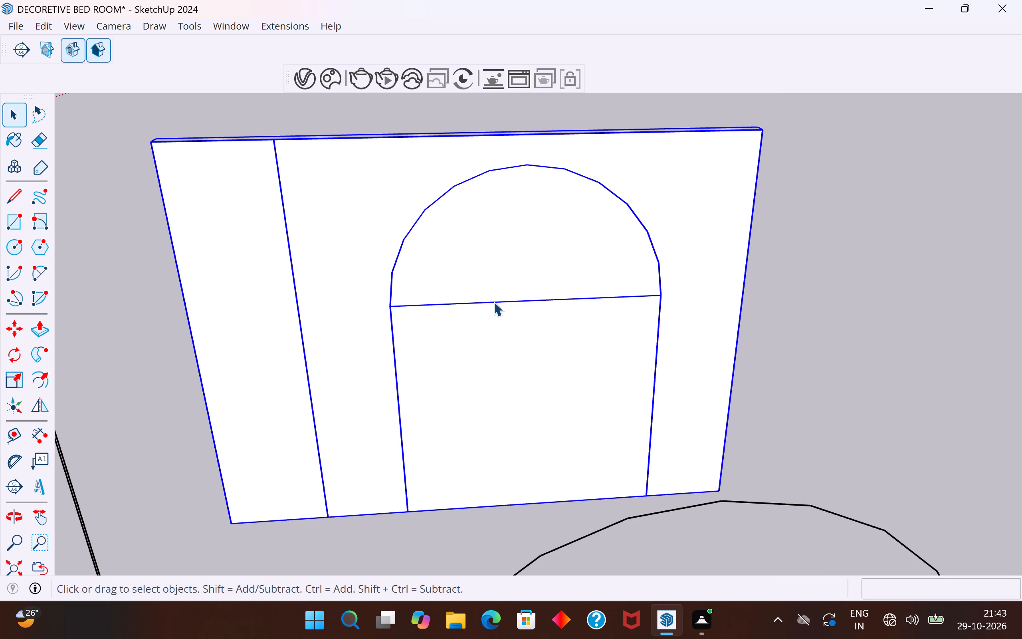
click(499, 302)
key(Delete)
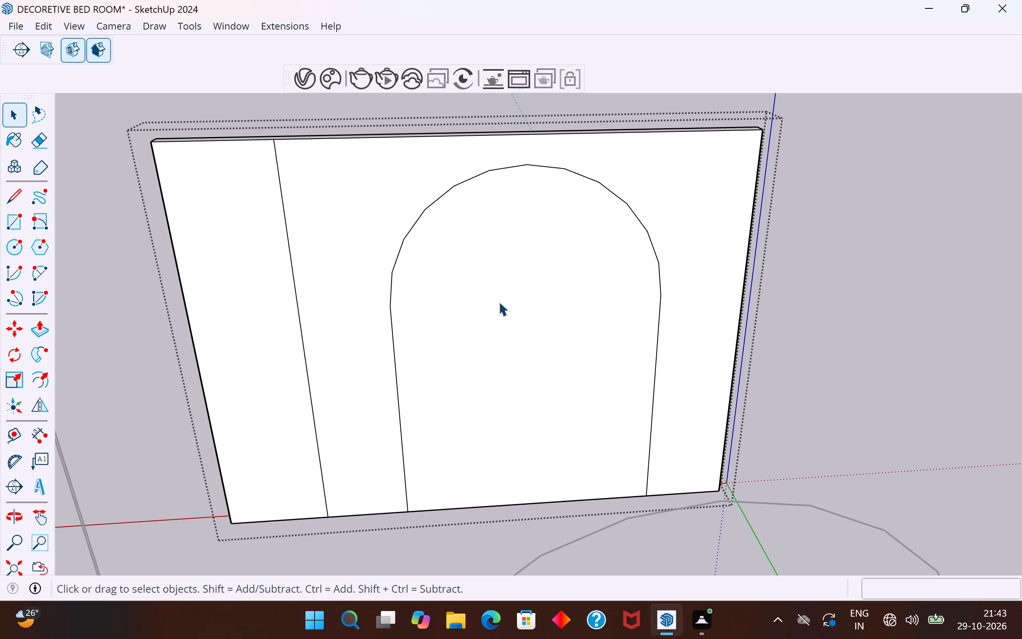
Recess the arch face about 3 7/16" into the bed wall with Push/Pull and close the wall group.
scroll(499, 302, down, 6)
middle_drag(528, 353, 332, 397)
click(731, 306)
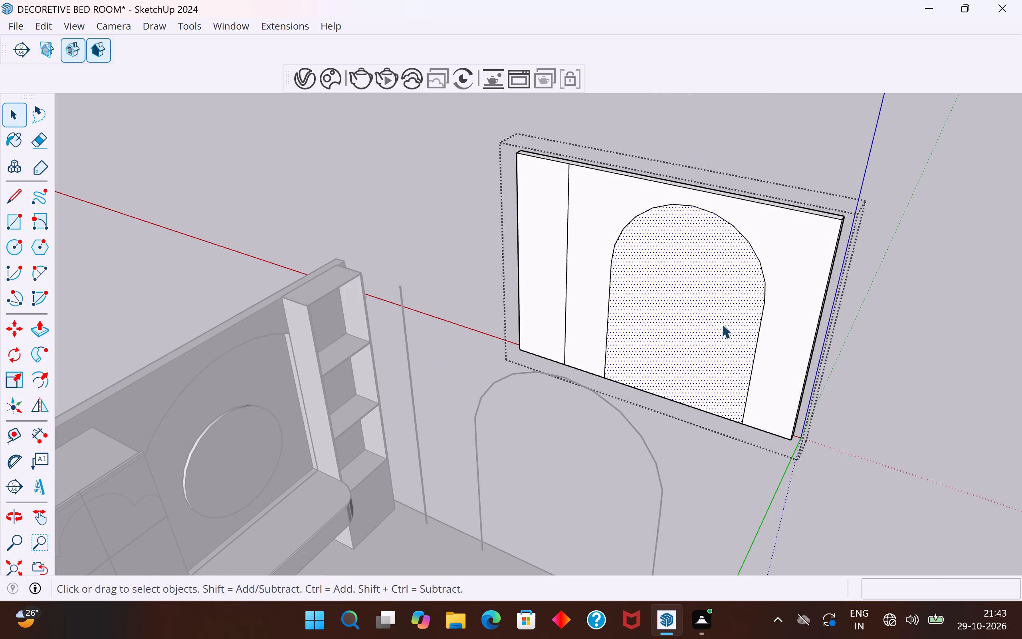
middle_drag(667, 457, 462, 442)
scroll(684, 308, down, 2)
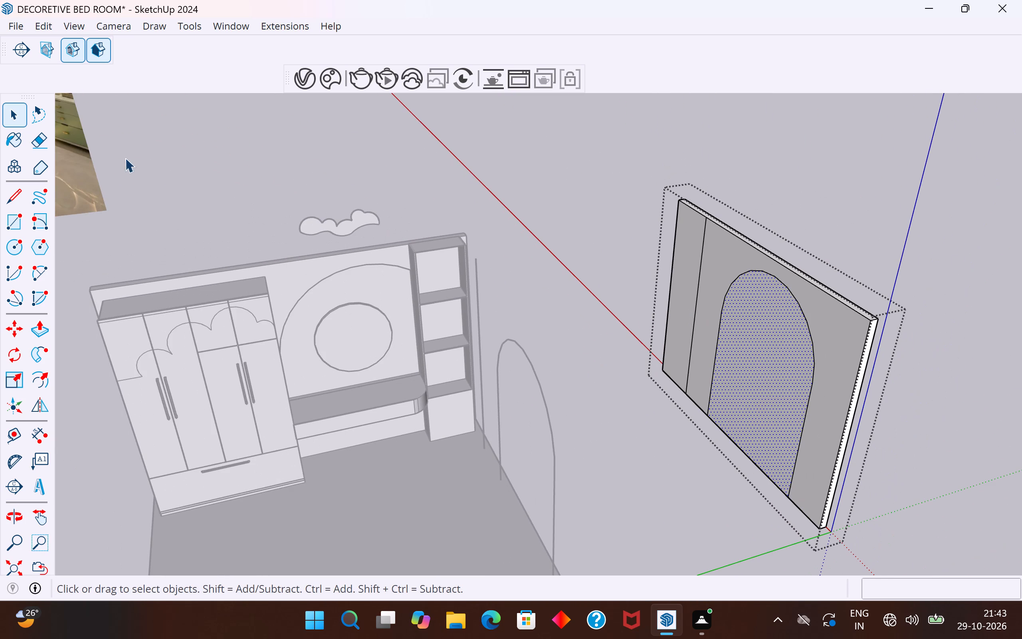
scroll(499, 271, down, 5)
scroll(830, 358, up, 3)
scroll(642, 357, up, 3)
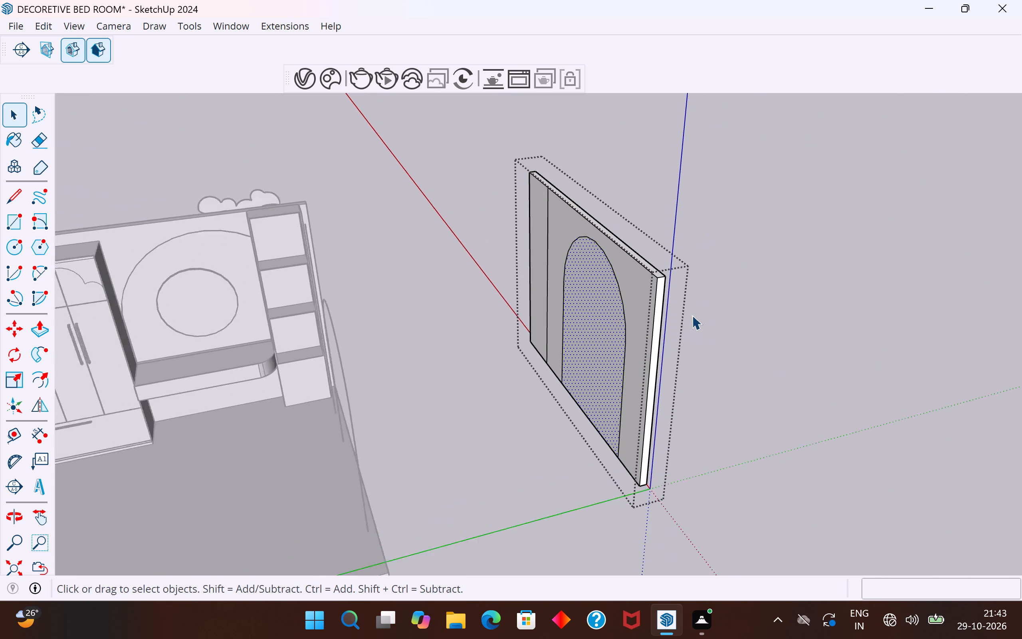
scroll(692, 315, up, 6)
click(32, 331)
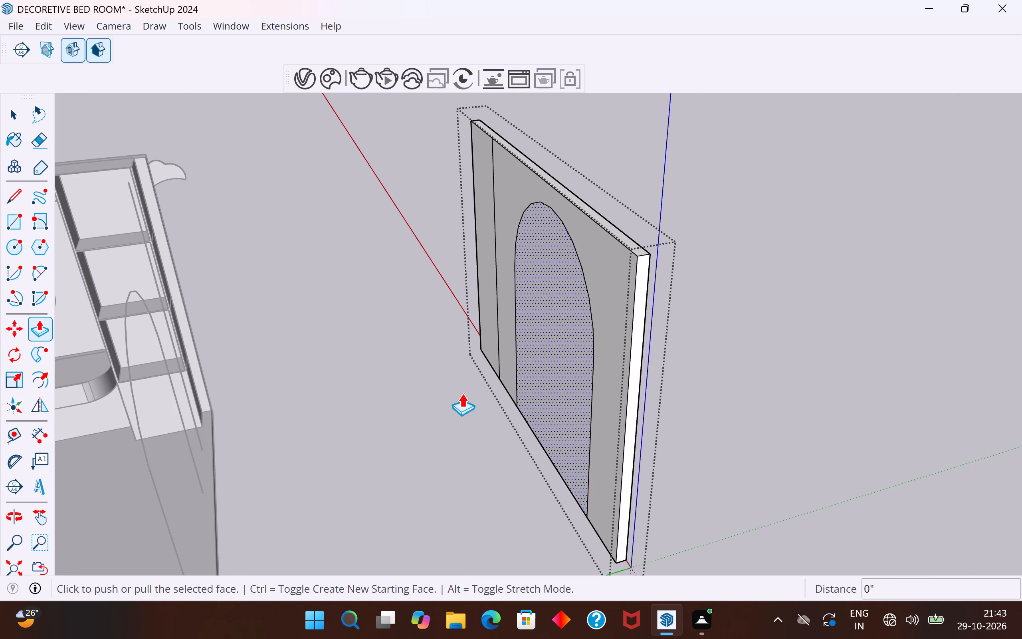
scroll(537, 368, up, 2)
scroll(518, 403, up, 3)
click(510, 421)
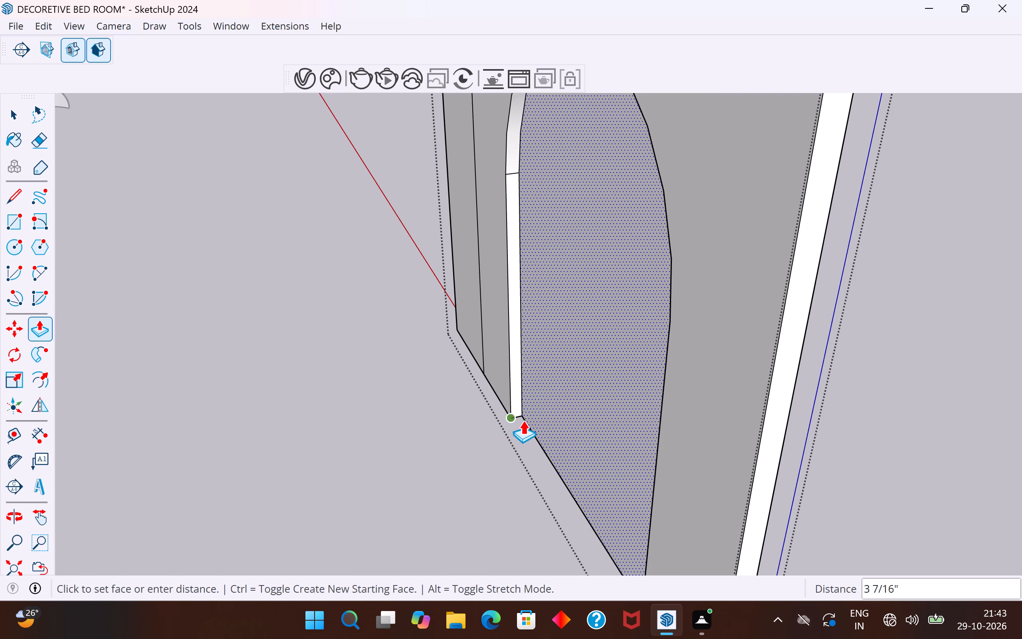
click(523, 420)
click(10, 124)
click(179, 318)
Delete the loose arch outline and the loose vertical strip lines standing beside the shelf unit, outside the bed wall group.
scroll(457, 506, up, 1)
middle_drag(516, 536, 626, 514)
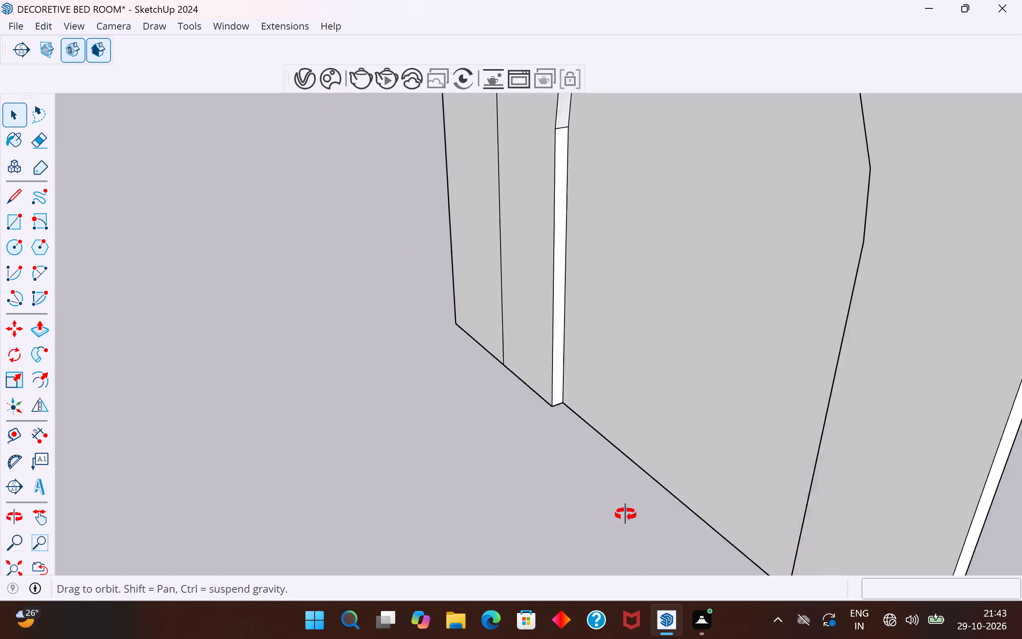
middle_drag(626, 514, 631, 514)
scroll(509, 536, down, 9)
middle_drag(392, 387, 380, 339)
click(377, 403)
key(Delete)
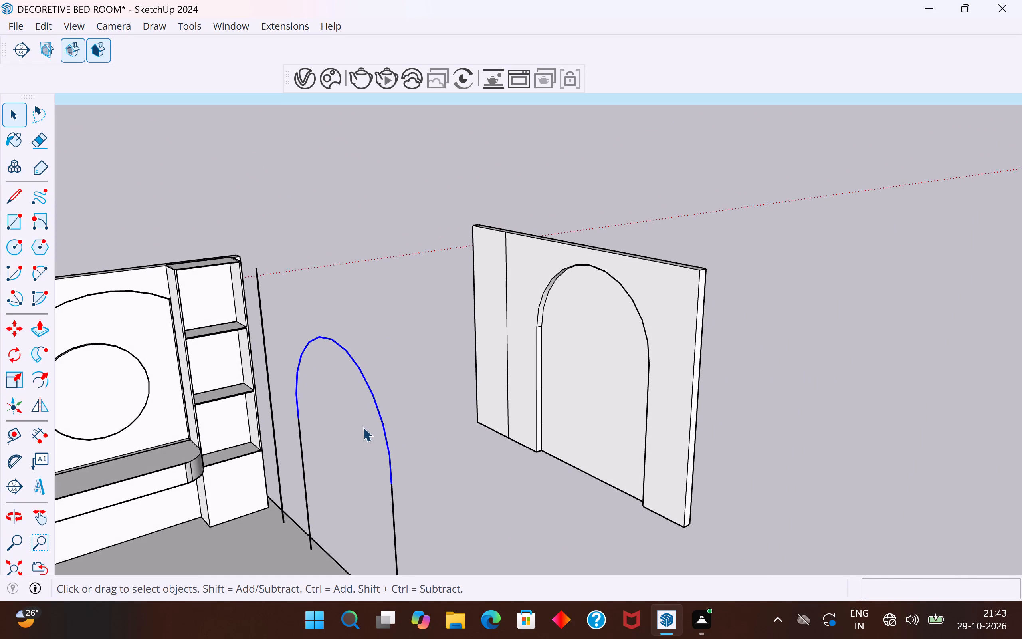
drag(406, 468, 392, 511)
key(Delete)
click(299, 428)
key(Delete)
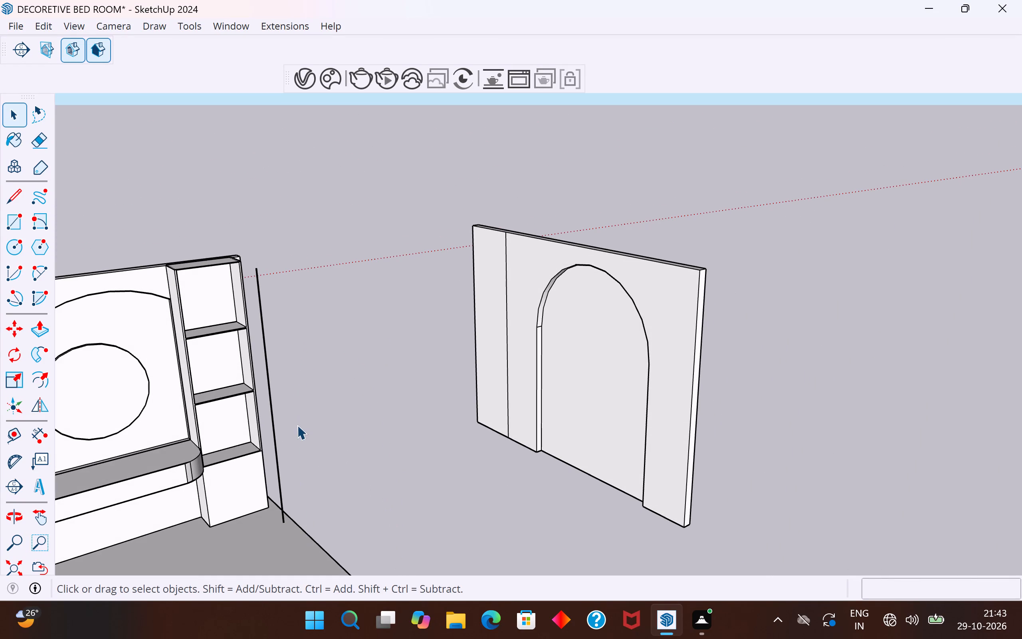
click(272, 405)
key(Delete)
scroll(403, 369, down, 4)
scroll(332, 448, up, 5)
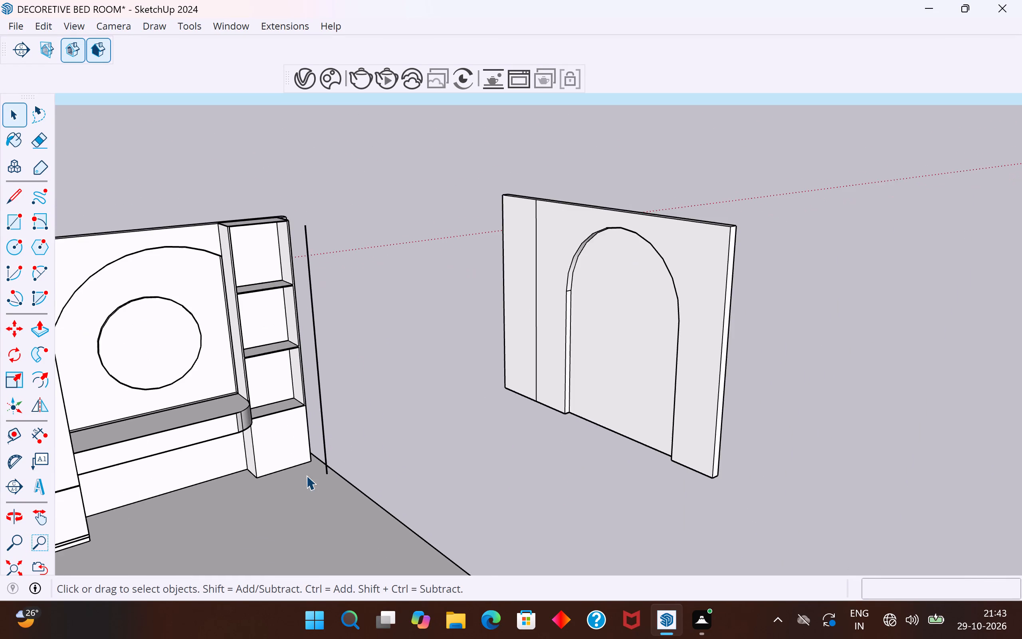
scroll(306, 475, up, 7)
click(336, 469)
key(Delete)
Open the bed wall group and select the wall face surrounding the arch.
scroll(348, 462, down, 8)
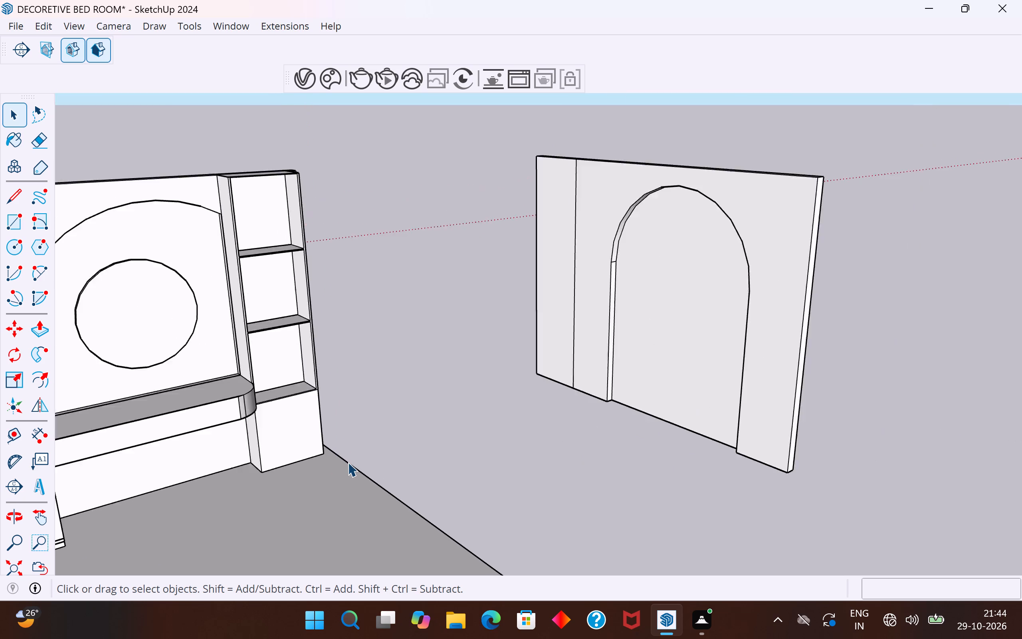
scroll(348, 462, down, 4)
middle_drag(503, 458, 597, 473)
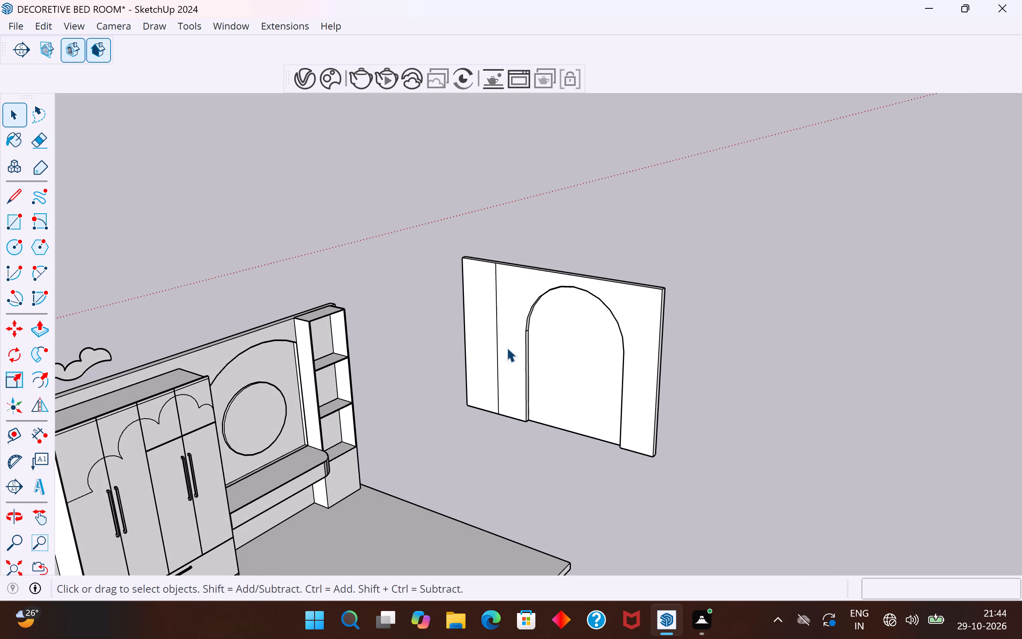
scroll(521, 340, down, 4)
middle_drag(575, 341, 605, 343)
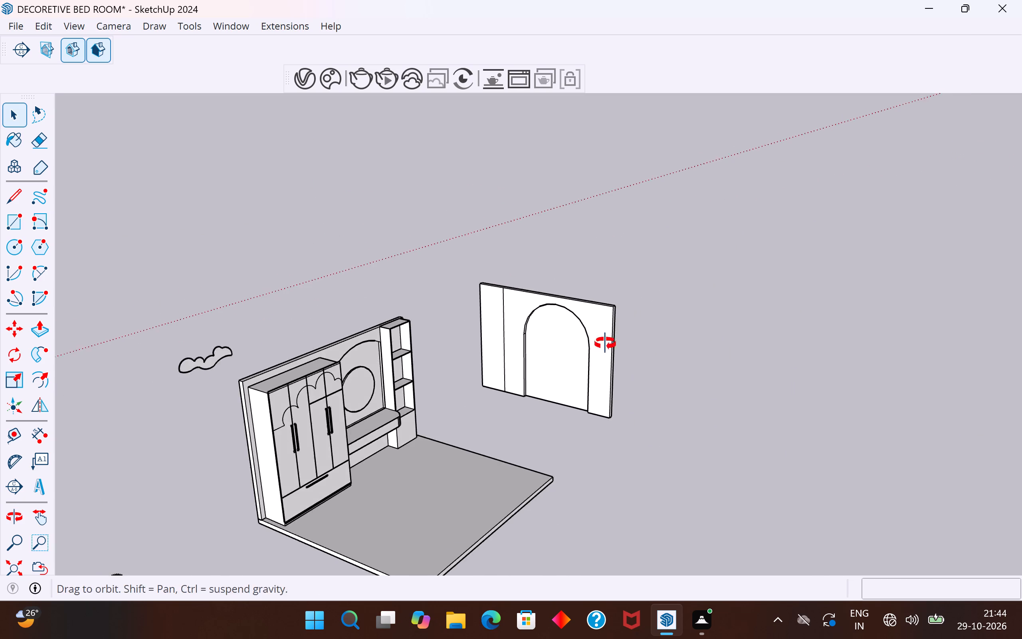
middle_drag(605, 343, 630, 343)
scroll(544, 290, up, 5)
click(598, 319)
double_click(598, 321)
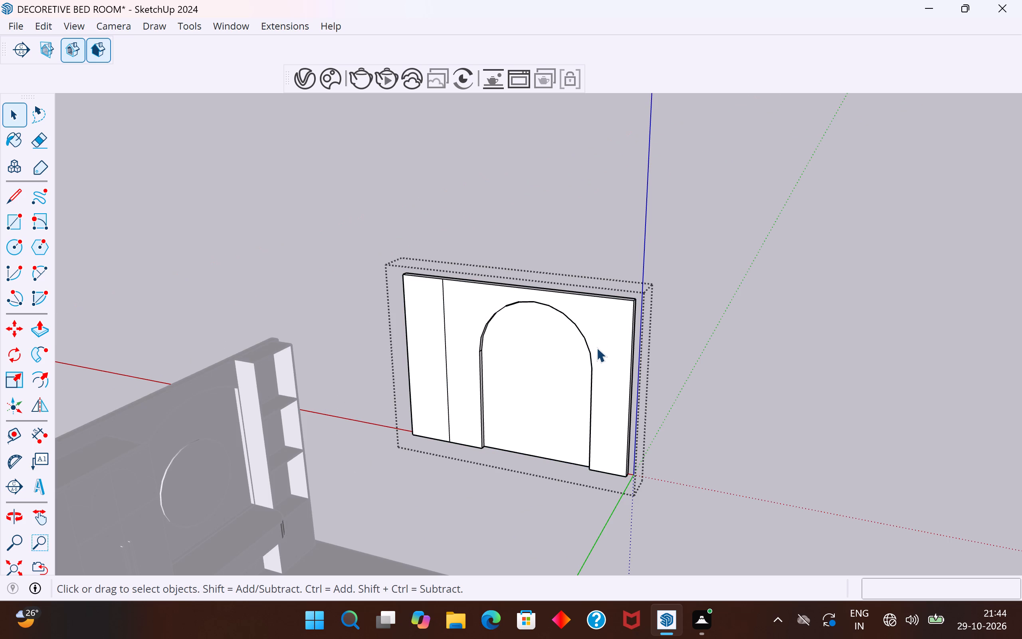
click(608, 332)
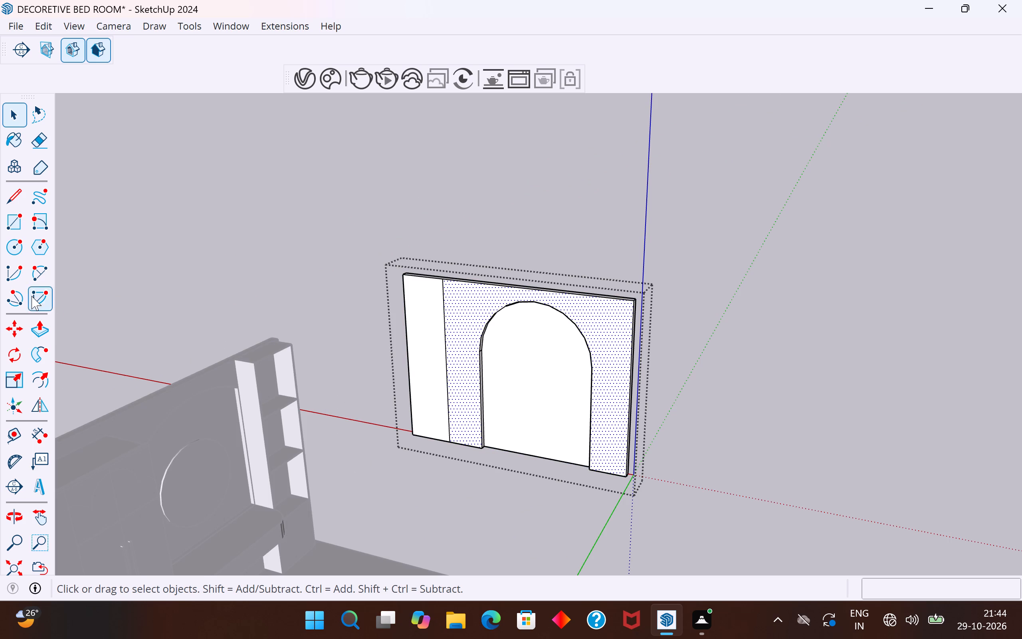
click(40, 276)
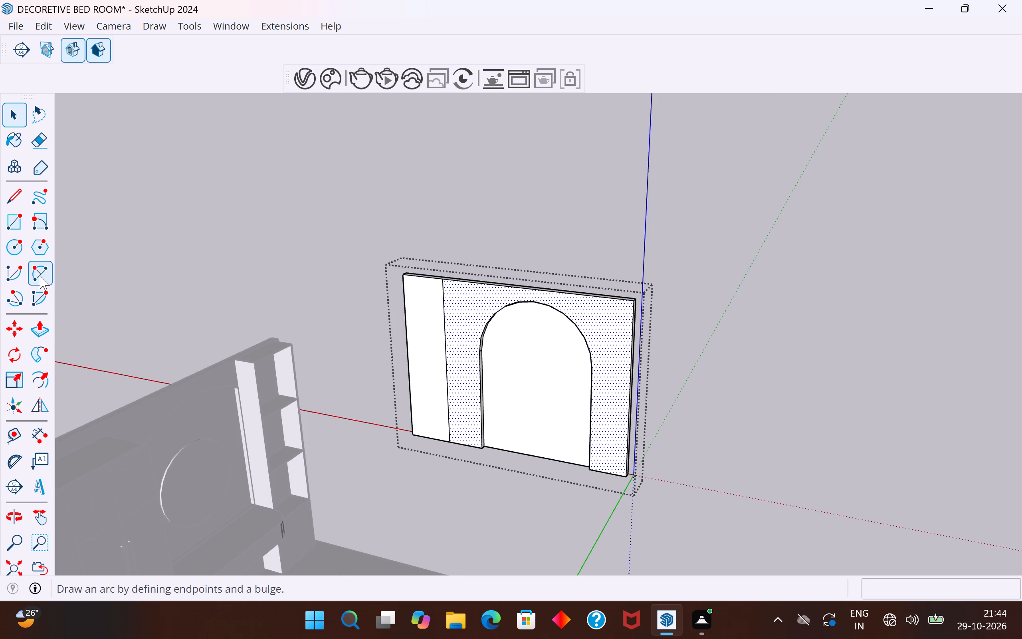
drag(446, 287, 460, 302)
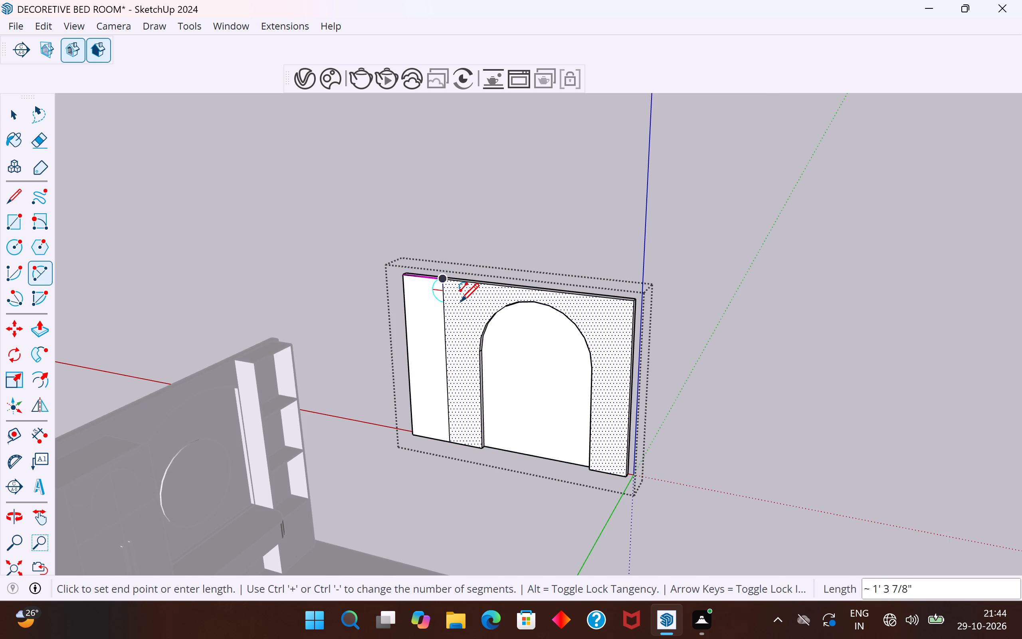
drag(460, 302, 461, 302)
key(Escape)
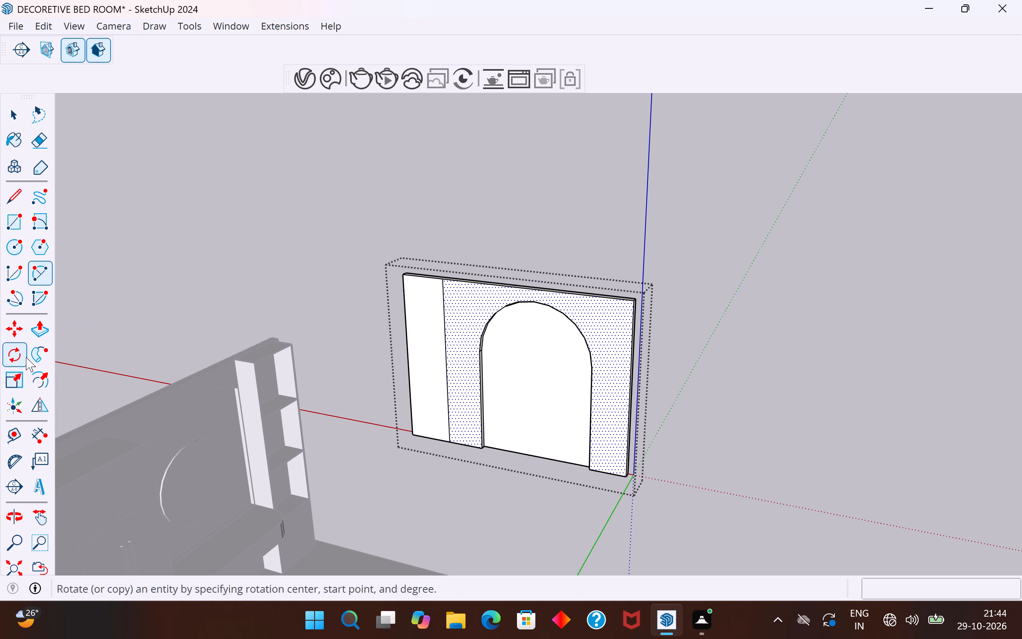
Offset the edges of the face around the arch inward by about 6 13/16".
click(45, 382)
drag(444, 296, 452, 303)
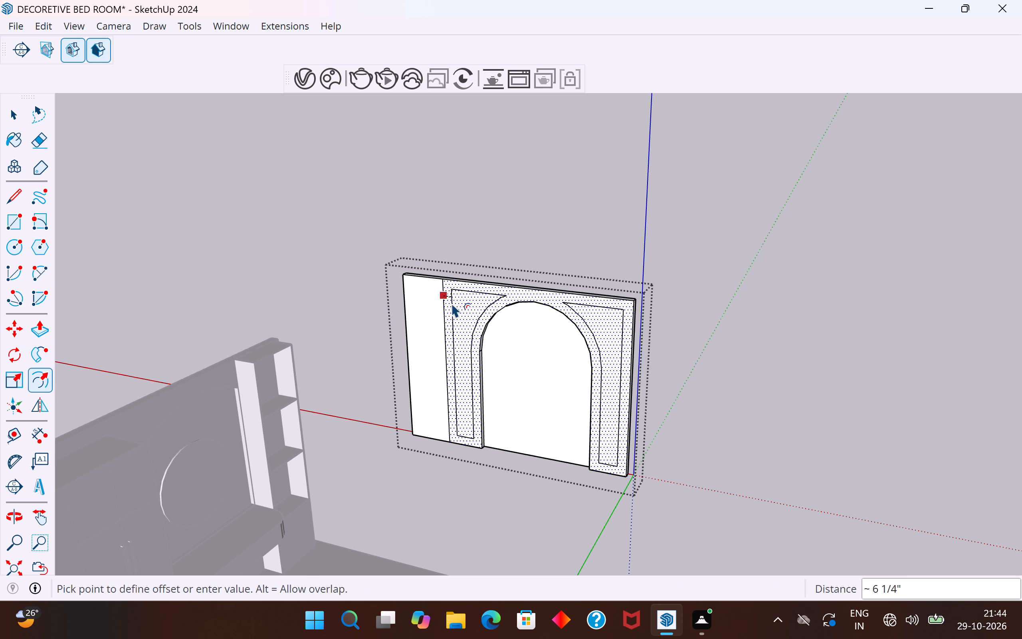
drag(452, 303, 453, 303)
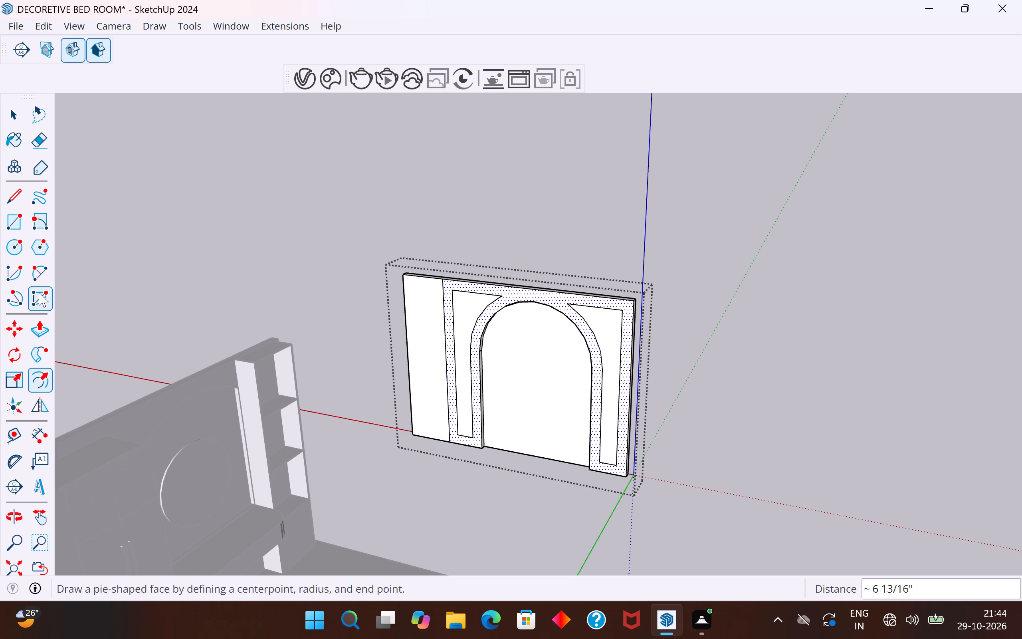
Draw an arc with a bulge of about 9 9/16" from the strip-side panel's outer edge to its pointed tip above the arch.
click(44, 274)
scroll(467, 320, up, 5)
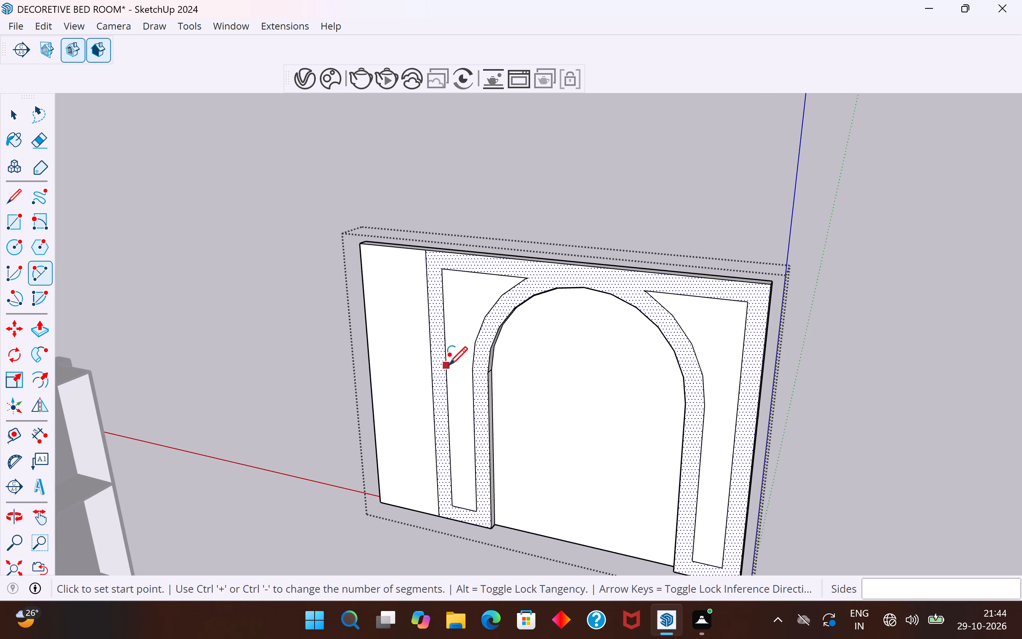
click(446, 358)
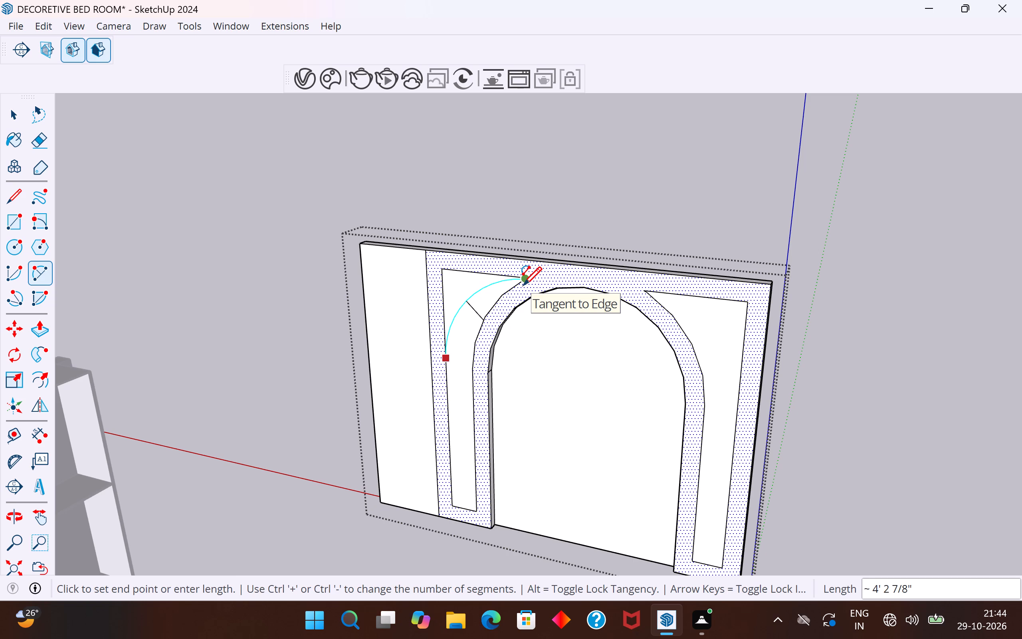
key(Escape)
click(446, 394)
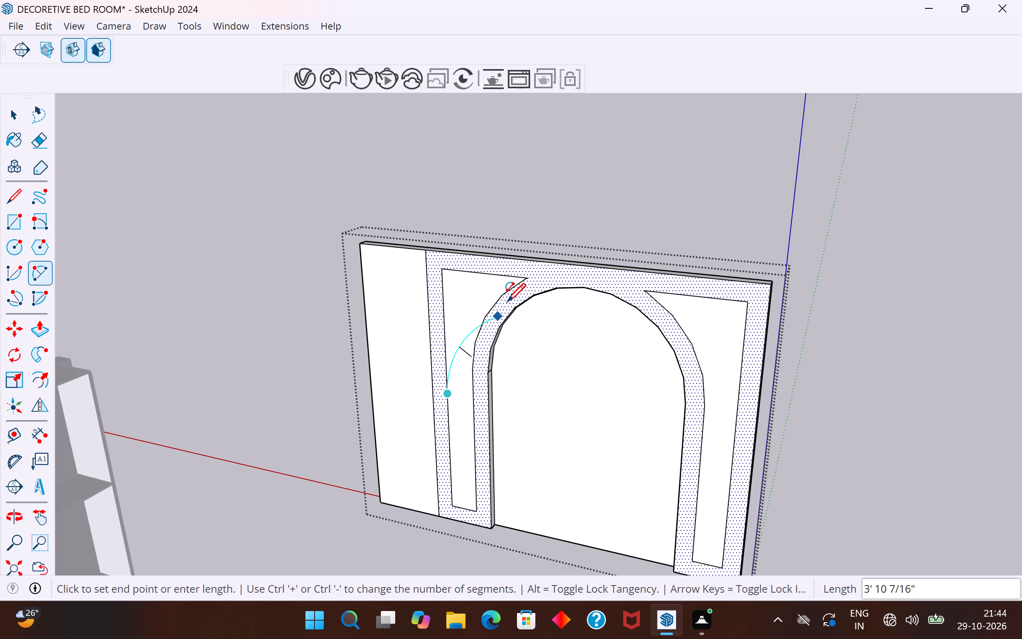
click(521, 283)
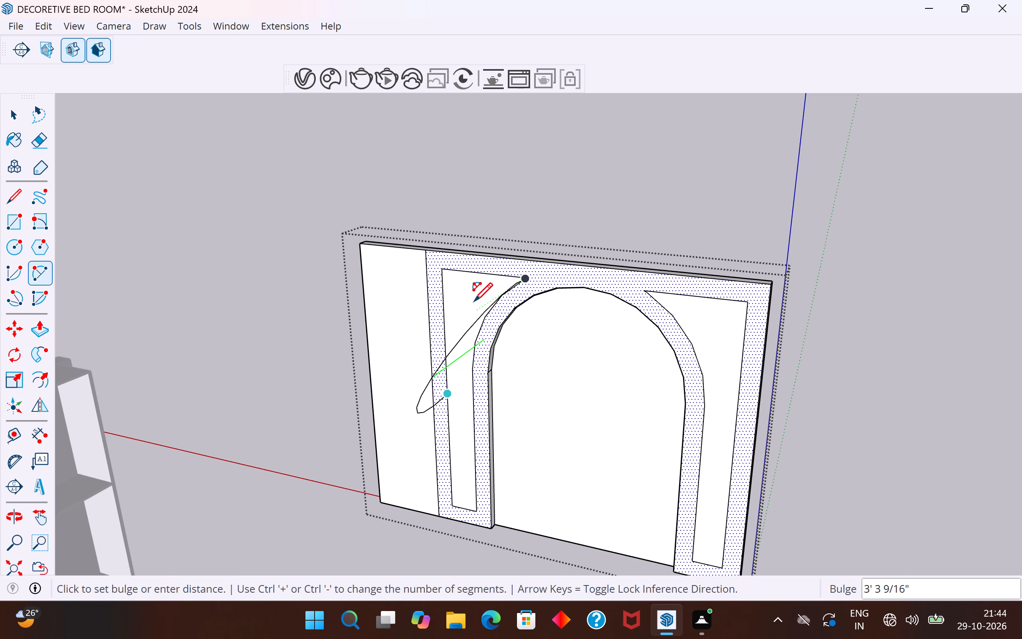
click(476, 302)
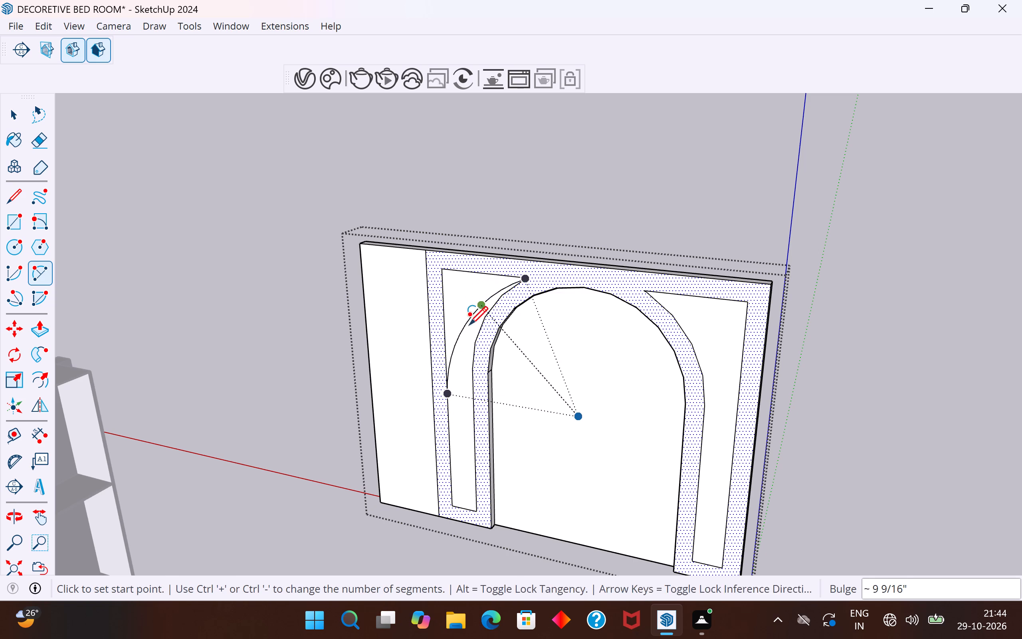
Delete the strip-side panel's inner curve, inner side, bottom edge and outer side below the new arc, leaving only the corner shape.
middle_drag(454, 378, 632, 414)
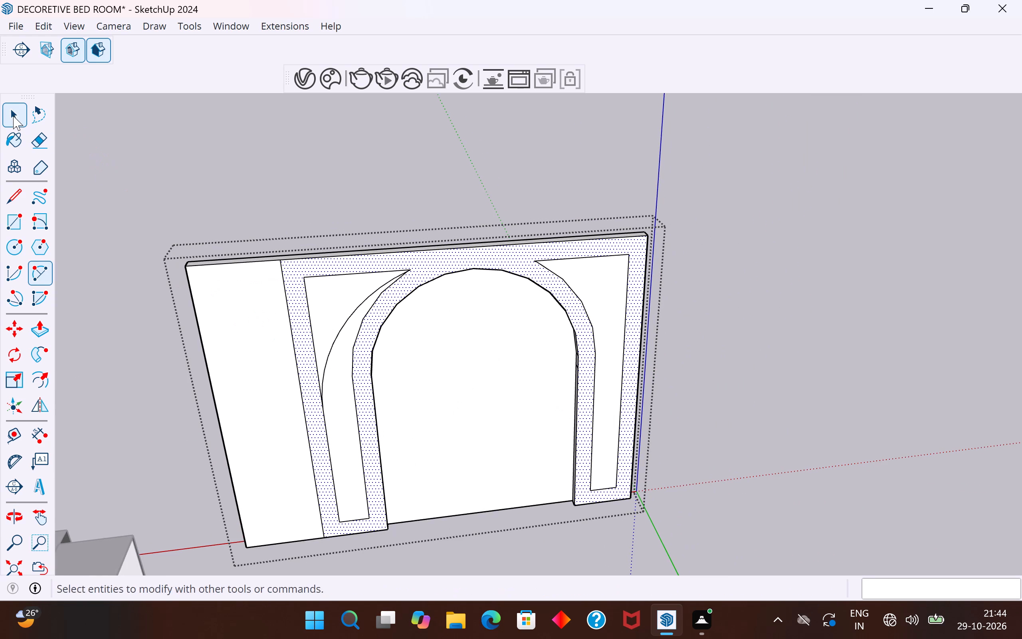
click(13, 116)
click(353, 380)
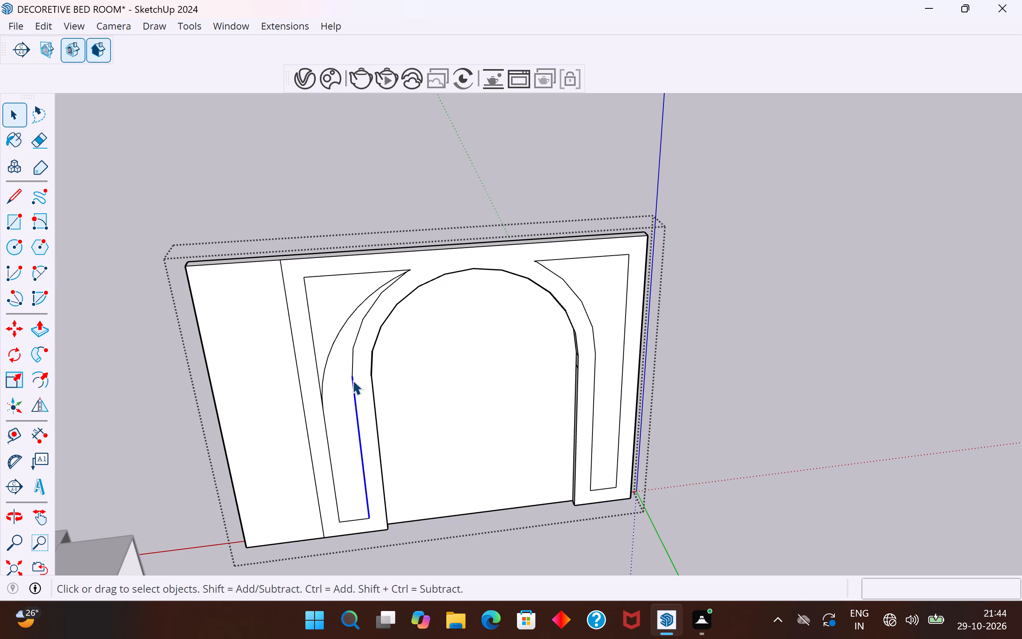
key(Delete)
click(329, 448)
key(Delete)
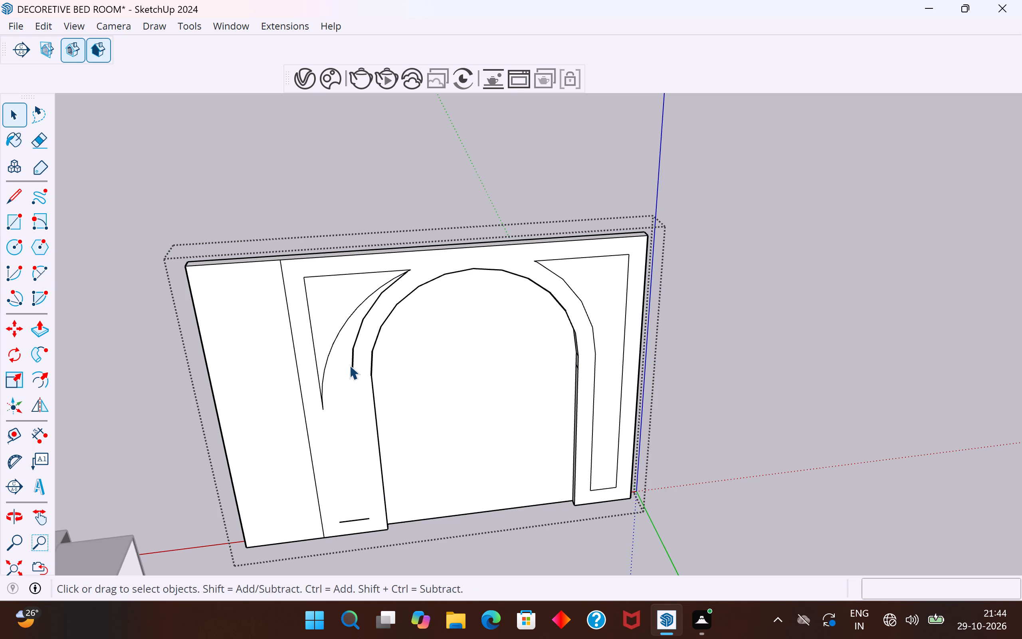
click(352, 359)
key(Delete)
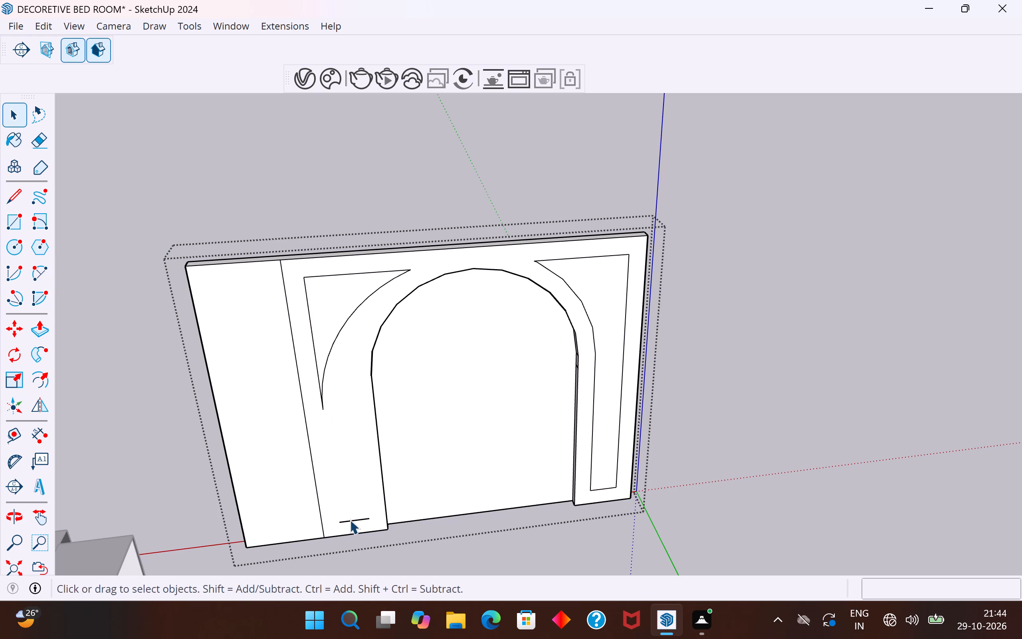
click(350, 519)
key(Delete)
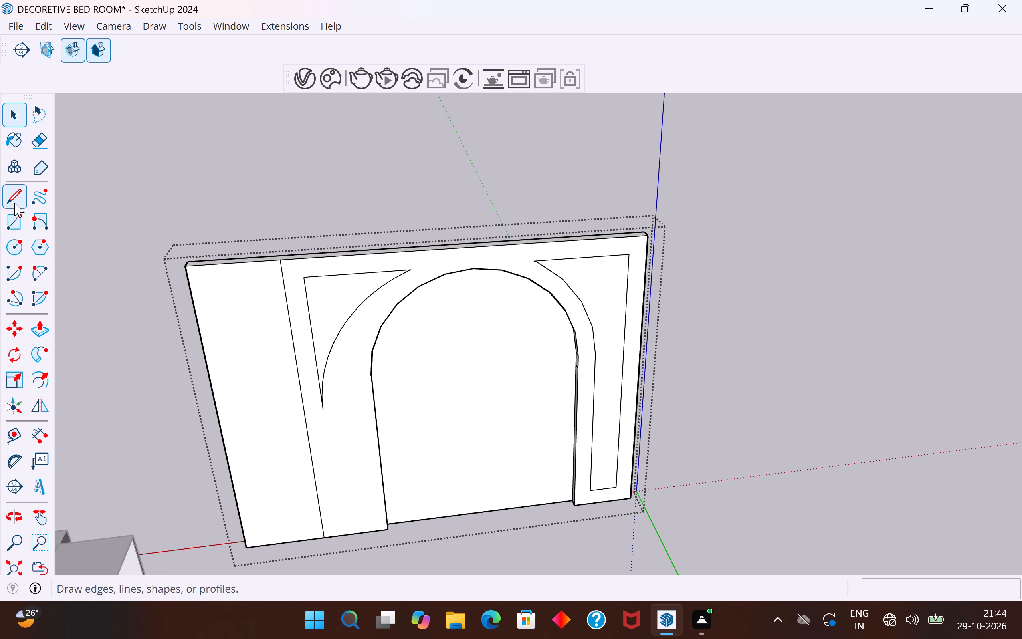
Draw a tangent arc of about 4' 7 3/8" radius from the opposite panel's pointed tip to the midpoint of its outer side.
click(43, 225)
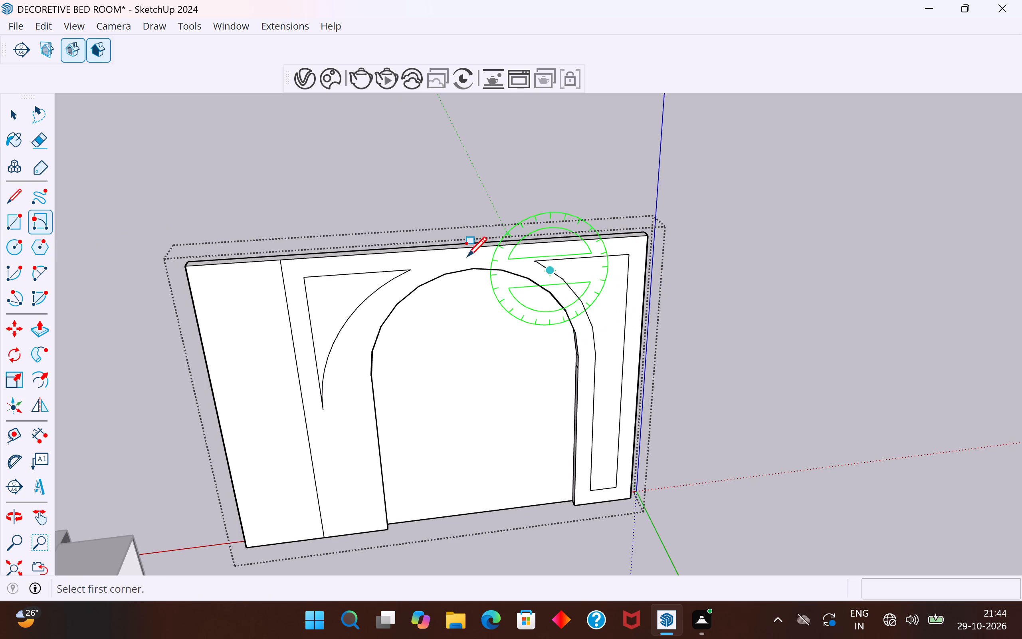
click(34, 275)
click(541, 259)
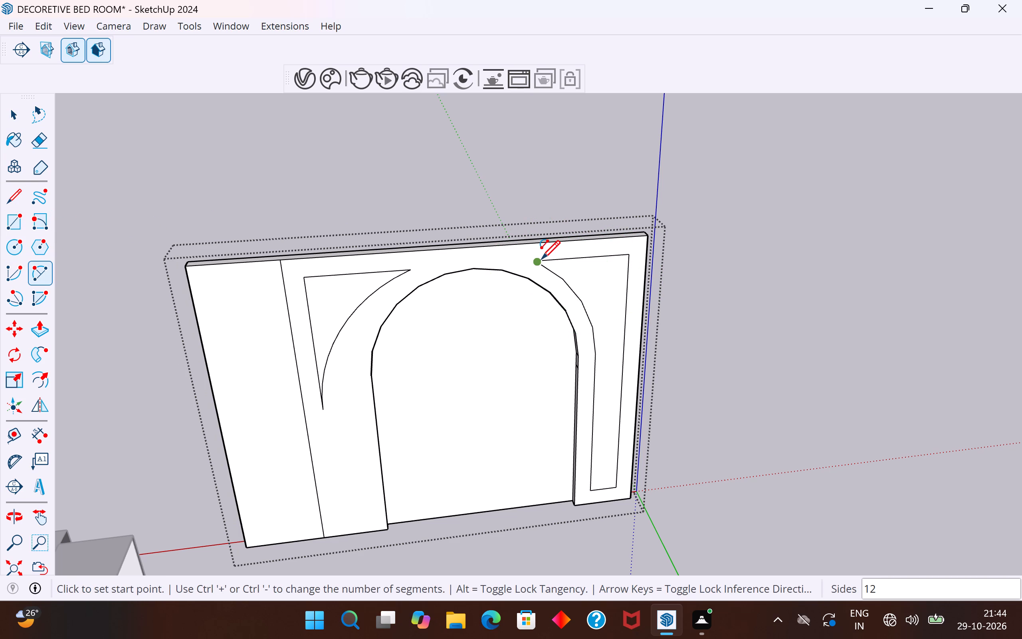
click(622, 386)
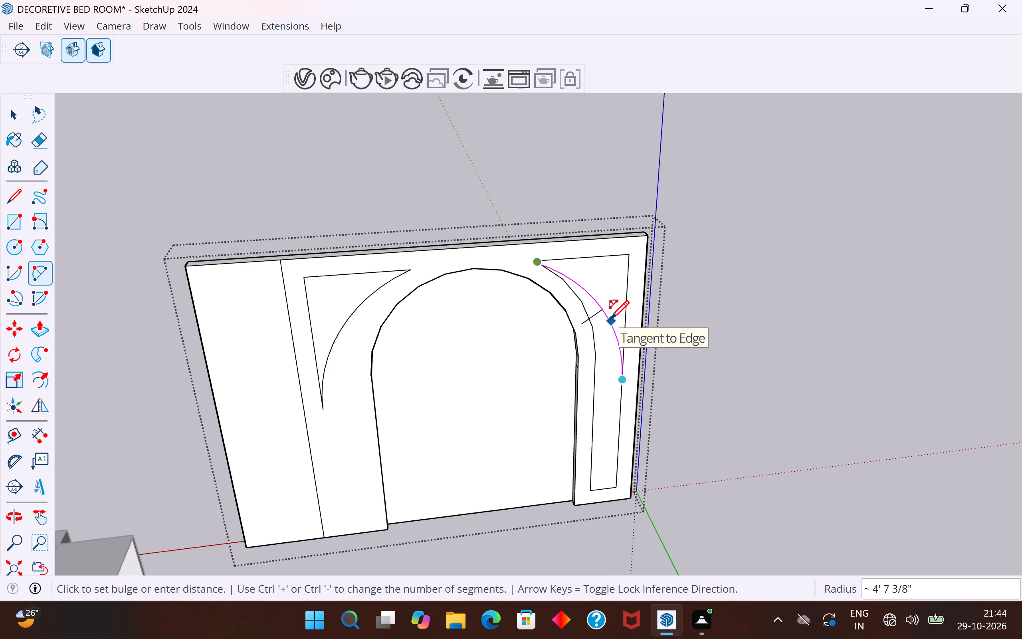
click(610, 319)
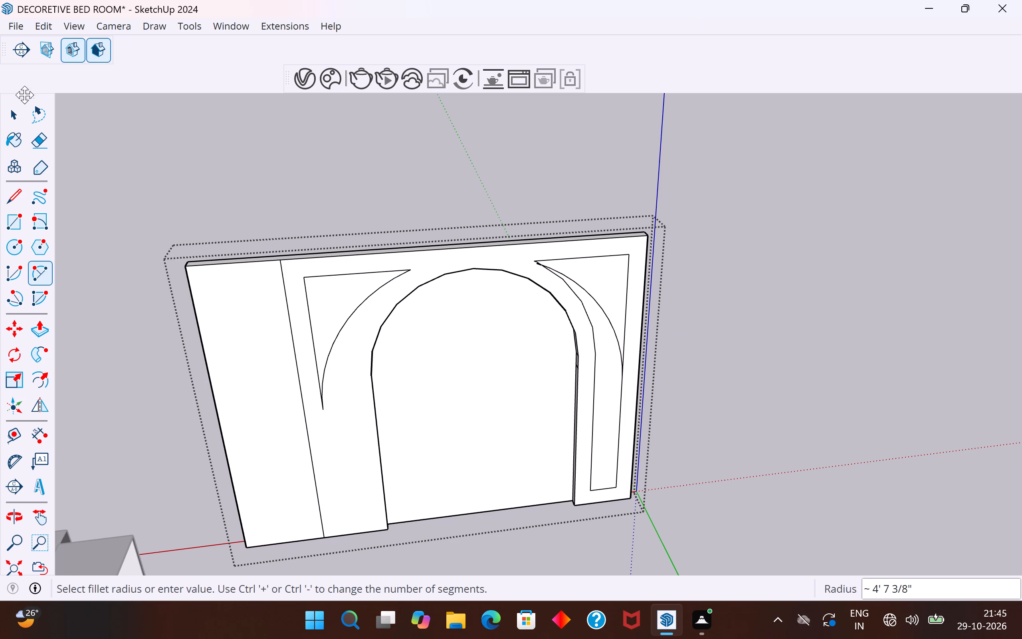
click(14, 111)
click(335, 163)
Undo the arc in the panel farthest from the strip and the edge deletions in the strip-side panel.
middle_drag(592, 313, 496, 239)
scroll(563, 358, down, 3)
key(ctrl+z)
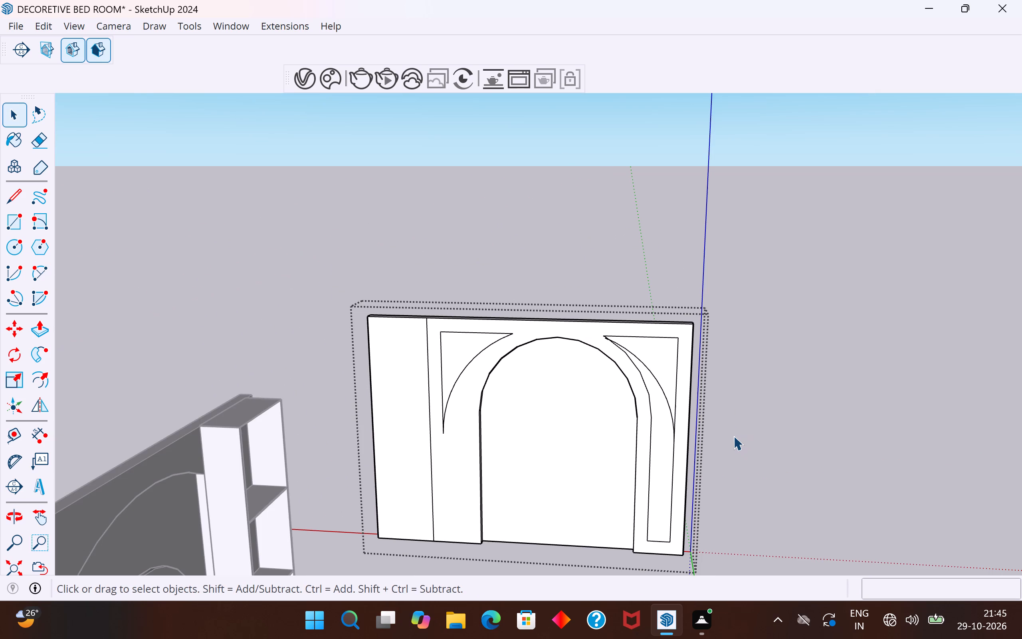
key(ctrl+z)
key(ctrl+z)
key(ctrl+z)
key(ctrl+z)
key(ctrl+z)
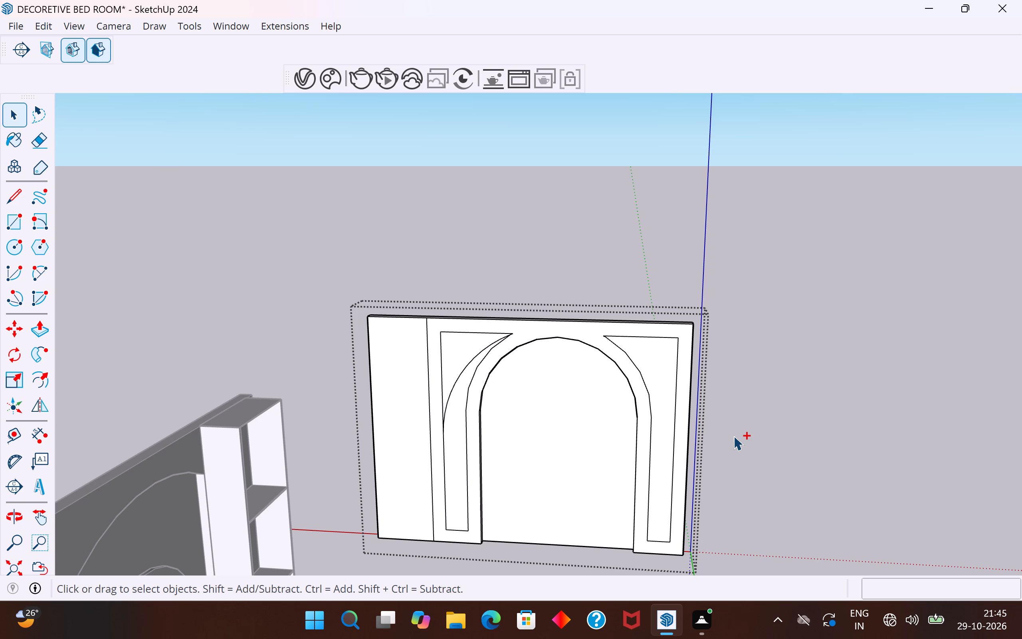
Draw a level guide line about 9' 8 1/8" long from the strip-side arc's lower end to the opposite panel's outer side.
click(12, 208)
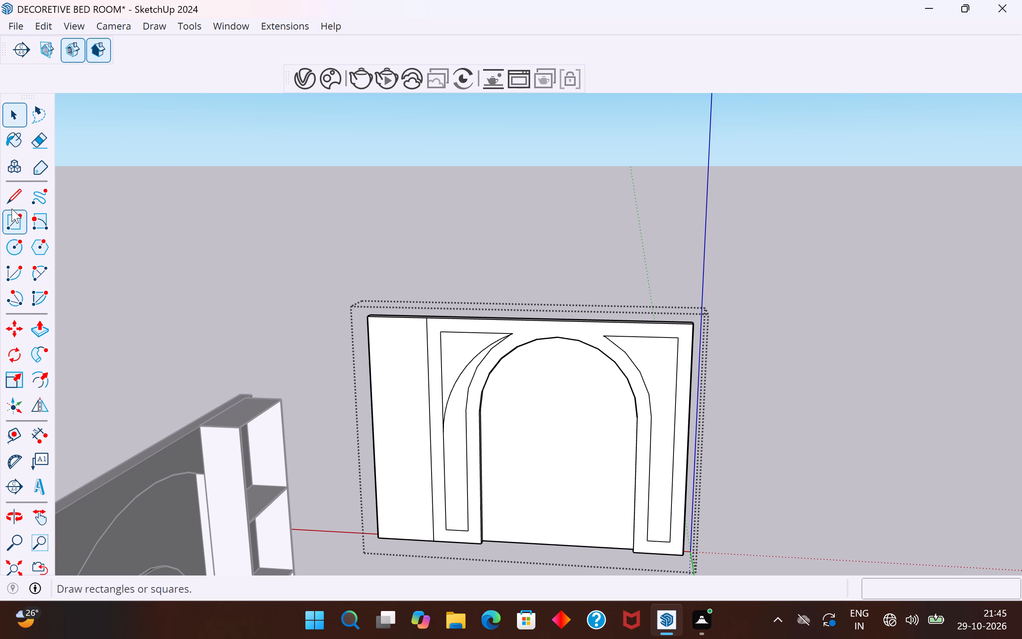
click(17, 194)
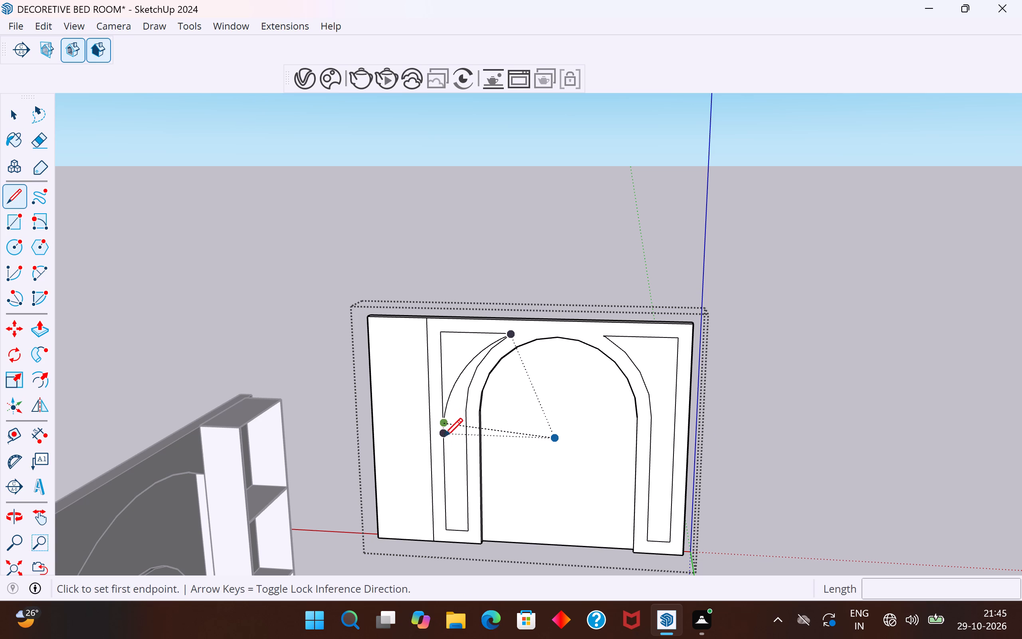
click(440, 436)
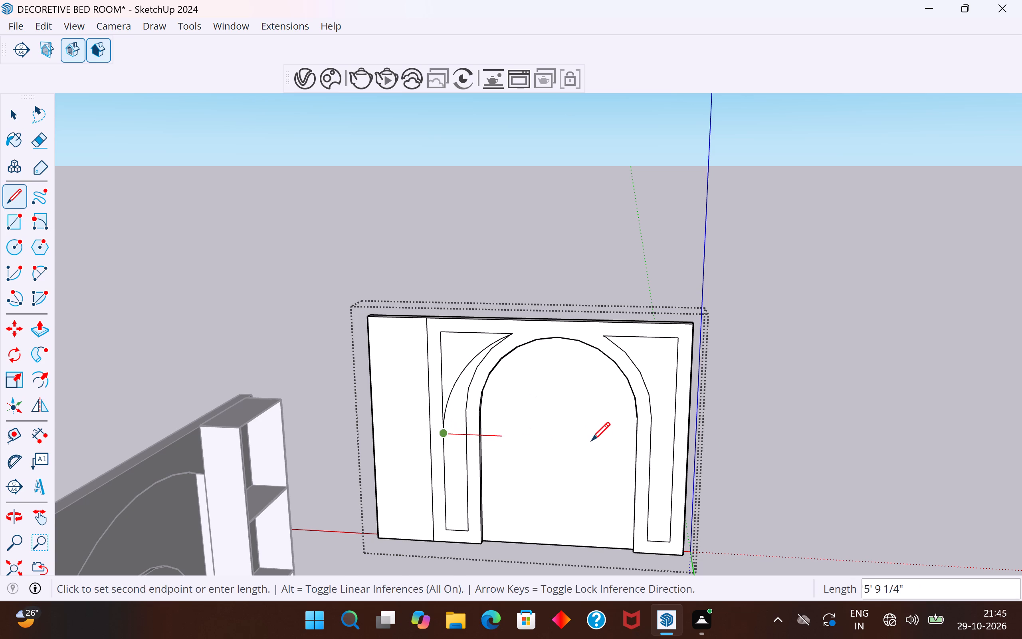
click(674, 442)
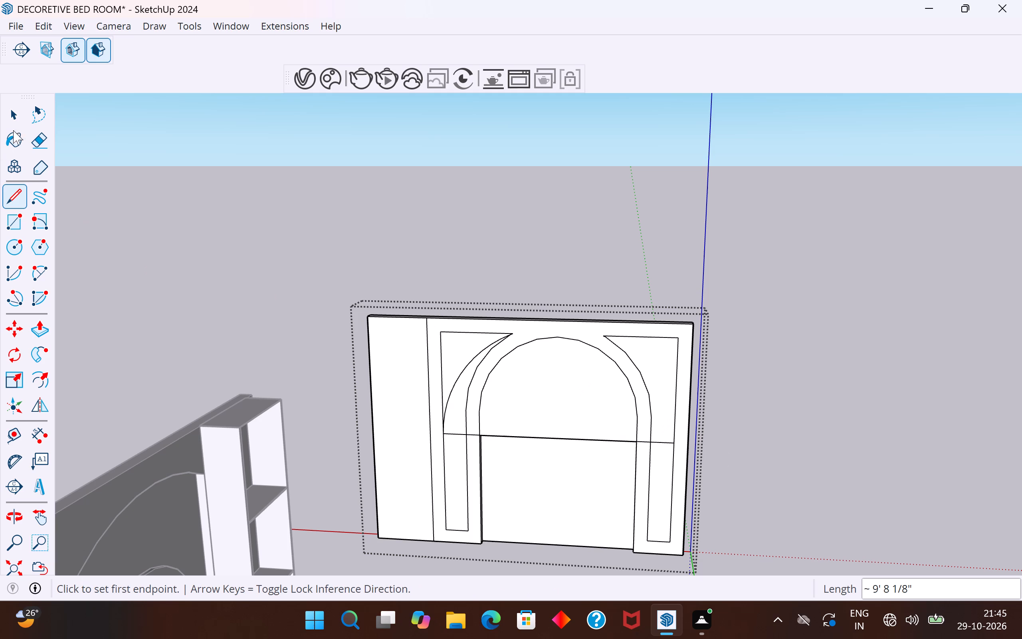
click(16, 115)
Draw a two-point arc from the opposite panel's pointed tip to the guide line's end, bulging toward the panel's outer corner.
click(38, 268)
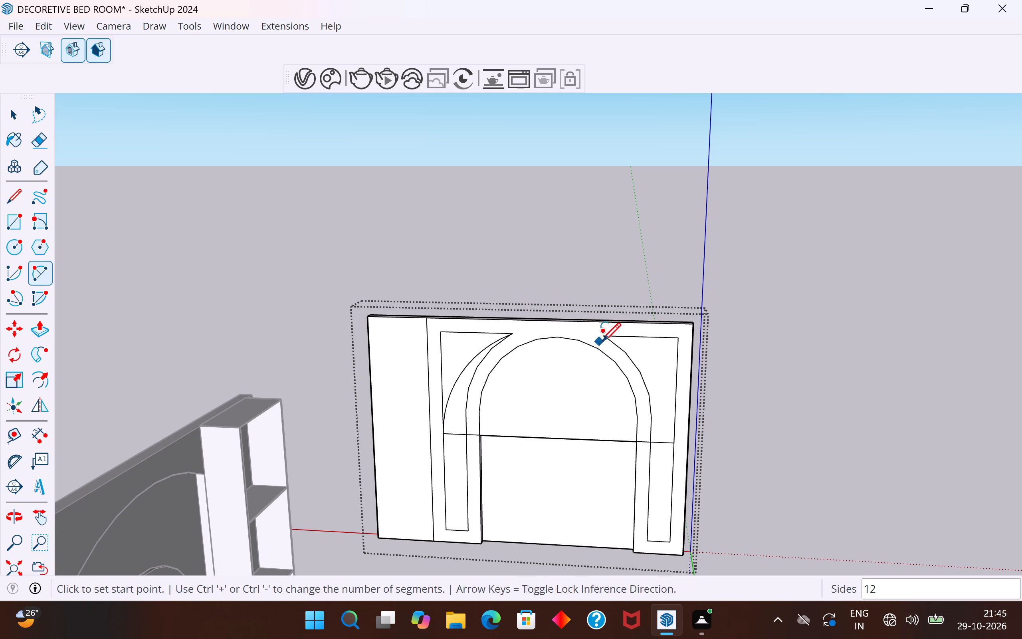
click(608, 337)
click(673, 447)
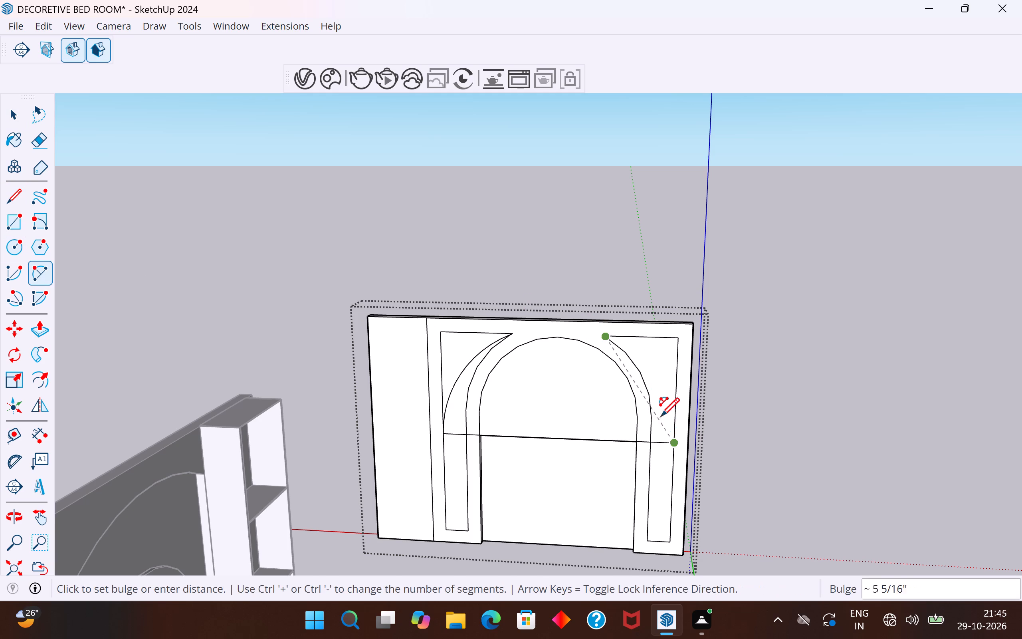
middle_drag(659, 372, 634, 514)
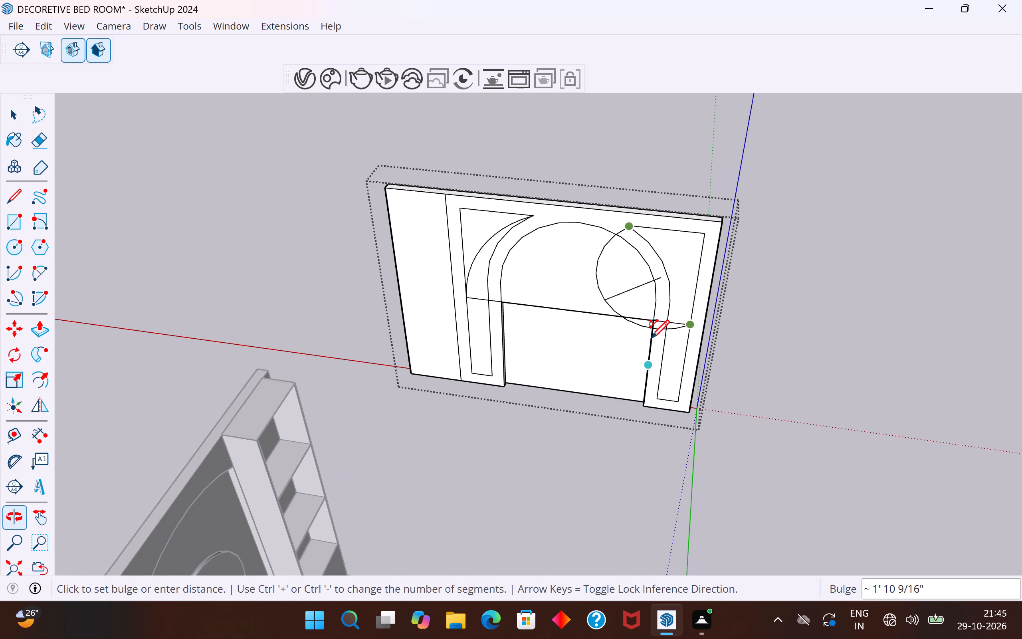
middle_drag(683, 273, 690, 313)
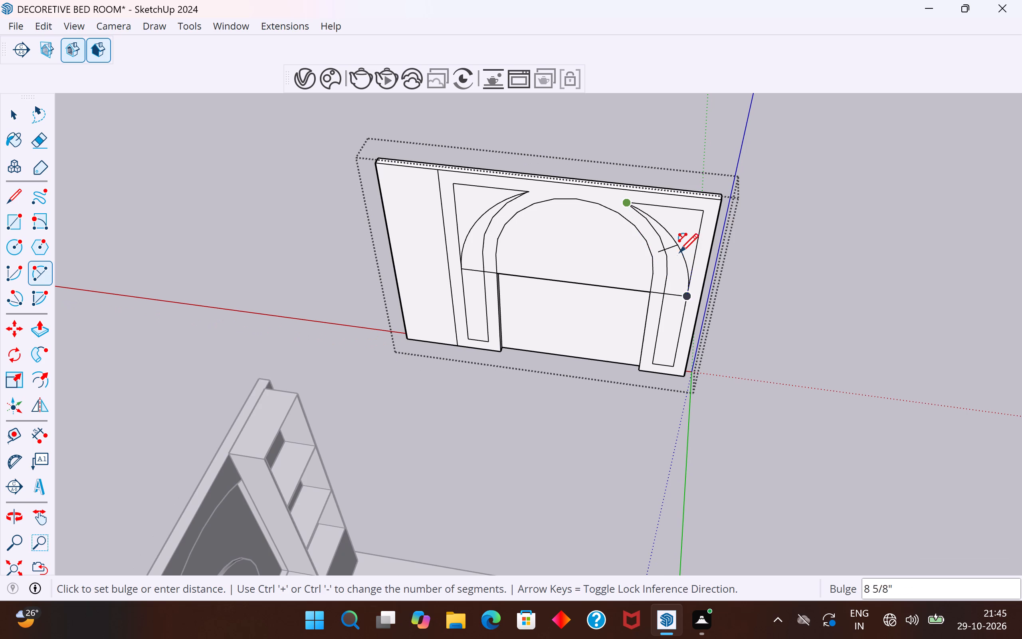
middle_drag(676, 244, 872, 104)
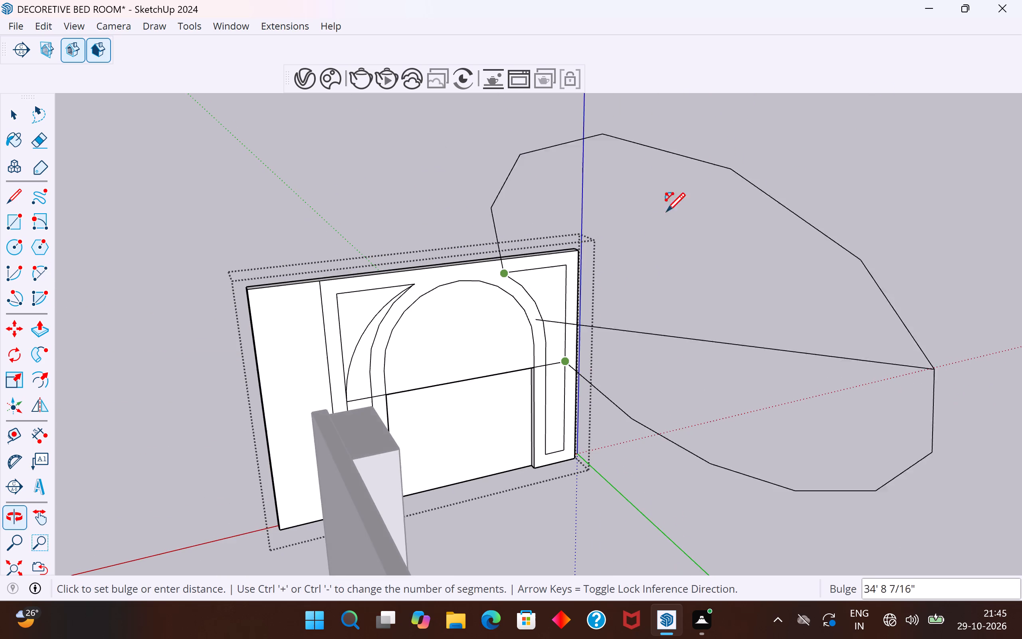
scroll(578, 270, up, 4)
scroll(527, 300, up, 7)
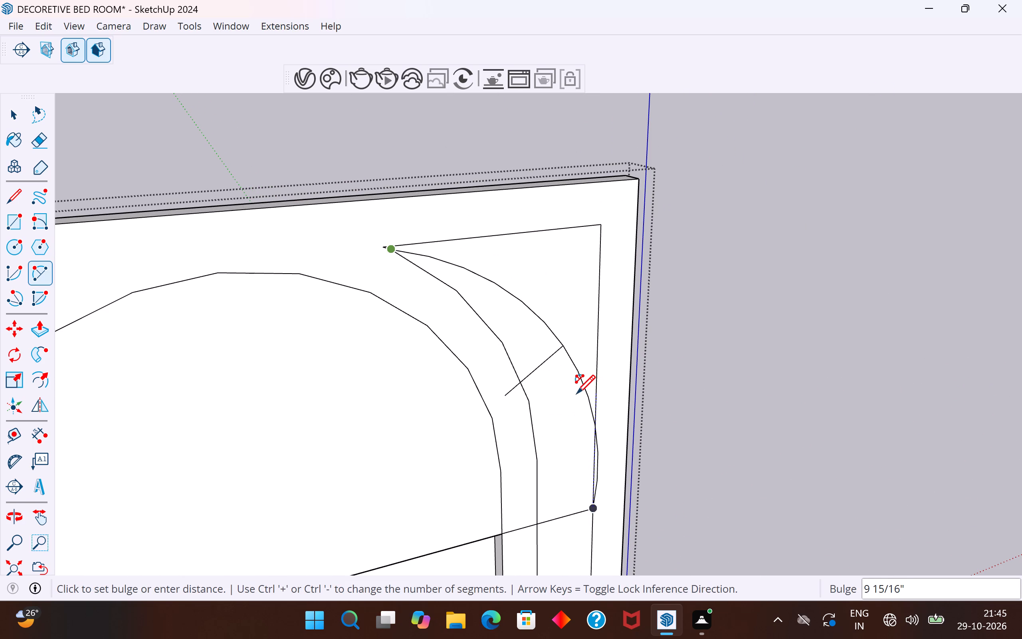
click(576, 393)
click(17, 119)
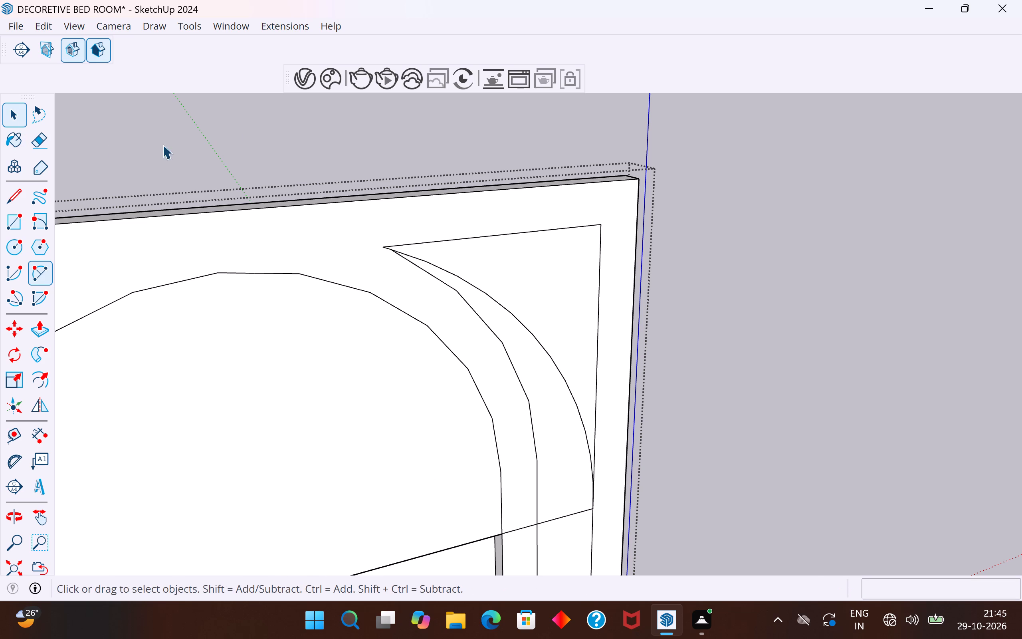
click(230, 129)
Delete the inner curve, inner side and outer side below the new arc in the panel farthest from the strip.
scroll(605, 317, down, 5)
middle_drag(610, 337, 440, 281)
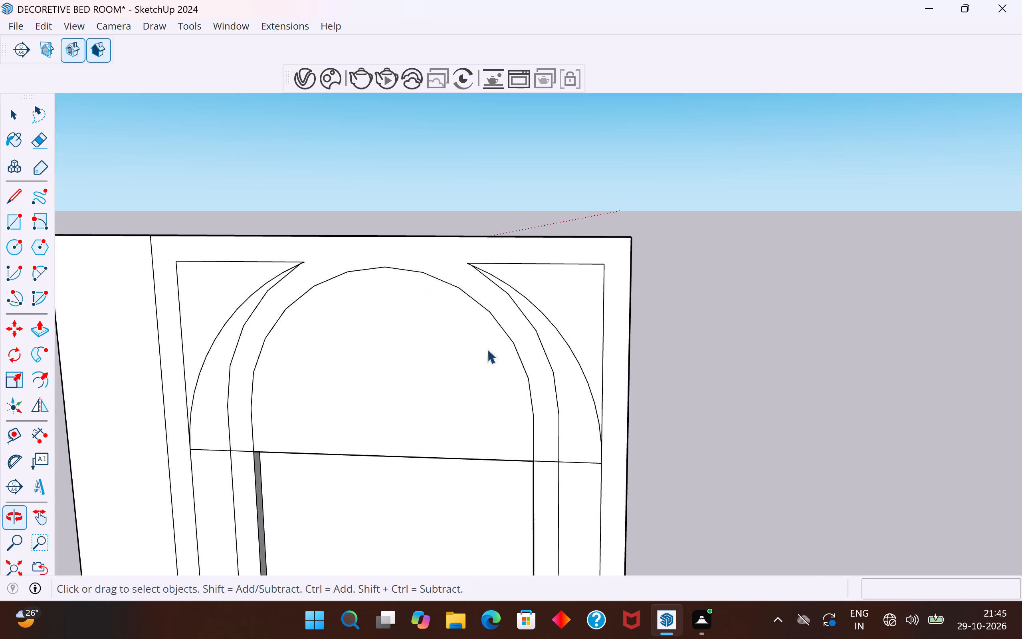
scroll(717, 345, down, 3)
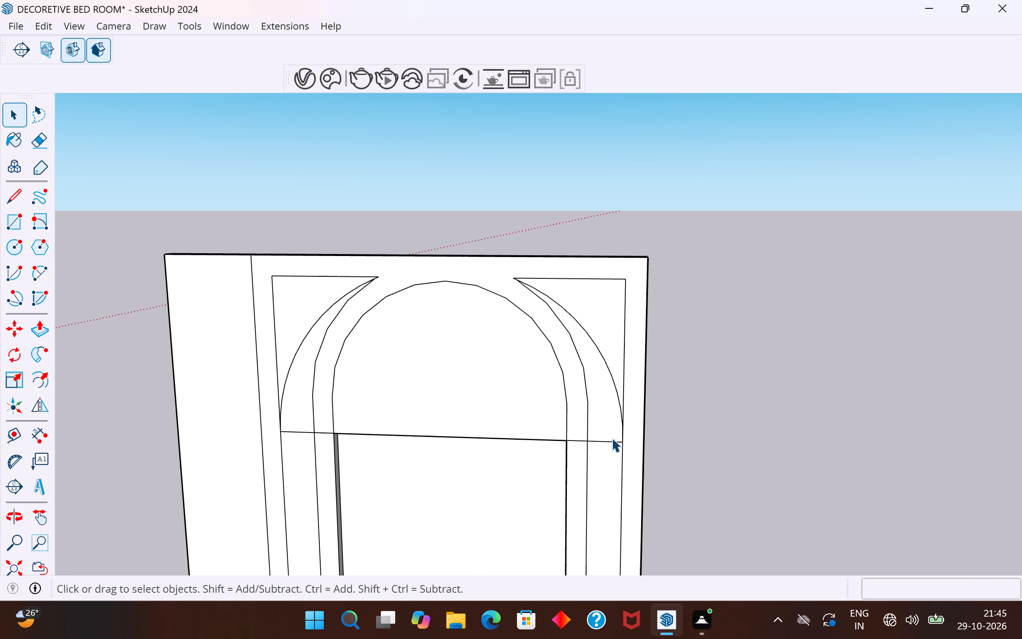
click(570, 341)
click(575, 347)
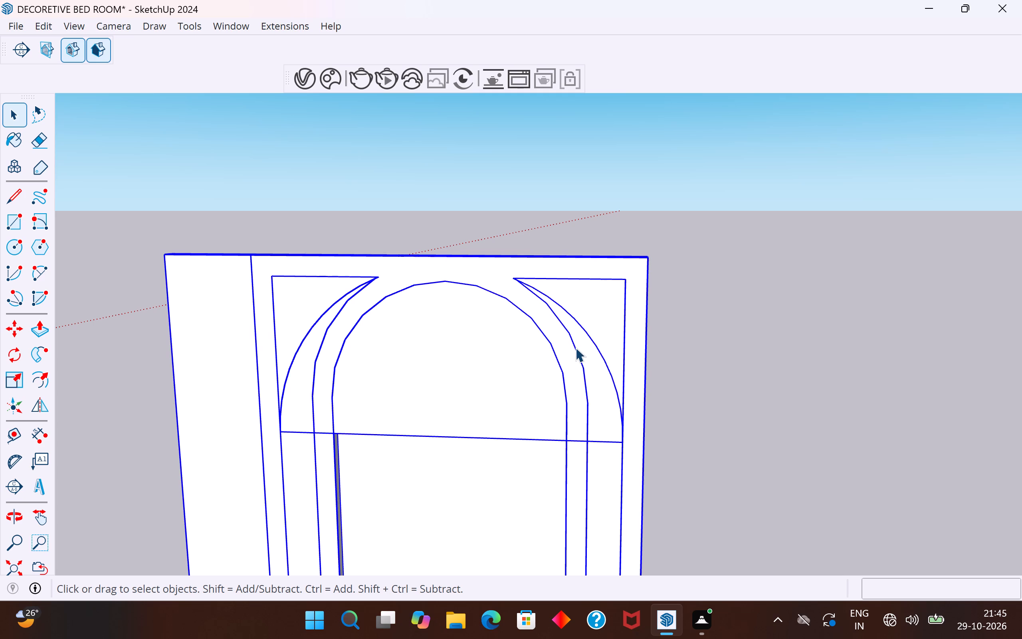
click(578, 357)
click(774, 353)
click(583, 382)
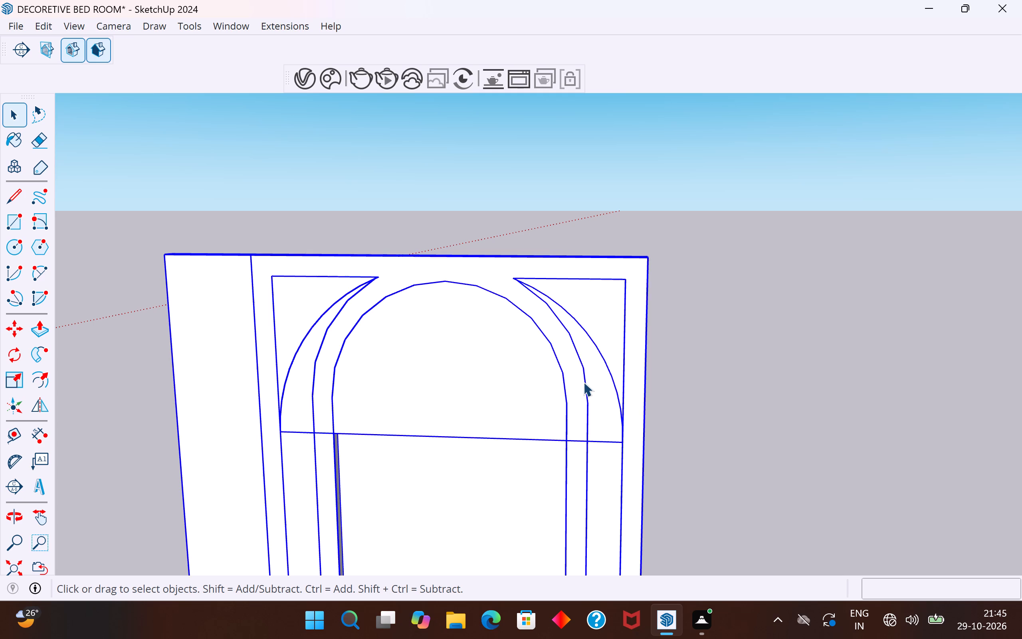
double_click(586, 389)
click(585, 397)
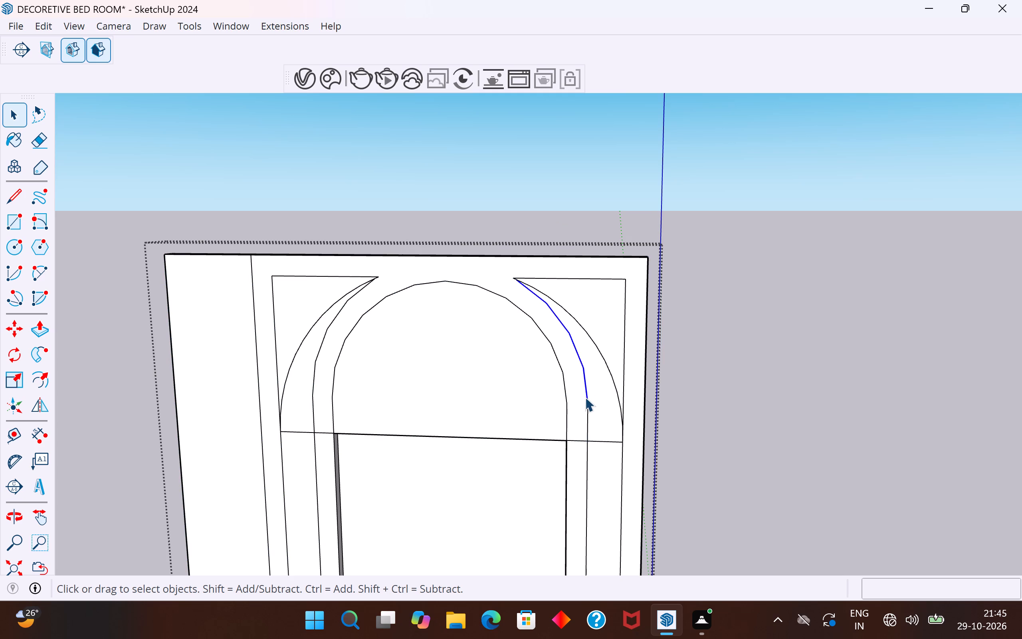
key(Delete)
click(586, 416)
key(Delete)
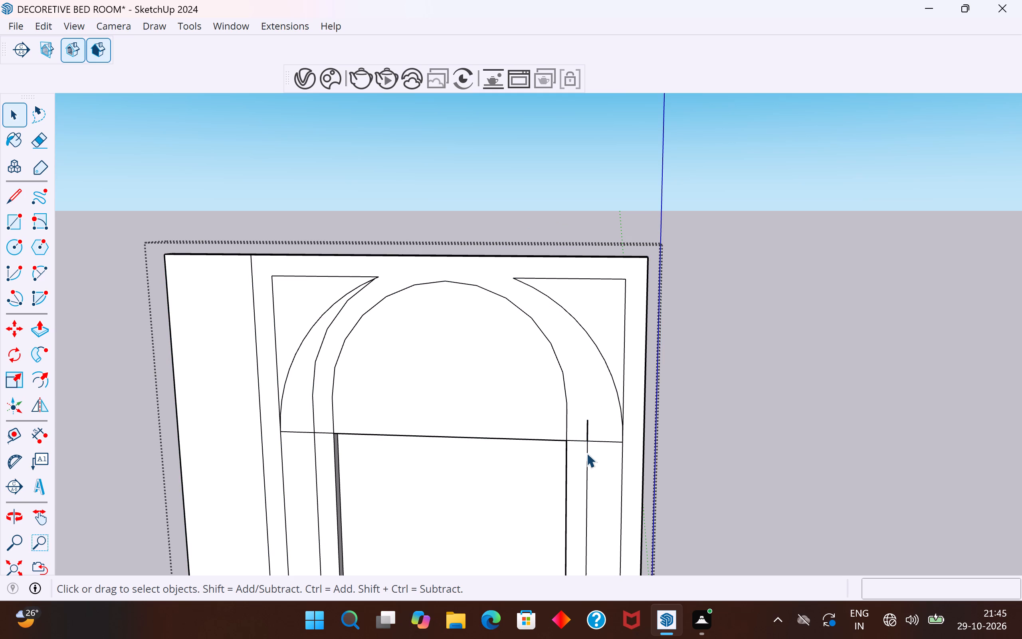
click(586, 453)
key(Delete)
click(588, 429)
key(Delete)
click(621, 464)
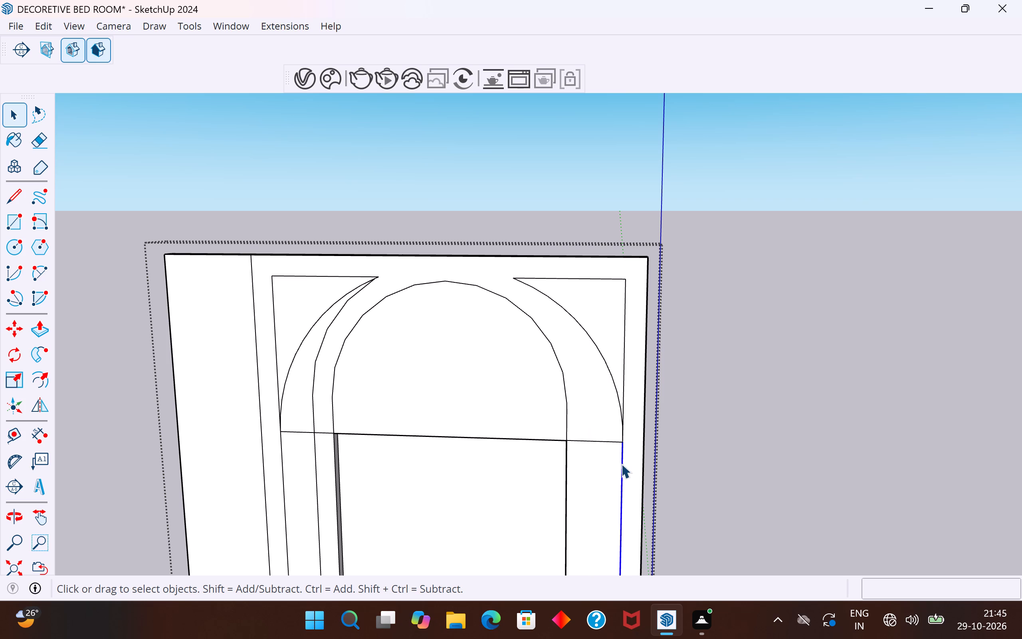
key(Delete)
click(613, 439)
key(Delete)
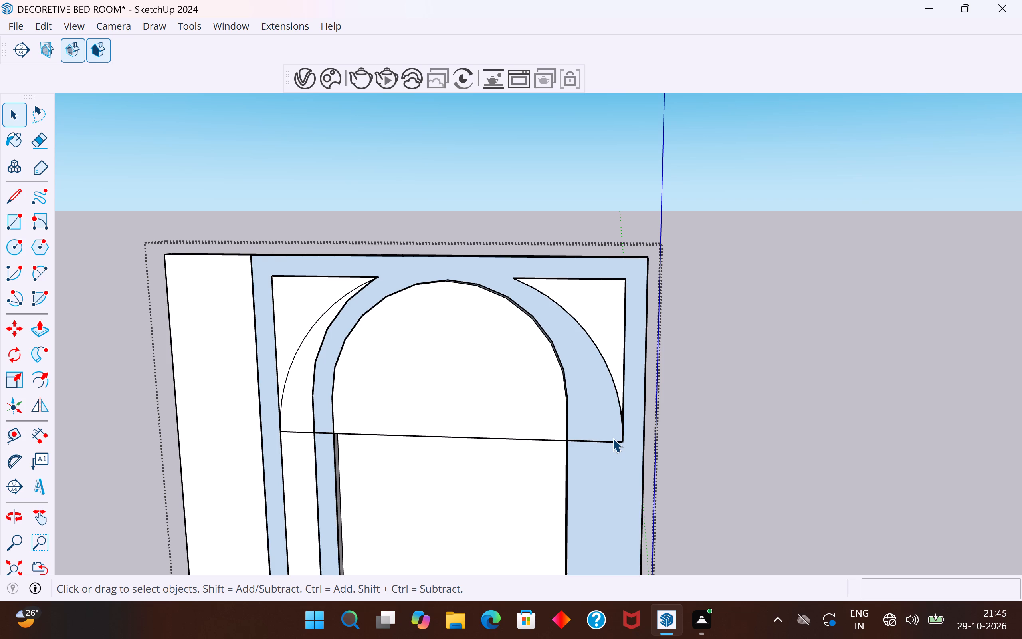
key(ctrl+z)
Delete the guide line segment between the arch opening and the lower end of the arc farthest from the strip.
ctrl+click(612, 438)
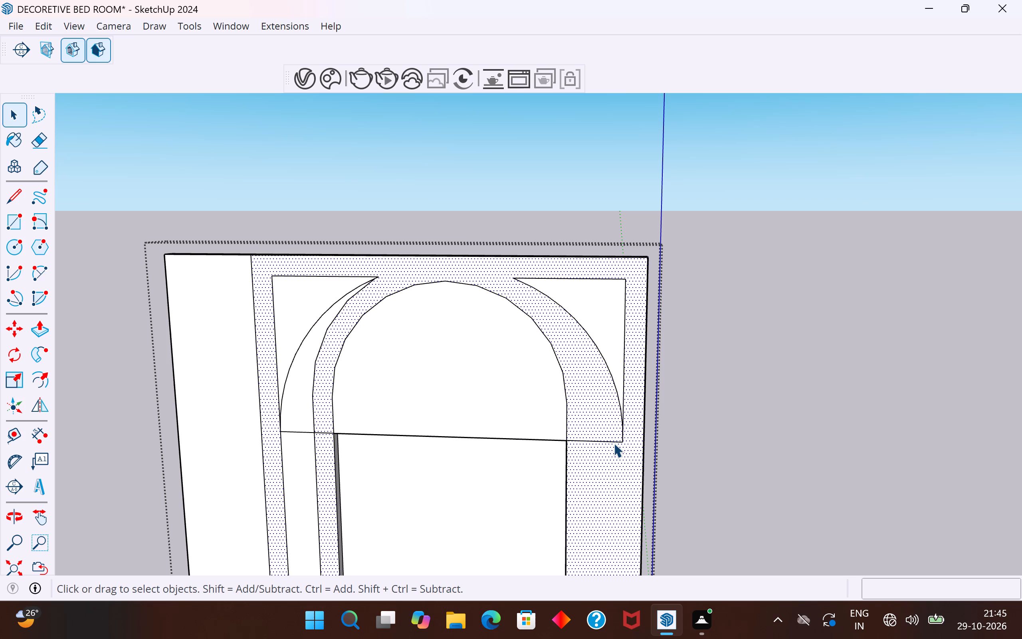
click(614, 443)
click(742, 429)
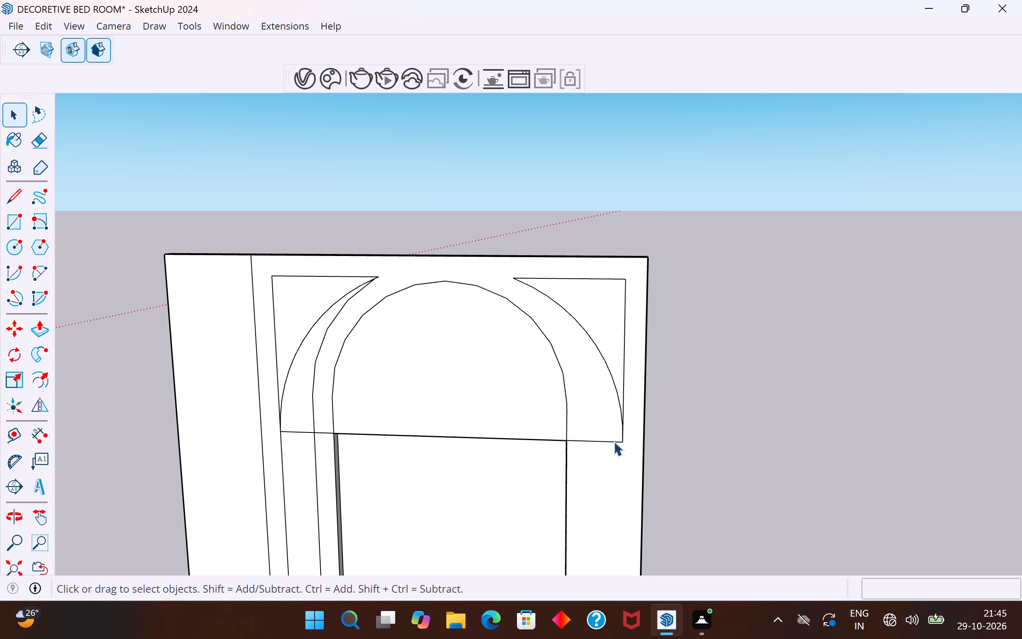
click(614, 441)
click(614, 441)
double_click(606, 441)
click(607, 444)
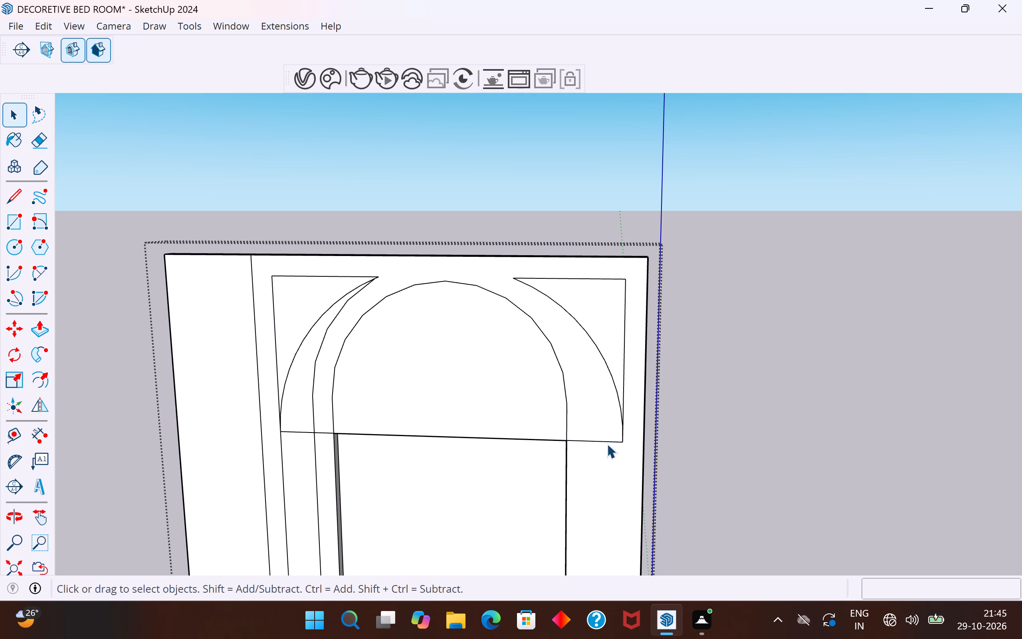
key(Delete)
Delete the strip-side panel's inner curve, inner side, outer side below the arc and bottom edge, plus the opposite panel's leftover bottom edge.
click(313, 409)
key(Delete)
click(313, 381)
key(Delete)
click(316, 479)
key(Delete)
scroll(441, 289, down, 4)
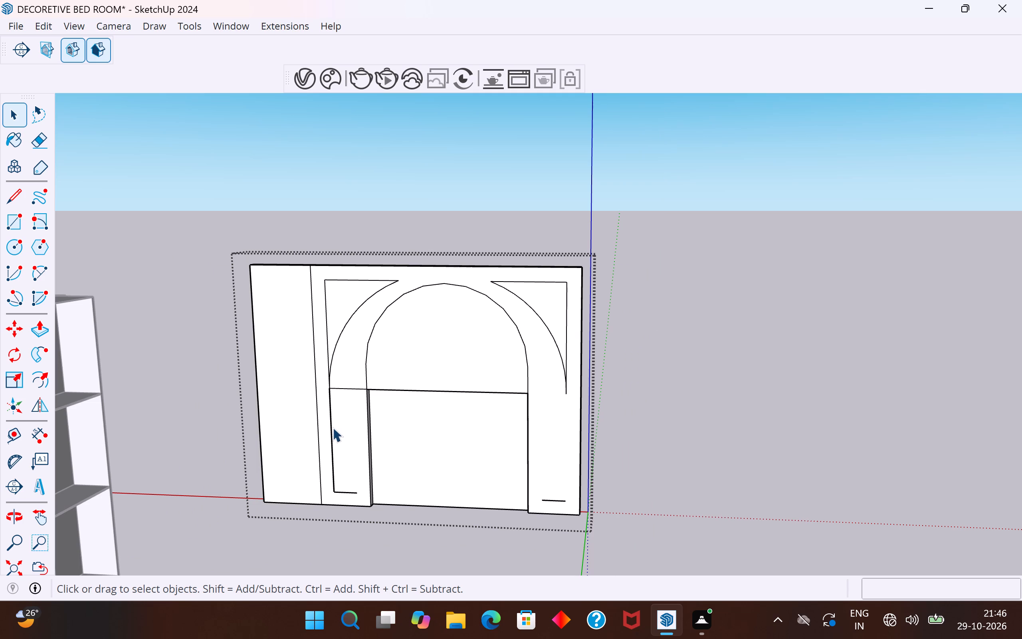
click(331, 427)
key(Delete)
click(345, 491)
key(Delete)
click(562, 501)
key(Delete)
Delete the remaining guide line segments across the arch recess and between the arch and the strip-side corner shape.
middle_drag(581, 415, 658, 427)
middle_drag(444, 383, 421, 368)
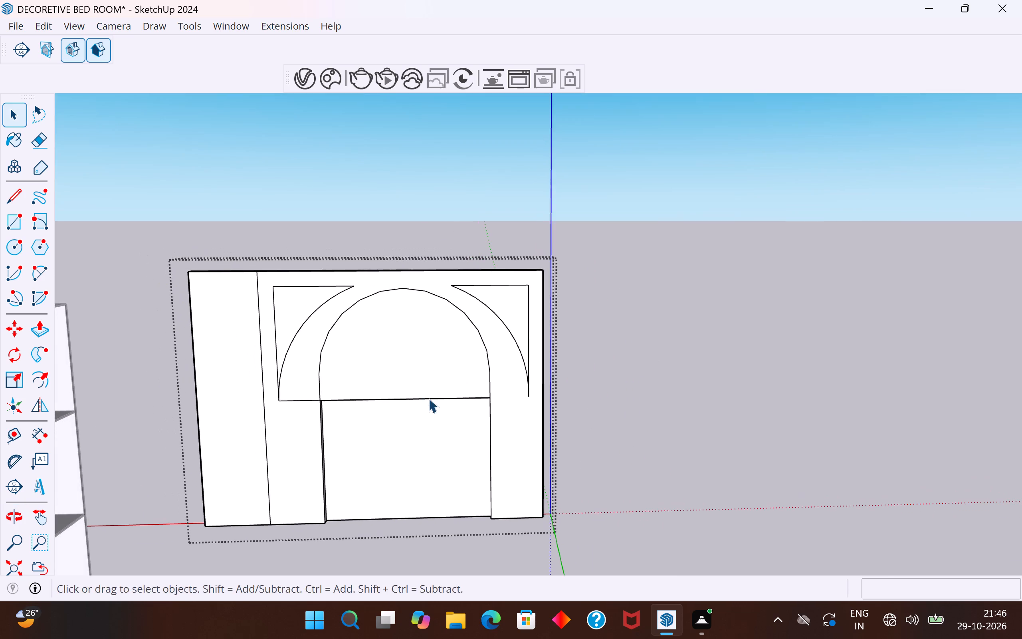
middle_drag(433, 397, 293, 292)
middle_drag(485, 467, 449, 531)
scroll(524, 441, up, 14)
middle_drag(533, 431, 322, 294)
scroll(335, 312, up, 1)
click(574, 443)
key(Delete)
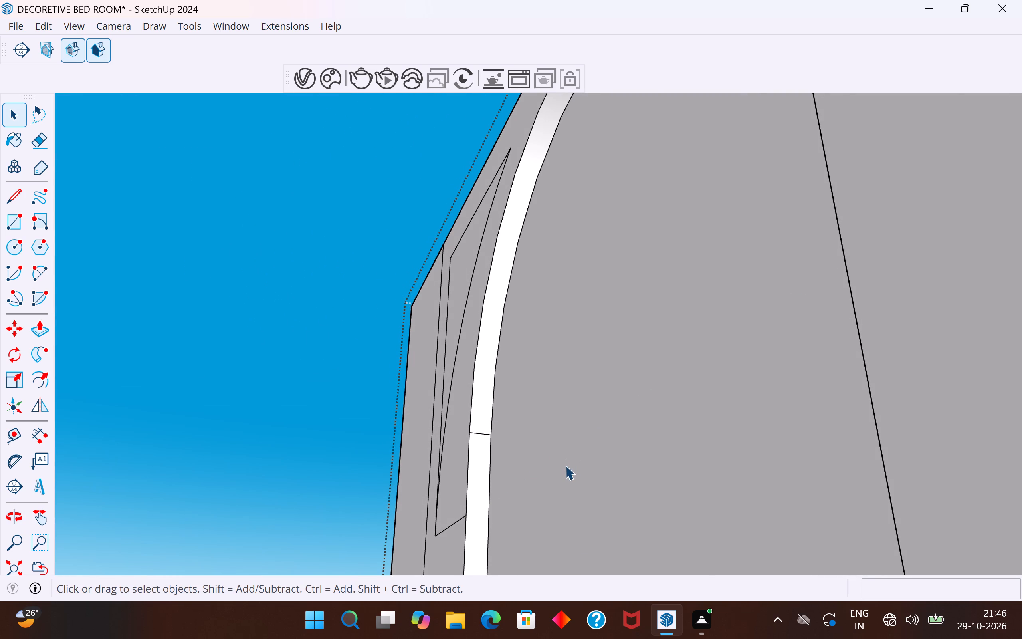
scroll(564, 466, down, 5)
middle_drag(569, 470, 593, 487)
click(506, 518)
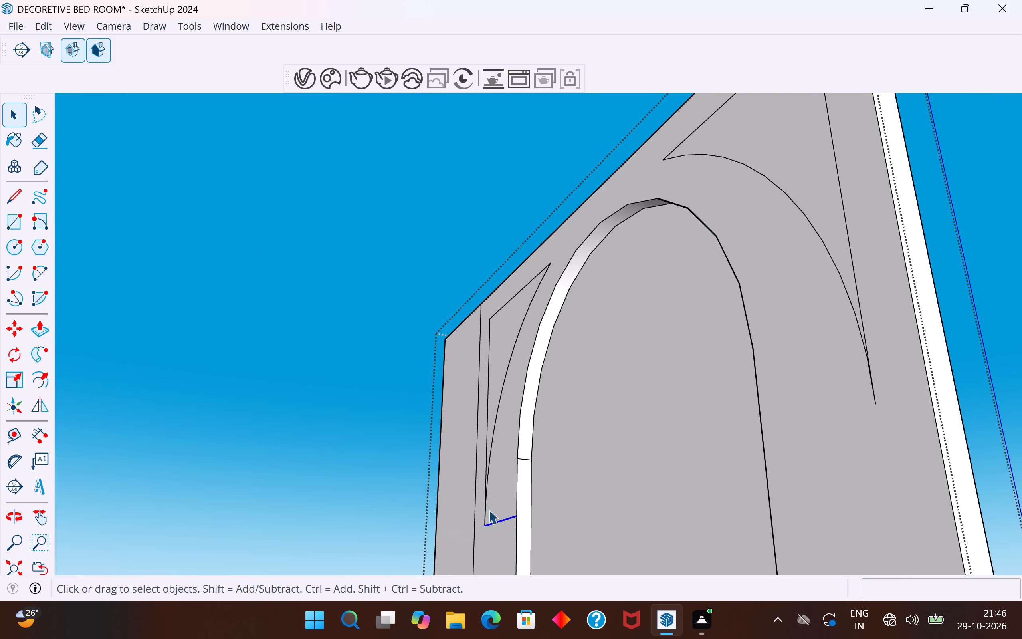
key(Delete)
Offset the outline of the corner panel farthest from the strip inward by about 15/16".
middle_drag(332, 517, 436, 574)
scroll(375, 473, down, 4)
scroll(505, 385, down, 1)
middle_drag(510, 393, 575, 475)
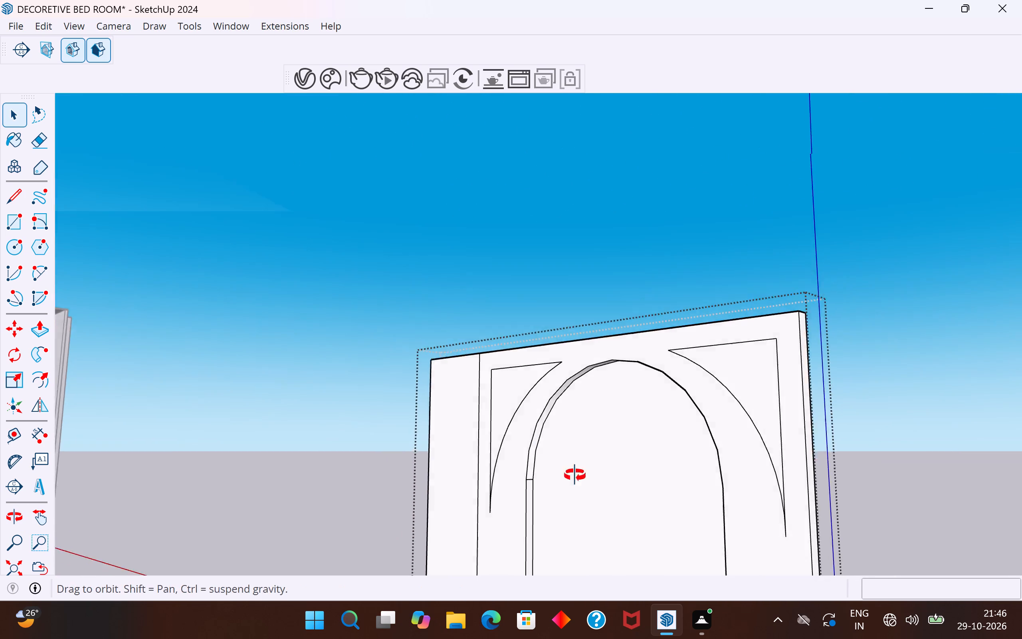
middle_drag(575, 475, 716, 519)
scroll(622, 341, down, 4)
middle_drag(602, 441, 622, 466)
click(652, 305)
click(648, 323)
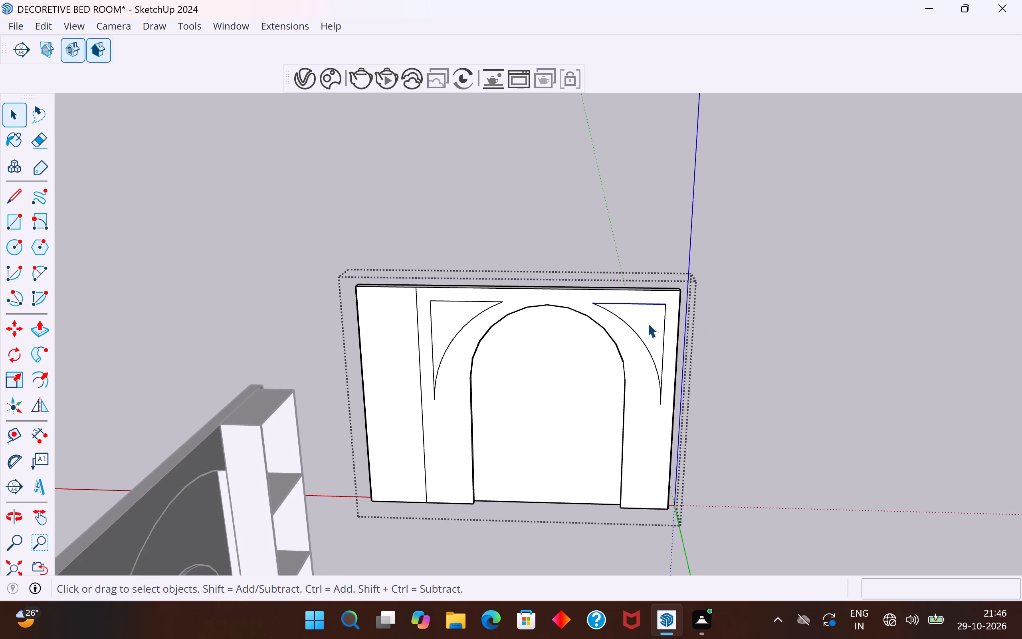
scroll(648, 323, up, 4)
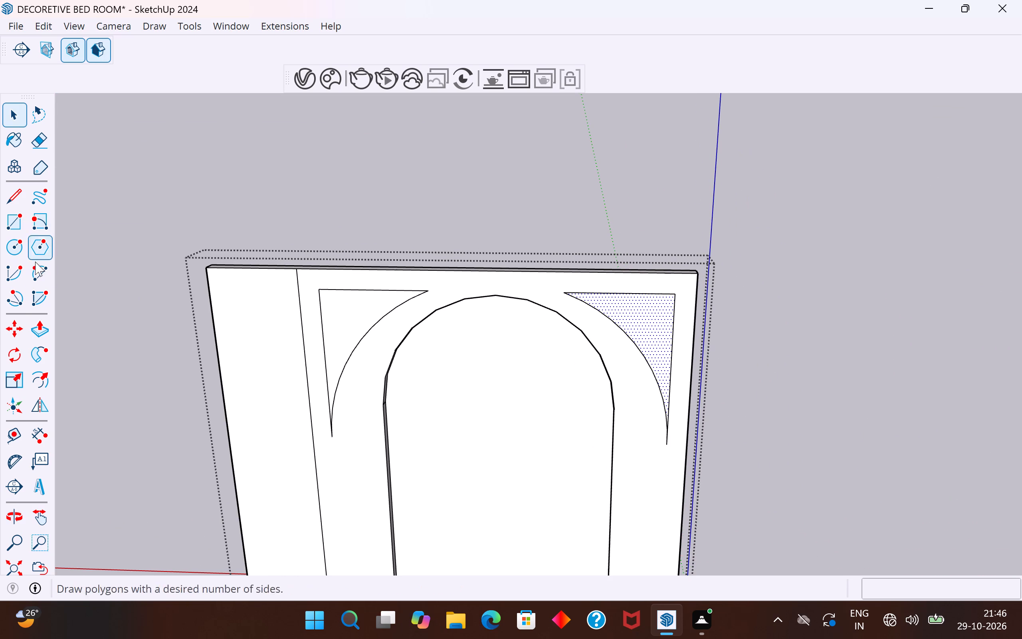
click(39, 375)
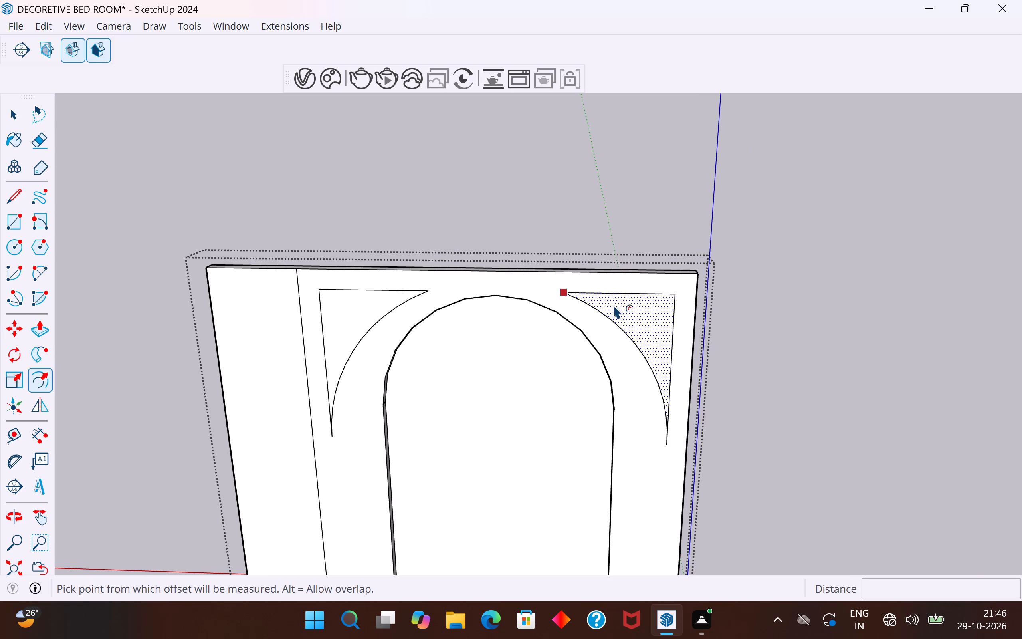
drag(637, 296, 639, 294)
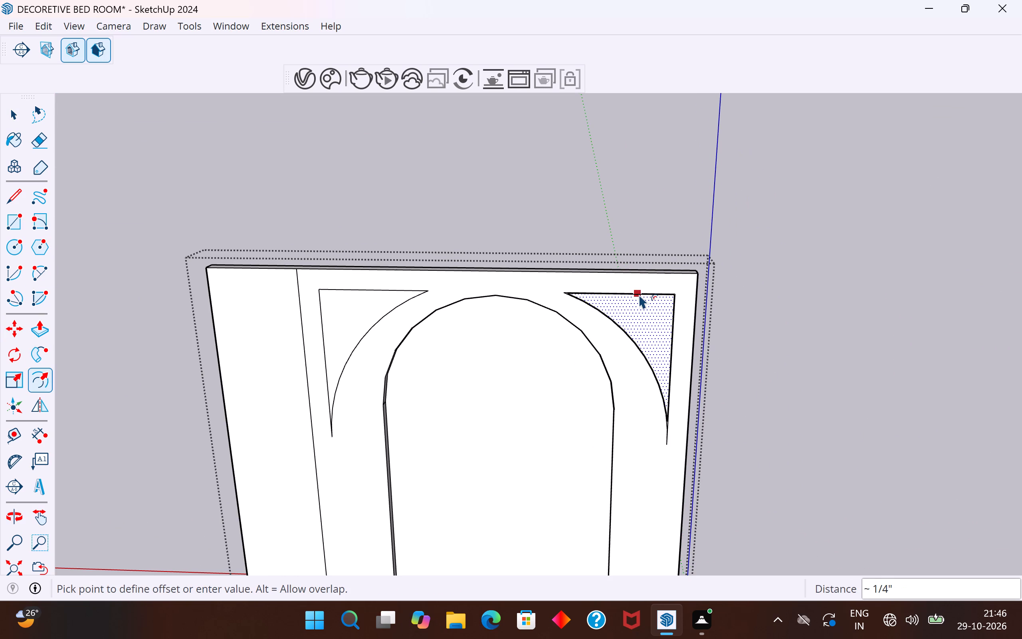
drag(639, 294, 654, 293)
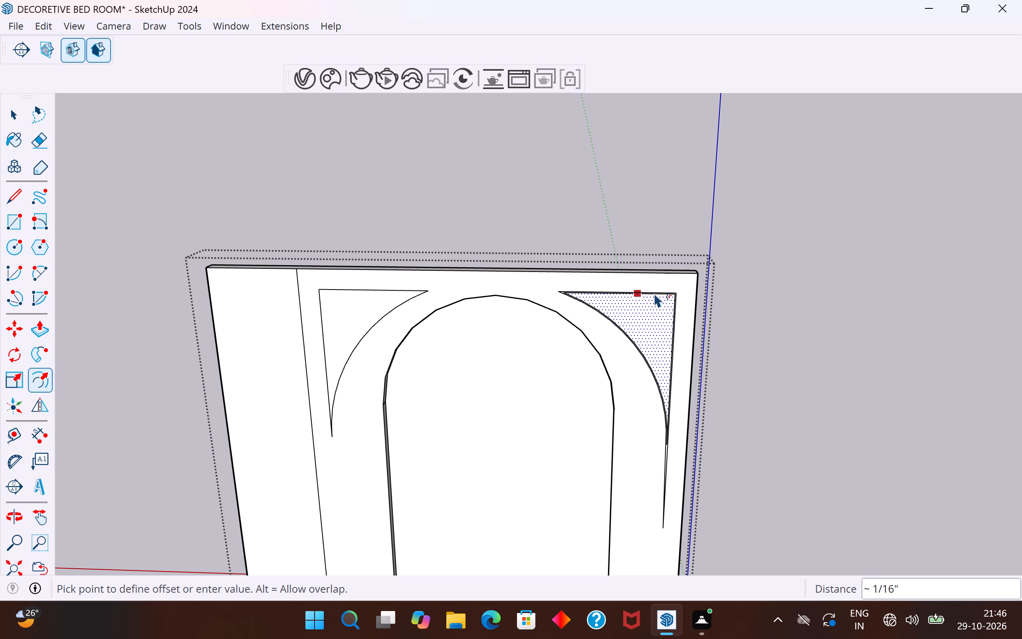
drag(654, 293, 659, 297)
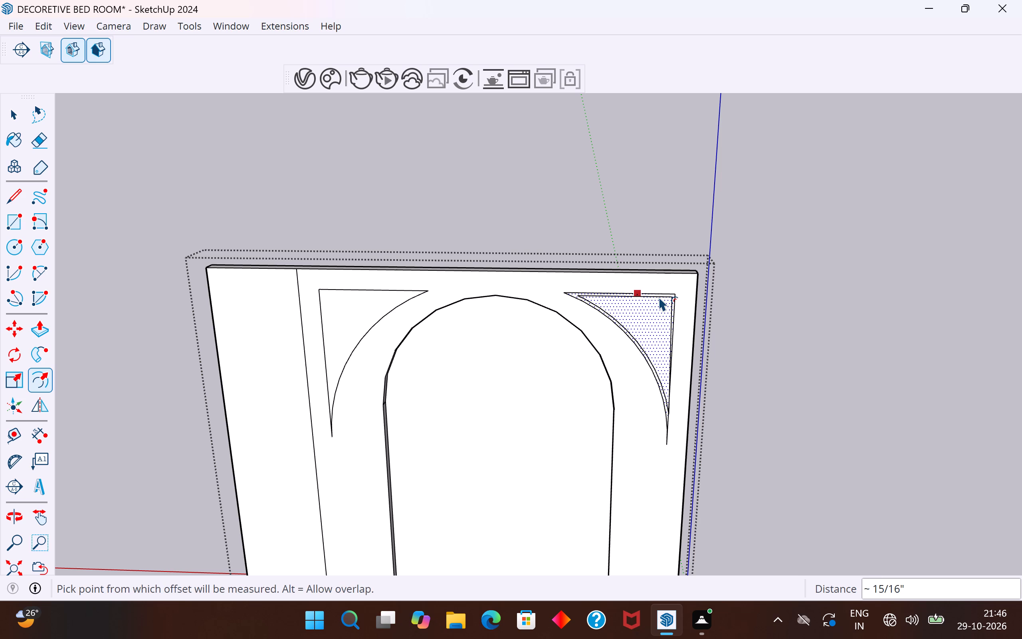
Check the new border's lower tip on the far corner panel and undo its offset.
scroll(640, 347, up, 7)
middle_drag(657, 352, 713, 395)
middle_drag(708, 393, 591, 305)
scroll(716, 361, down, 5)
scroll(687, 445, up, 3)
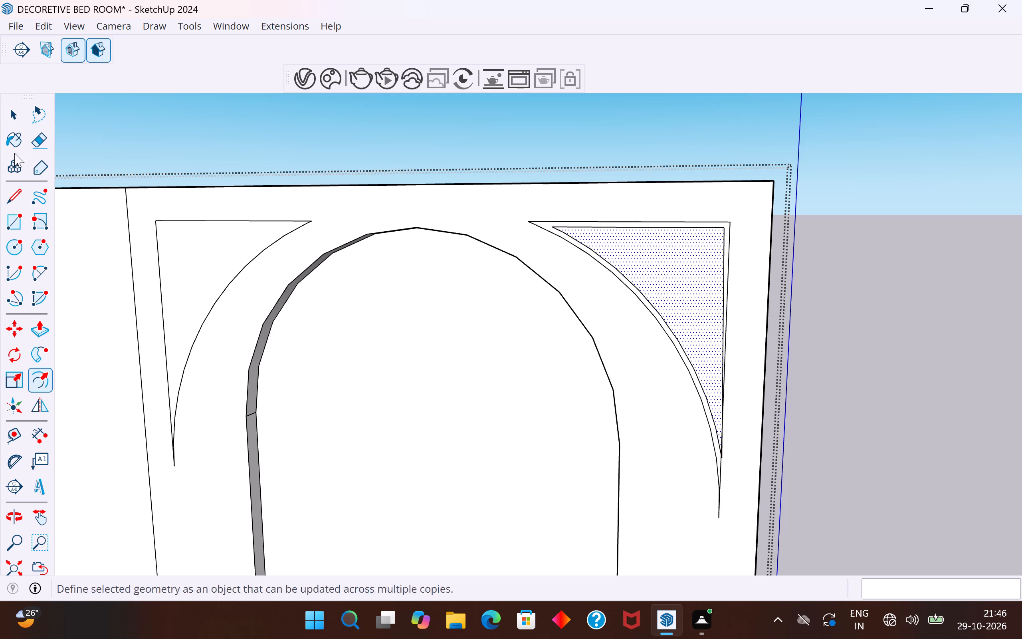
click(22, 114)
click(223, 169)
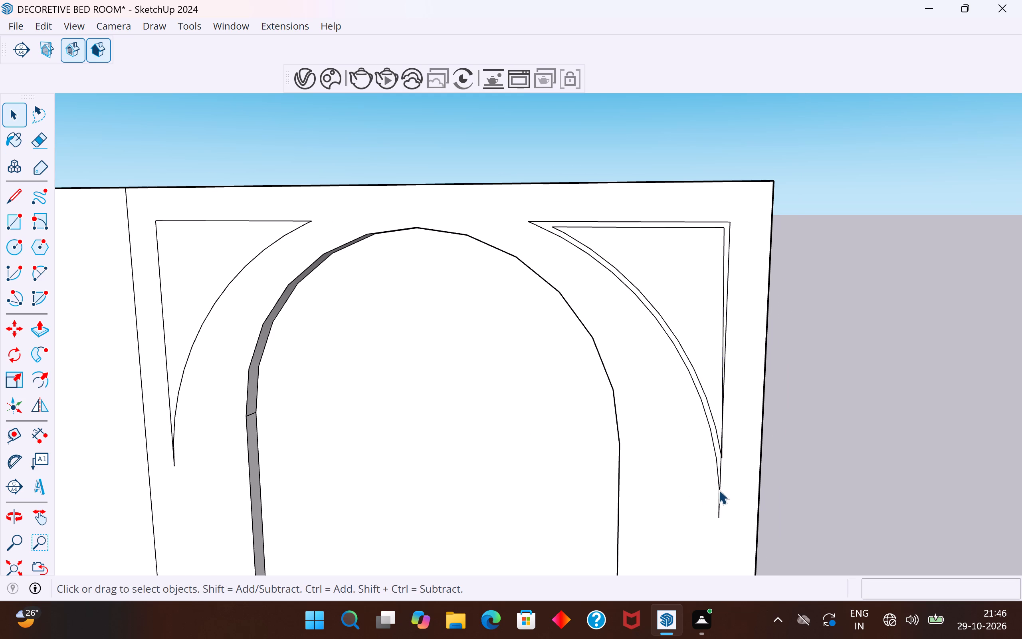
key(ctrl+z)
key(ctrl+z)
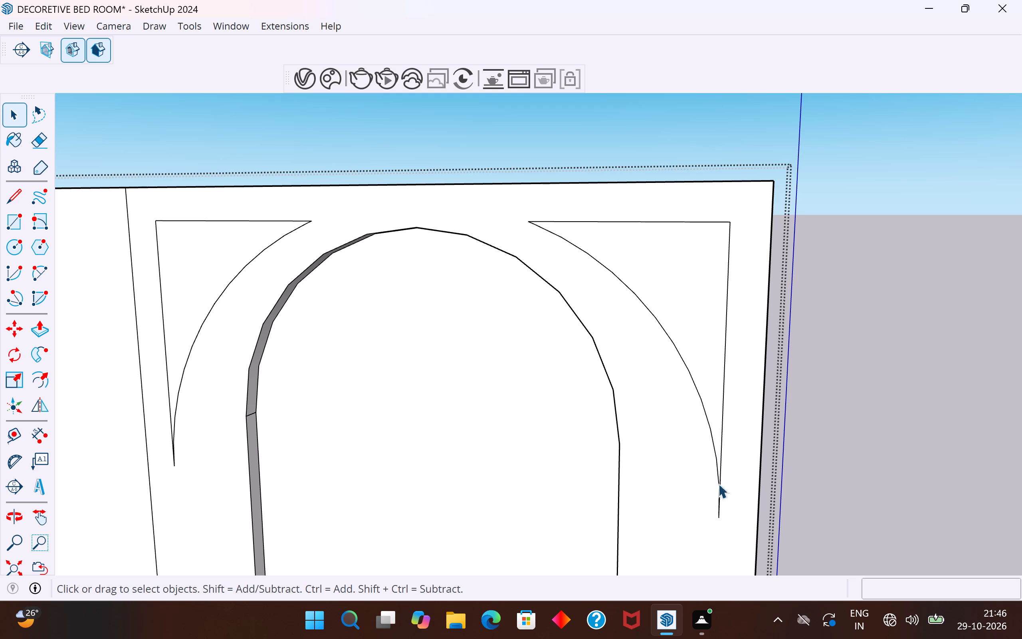
Offset the outline of the strip-side corner panel inward by about 13/16" to form a thin border.
click(718, 503)
click(173, 276)
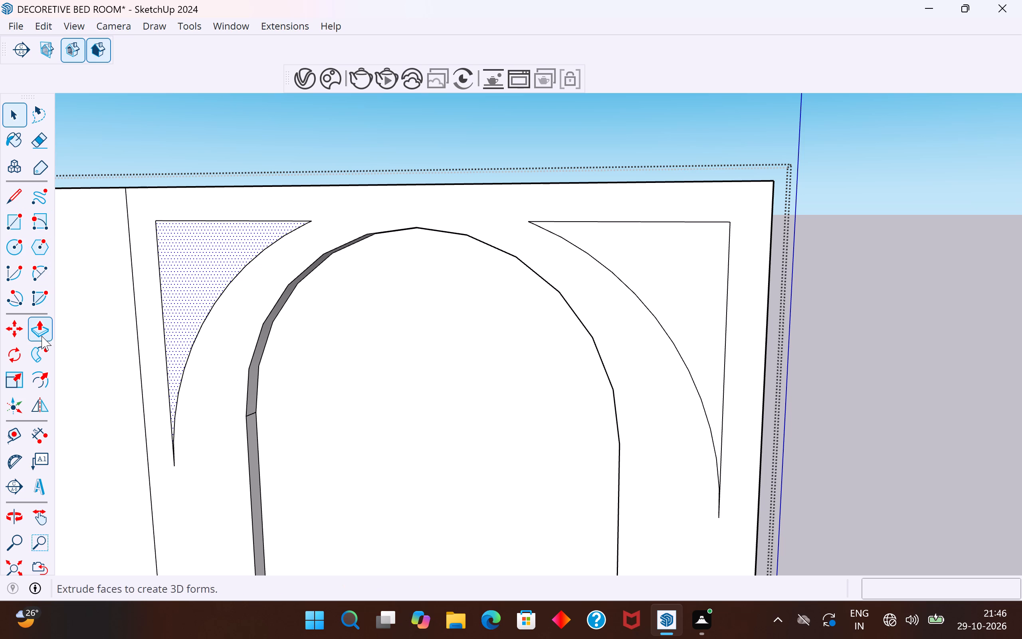
click(38, 384)
drag(155, 236, 163, 239)
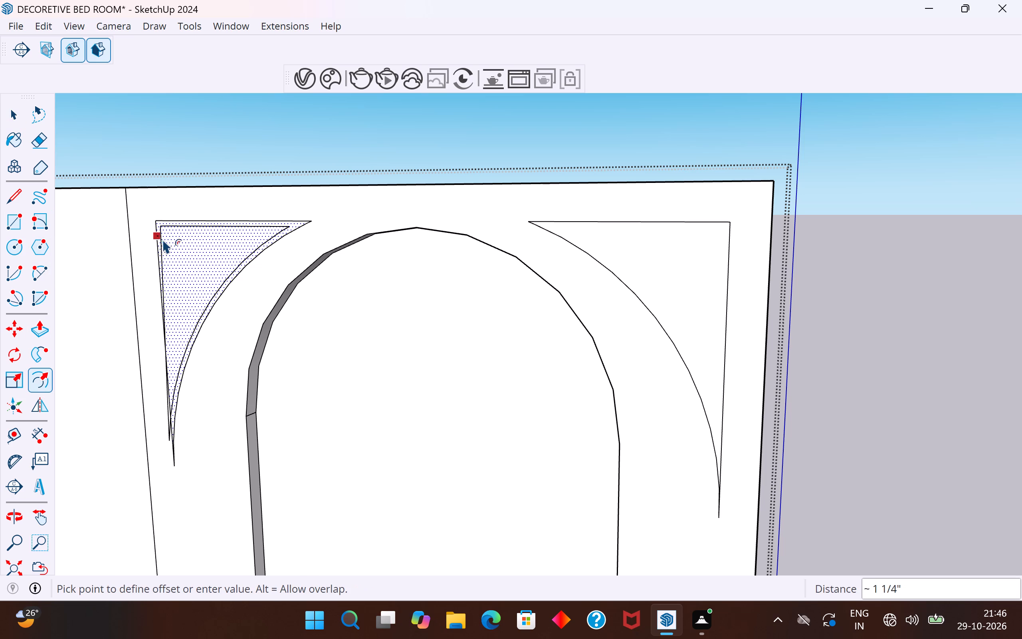
drag(163, 239, 175, 246)
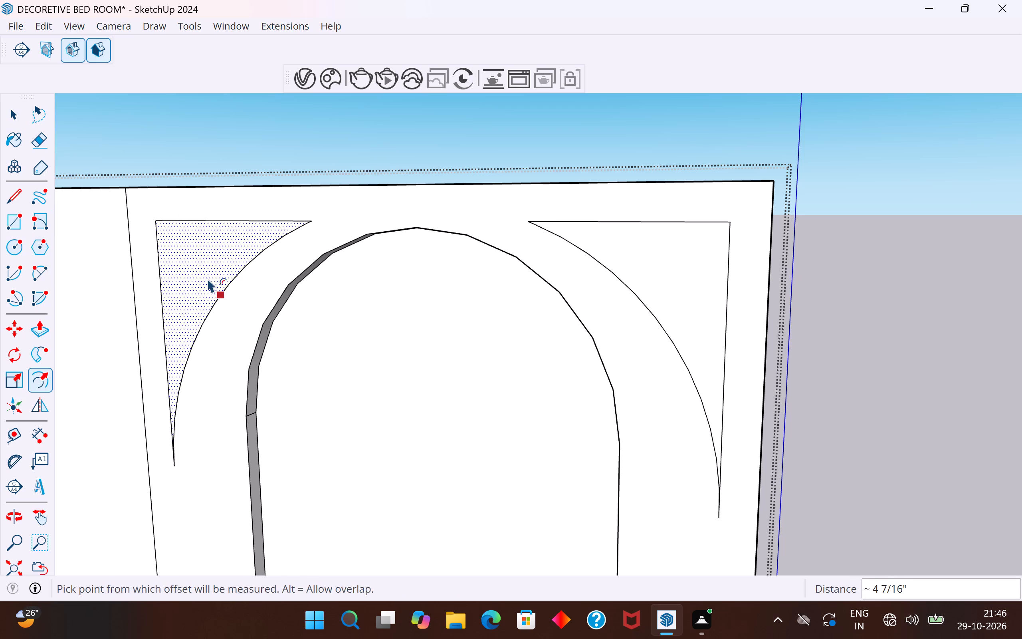
click(222, 288)
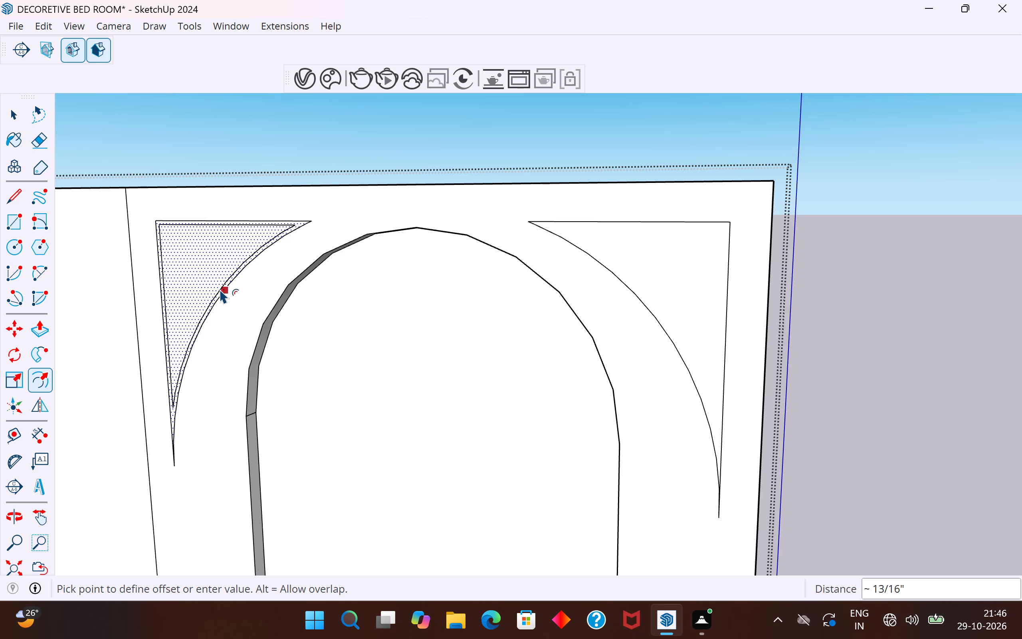
Repeat the same inward offset of about 13/16" on the corner panel farthest from the strip.
double_click(664, 254)
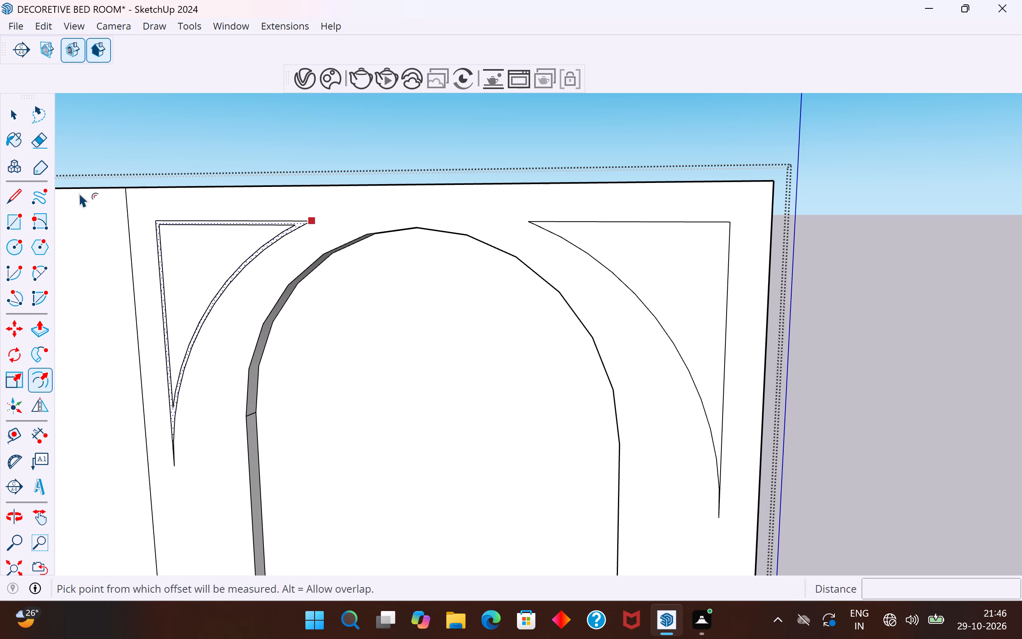
click(21, 116)
click(651, 294)
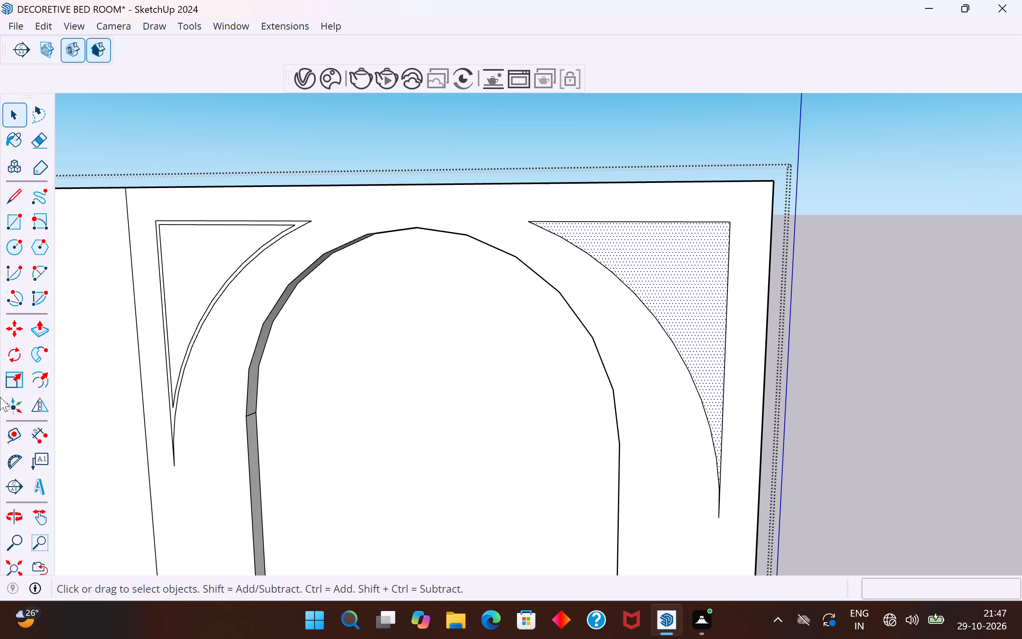
click(38, 384)
double_click(674, 262)
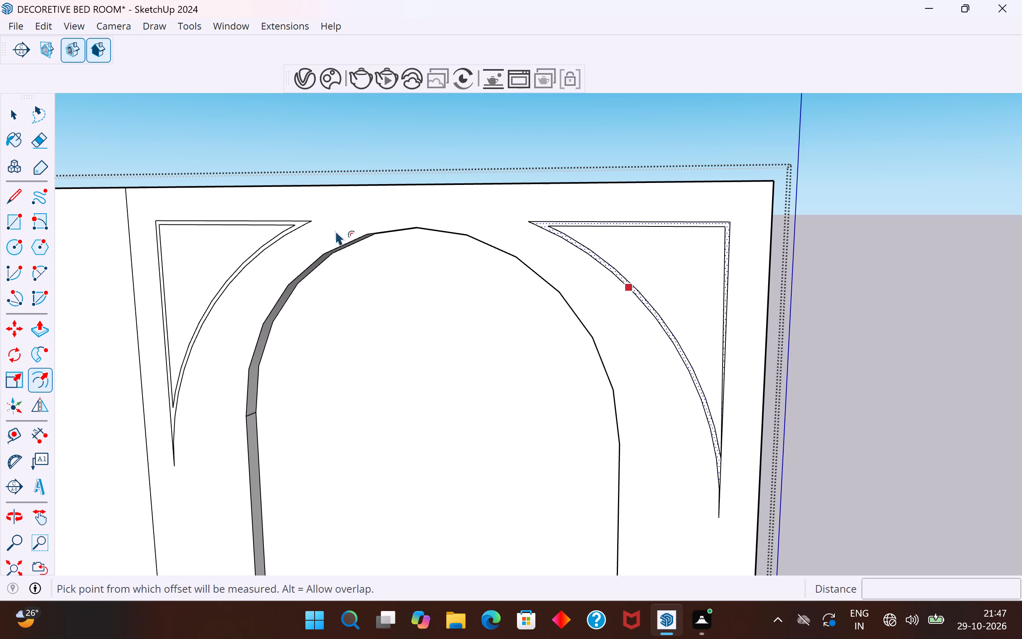
click(22, 111)
click(228, 137)
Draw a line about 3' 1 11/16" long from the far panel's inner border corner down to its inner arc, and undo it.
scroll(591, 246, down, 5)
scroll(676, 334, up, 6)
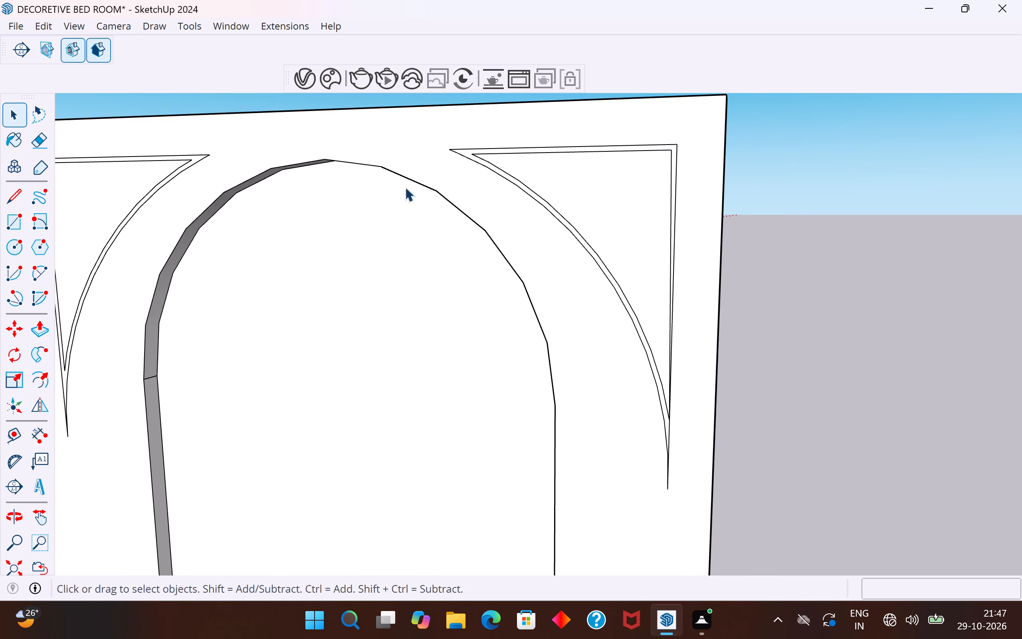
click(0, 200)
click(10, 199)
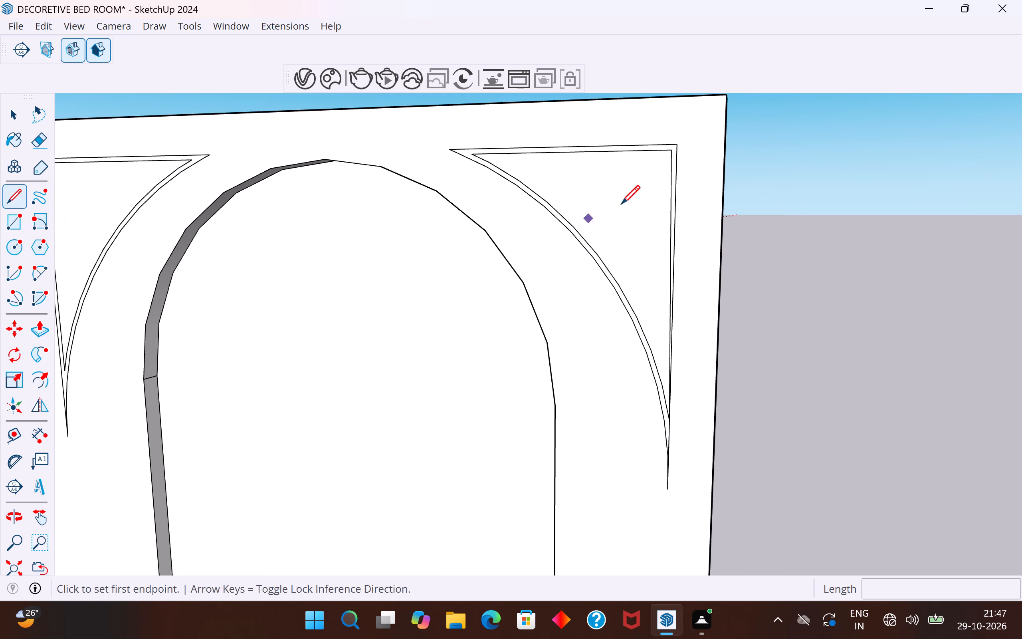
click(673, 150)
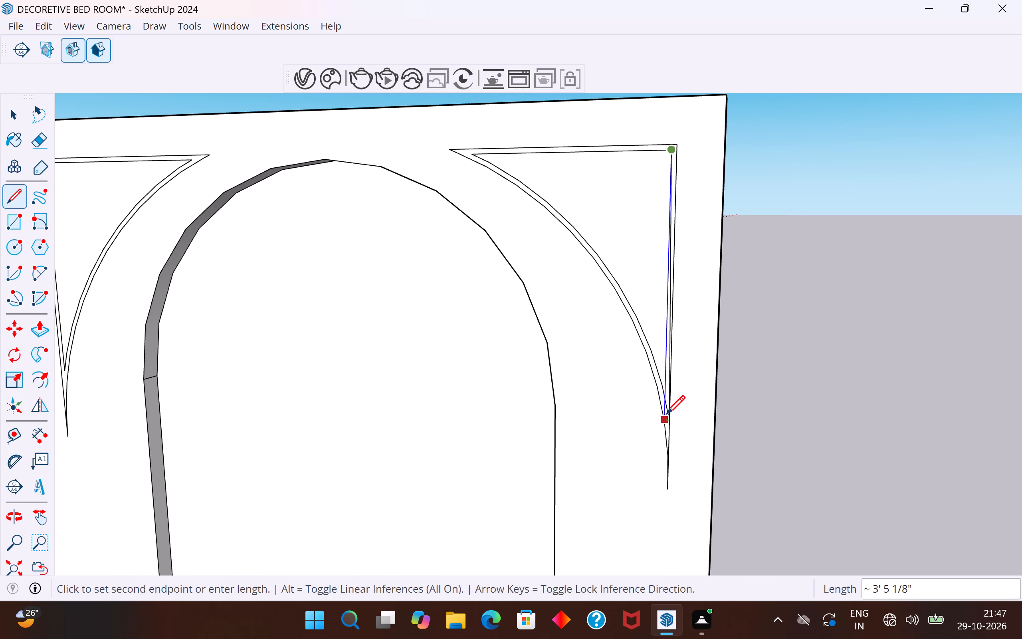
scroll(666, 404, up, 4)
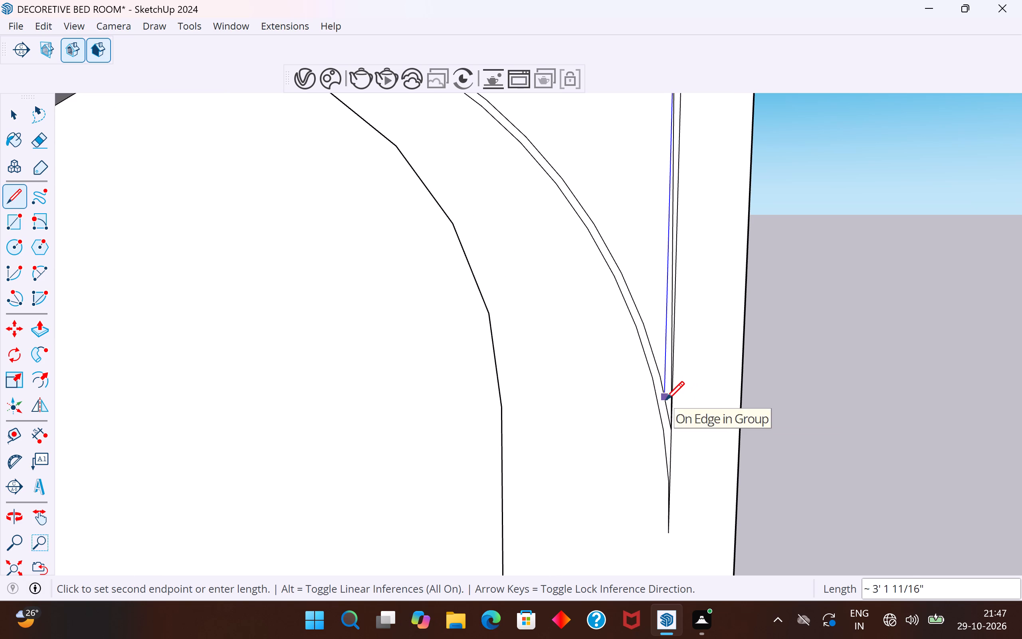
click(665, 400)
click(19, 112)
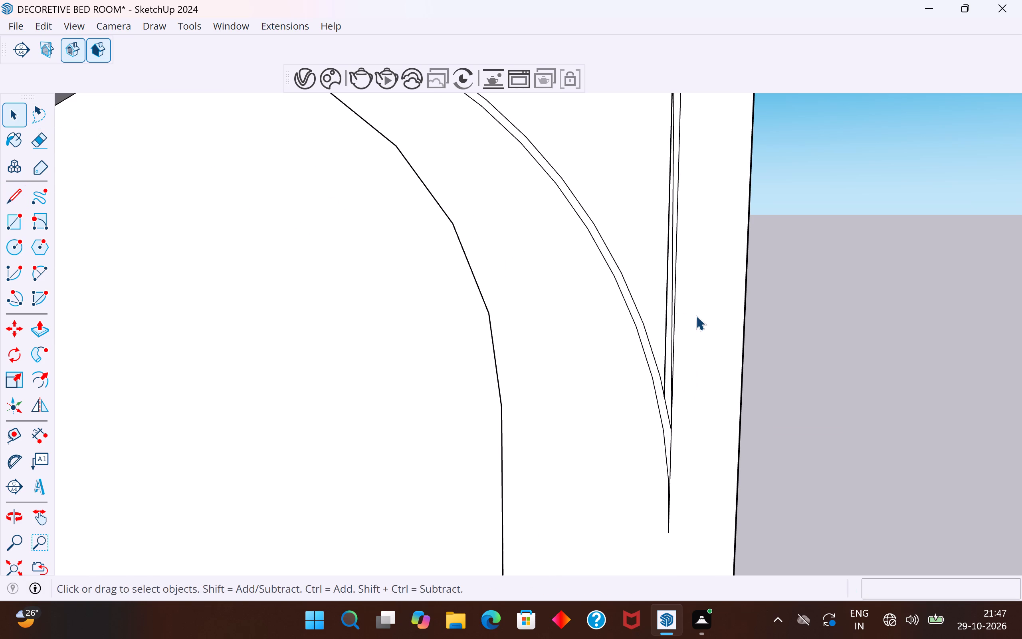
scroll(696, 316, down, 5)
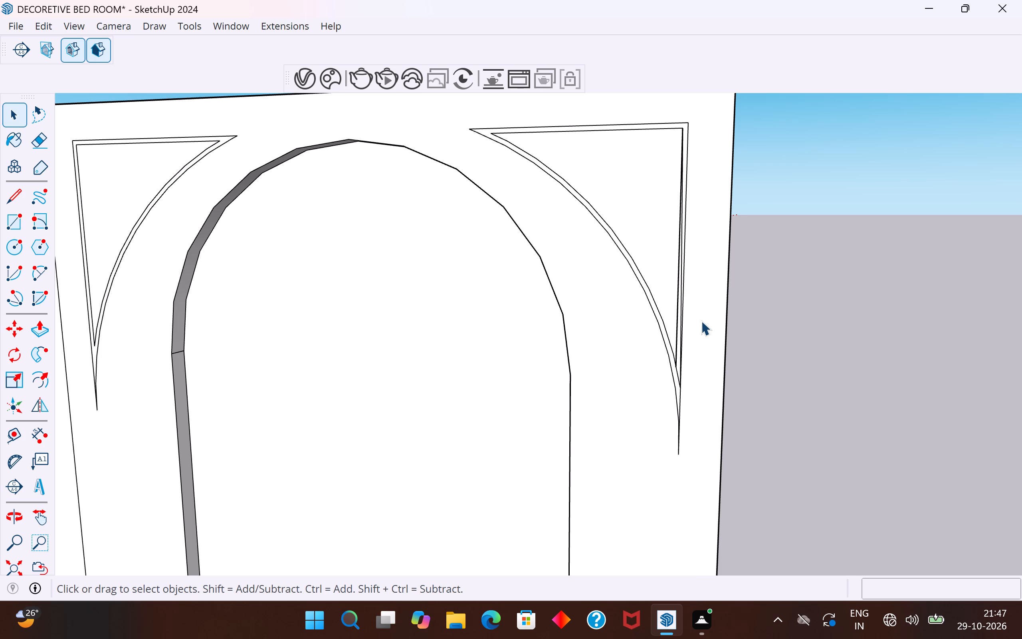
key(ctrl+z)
Examine the inner and outer straight side edges of the corner panel farthest from the strip inside the wall group.
middle_drag(901, 321, 851, 330)
scroll(676, 293, up, 4)
scroll(674, 286, down, 8)
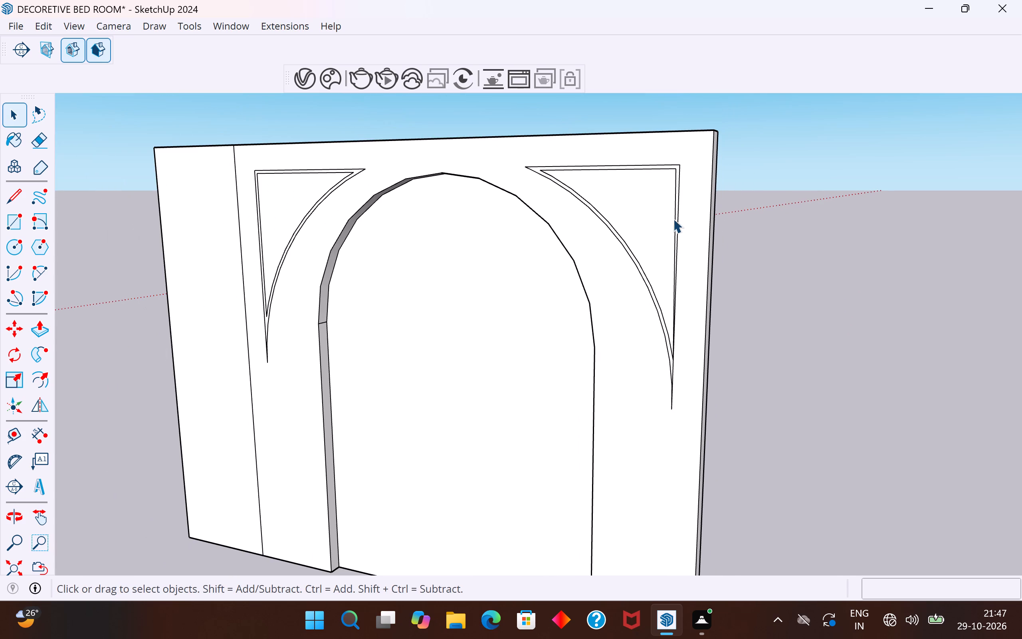
click(675, 201)
click(796, 245)
drag(732, 218, 686, 195)
click(907, 264)
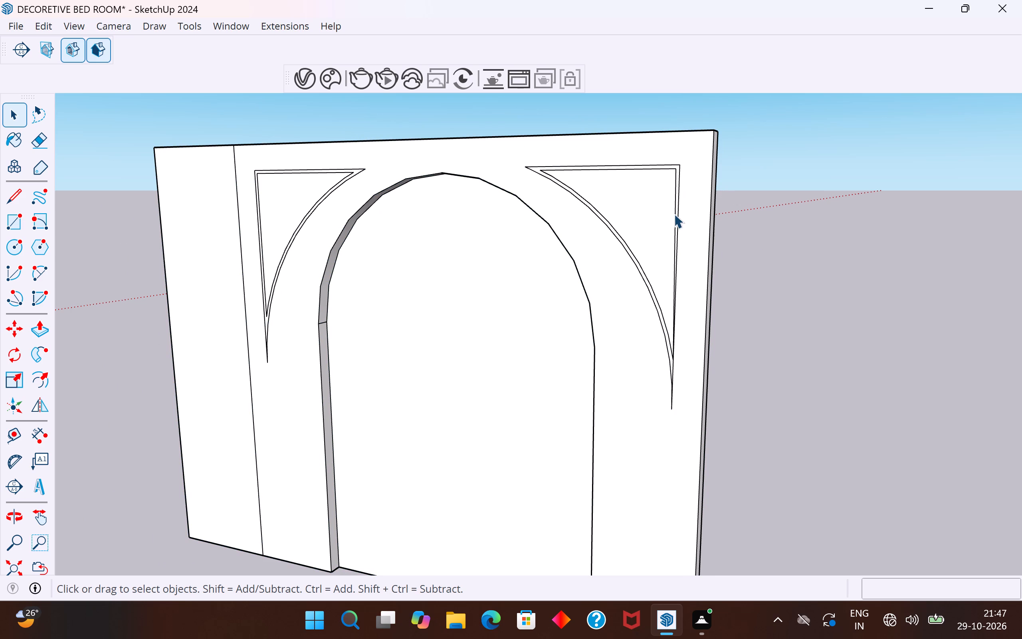
click(673, 206)
click(676, 207)
double_click(674, 217)
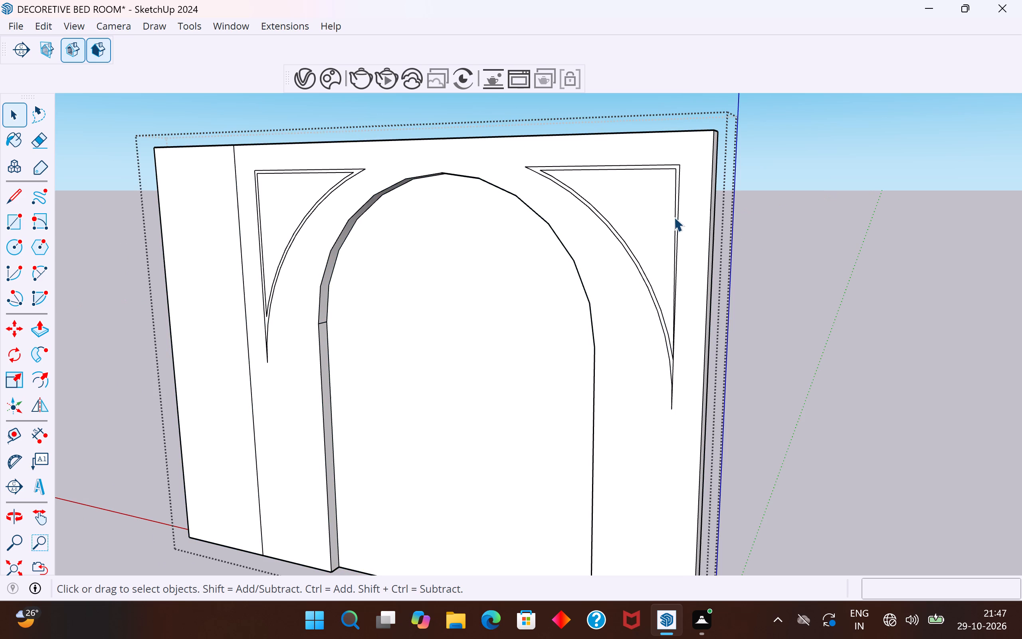
click(674, 217)
click(674, 238)
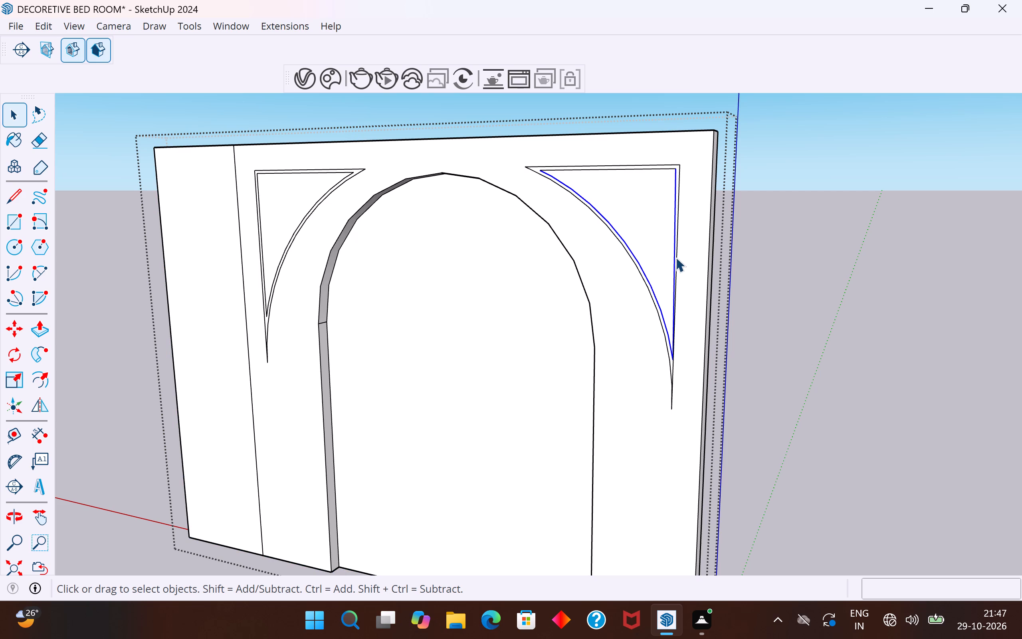
click(675, 262)
scroll(672, 255, up, 4)
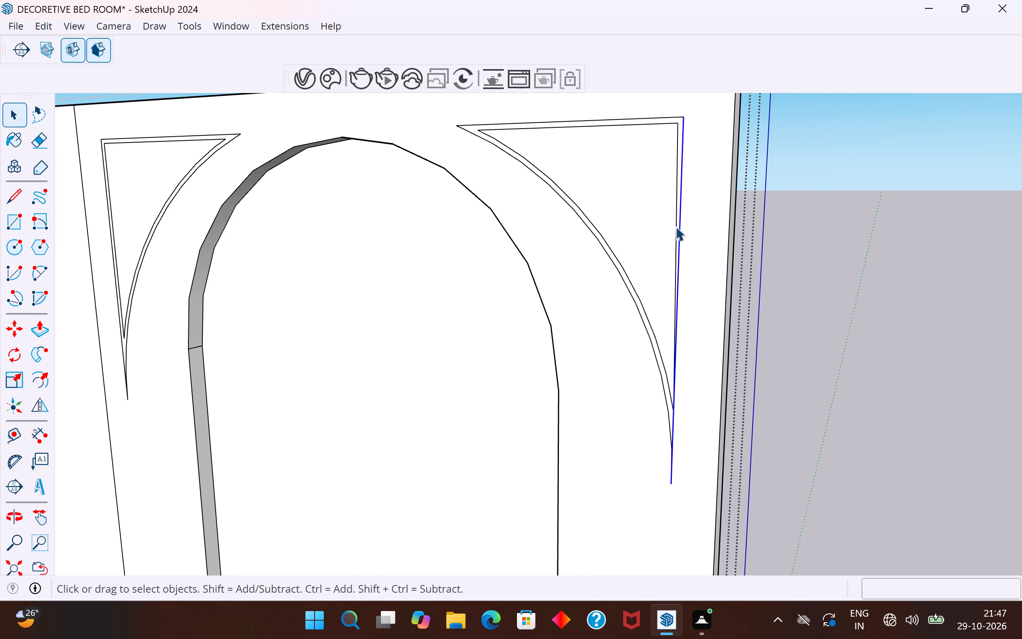
click(675, 226)
click(830, 295)
click(836, 298)
middle_drag(759, 313, 912, 356)
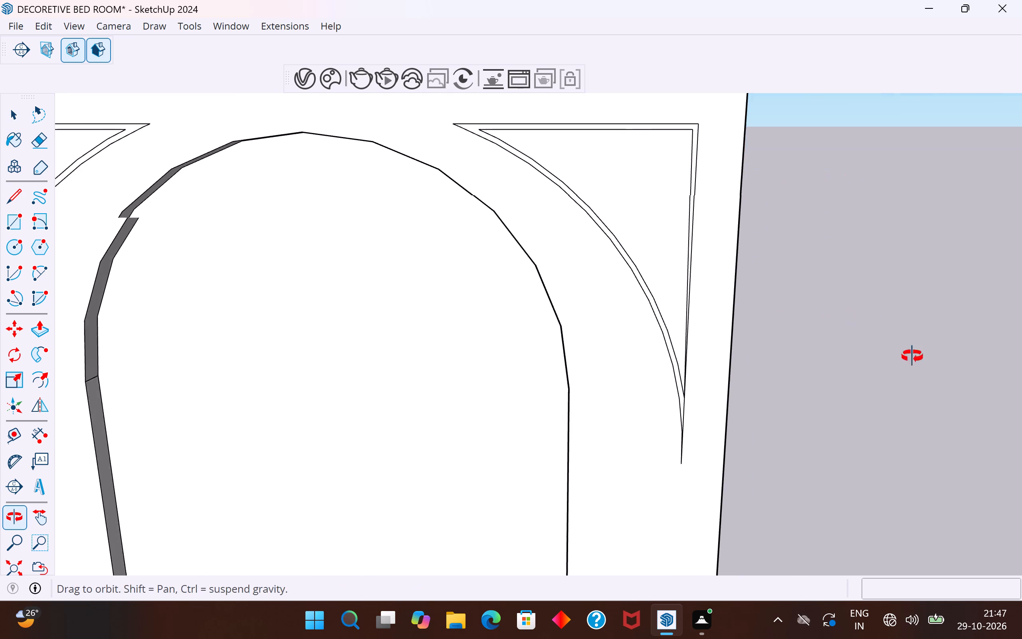
middle_drag(912, 356, 929, 367)
middle_drag(743, 345, 747, 318)
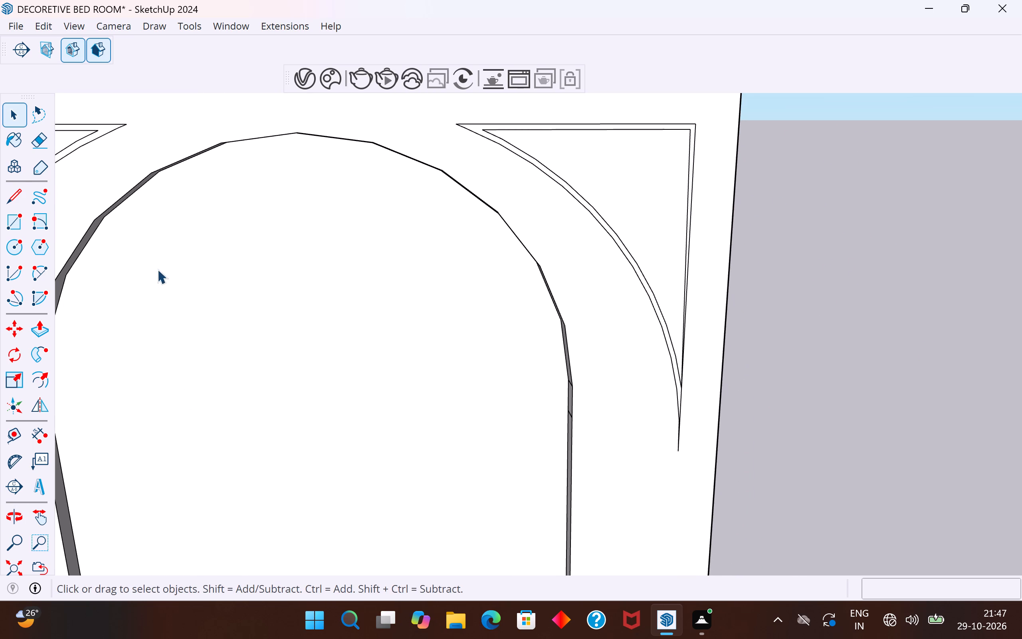
Draw a line about 3' 2" long outside the wall group, from the far panel's inner border corner down to its inner arc.
click(14, 202)
click(687, 132)
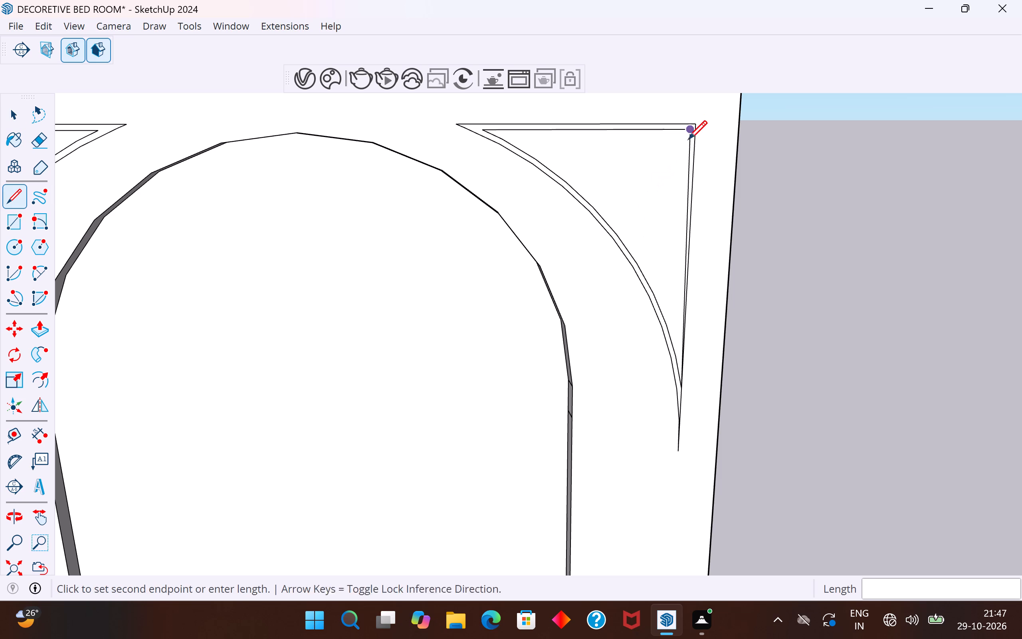
scroll(681, 363, up, 3)
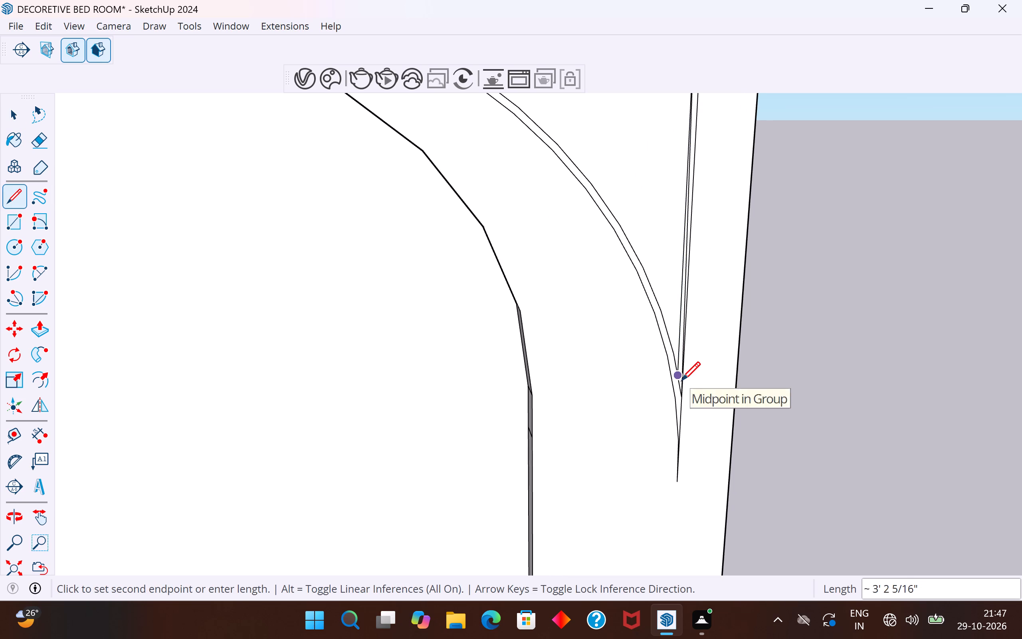
click(675, 365)
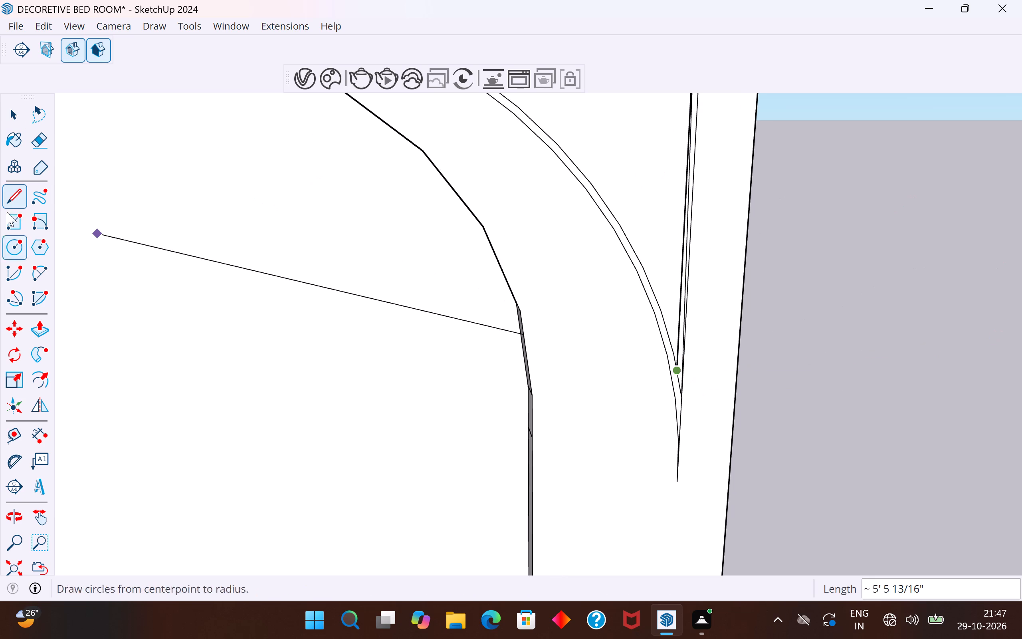
click(17, 122)
middle_drag(762, 380, 719, 414)
scroll(662, 345, up, 3)
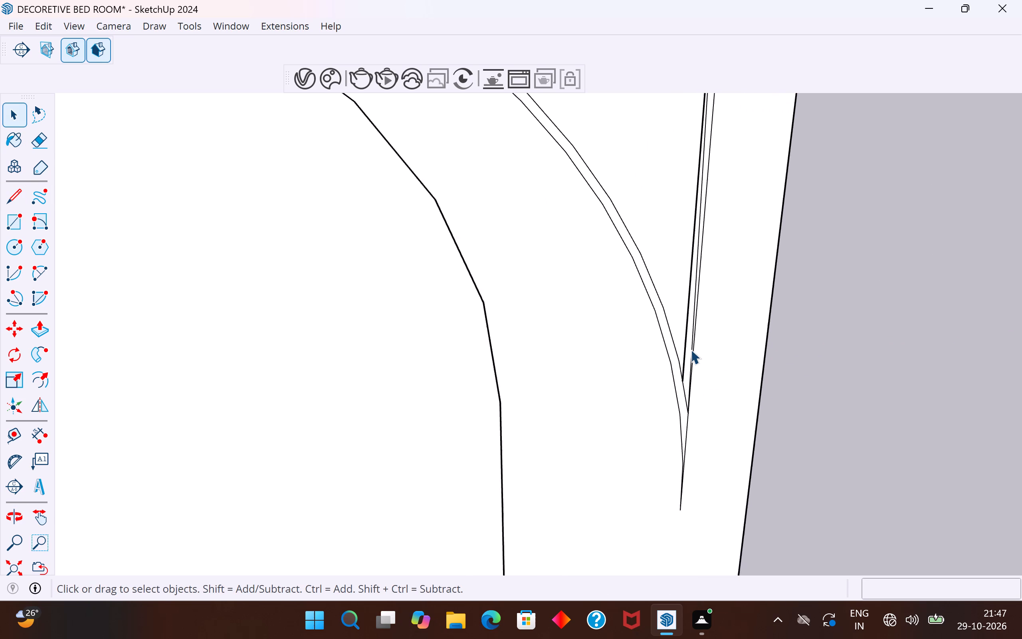
Delete the stray side line drawn outside the wall group on the corner panel farthest from the strip.
scroll(691, 349, up, 6)
click(693, 335)
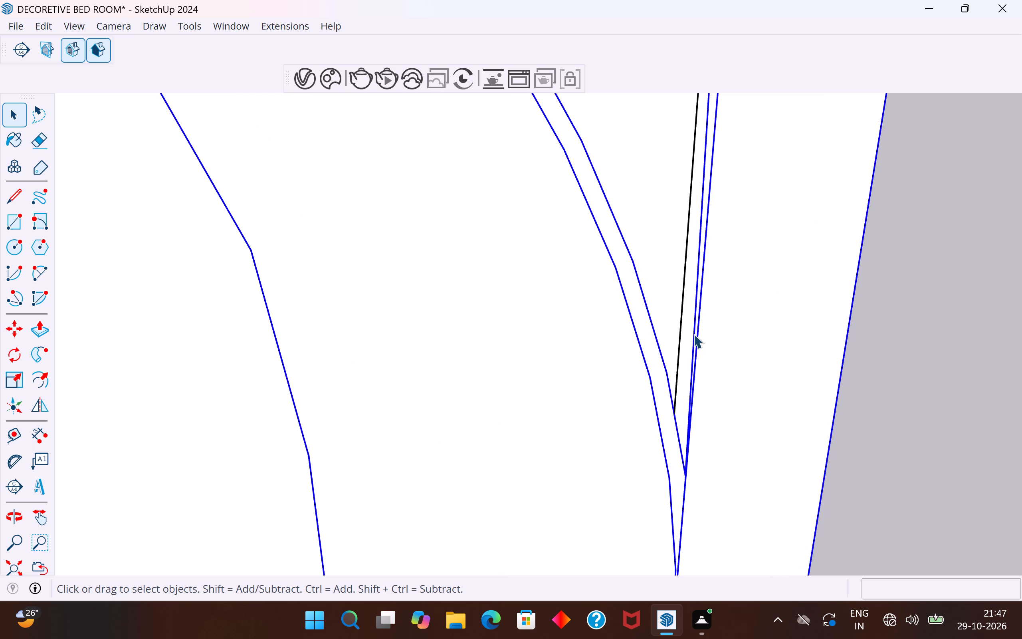
click(693, 334)
click(680, 355)
key(Delete)
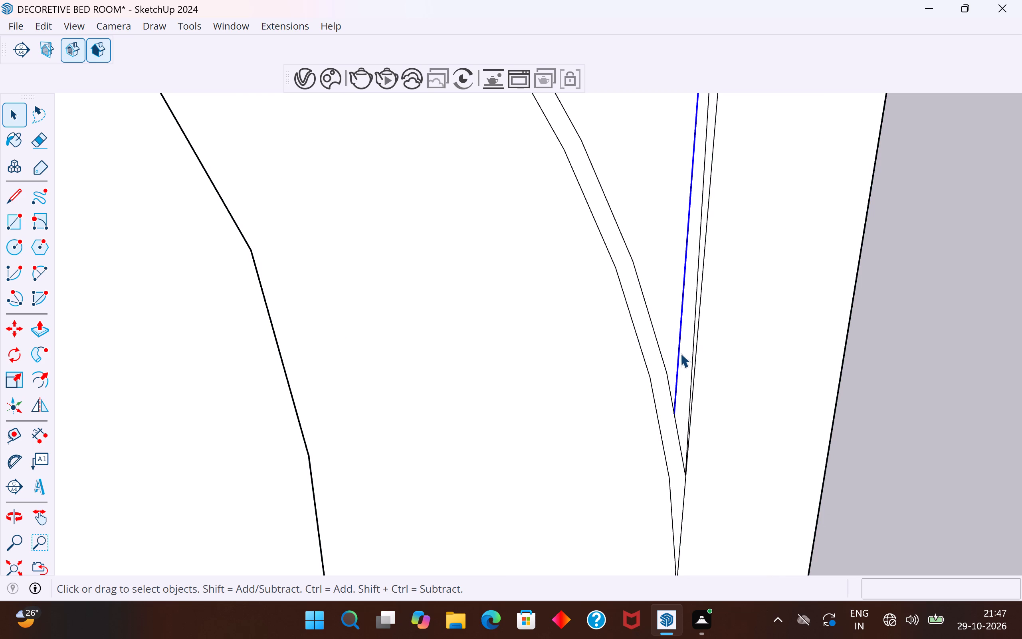
Draw a line about 3' 1 11/16" long inside the wall group, from the far panel's inner border corner down to its inner arc.
scroll(677, 371, down, 19)
scroll(676, 232, up, 4)
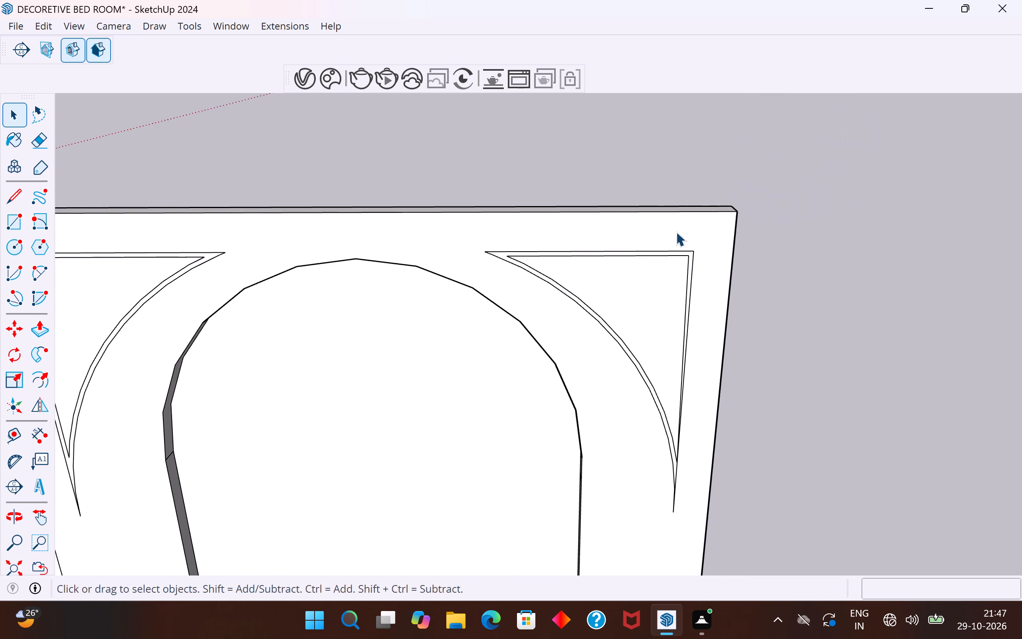
middle_drag(670, 301, 690, 218)
middle_drag(728, 387, 694, 480)
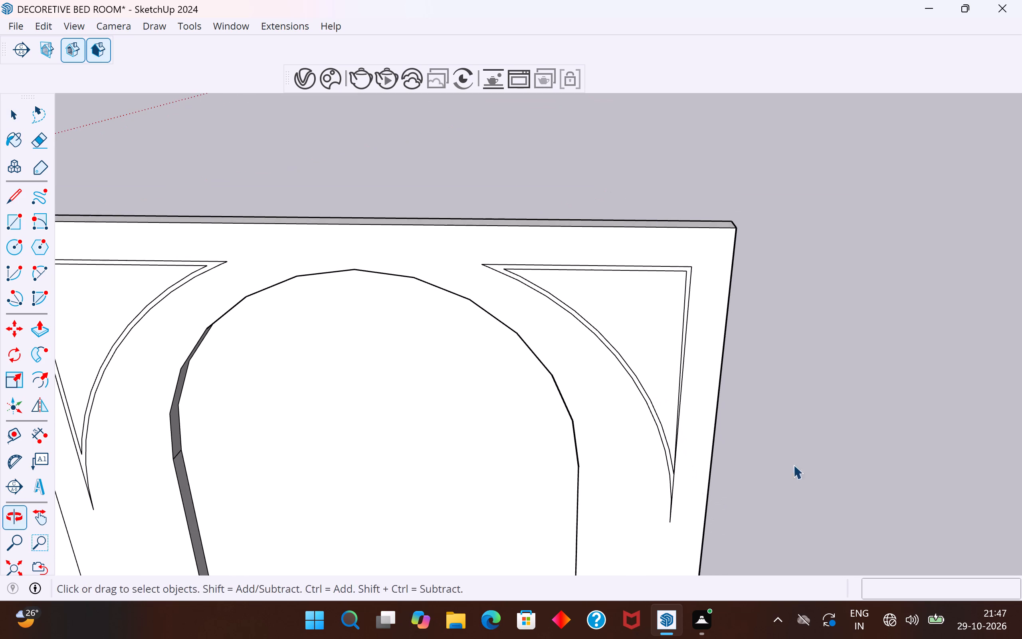
click(618, 279)
click(618, 284)
click(638, 314)
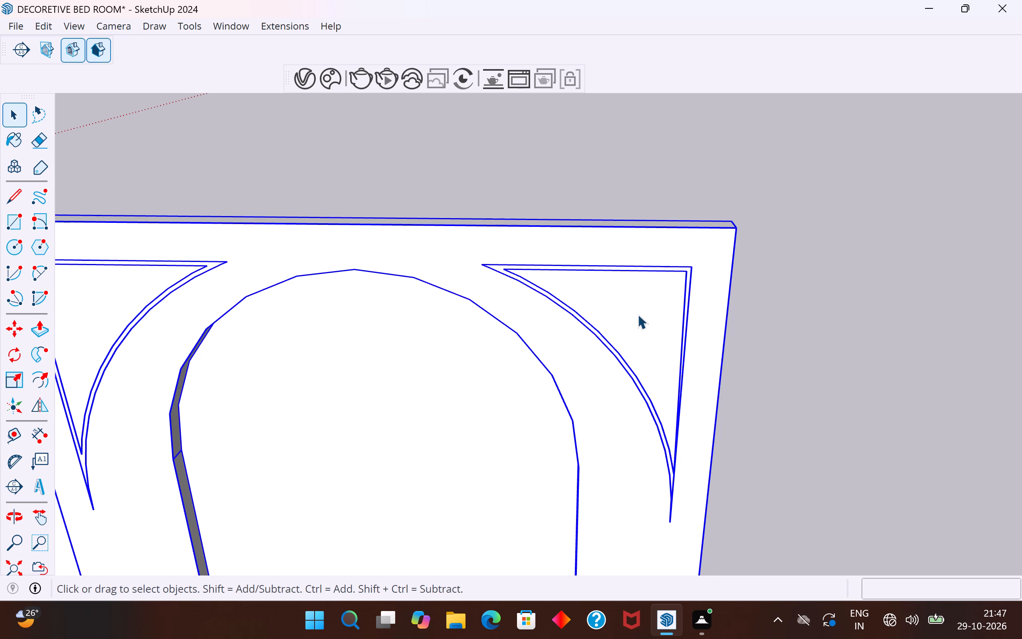
drag(638, 314, 642, 315)
click(650, 329)
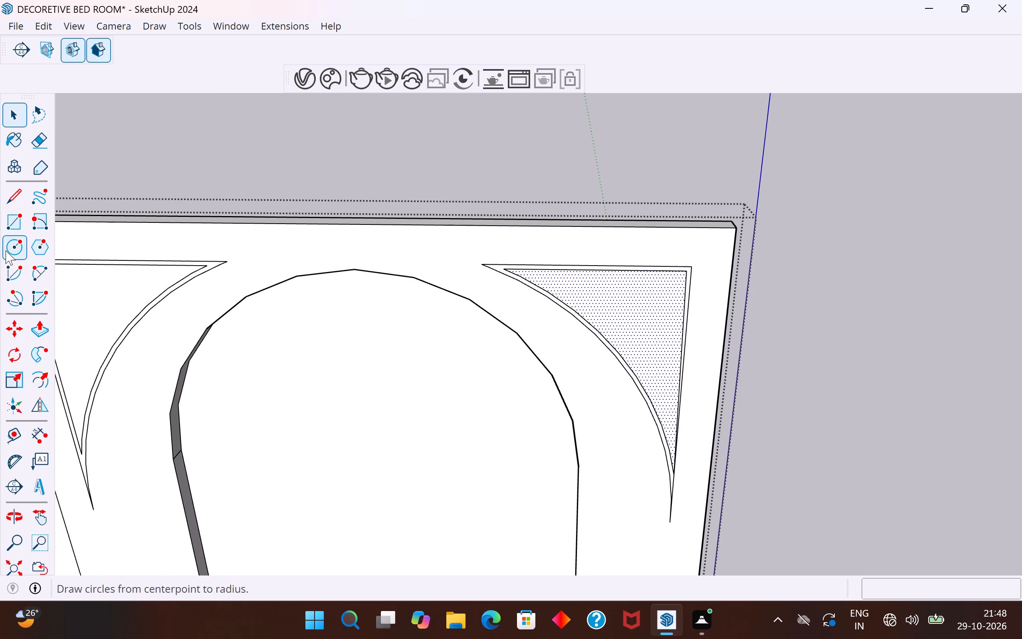
click(14, 199)
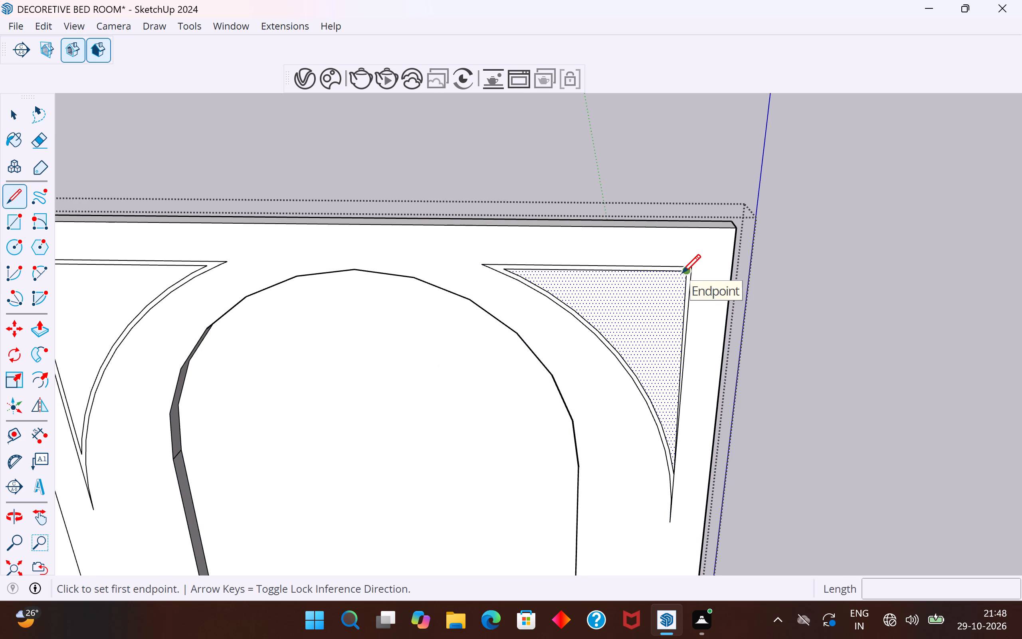
scroll(693, 275, up, 2)
scroll(691, 270, down, 6)
scroll(672, 427, up, 3)
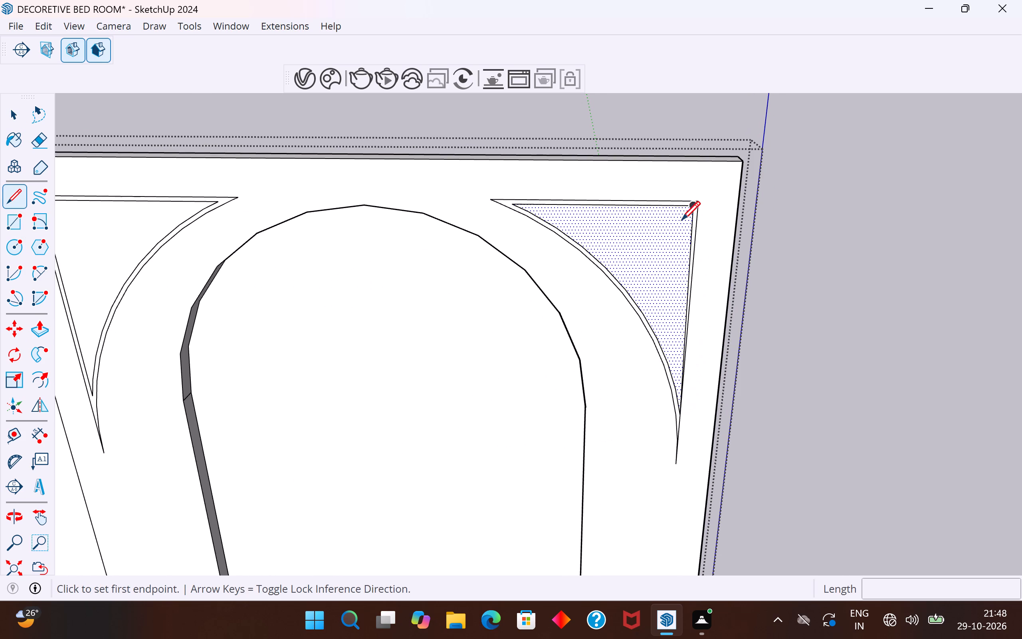
click(691, 210)
scroll(682, 380, up, 4)
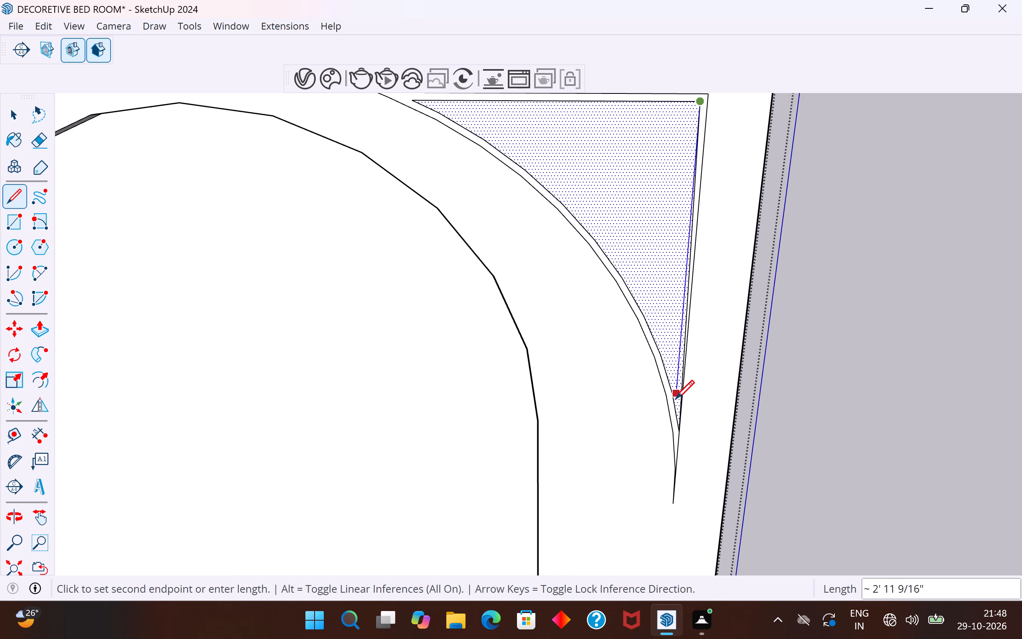
scroll(675, 405, up, 4)
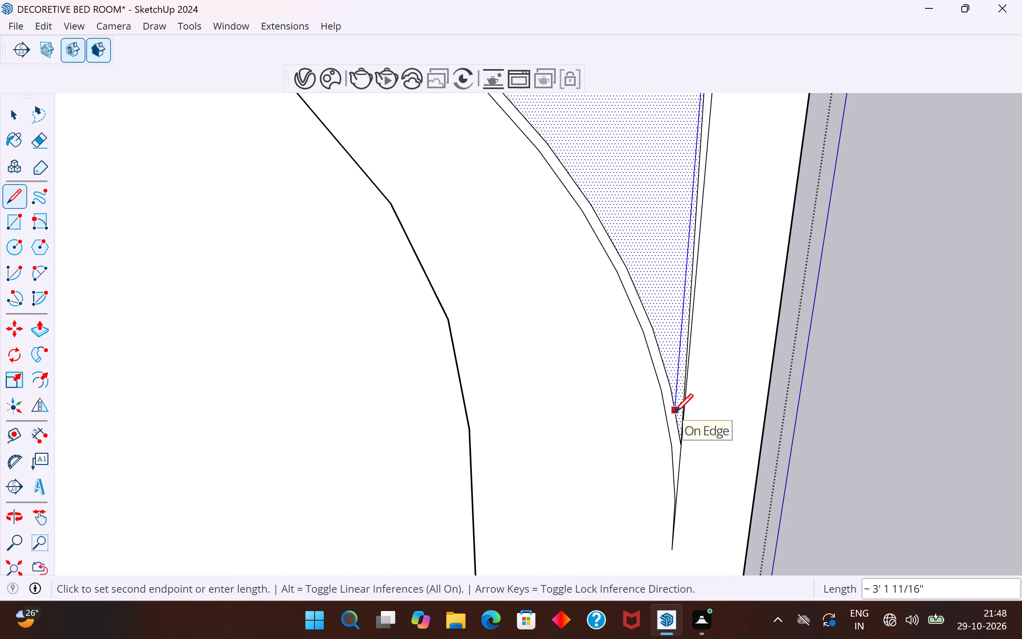
click(674, 412)
Delete the far panel's original slanted inner side edge and leftover arc tip beside the new line, and leave the wall group.
click(18, 121)
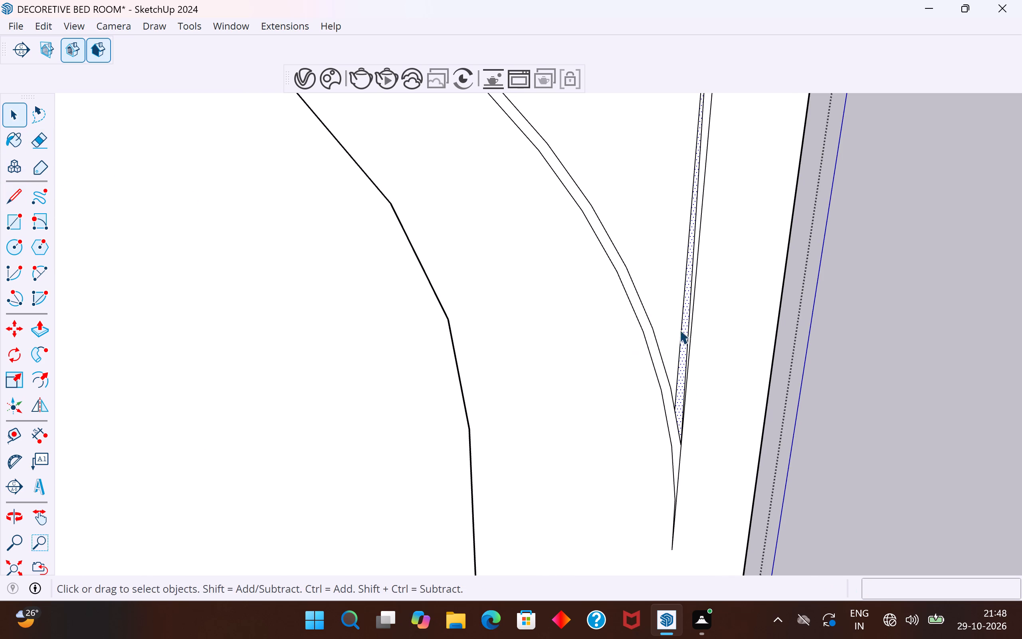
click(687, 321)
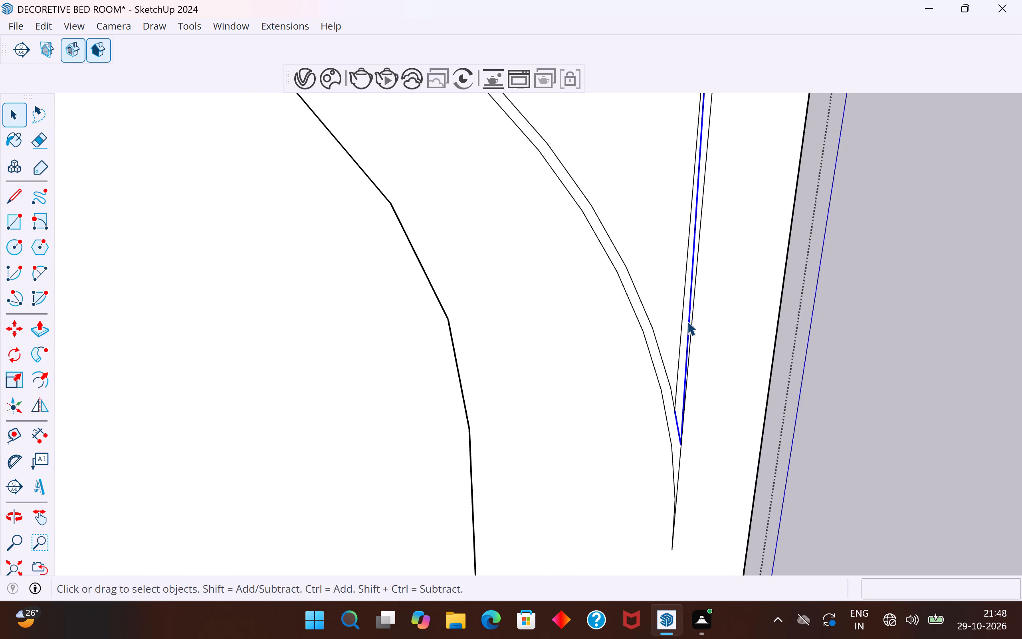
key(Delete)
scroll(642, 496, down, 7)
scroll(642, 496, up, 1)
scroll(642, 496, down, 5)
scroll(829, 280, down, 4)
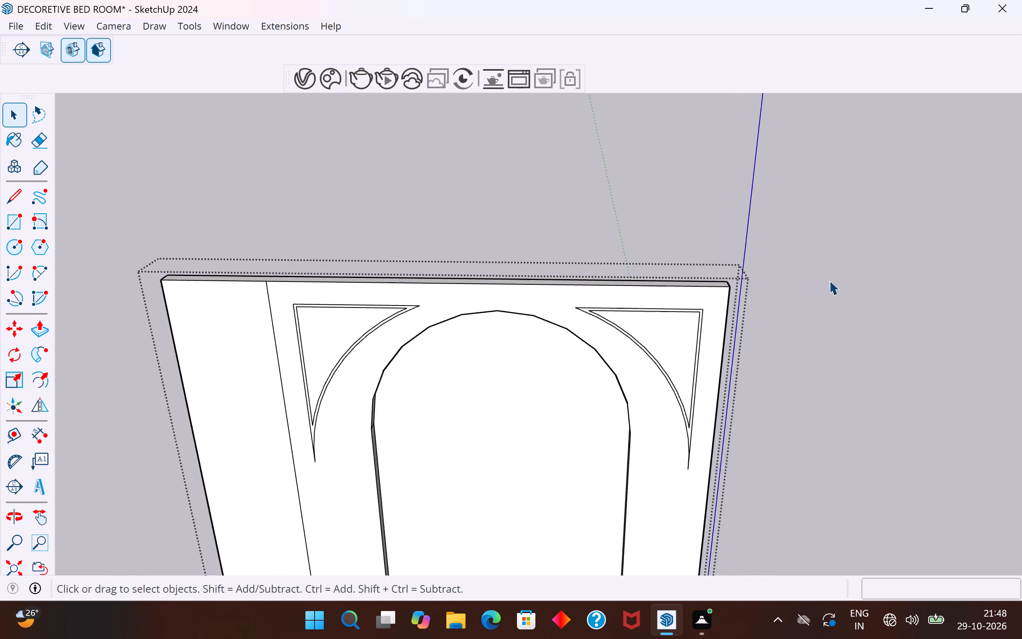
click(487, 200)
Offset the inner face of the corner panel farthest from the strip inward by about 1 3/16".
scroll(675, 356, up, 1)
click(689, 345)
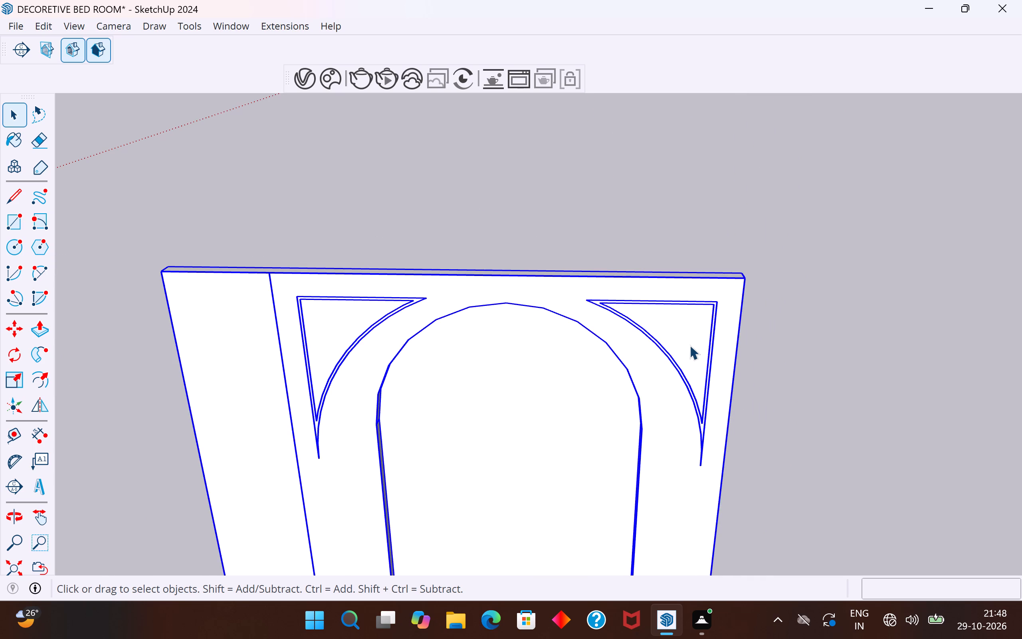
click(692, 327)
double_click(687, 335)
click(692, 337)
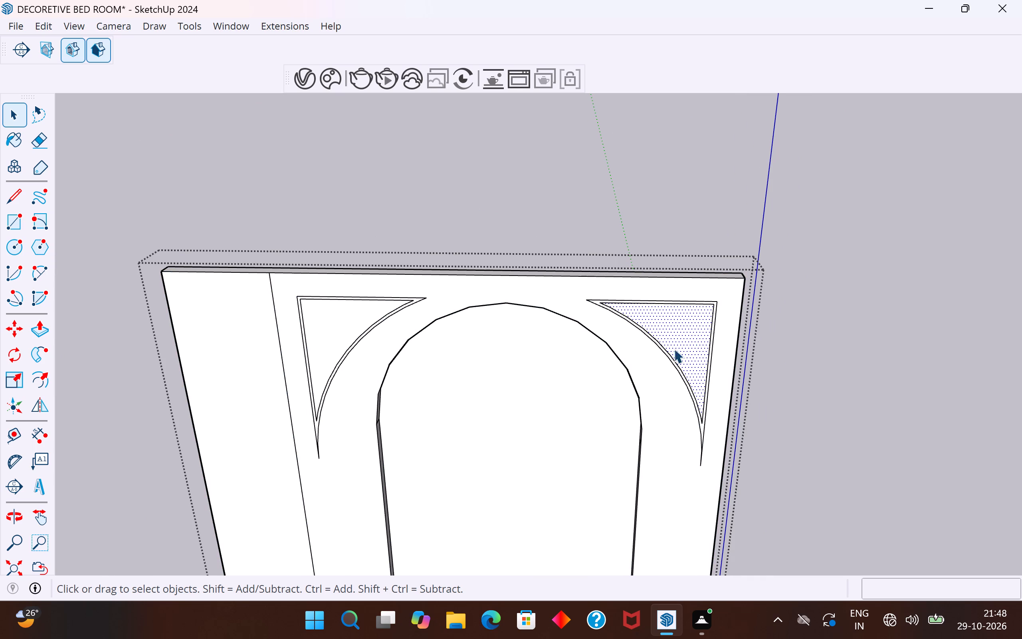
click(37, 380)
scroll(678, 306, up, 3)
drag(678, 306, 687, 309)
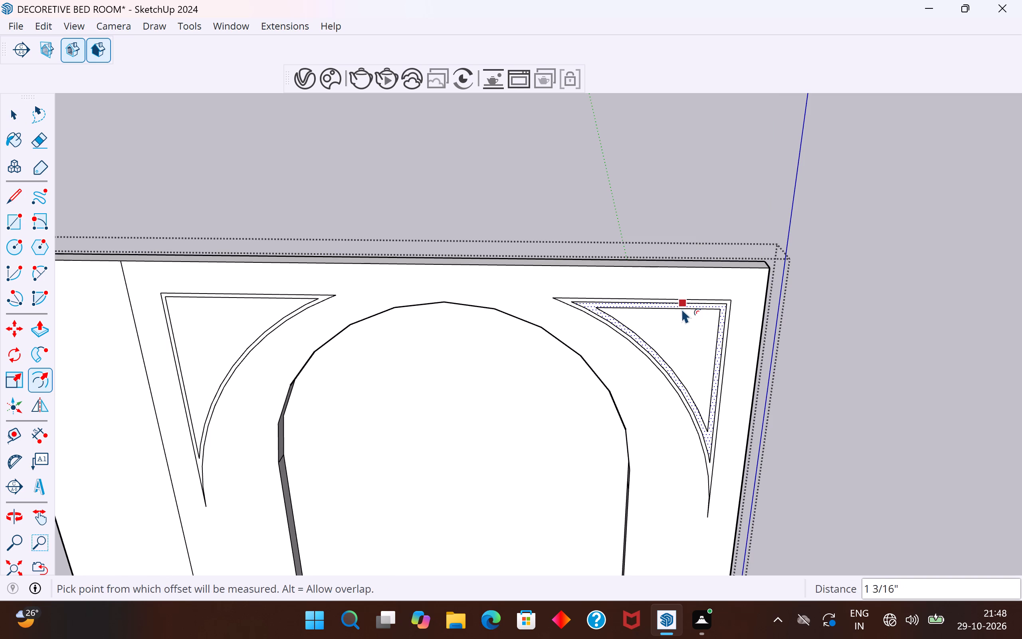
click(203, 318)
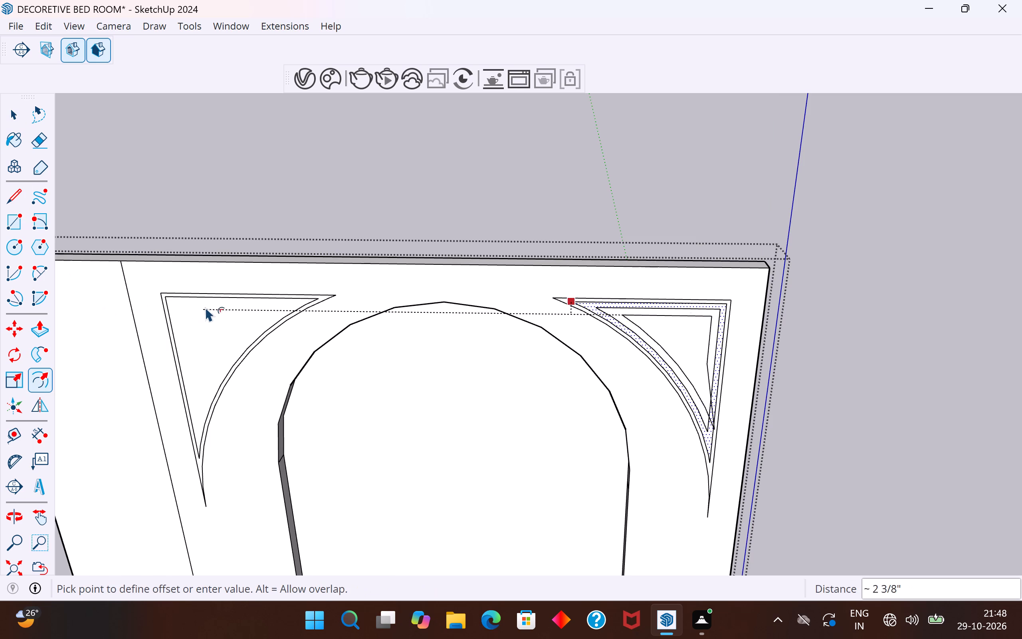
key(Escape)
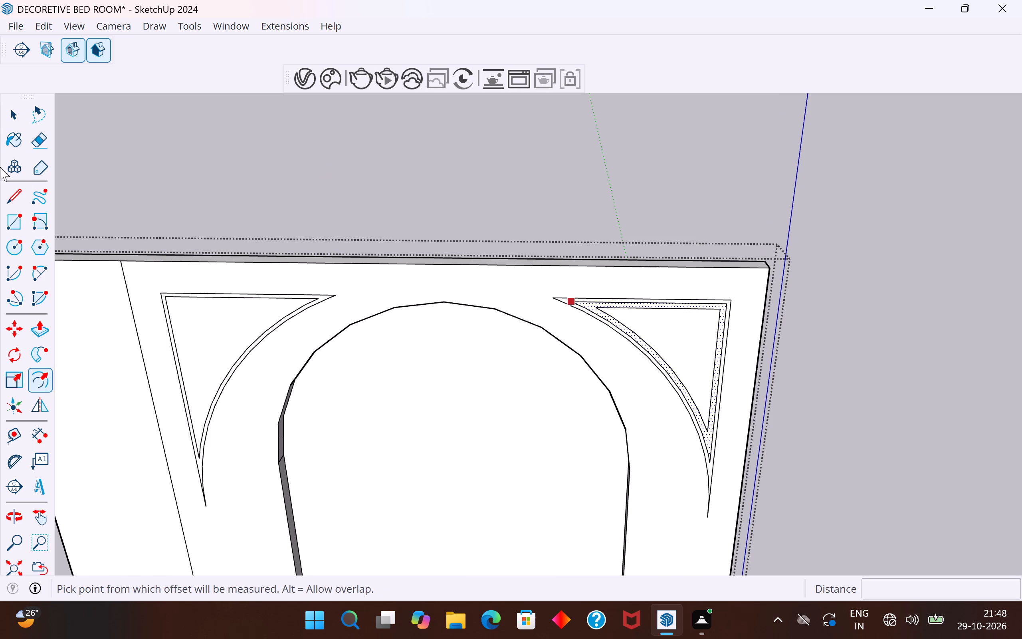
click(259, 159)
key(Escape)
Repeat the same inward offset of about 1 3/16" on the inner face of the corner panel nearest the strip.
click(16, 114)
click(143, 165)
click(196, 343)
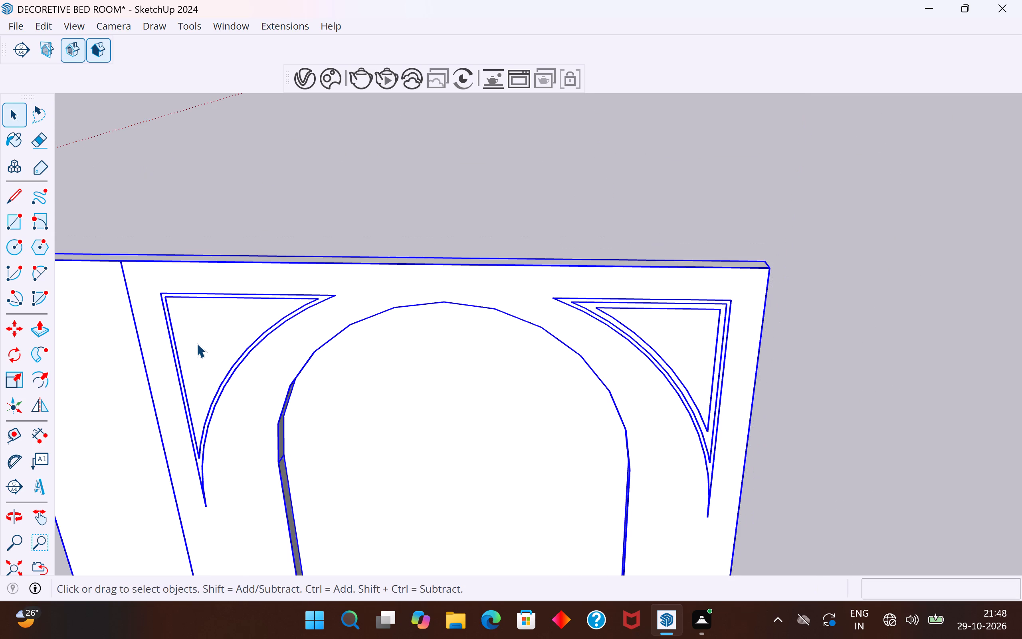
click(213, 333)
click(220, 327)
triple_click(235, 318)
click(236, 317)
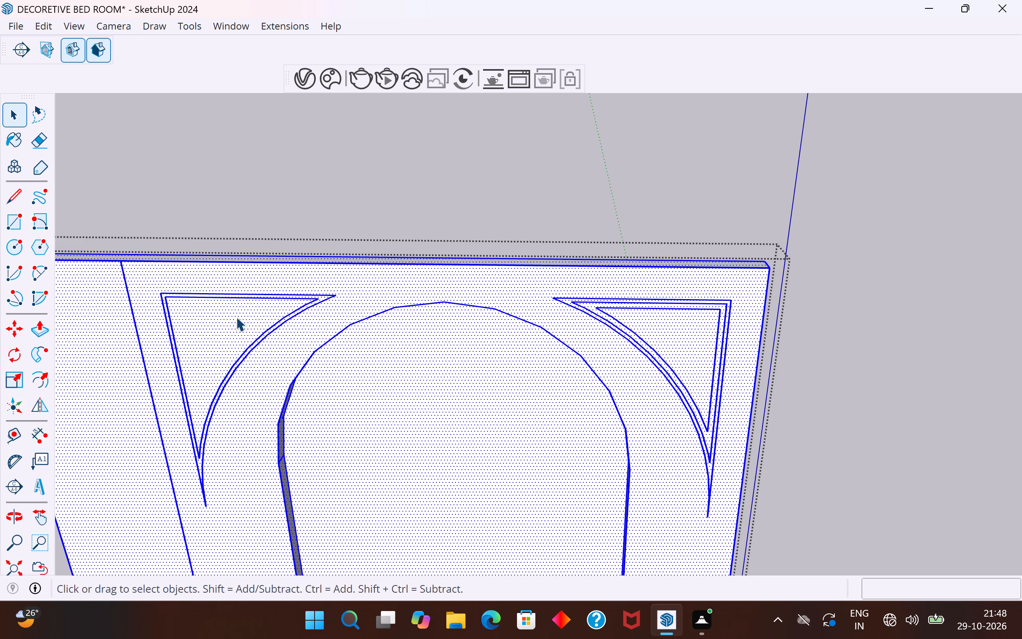
drag(236, 318, 236, 324)
click(214, 330)
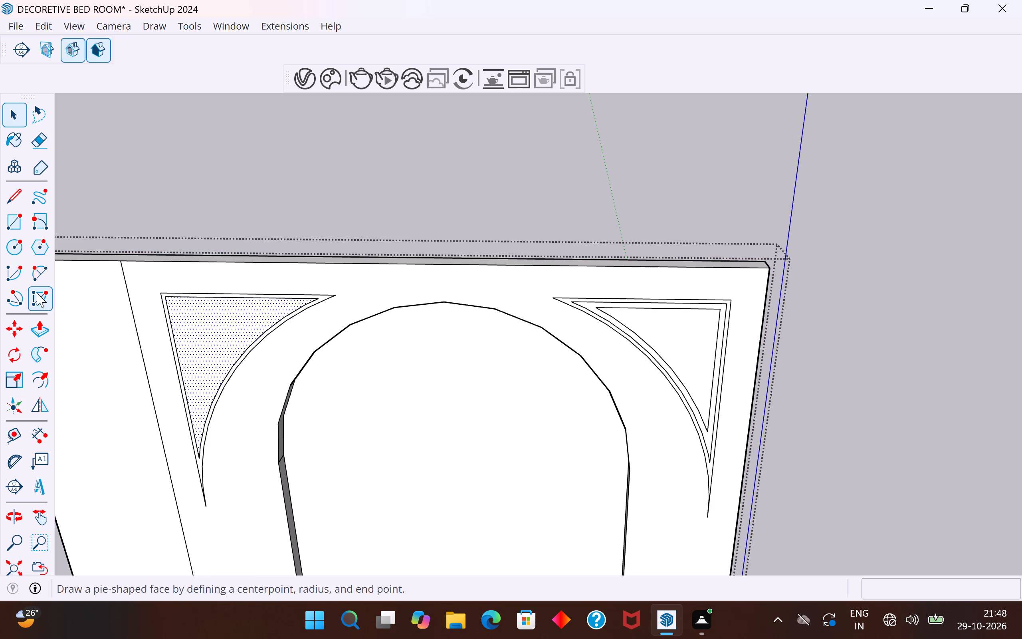
click(39, 389)
double_click(191, 337)
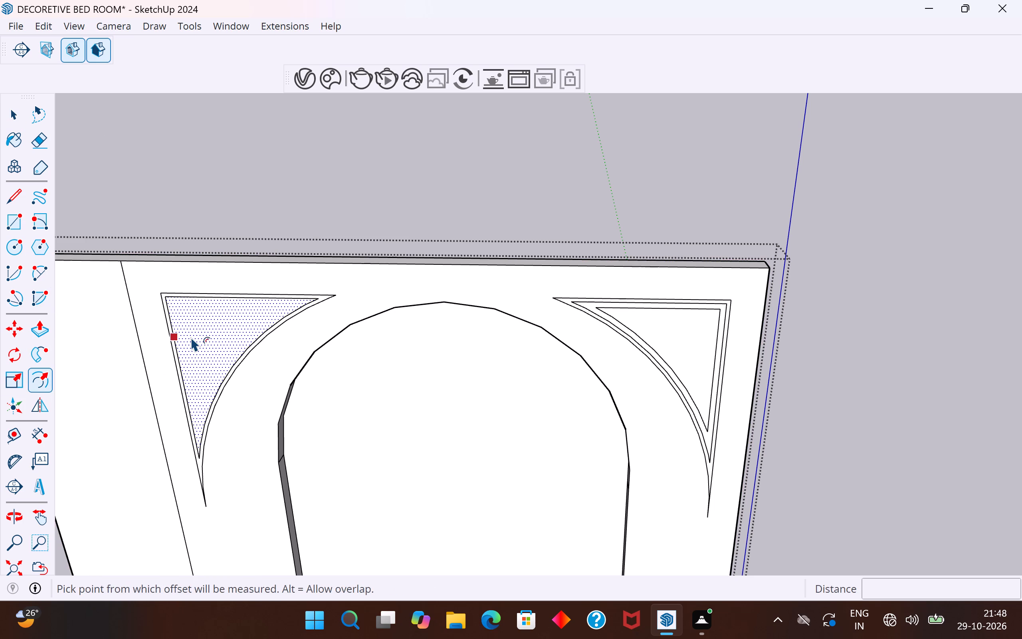
click(17, 118)
click(264, 165)
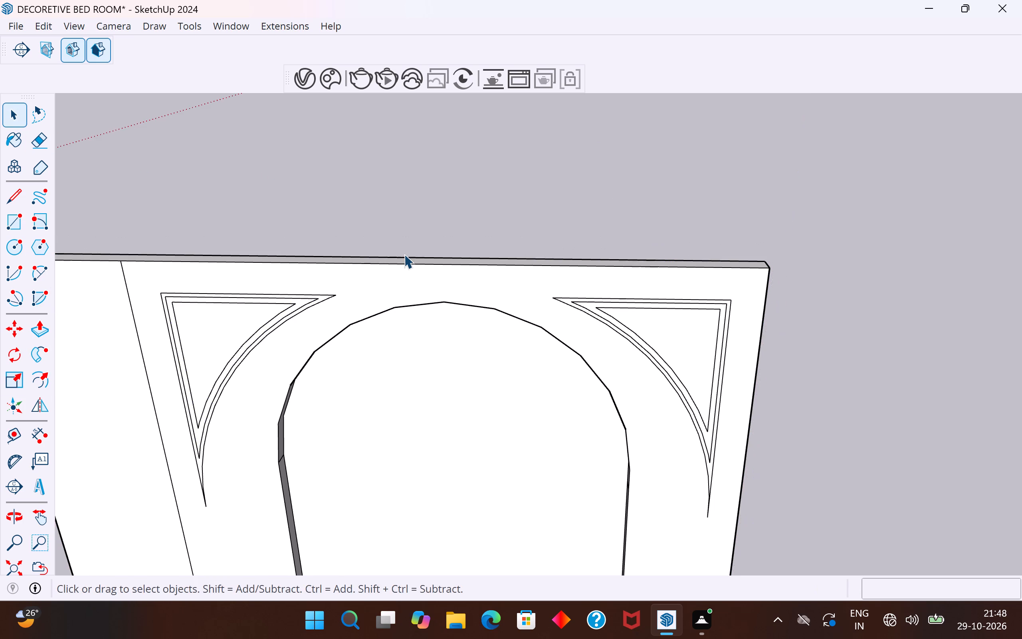
Examine the arched bed wall in the reference image and compare it with the modelled wall and its corner panels.
scroll(404, 254, down, 5)
scroll(505, 217, down, 6)
middle_drag(562, 286, 547, 217)
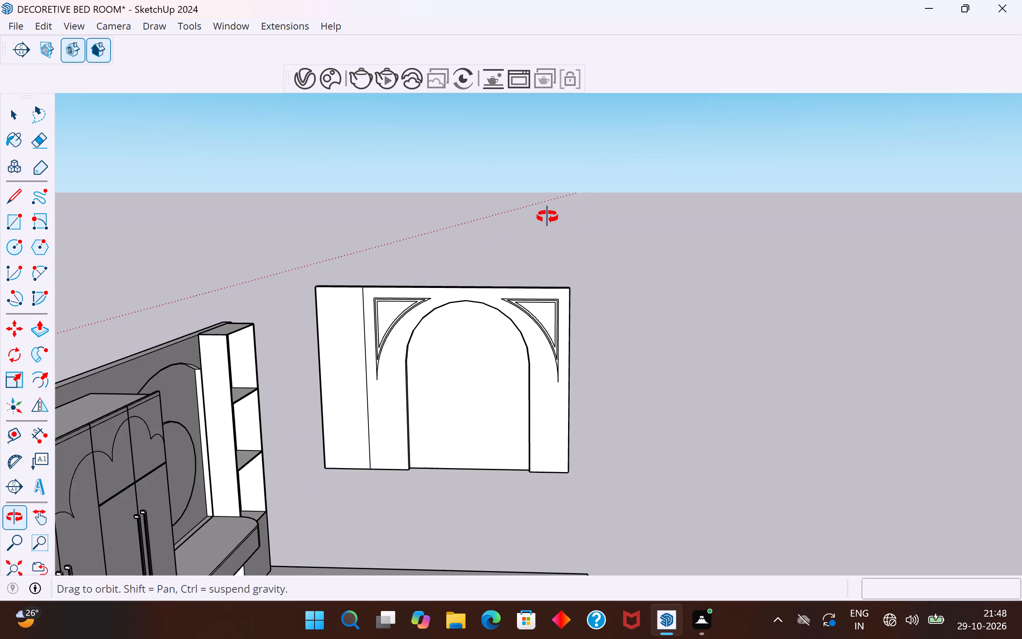
middle_drag(547, 217, 487, 244)
scroll(502, 334, down, 4)
middle_drag(518, 359, 481, 359)
middle_drag(524, 405, 381, 404)
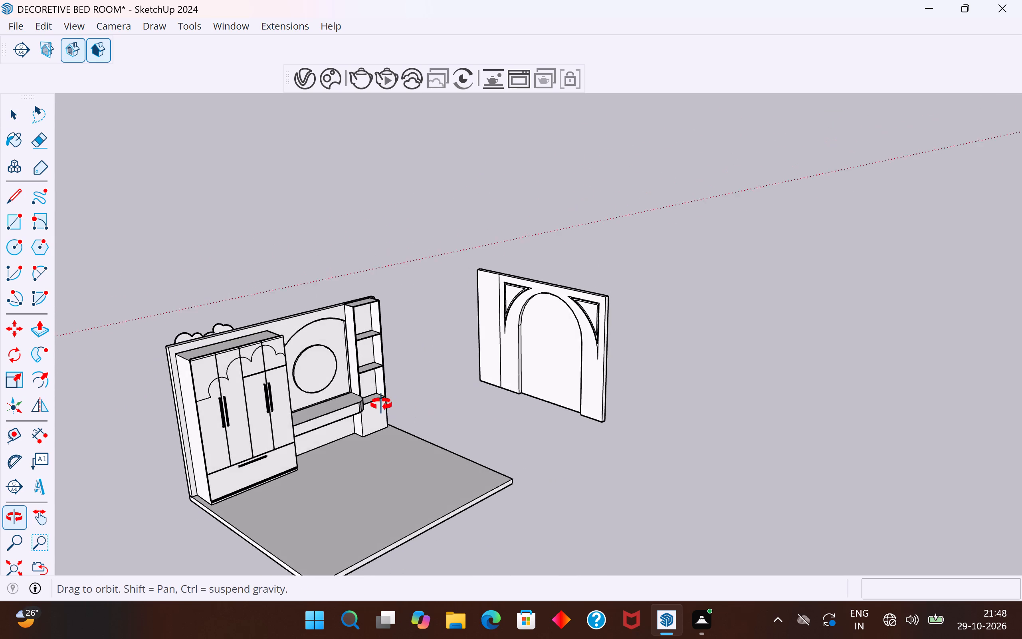
middle_drag(381, 404, 379, 402)
scroll(566, 339, down, 9)
scroll(232, 251, up, 3)
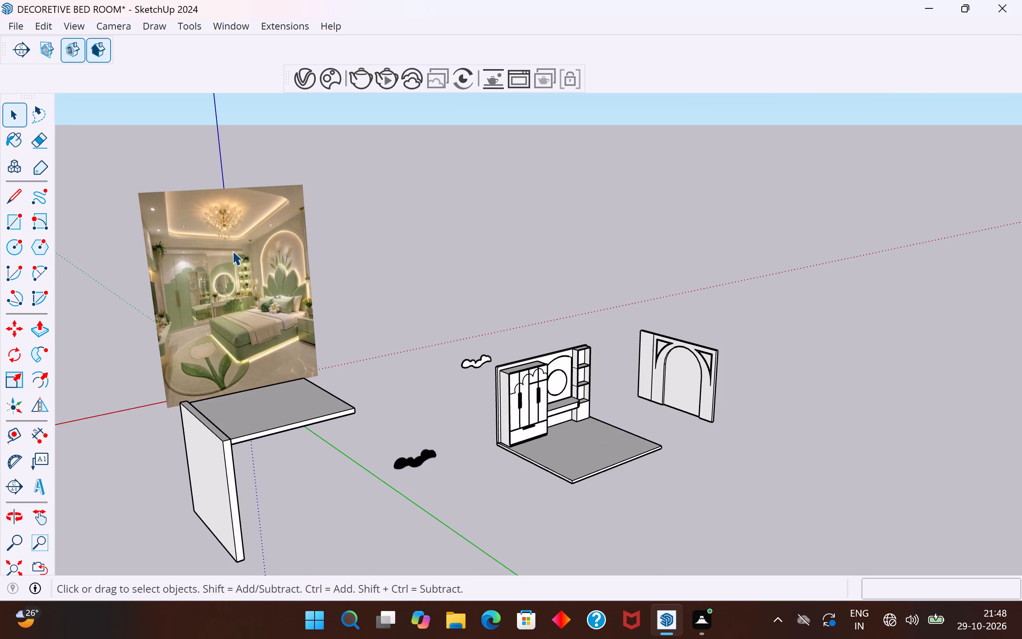
scroll(285, 247, up, 3)
scroll(247, 276, up, 3)
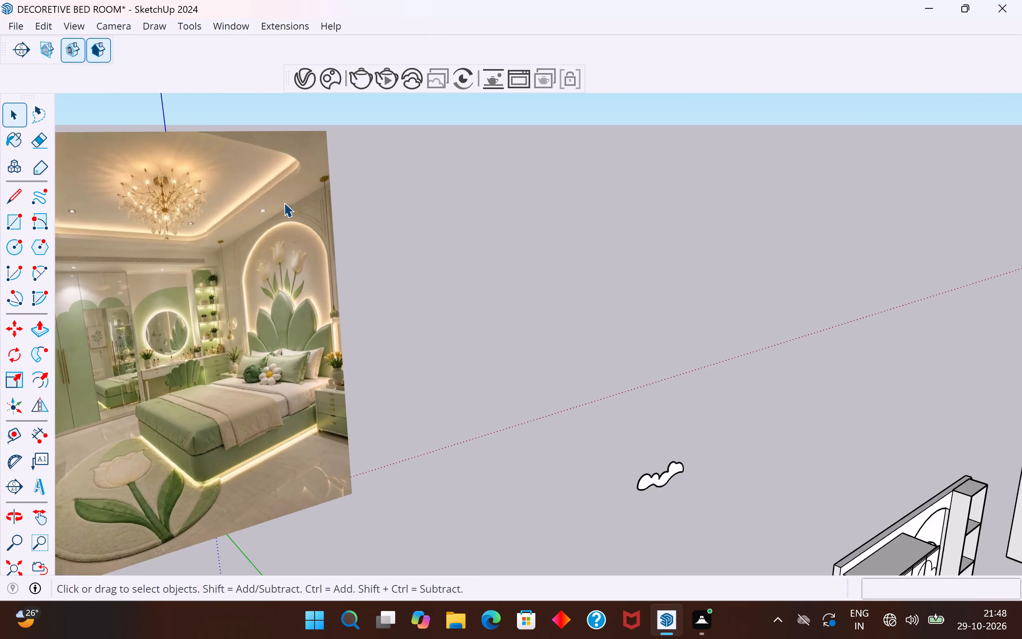
scroll(284, 202, up, 5)
middle_drag(252, 321, 254, 291)
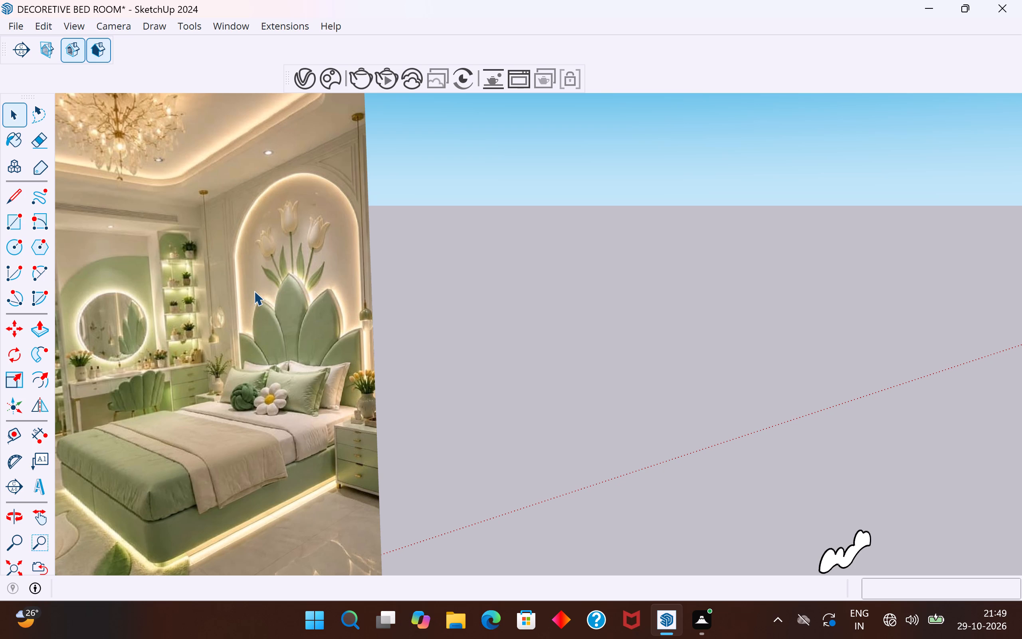
scroll(249, 219, down, 11)
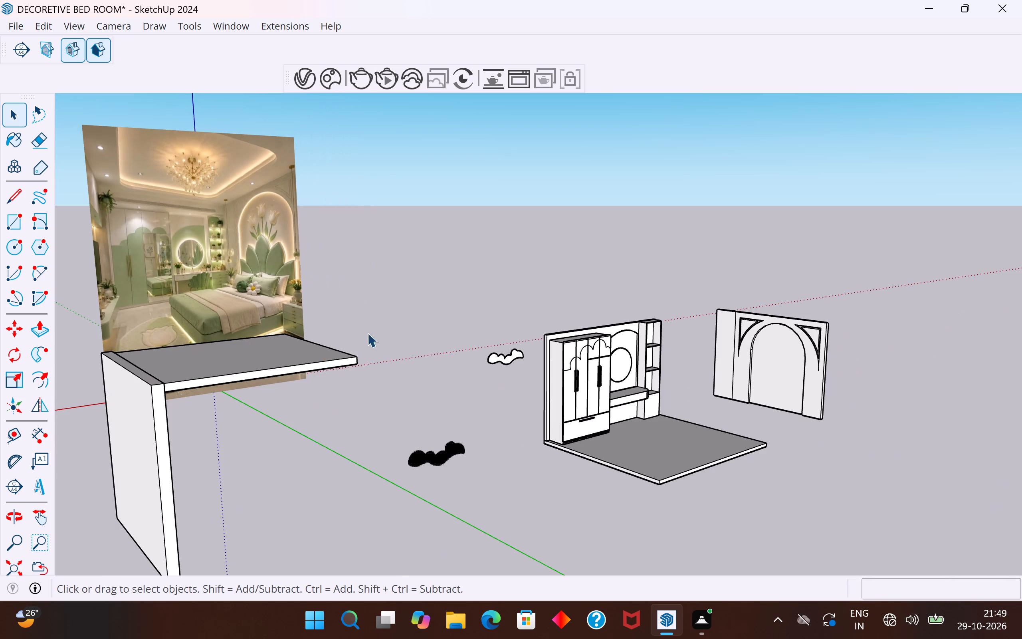
scroll(888, 358, up, 4)
scroll(601, 321, up, 2)
middle_drag(588, 383, 820, 468)
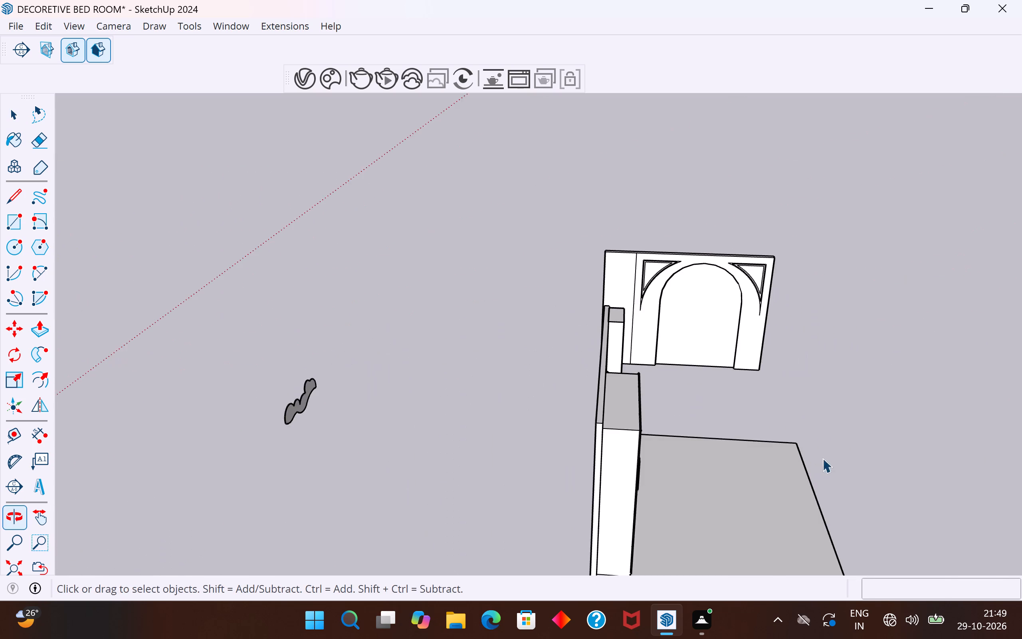
scroll(814, 398, up, 8)
middle_drag(775, 242, 680, 160)
scroll(729, 389, up, 3)
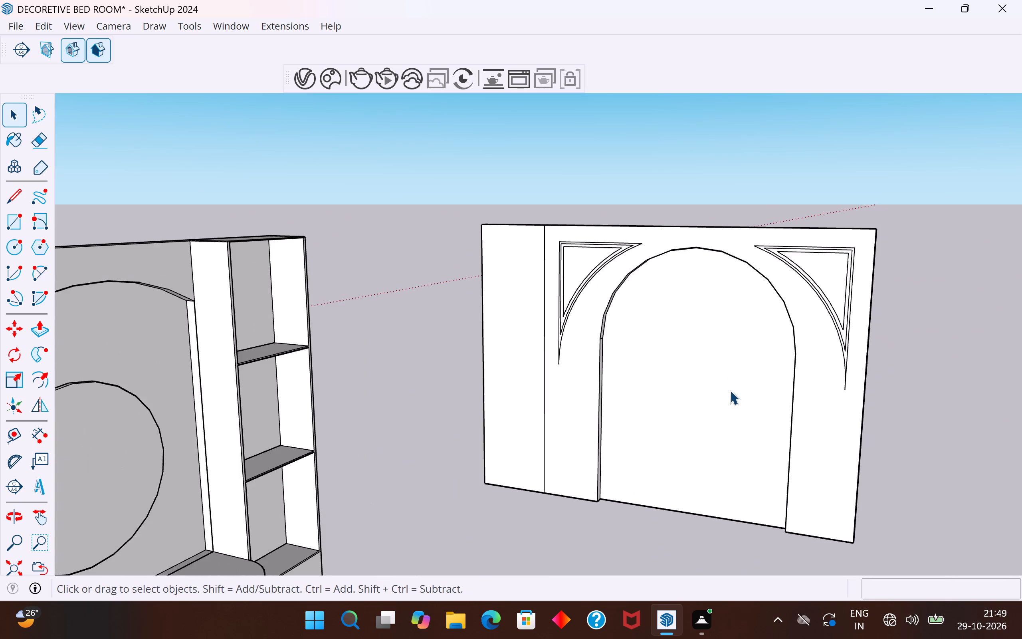
scroll(633, 343, down, 3)
scroll(810, 415, up, 2)
scroll(812, 351, up, 1)
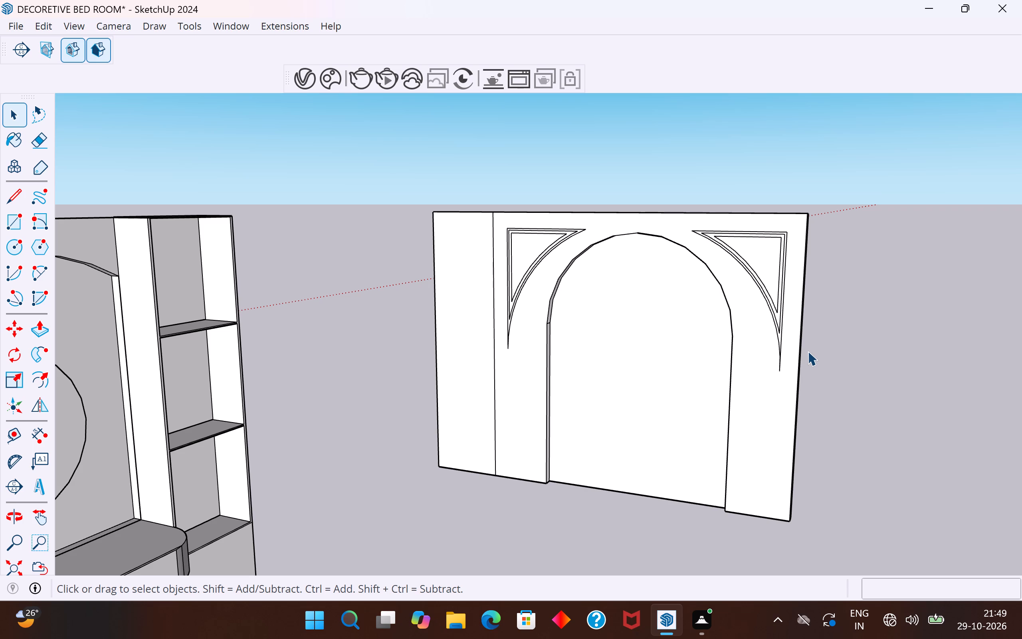
Select the top edge of the innermost border on the corner panel farthest from the strip, inside the wall group.
scroll(756, 297, up, 2)
scroll(755, 248, up, 7)
middle_drag(753, 217, 748, 248)
scroll(764, 224, up, 3)
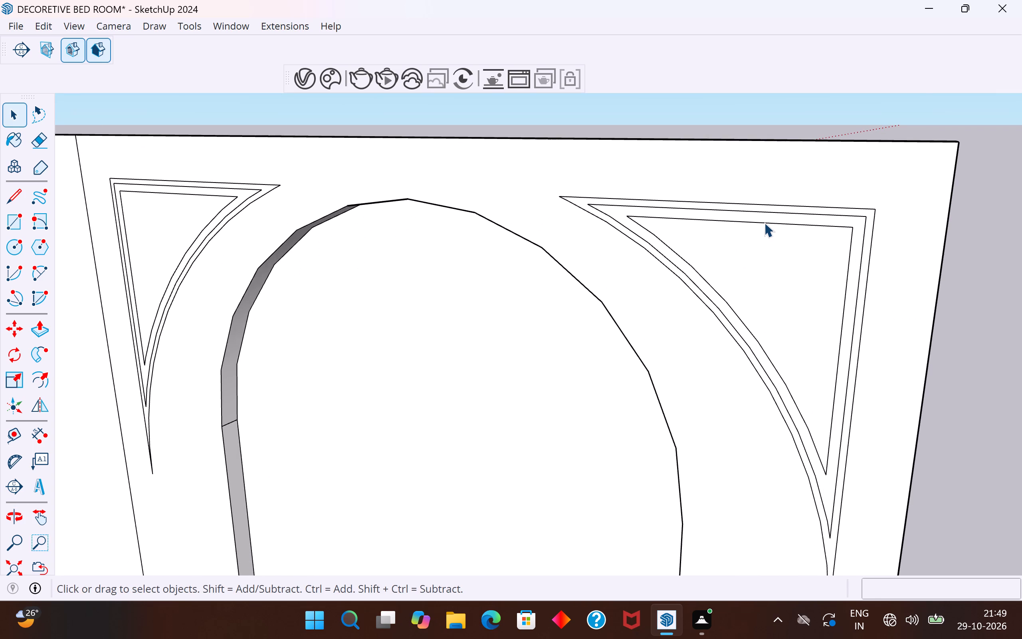
click(764, 222)
click(764, 222)
double_click(771, 223)
click(771, 223)
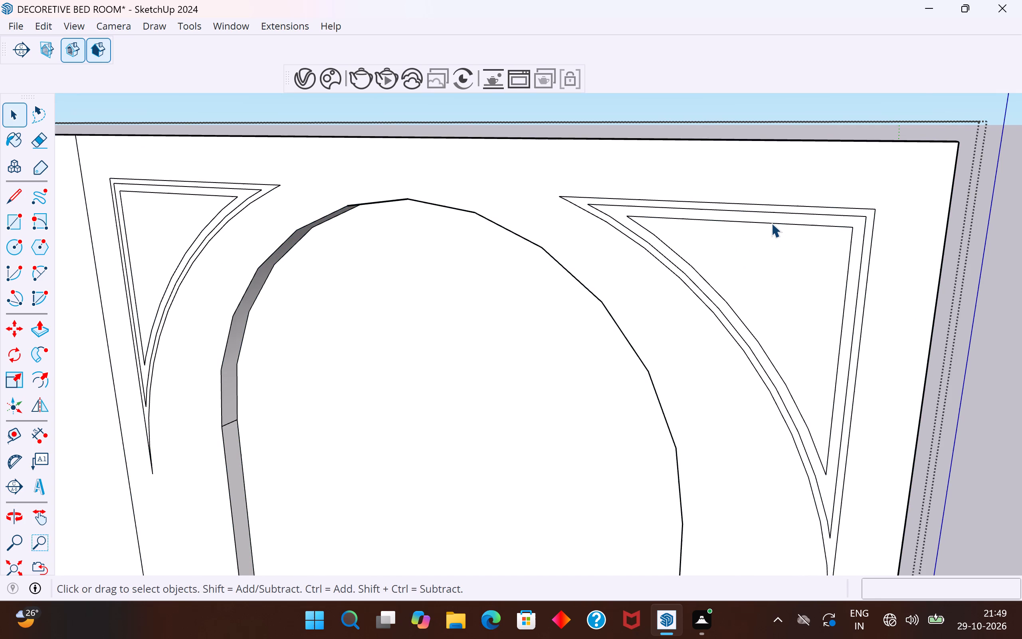
click(780, 229)
click(784, 223)
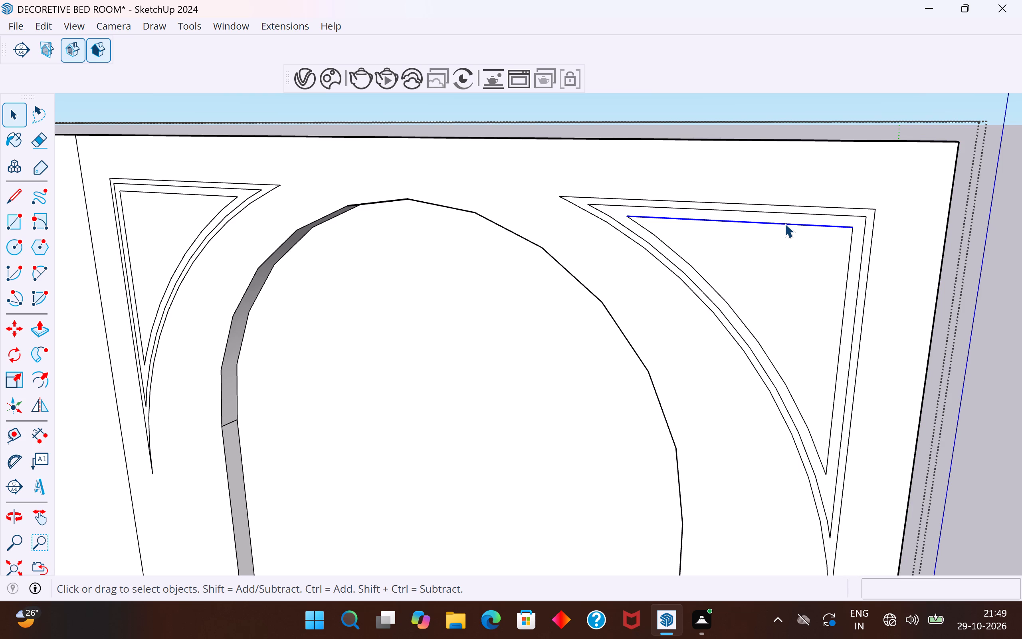
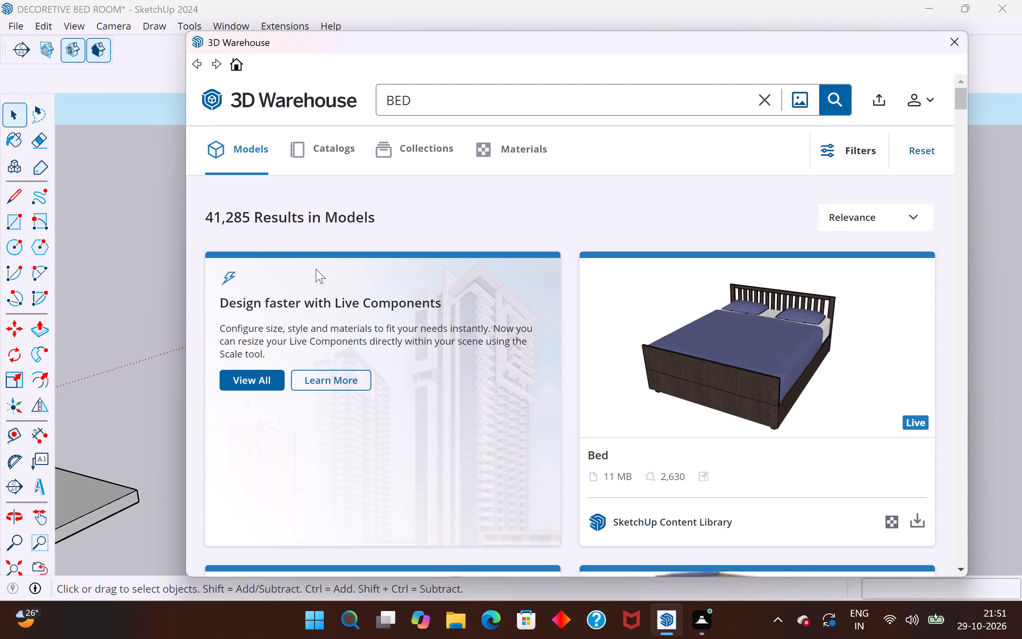
Browse the BED results and load the 21 MB "Bed" with dotted bedding, side table and foot bench into the model.
scroll(521, 254, down, 4)
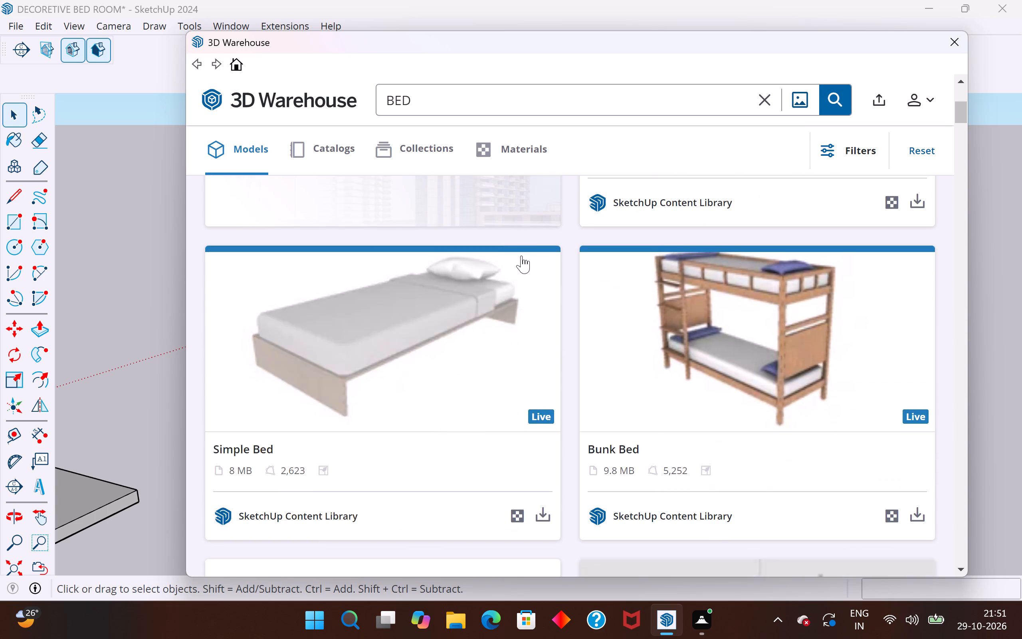
scroll(521, 256, down, 15)
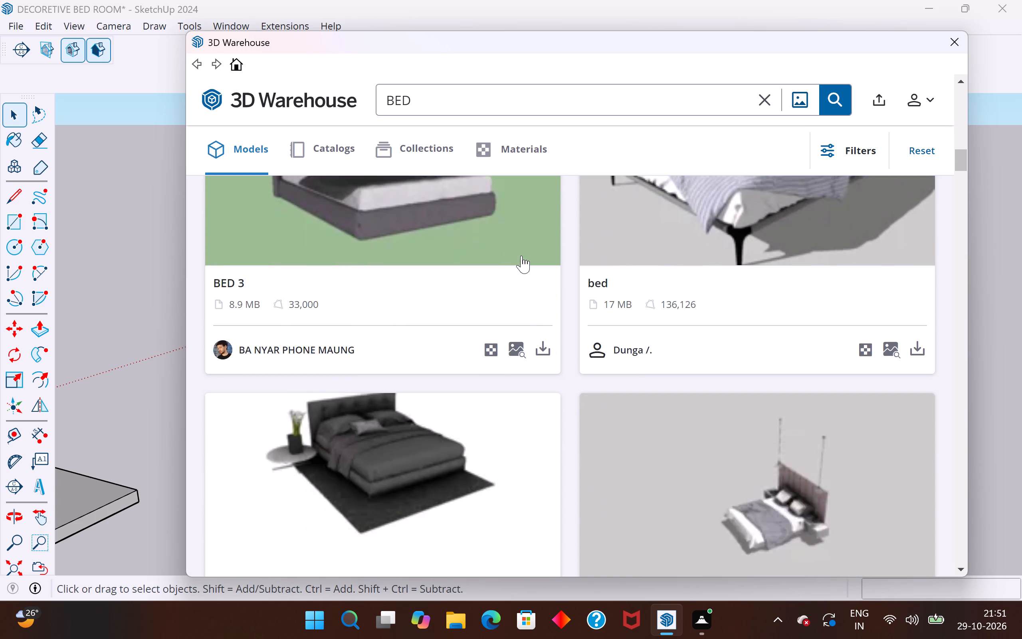
scroll(521, 256, down, 4)
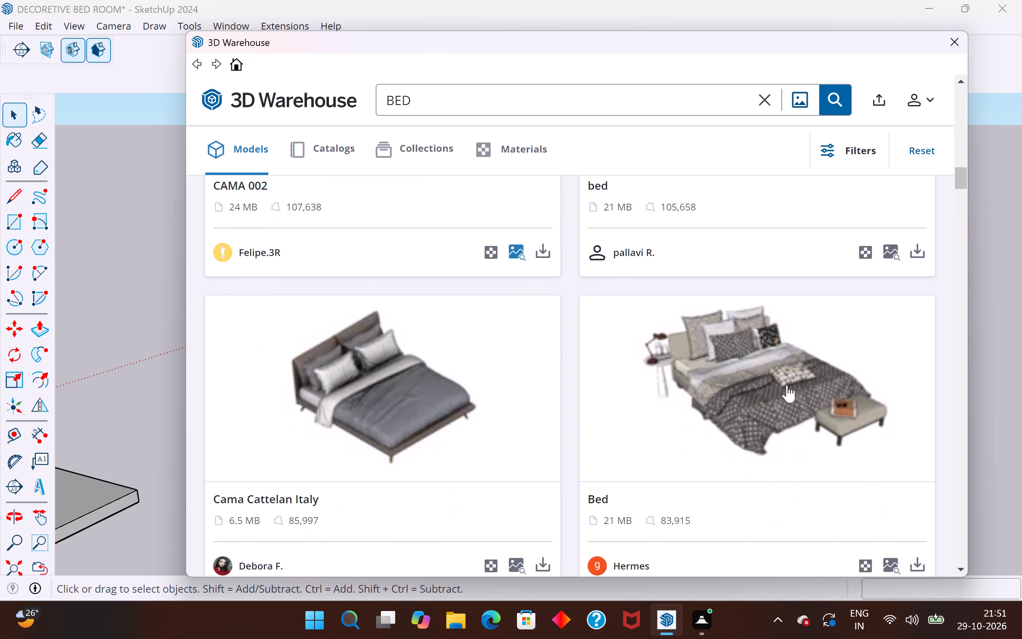
scroll(675, 399, down, 3)
scroll(759, 389, up, 2)
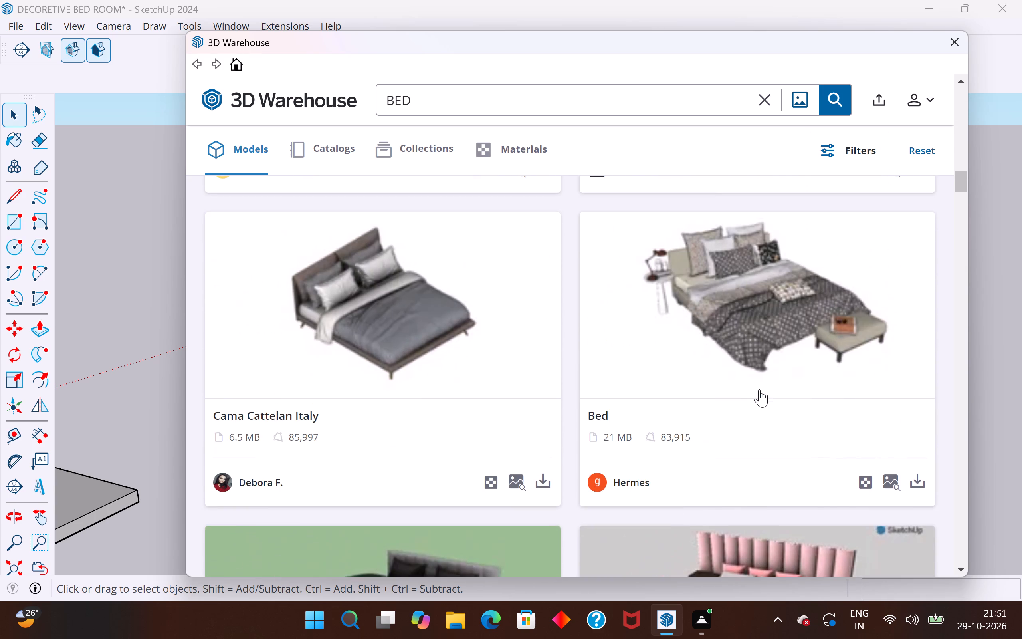
click(916, 484)
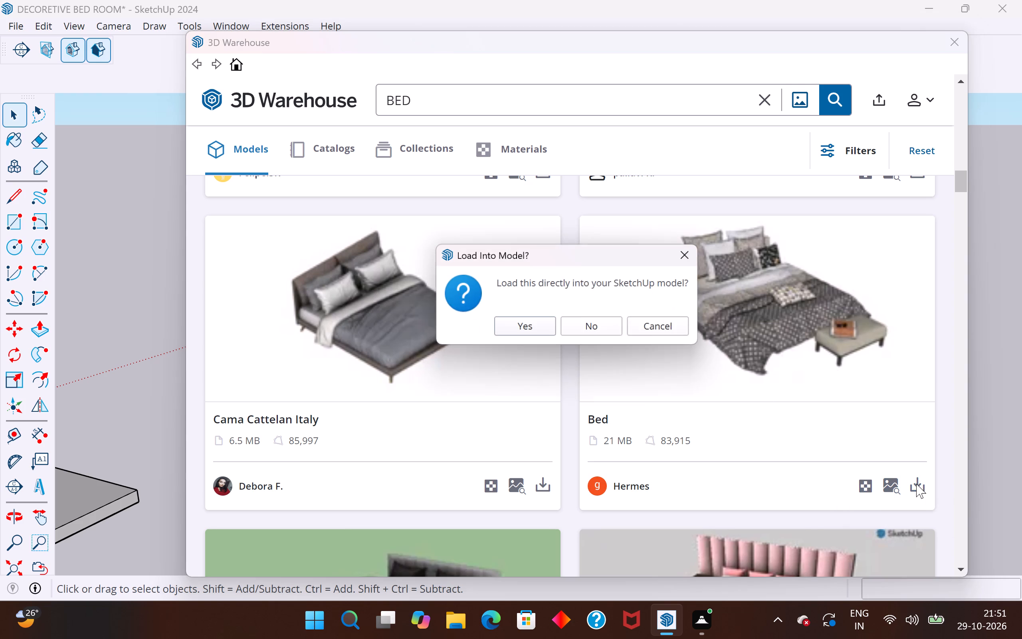
click(524, 326)
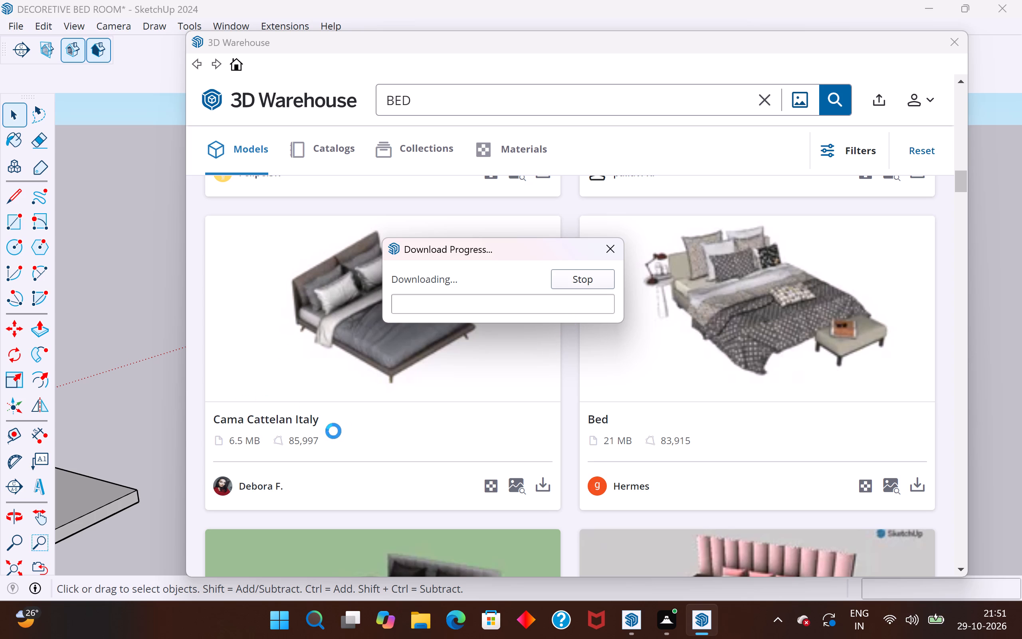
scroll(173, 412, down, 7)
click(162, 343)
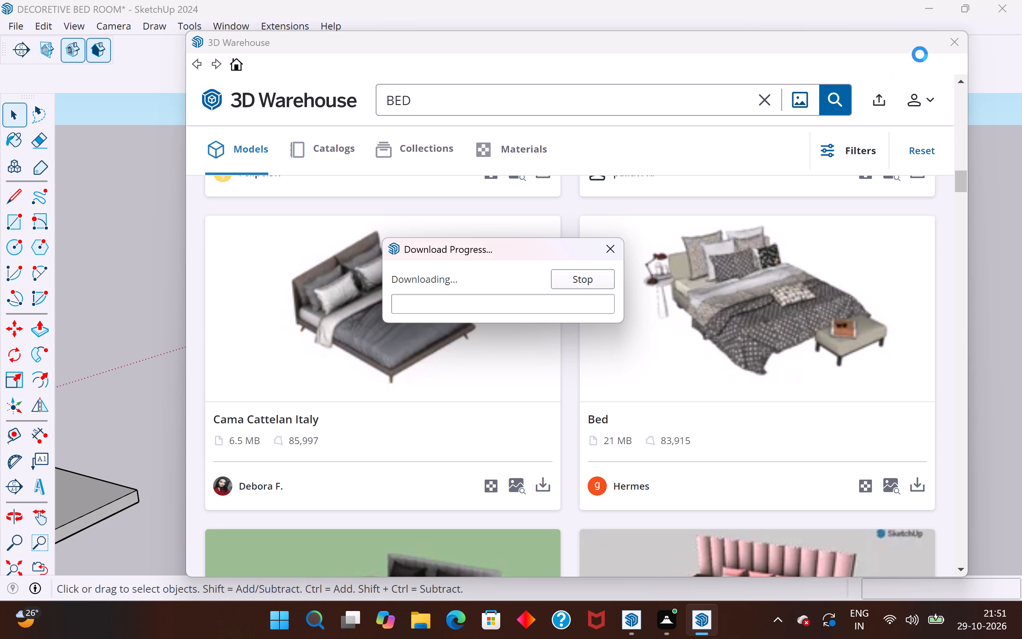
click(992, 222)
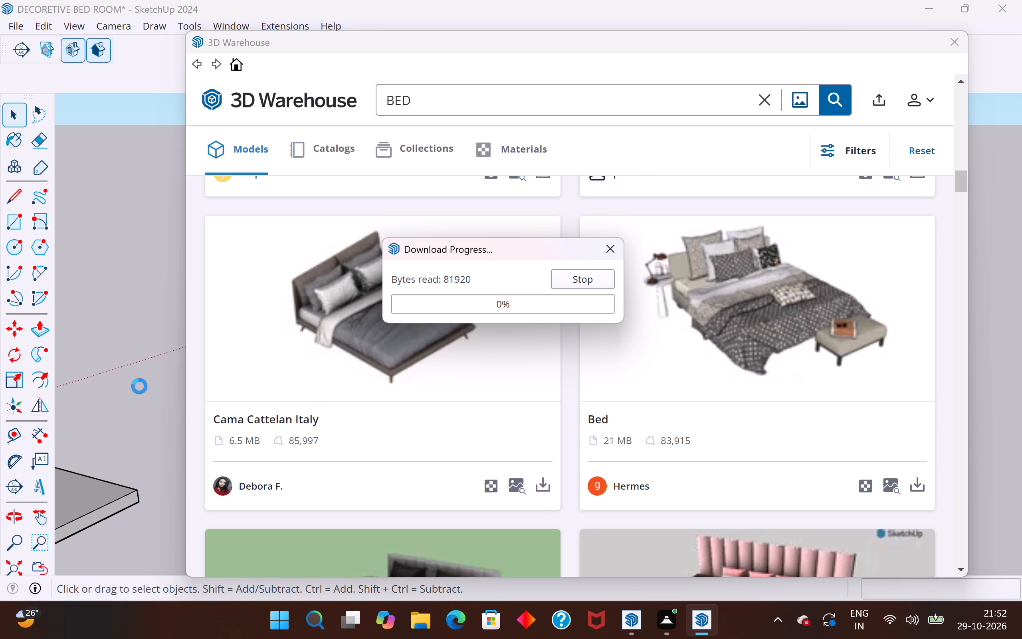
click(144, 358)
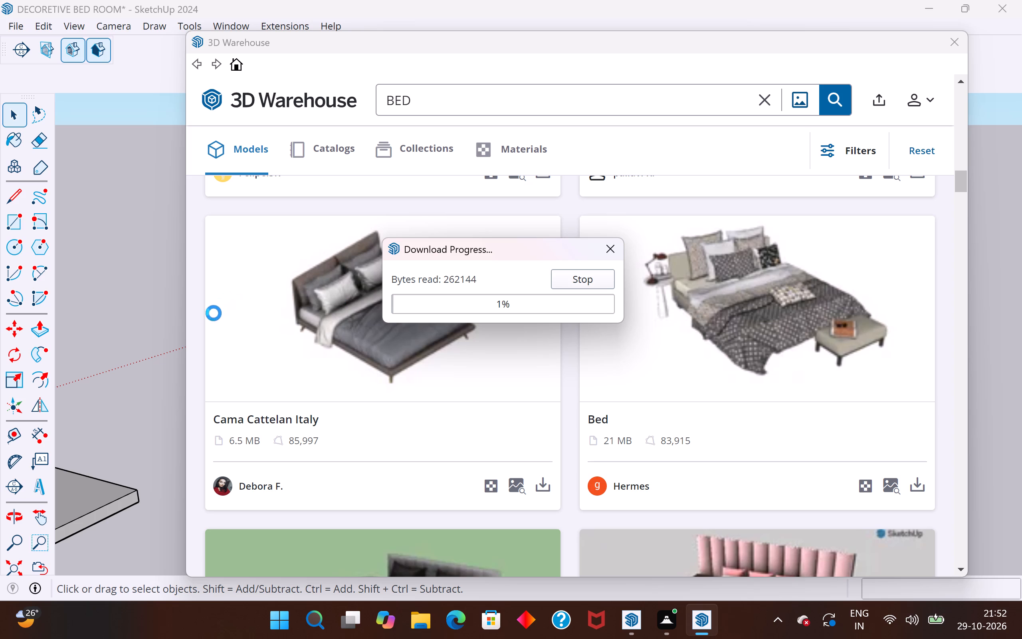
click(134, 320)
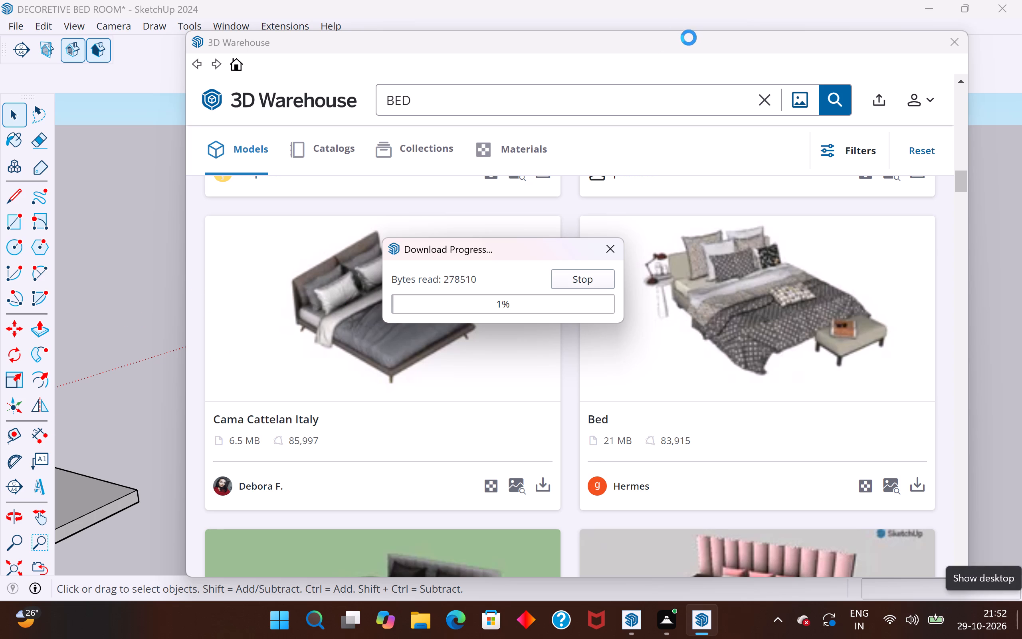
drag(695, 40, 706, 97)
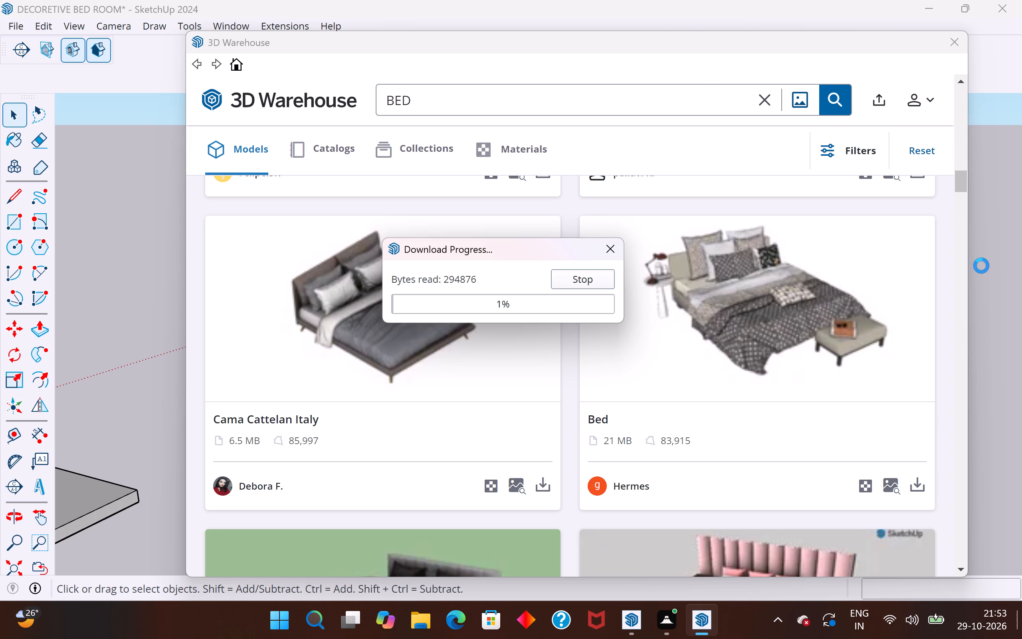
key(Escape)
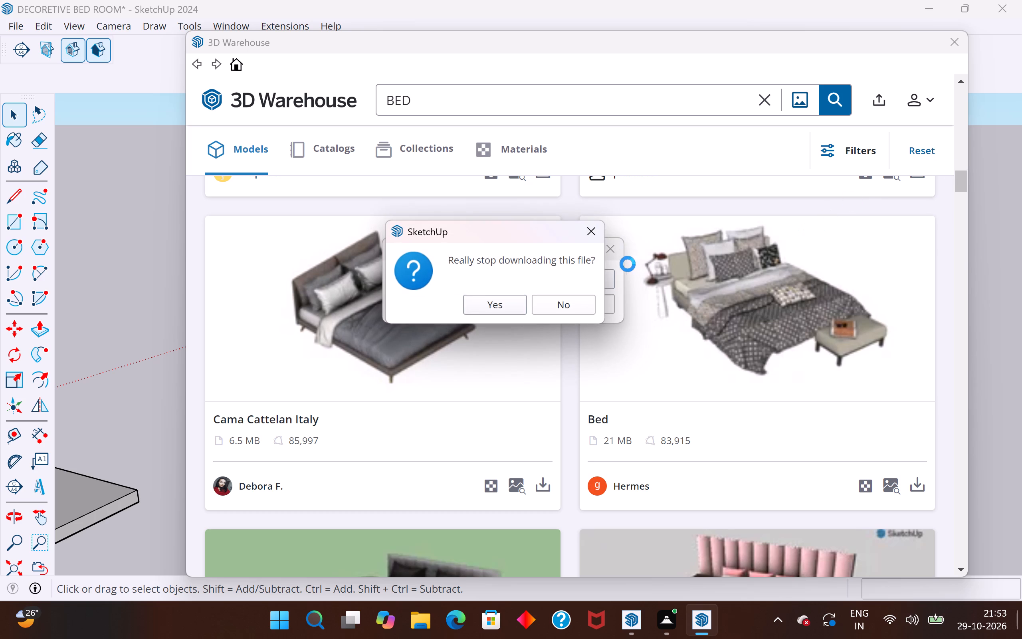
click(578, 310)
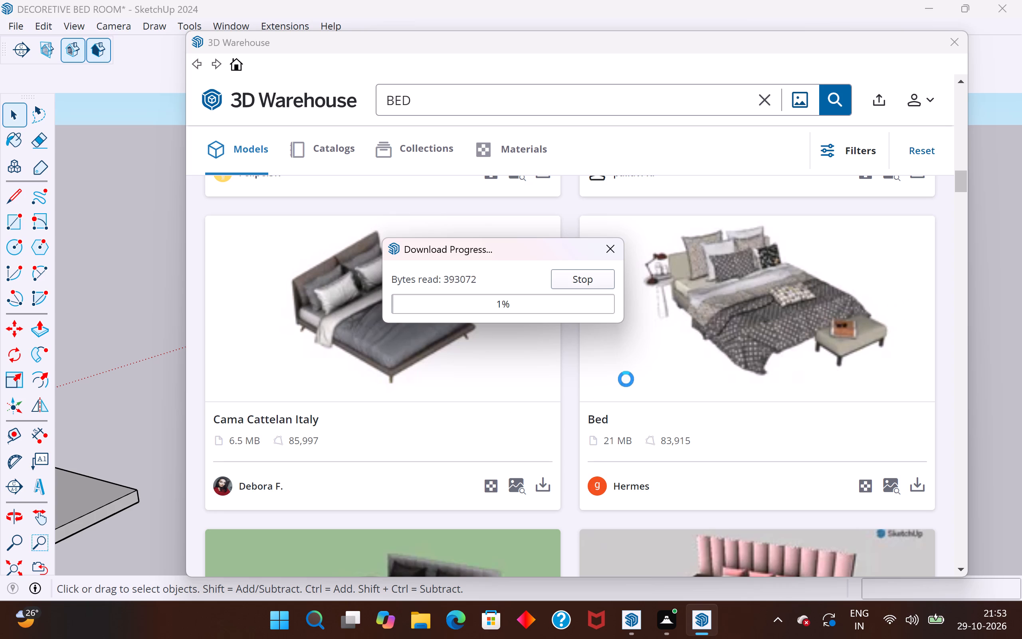
Place the downloaded bed component in the open space well away from the modelled room pieces.
scroll(472, 433, down, 4)
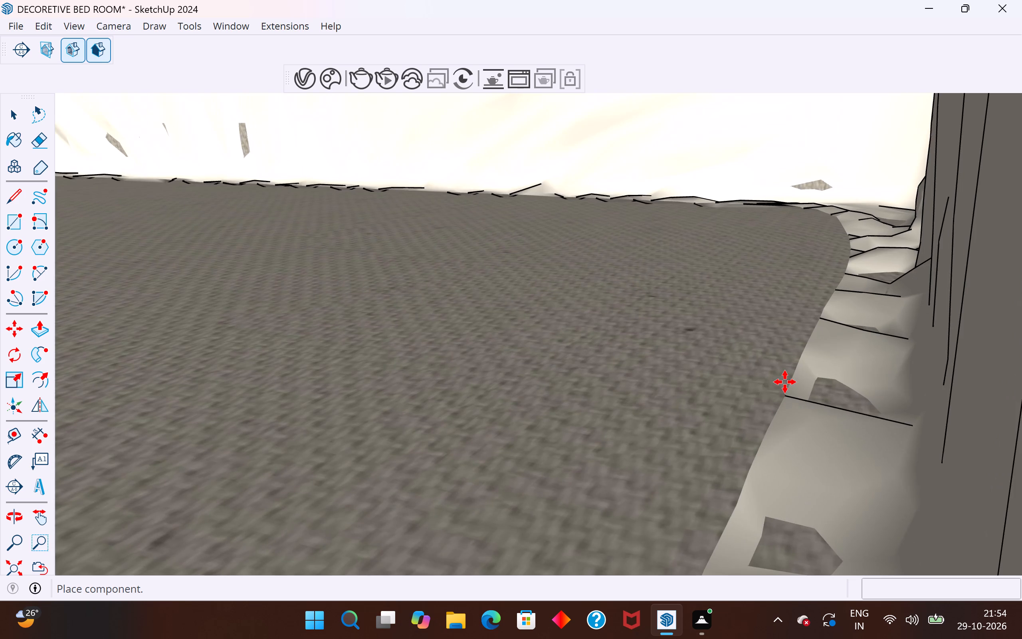
scroll(720, 452, down, 11)
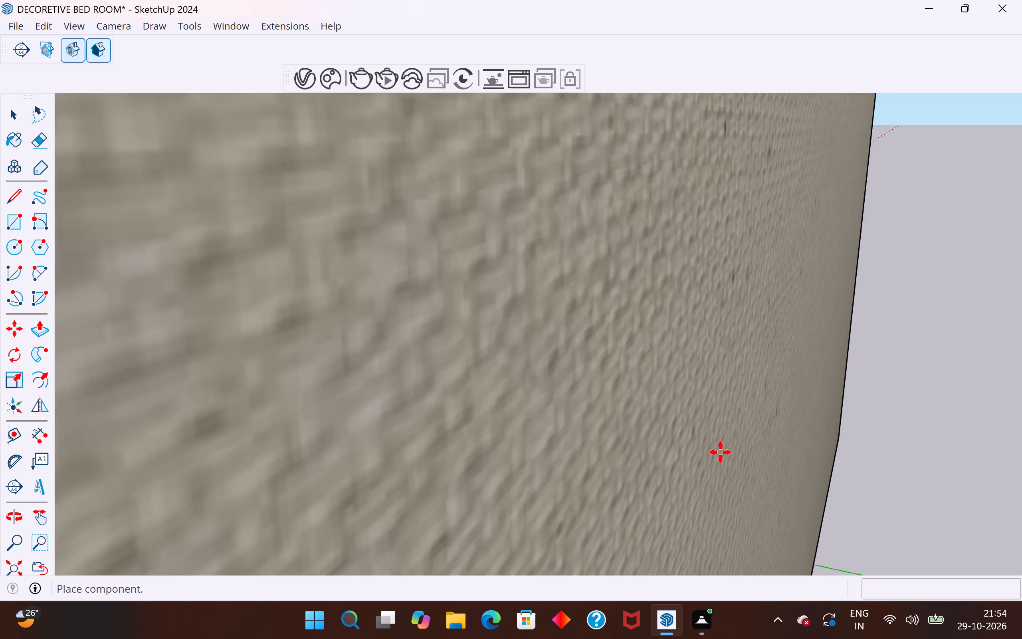
scroll(720, 452, down, 19)
scroll(763, 313, down, 5)
scroll(807, 284, down, 6)
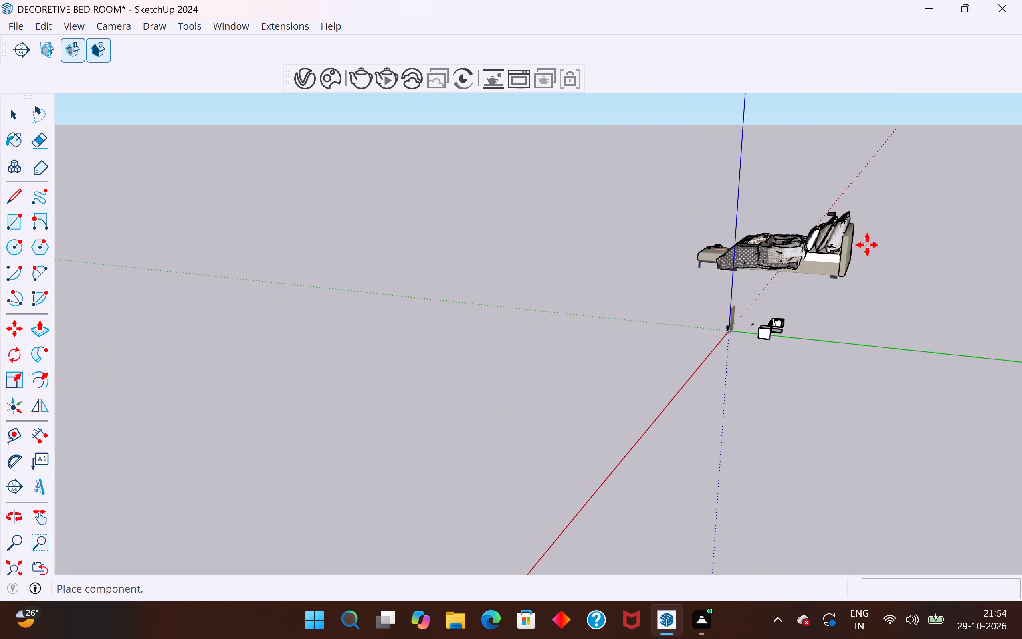
scroll(884, 238, up, 5)
click(894, 242)
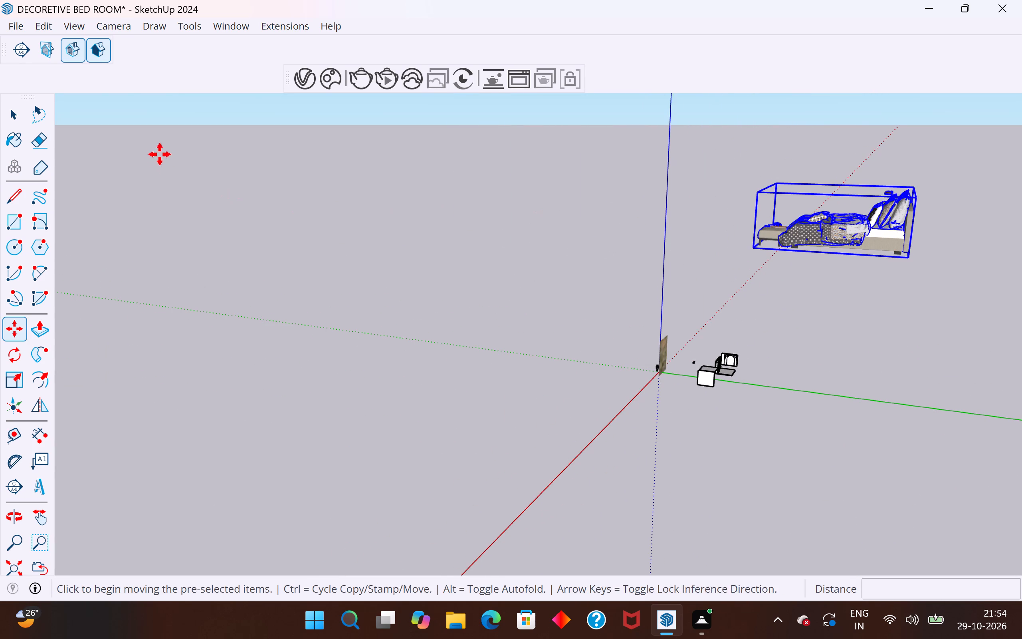
click(26, 119)
click(444, 278)
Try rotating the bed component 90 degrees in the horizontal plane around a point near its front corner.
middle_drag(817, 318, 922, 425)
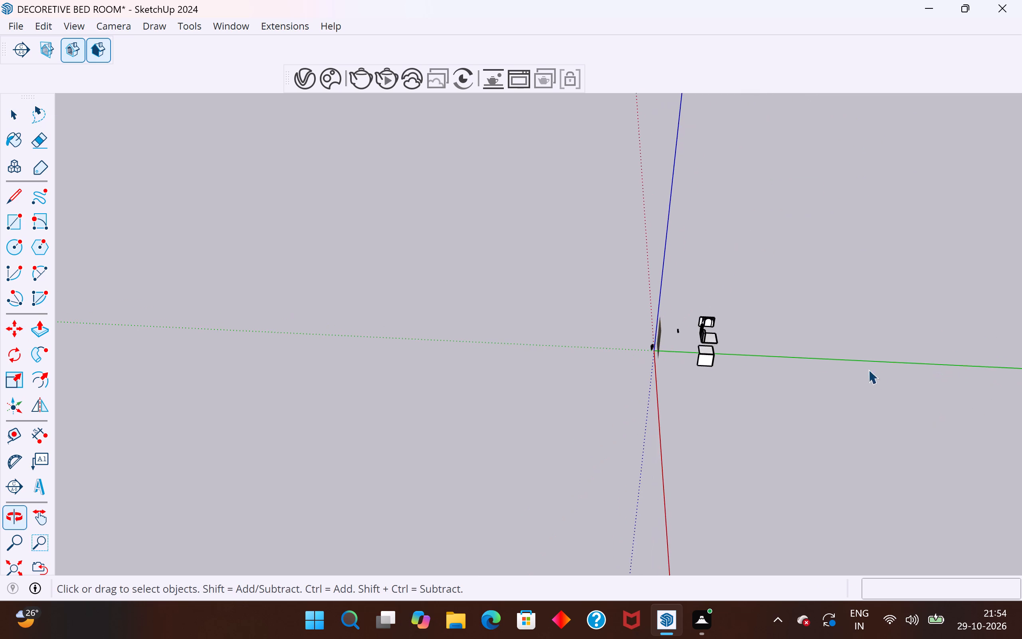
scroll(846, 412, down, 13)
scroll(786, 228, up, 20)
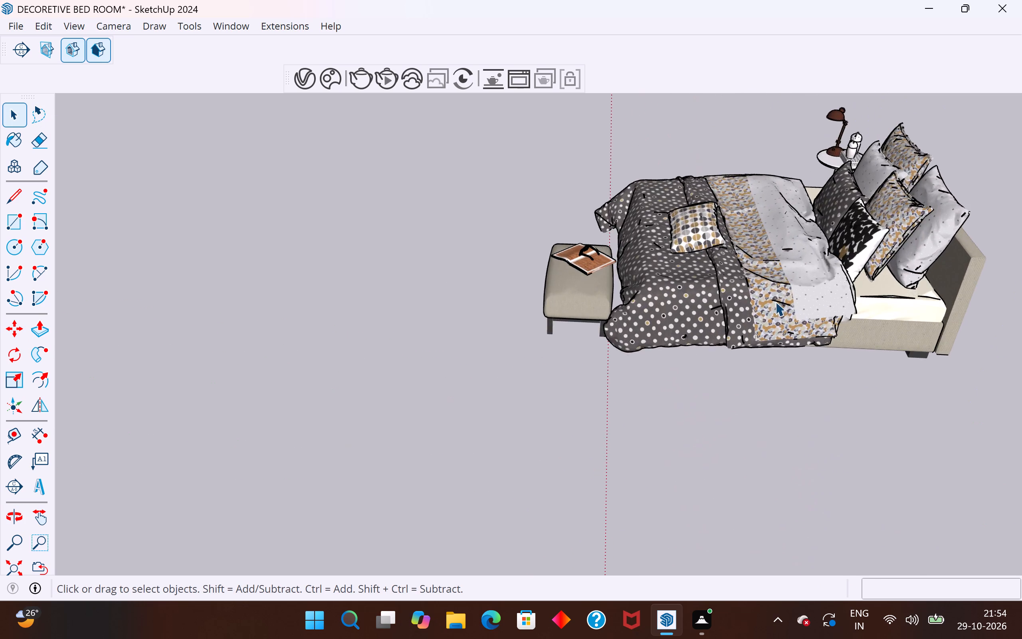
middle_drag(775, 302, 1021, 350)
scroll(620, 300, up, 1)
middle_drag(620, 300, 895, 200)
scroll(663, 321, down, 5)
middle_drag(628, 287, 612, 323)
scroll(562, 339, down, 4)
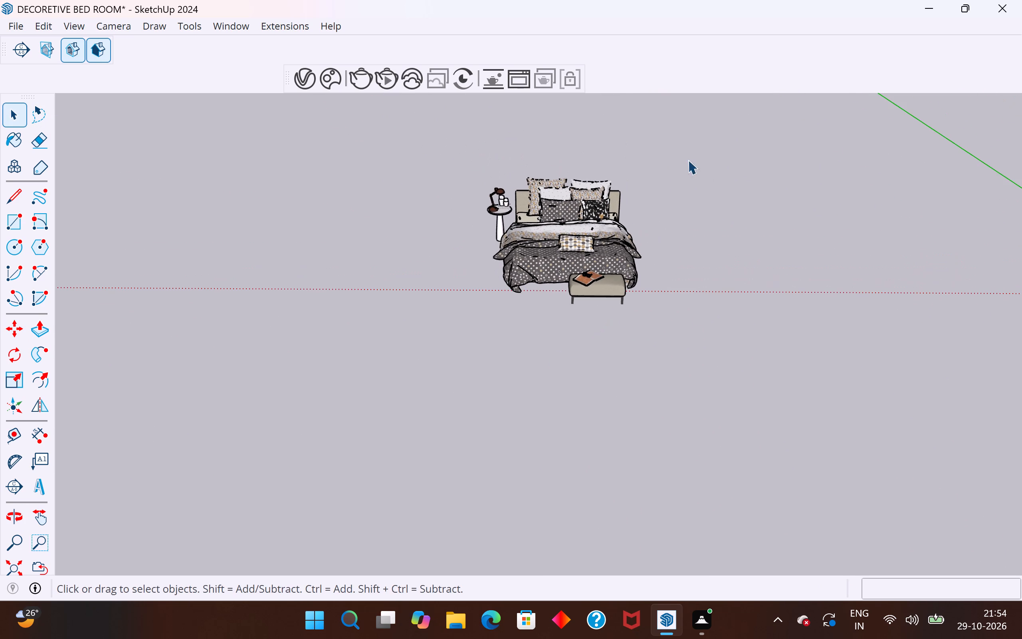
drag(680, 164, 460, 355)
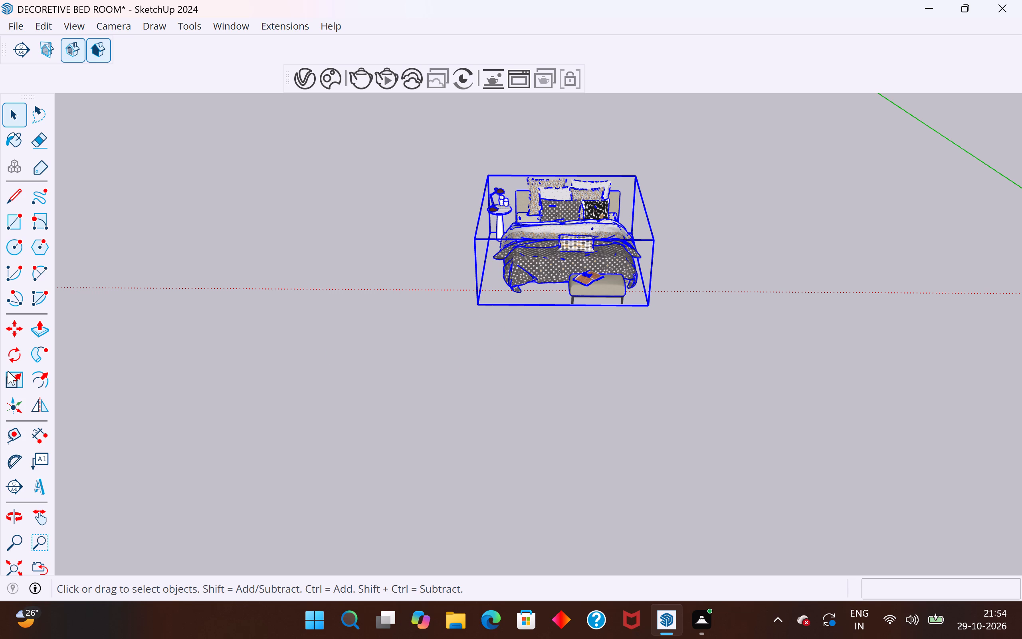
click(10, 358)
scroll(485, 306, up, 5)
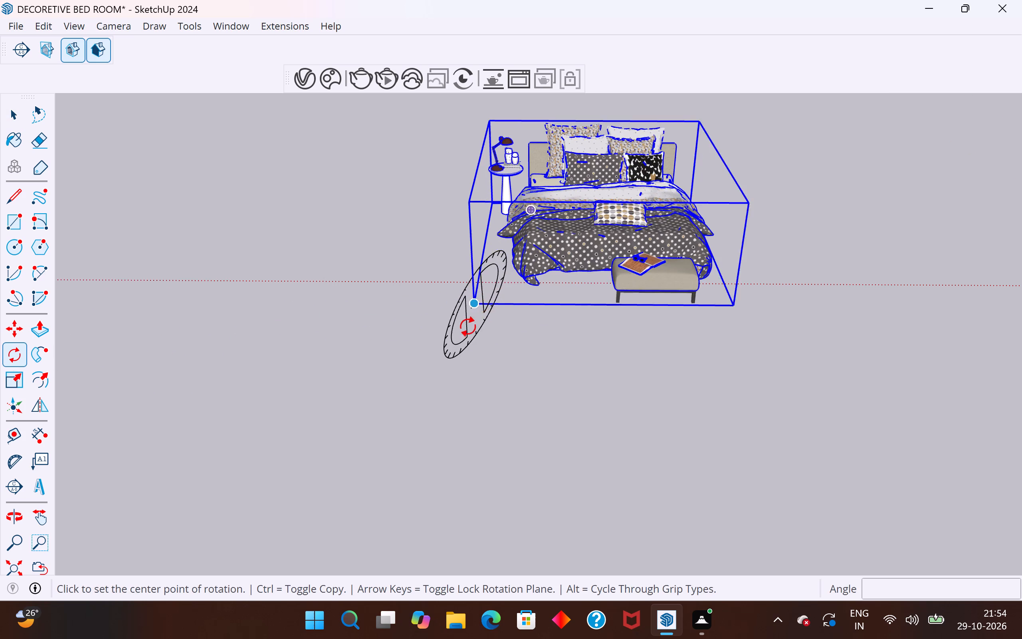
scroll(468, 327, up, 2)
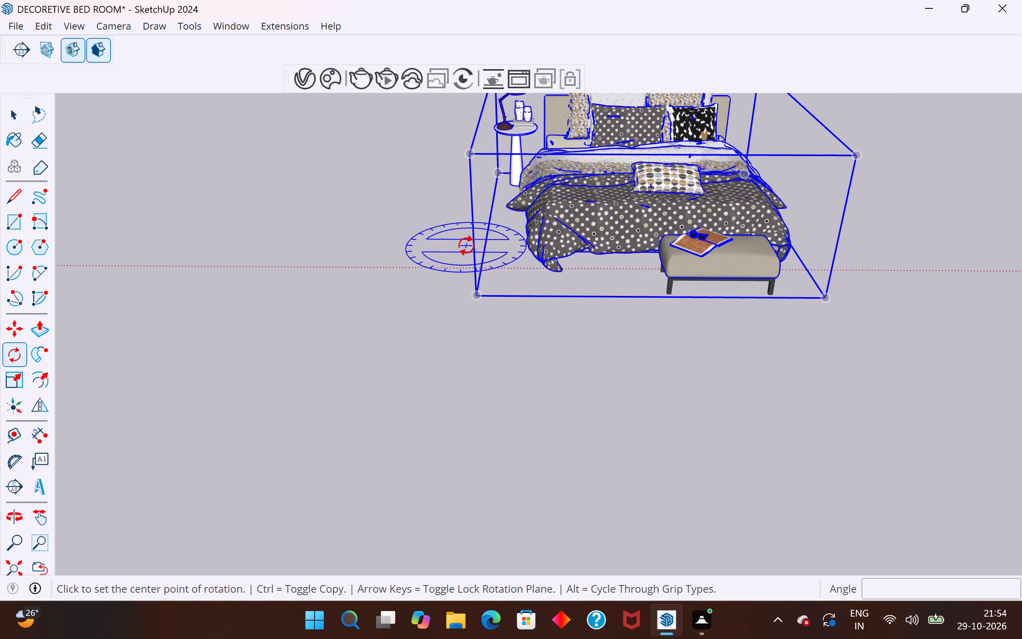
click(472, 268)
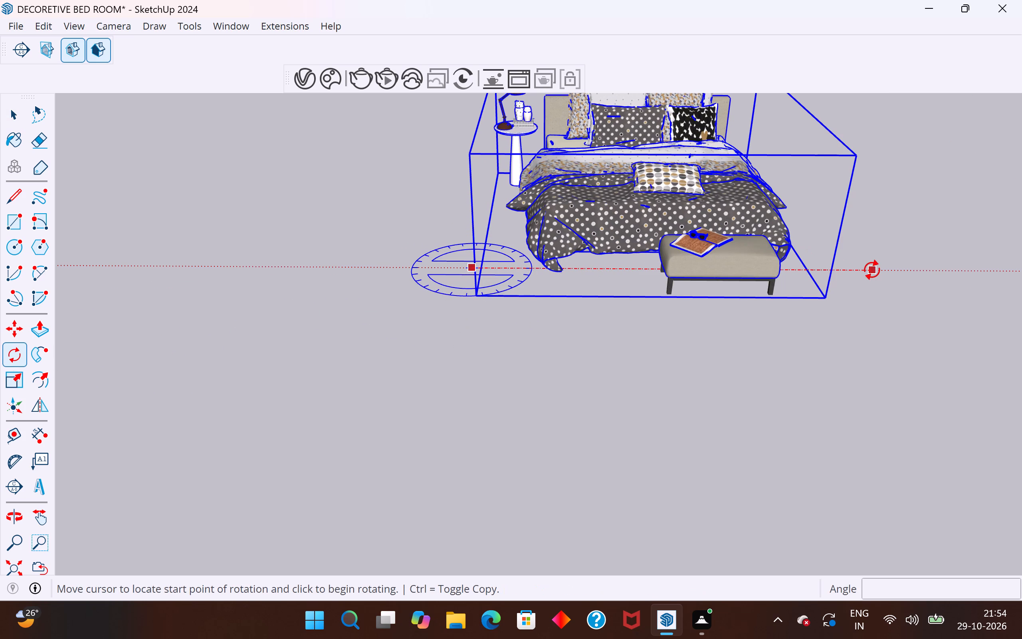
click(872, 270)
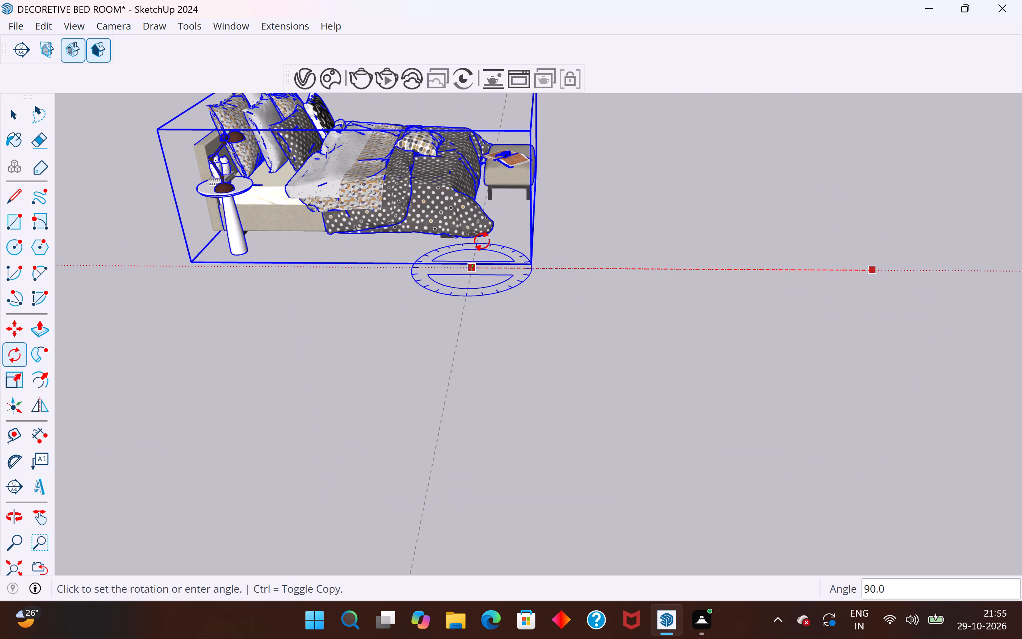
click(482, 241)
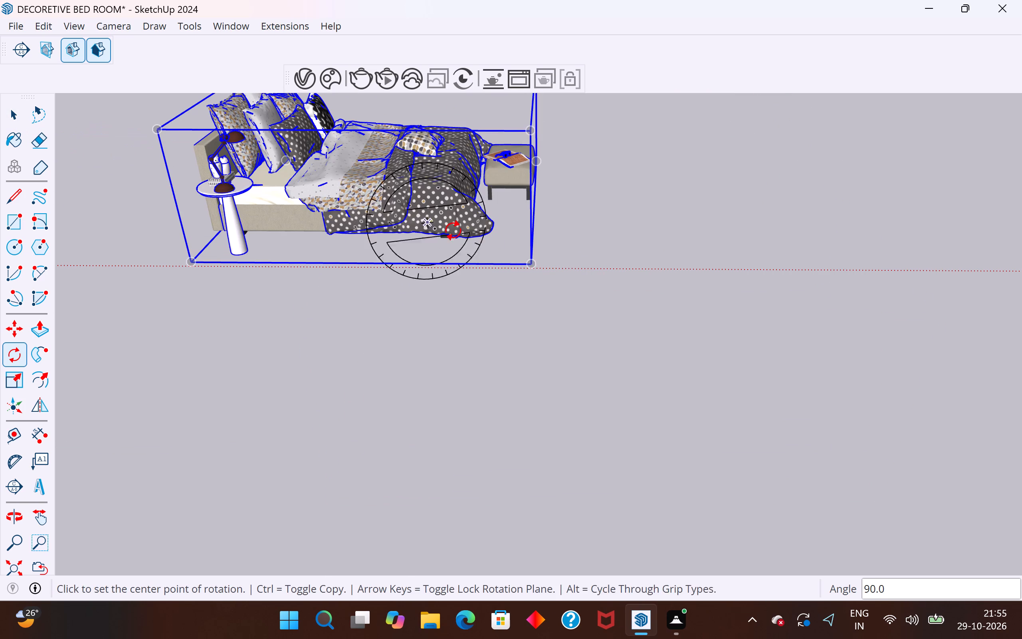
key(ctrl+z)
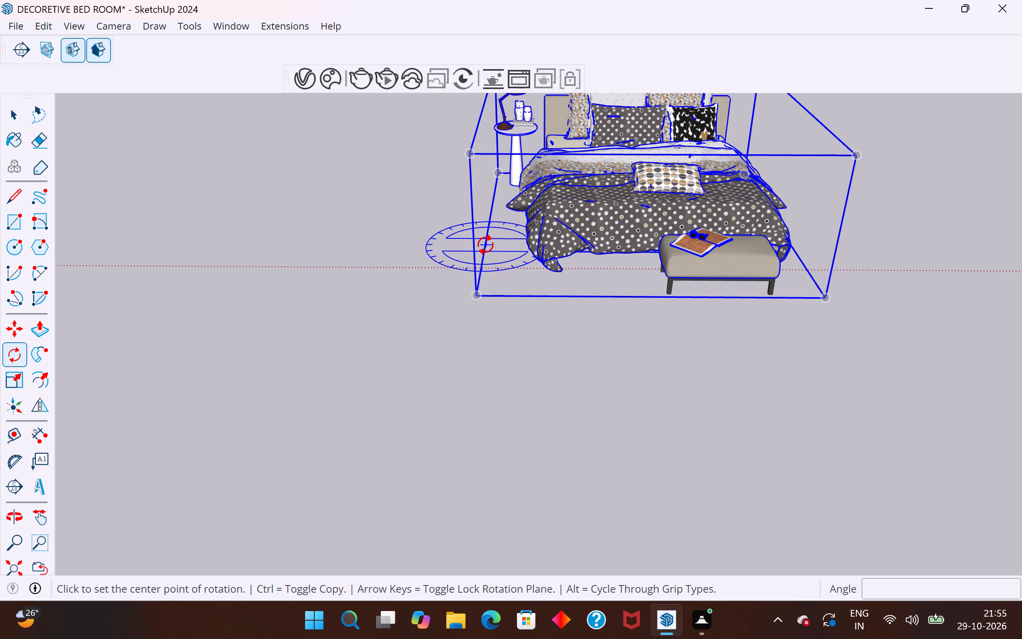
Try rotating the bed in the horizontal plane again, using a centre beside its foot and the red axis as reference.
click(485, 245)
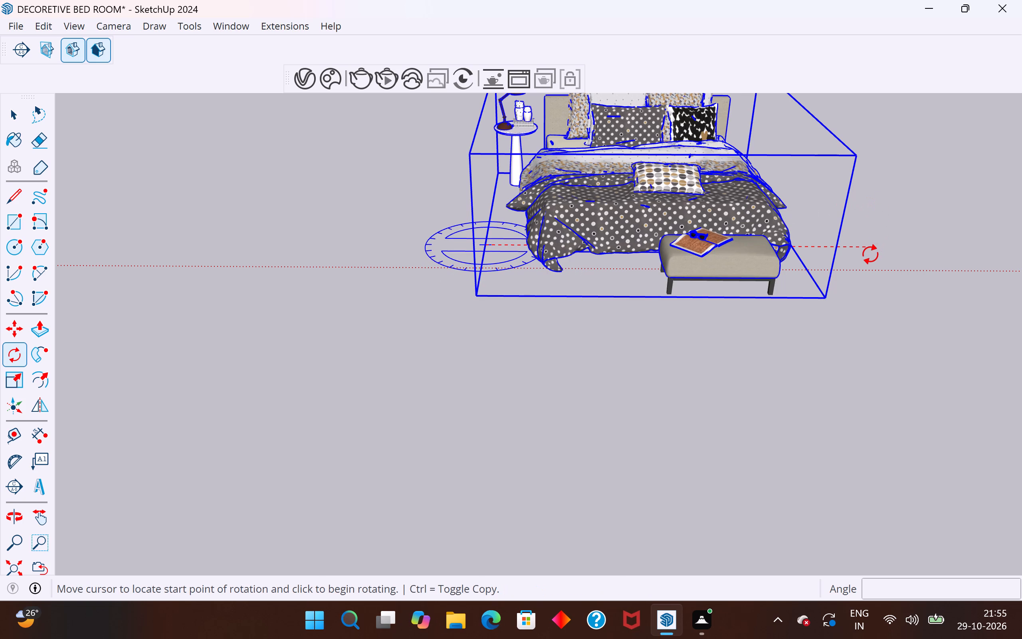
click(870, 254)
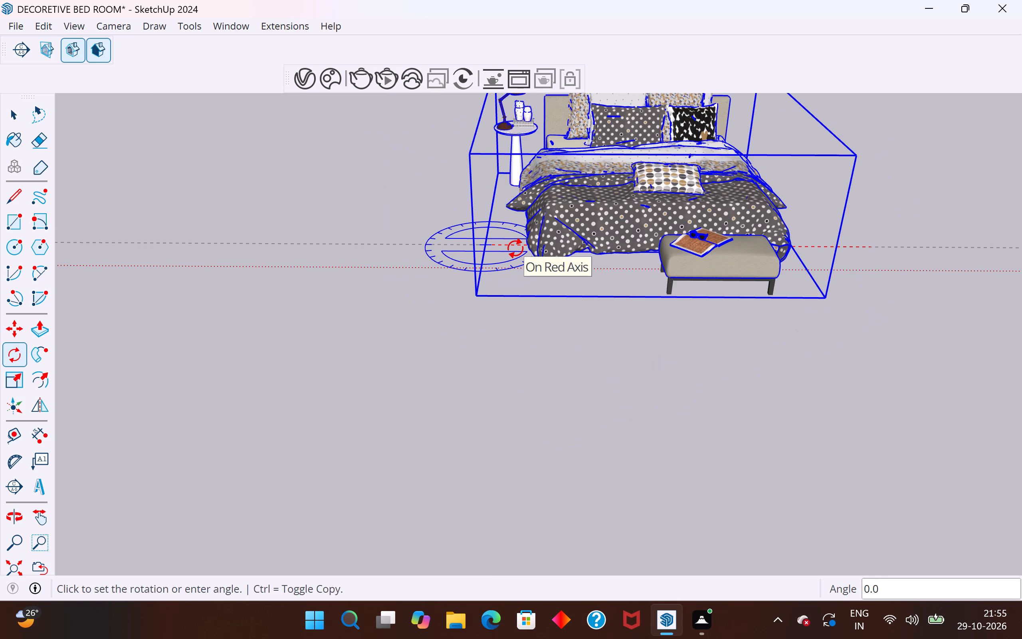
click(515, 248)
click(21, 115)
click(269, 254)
Scale the bed component down uniformly about its centre to a factor of about 0.11.
scroll(518, 405, down, 20)
scroll(518, 405, down, 8)
middle_drag(588, 415, 396, 393)
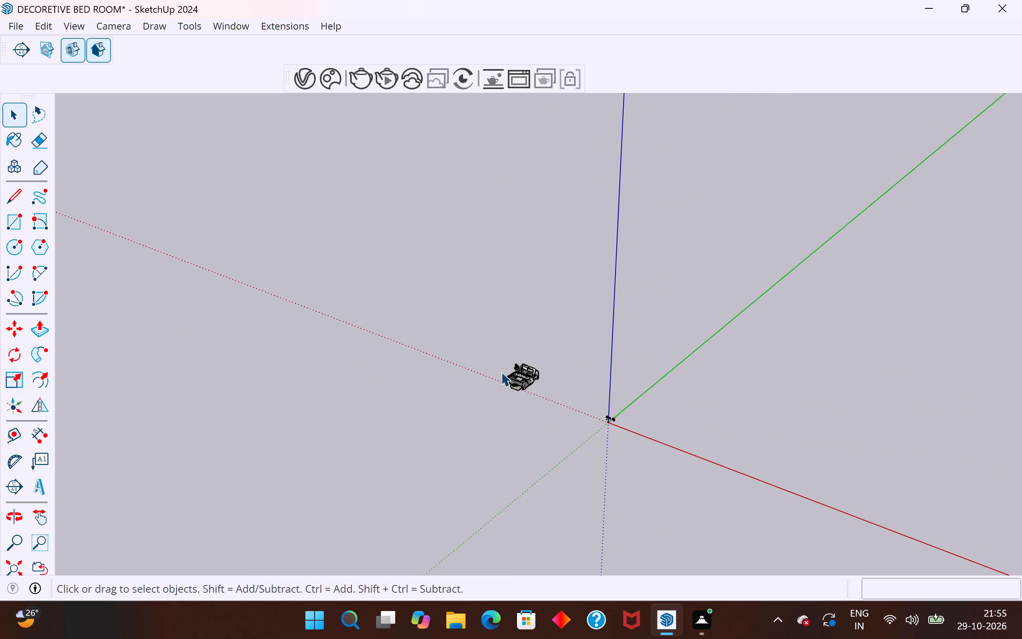
scroll(501, 372, up, 20)
scroll(501, 372, up, 5)
click(542, 403)
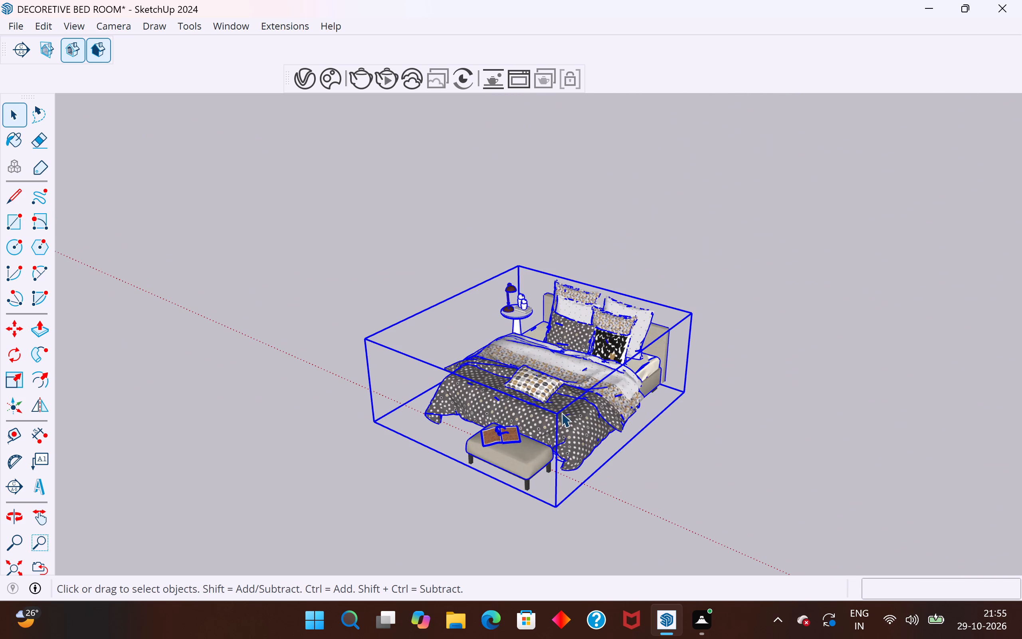
key(s)
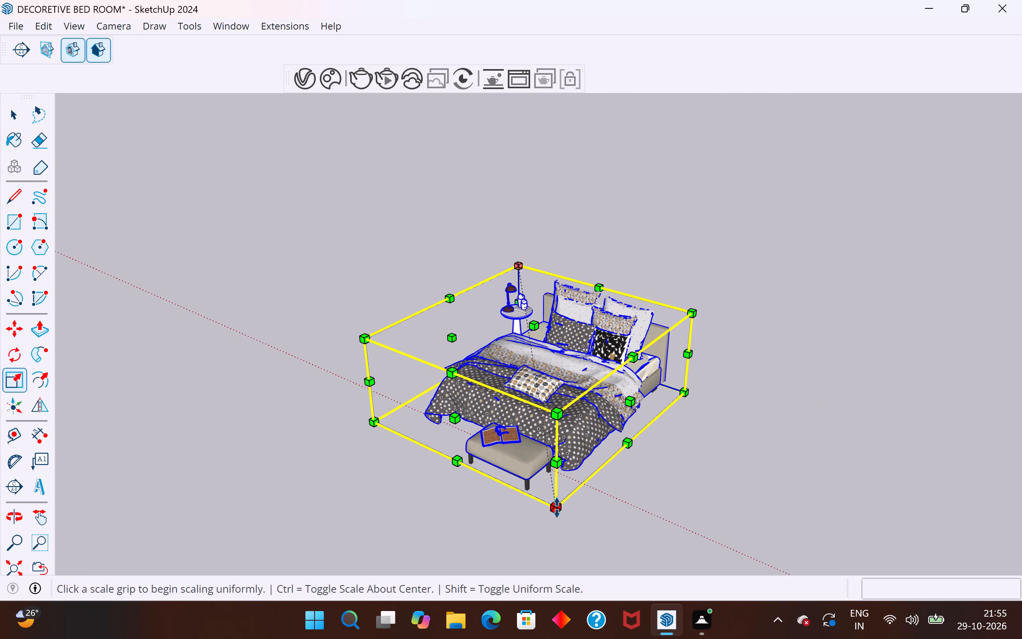
ctrl+drag(557, 508, 525, 389)
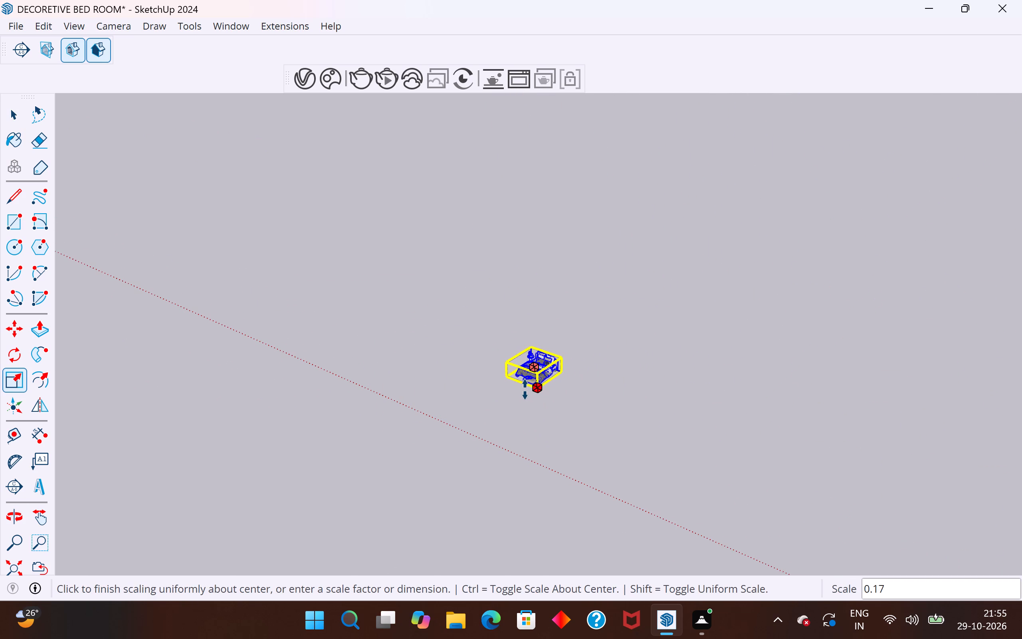
ctrl+drag(525, 389, 521, 382)
click(25, 112)
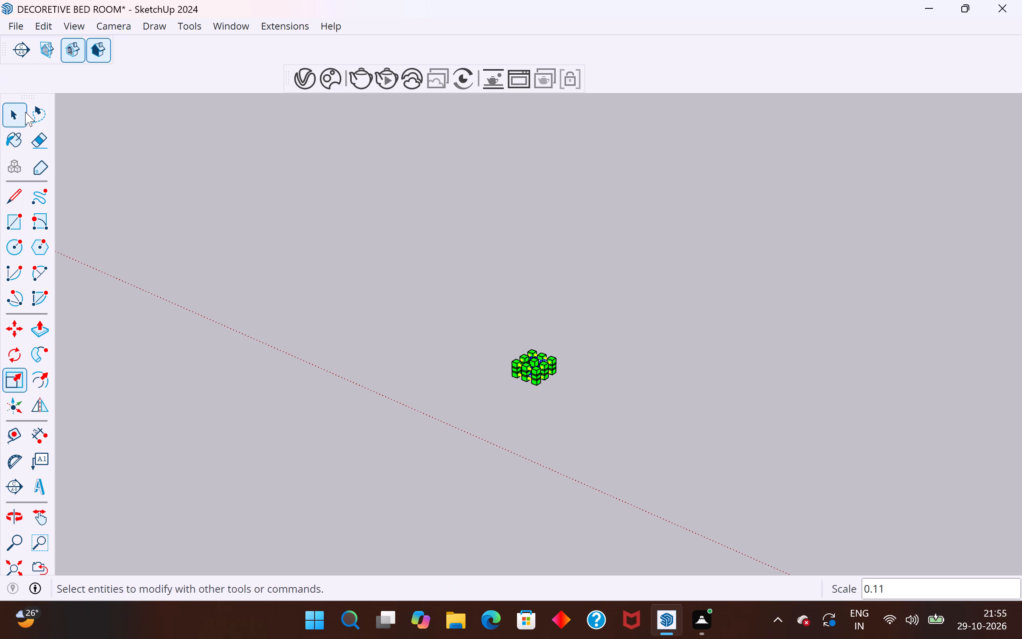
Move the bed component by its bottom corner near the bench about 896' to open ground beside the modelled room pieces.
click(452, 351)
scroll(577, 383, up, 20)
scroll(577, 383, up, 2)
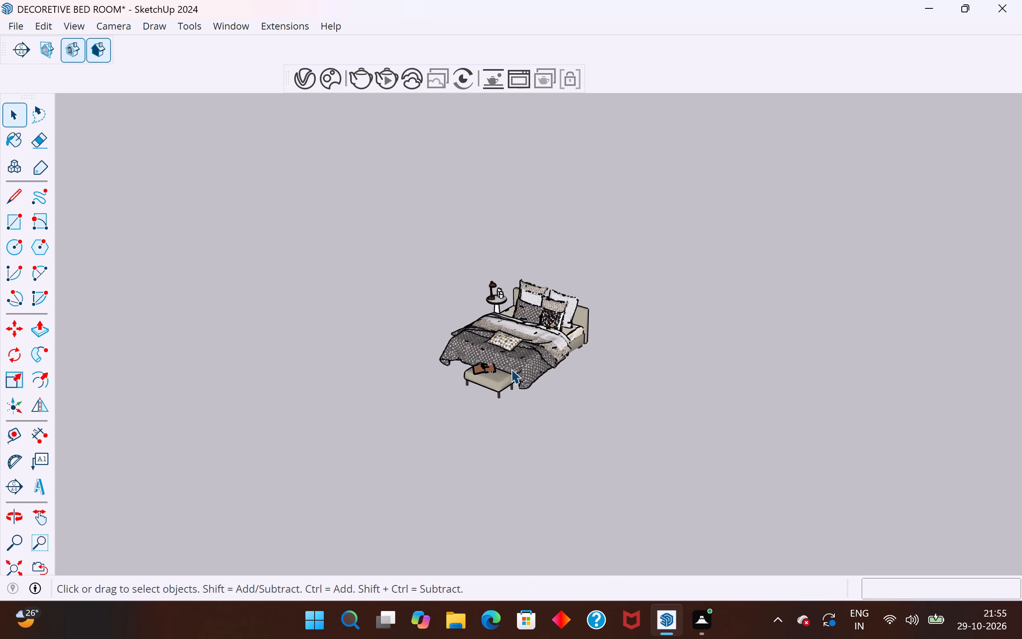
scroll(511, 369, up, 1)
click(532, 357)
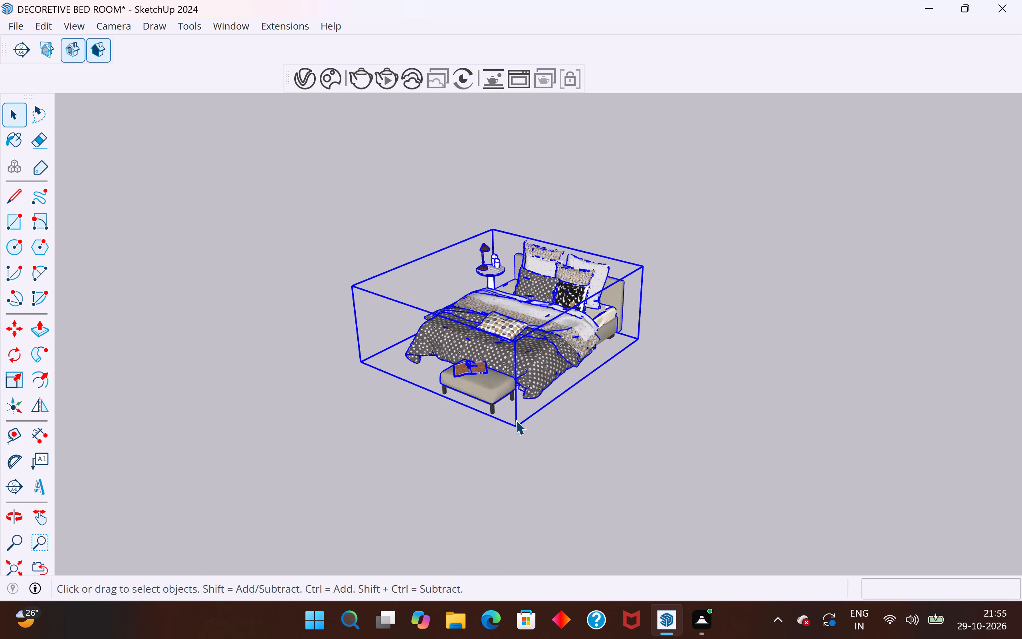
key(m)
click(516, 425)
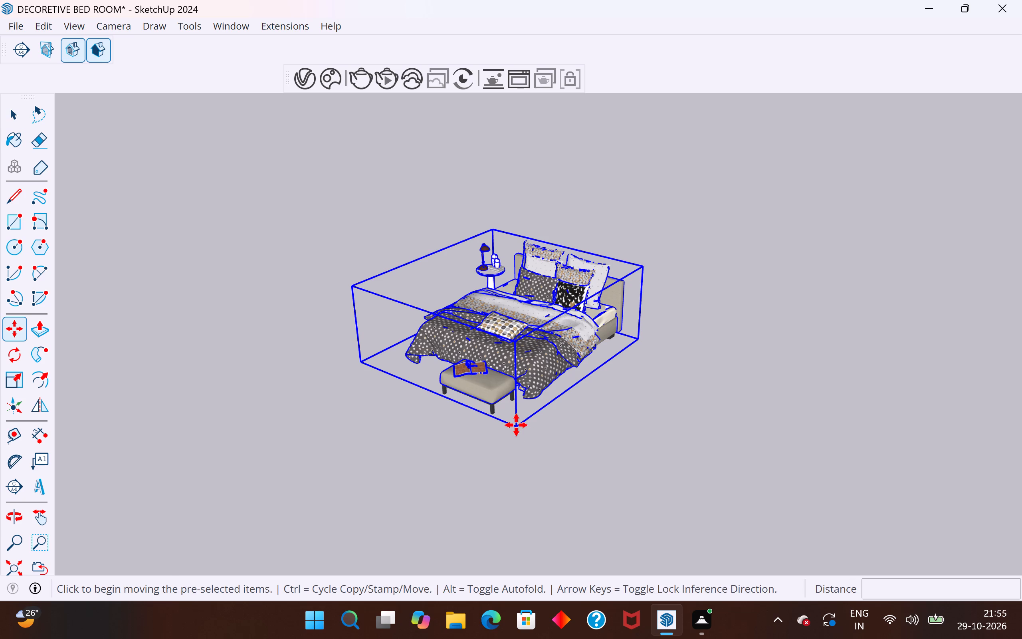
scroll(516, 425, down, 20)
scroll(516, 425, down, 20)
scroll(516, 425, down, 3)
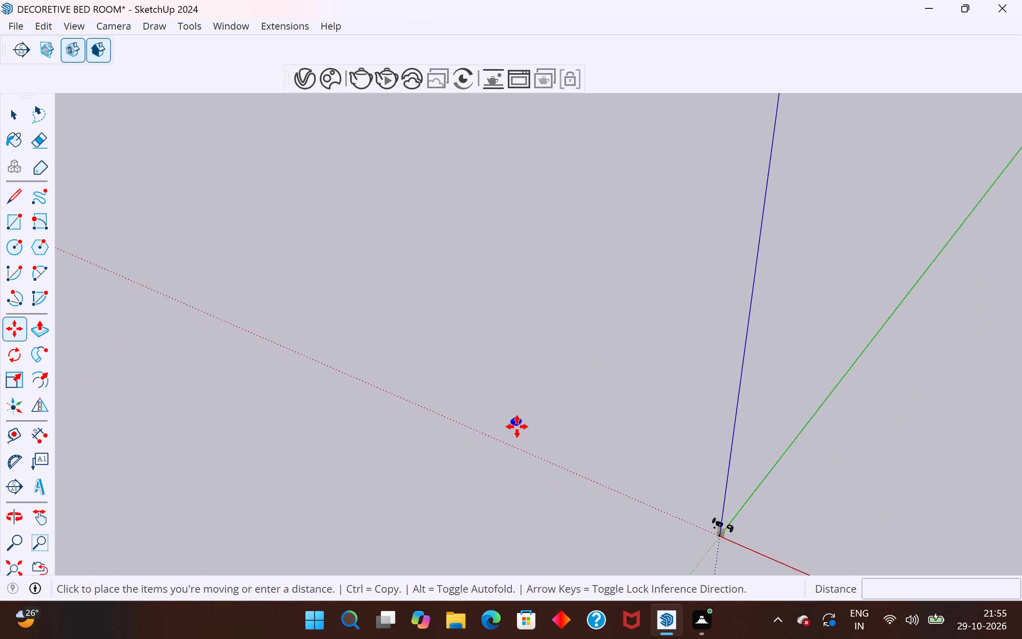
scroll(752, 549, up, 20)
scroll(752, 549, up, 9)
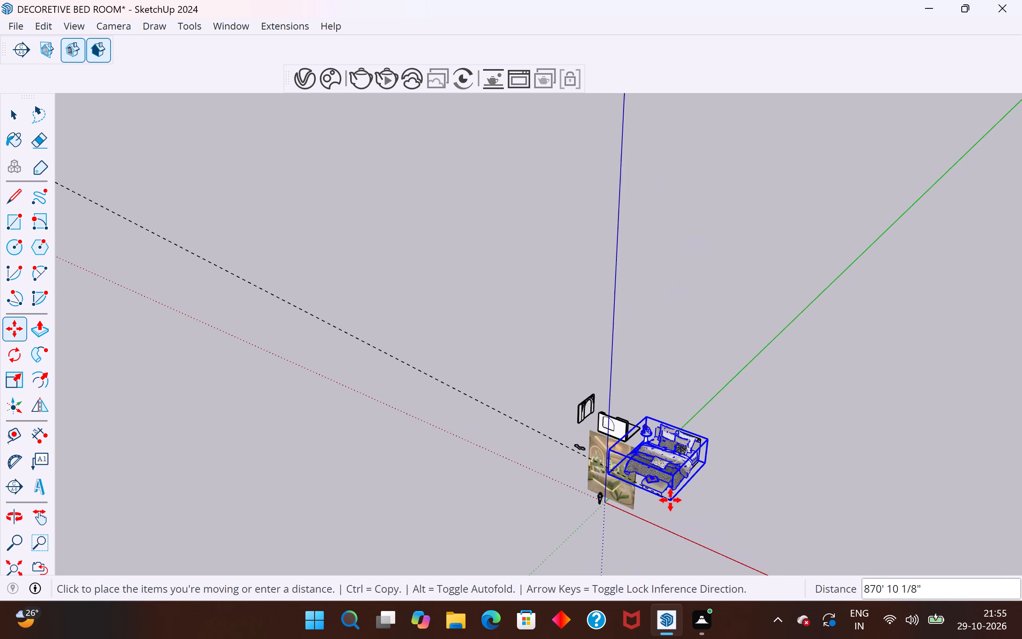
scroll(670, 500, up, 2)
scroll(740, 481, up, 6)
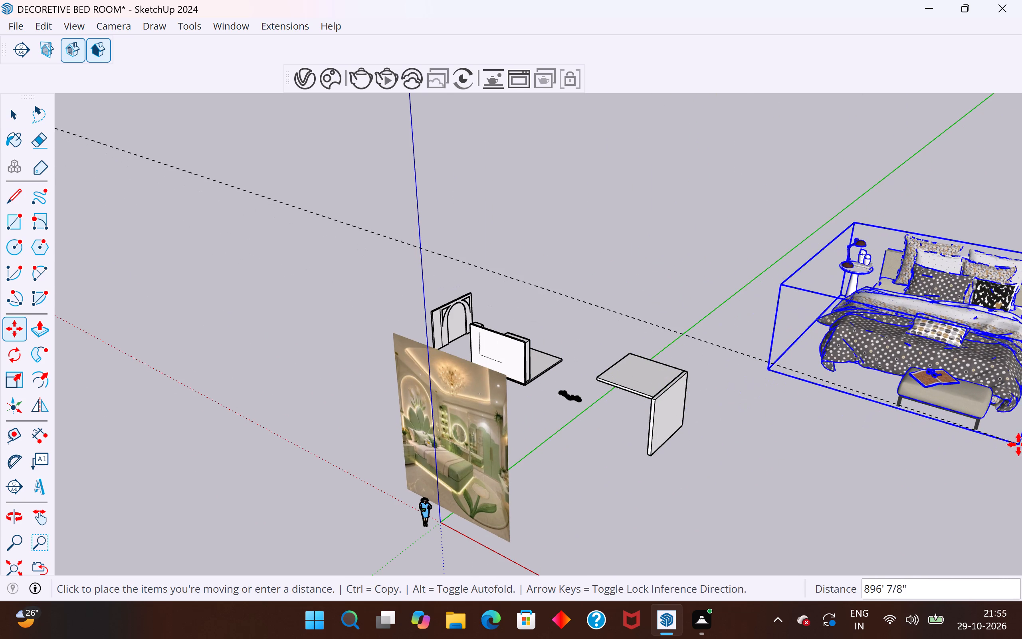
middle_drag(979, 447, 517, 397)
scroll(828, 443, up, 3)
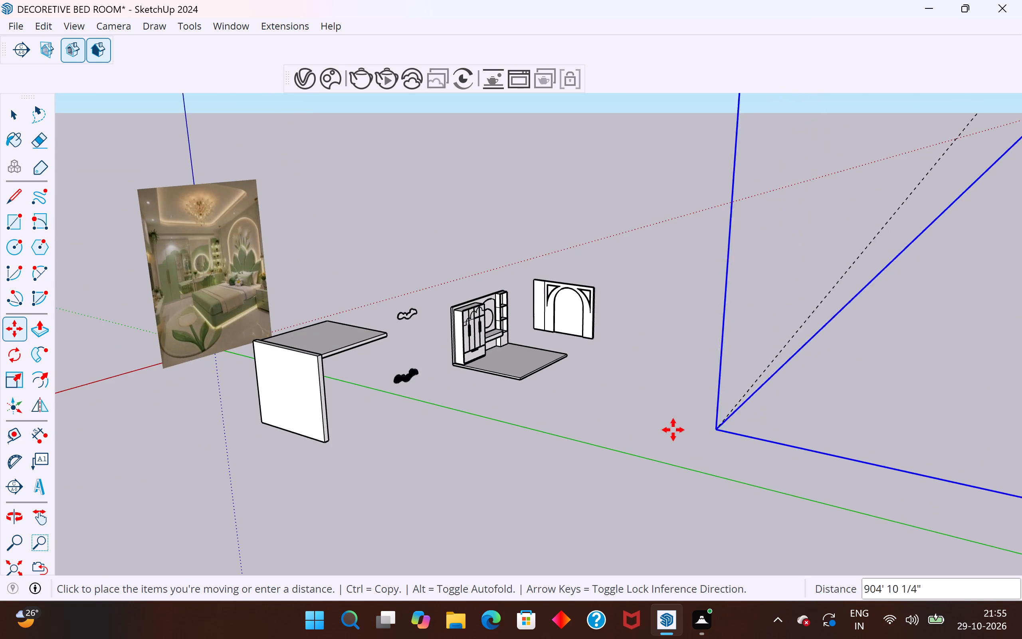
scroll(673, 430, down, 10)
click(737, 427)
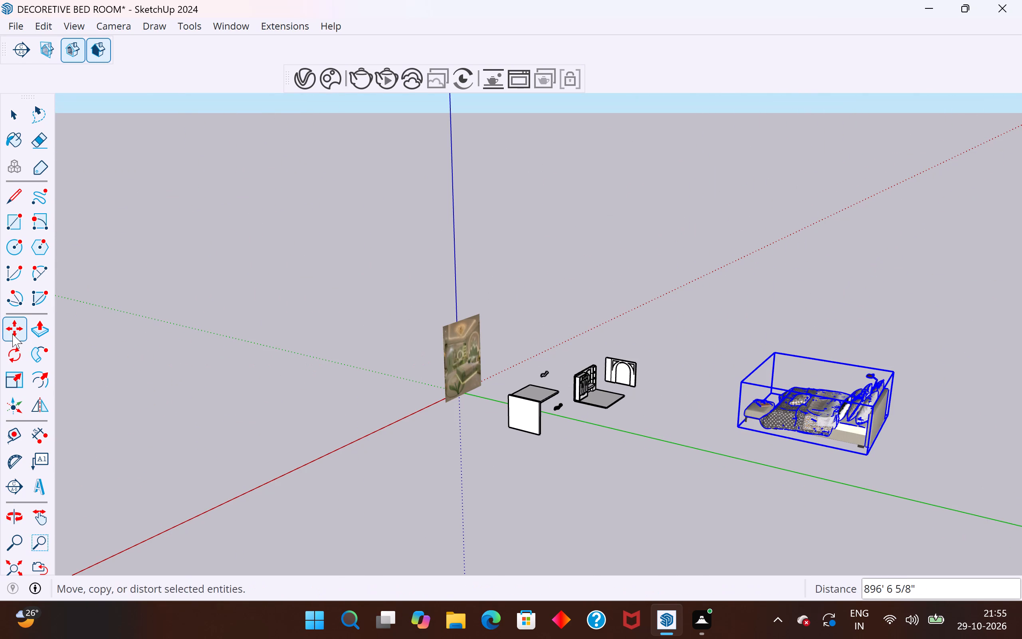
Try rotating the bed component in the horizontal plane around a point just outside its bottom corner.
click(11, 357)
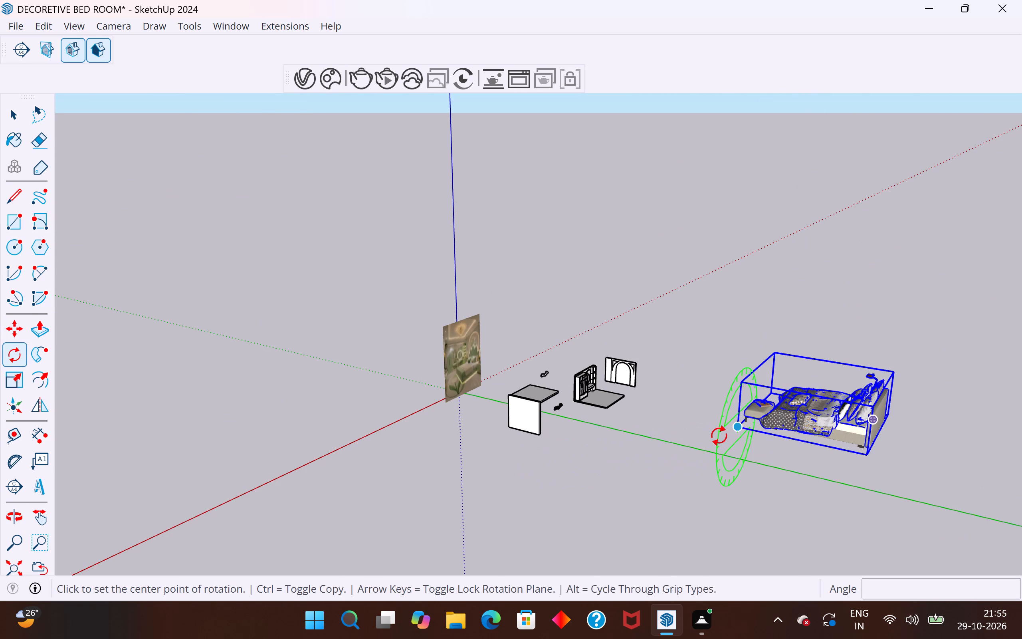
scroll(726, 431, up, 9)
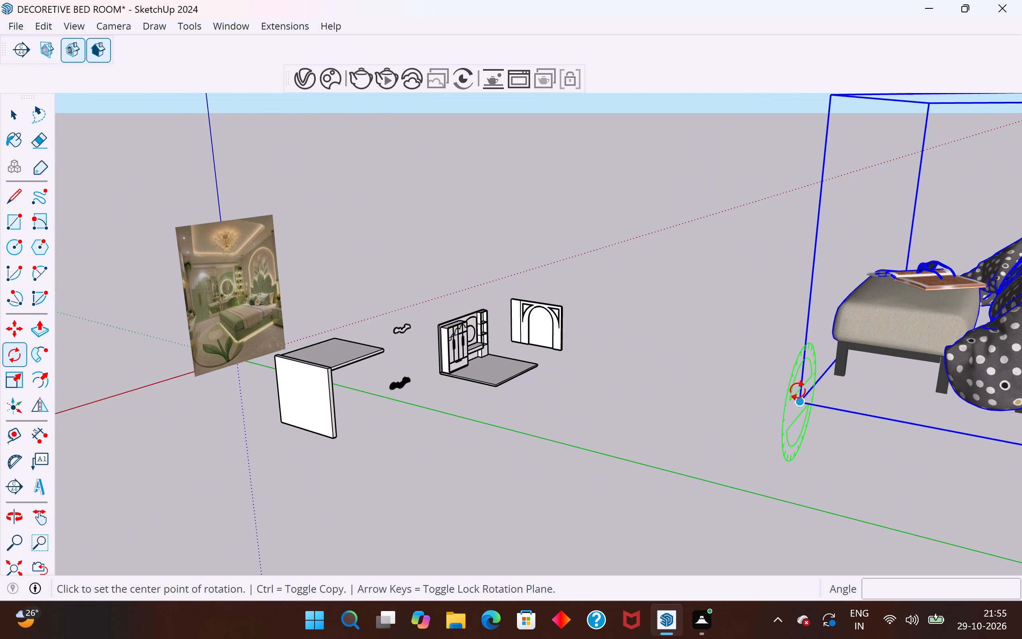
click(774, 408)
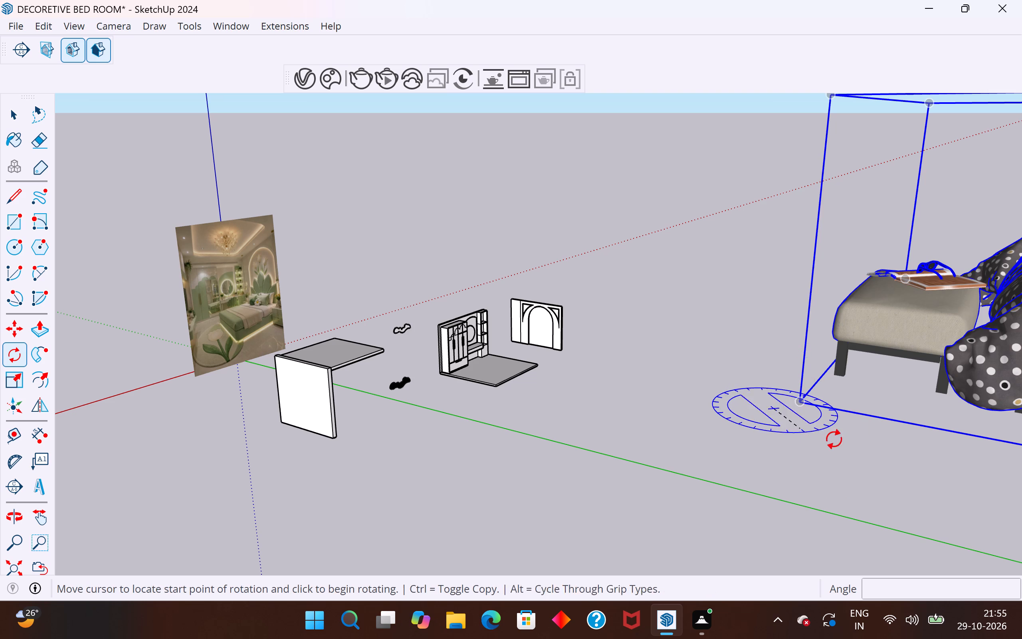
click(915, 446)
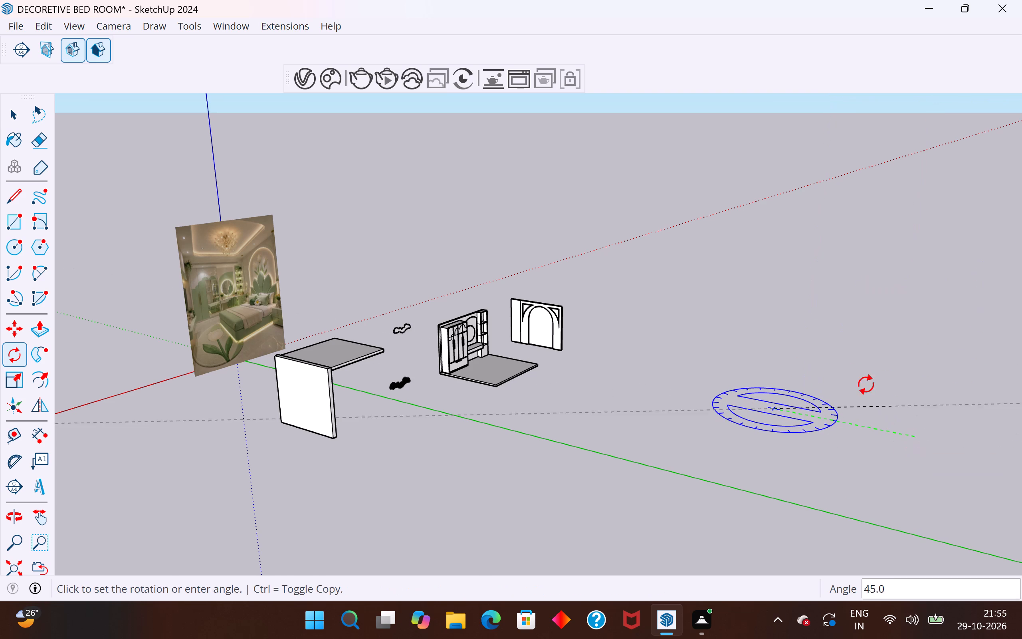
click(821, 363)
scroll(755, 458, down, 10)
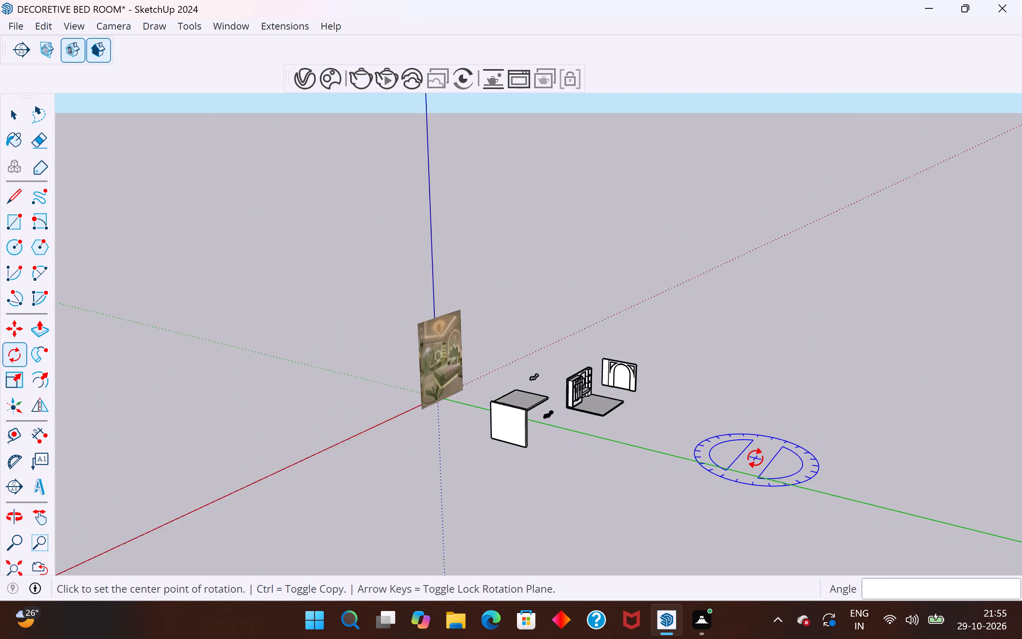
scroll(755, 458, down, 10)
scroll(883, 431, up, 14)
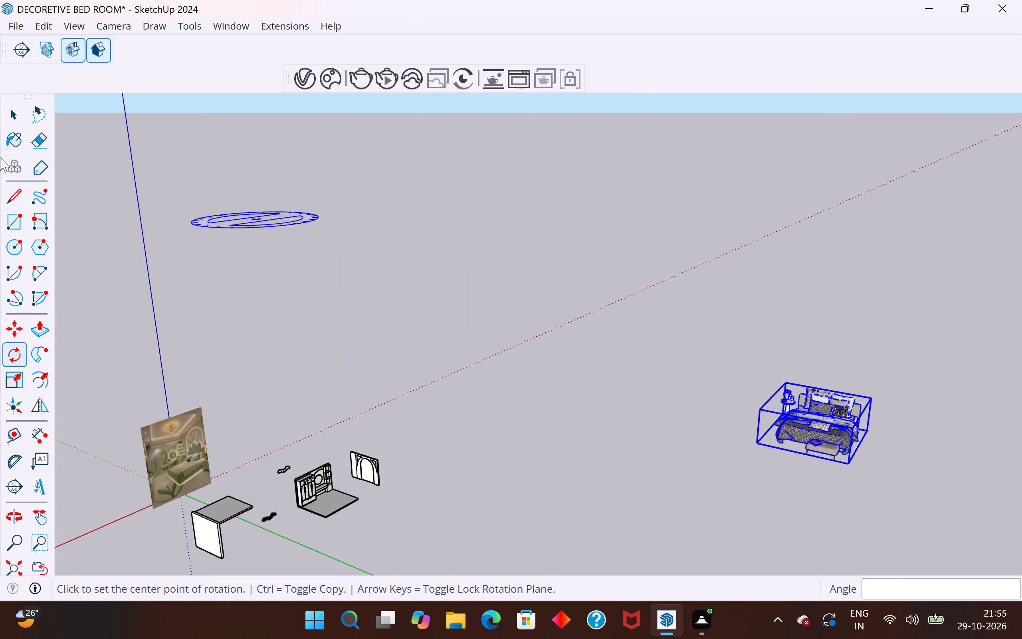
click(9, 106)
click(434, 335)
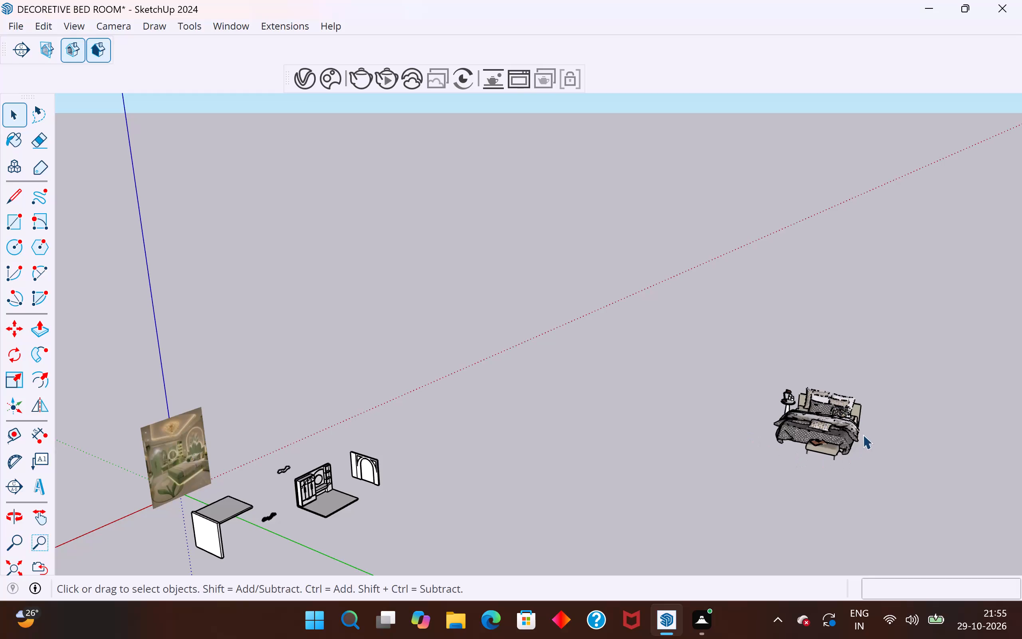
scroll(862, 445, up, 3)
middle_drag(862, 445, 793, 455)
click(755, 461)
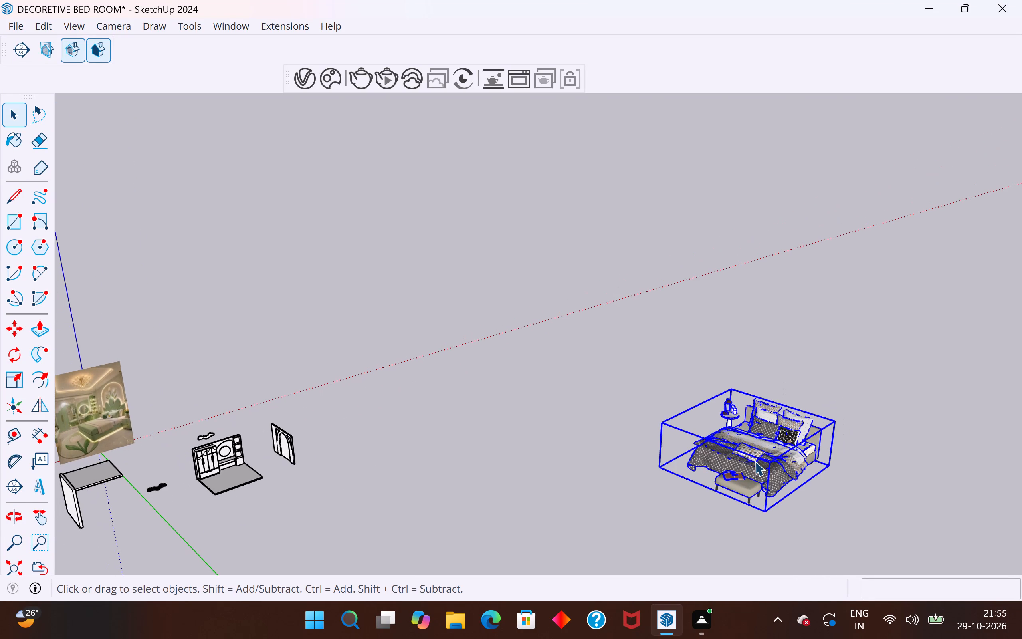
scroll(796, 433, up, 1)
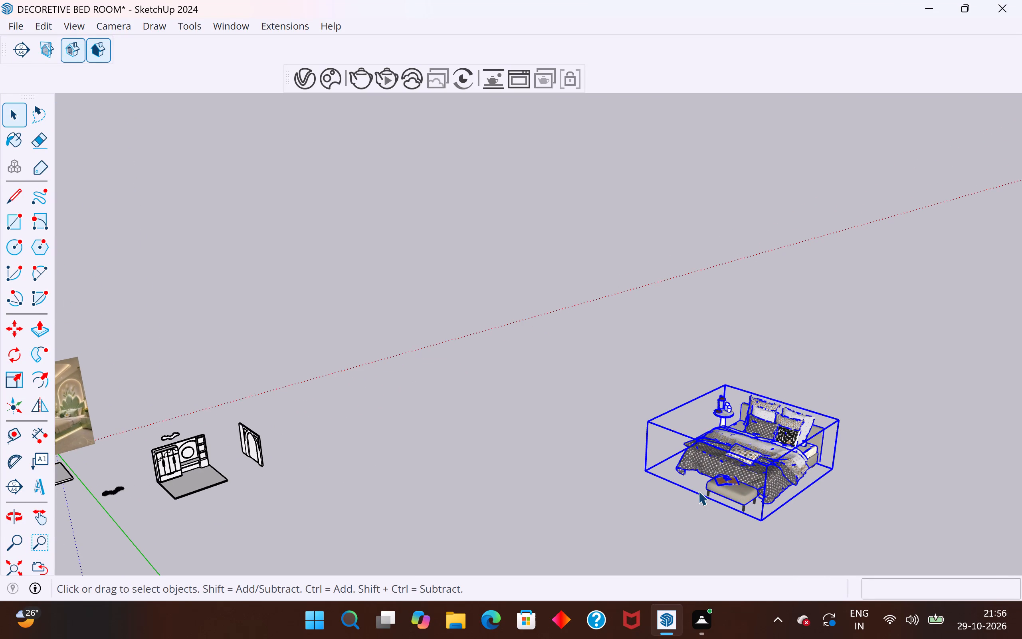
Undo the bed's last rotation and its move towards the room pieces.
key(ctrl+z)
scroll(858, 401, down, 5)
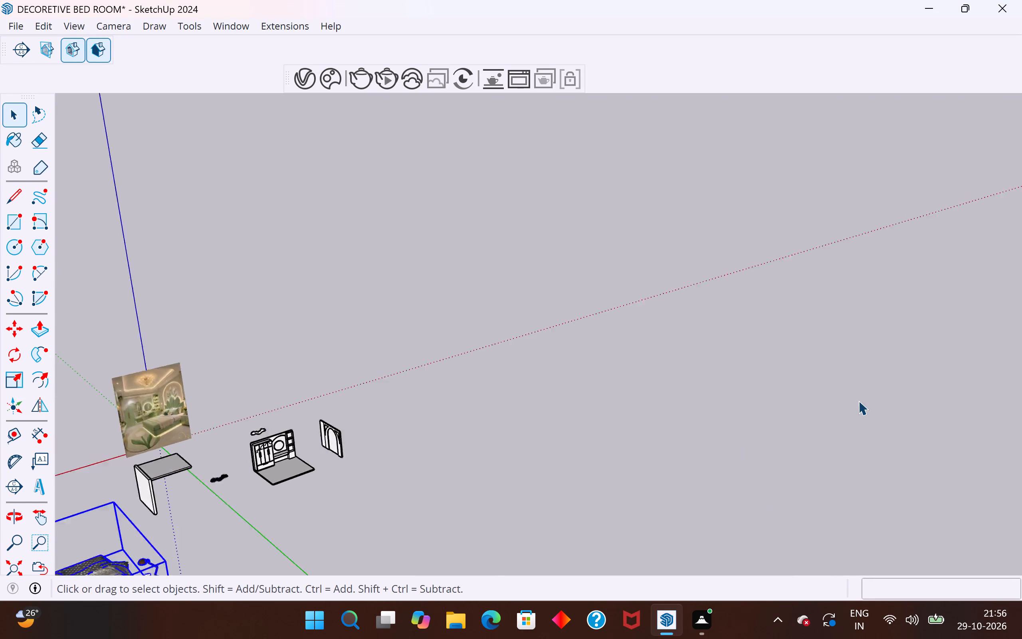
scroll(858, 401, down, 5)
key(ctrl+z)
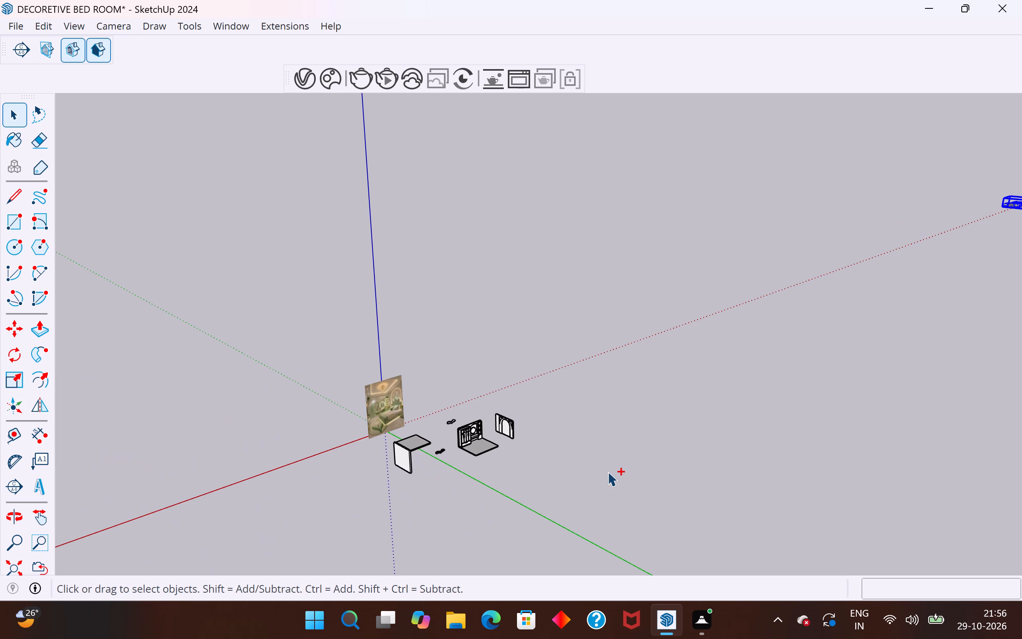
Rotate the bed component 90 degrees in the horizontal plane around its bottom corner beside the headboard.
scroll(676, 477, down, 6)
scroll(1005, 263, up, 16)
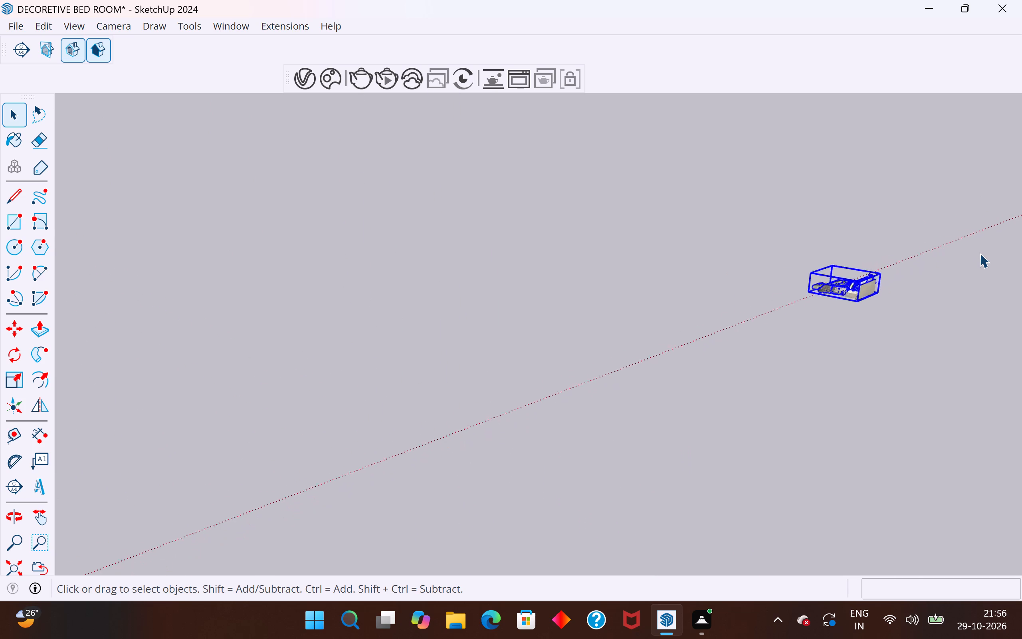
scroll(980, 253, up, 13)
click(861, 298)
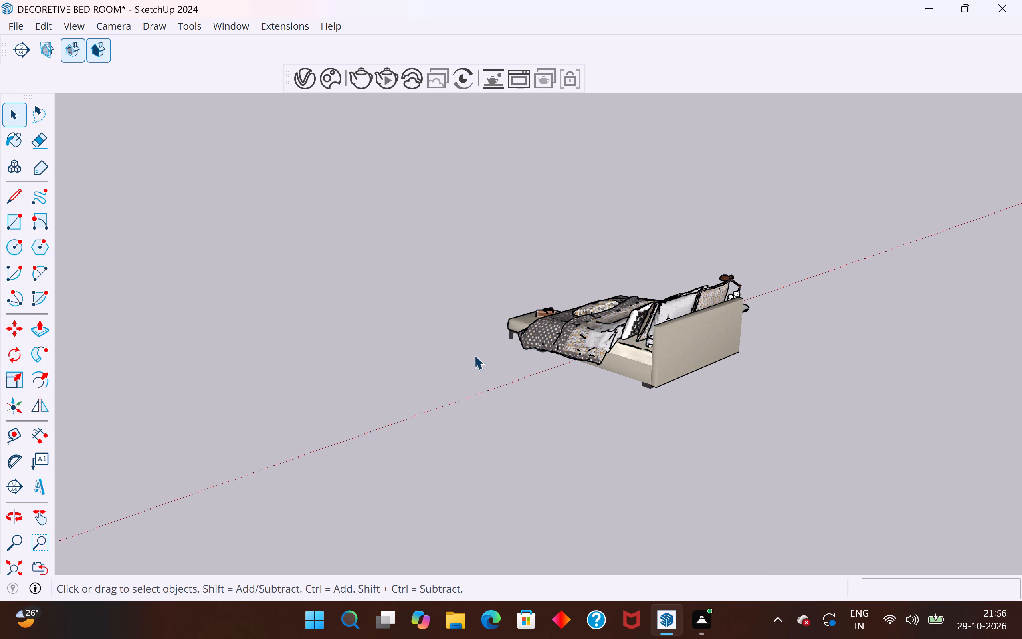
click(523, 335)
click(26, 354)
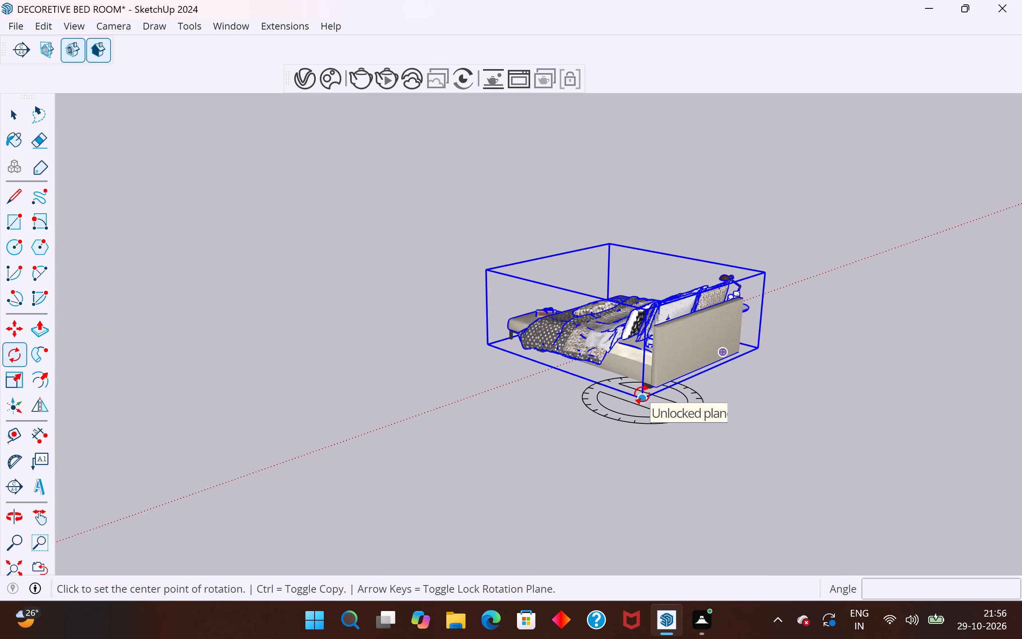
click(642, 395)
click(755, 444)
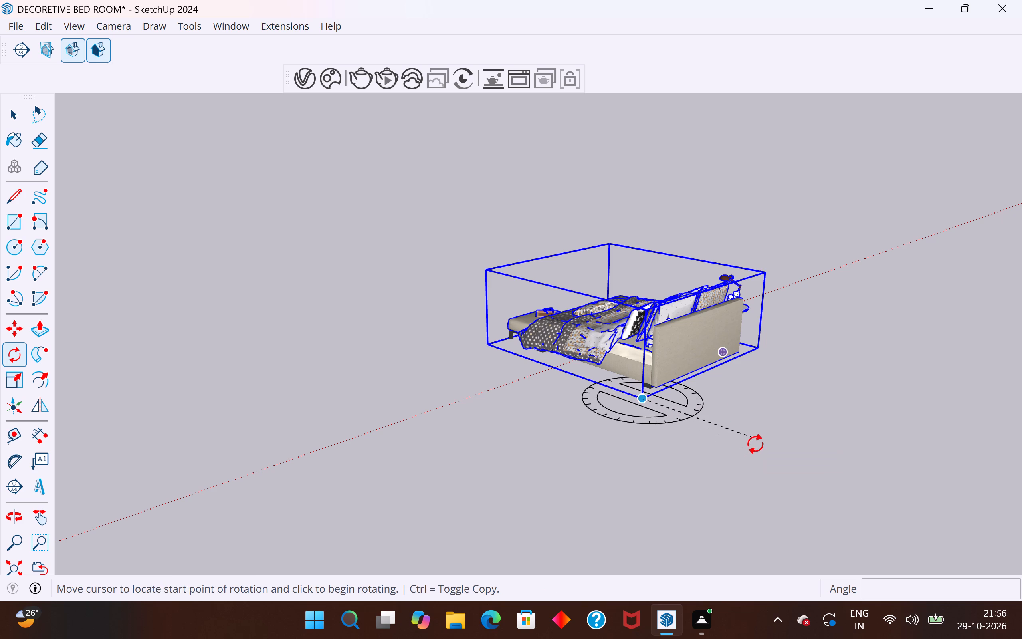
click(735, 355)
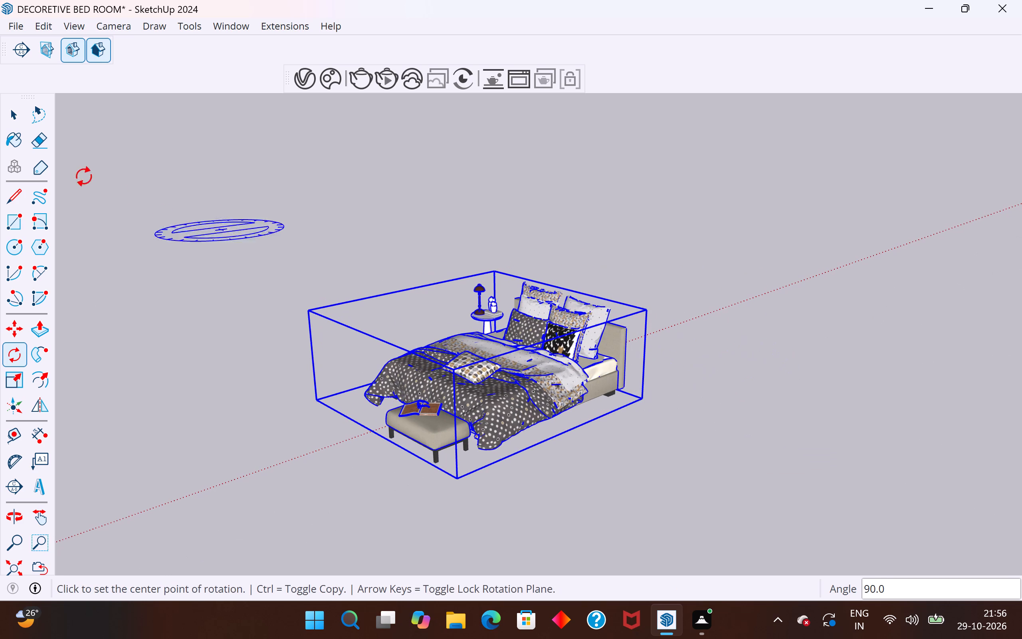
click(23, 114)
click(347, 217)
Move the rotated bed by its bottom corner near the bench about 832' to the open ground beside the modelled room pieces.
scroll(719, 414, down, 11)
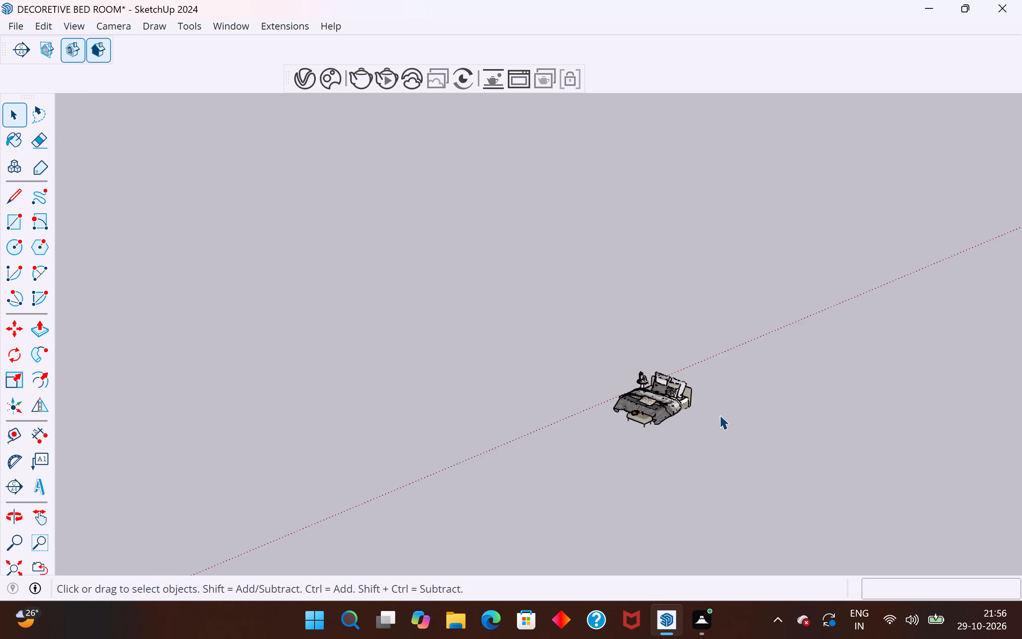
scroll(719, 415, down, 20)
scroll(719, 415, down, 9)
scroll(703, 430, up, 5)
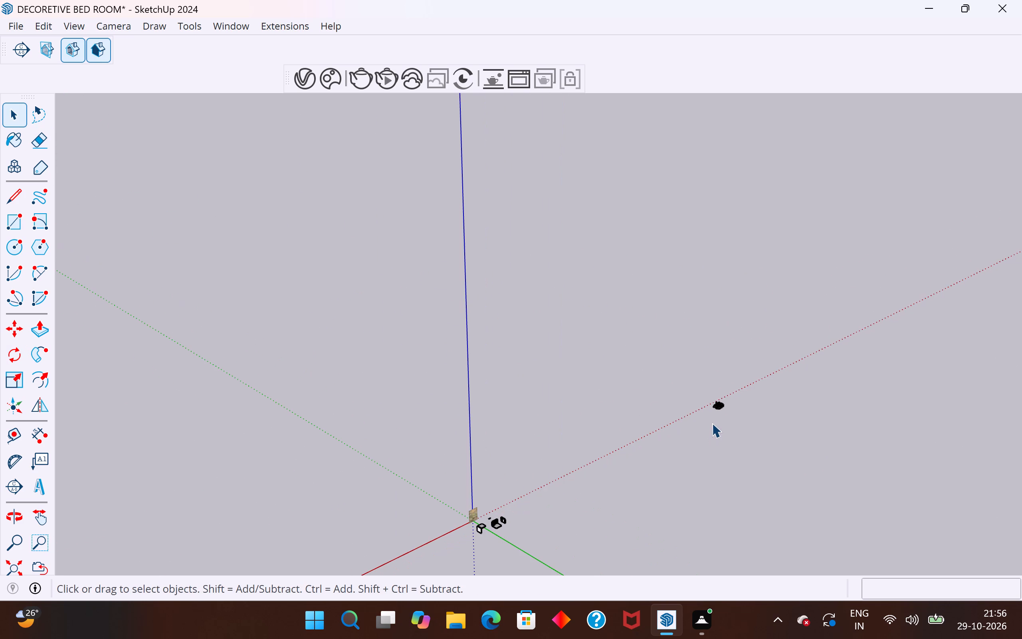
click(719, 409)
click(722, 398)
drag(735, 395, 688, 426)
drag(688, 426, 687, 427)
key(m)
scroll(723, 415, up, 5)
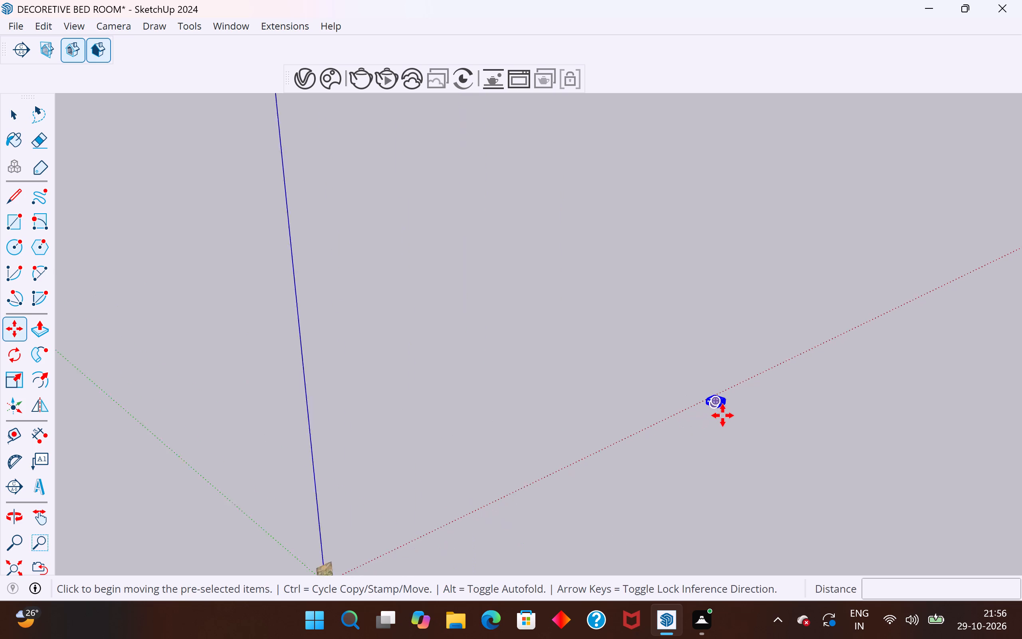
scroll(723, 415, up, 20)
scroll(723, 415, up, 1)
click(745, 387)
scroll(745, 387, down, 20)
scroll(745, 387, down, 16)
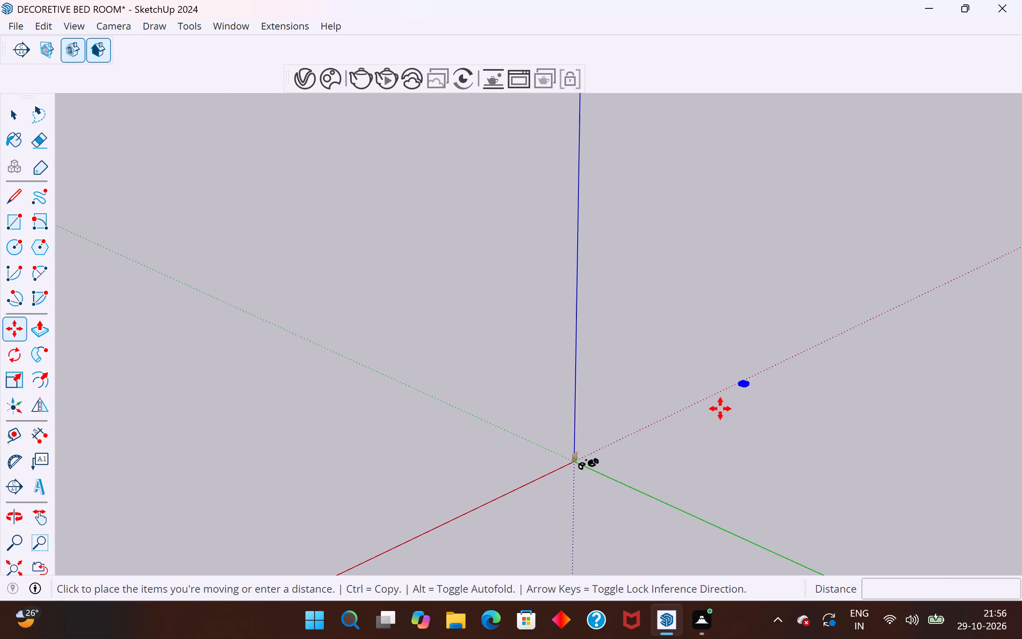
scroll(628, 473, up, 20)
scroll(628, 473, up, 6)
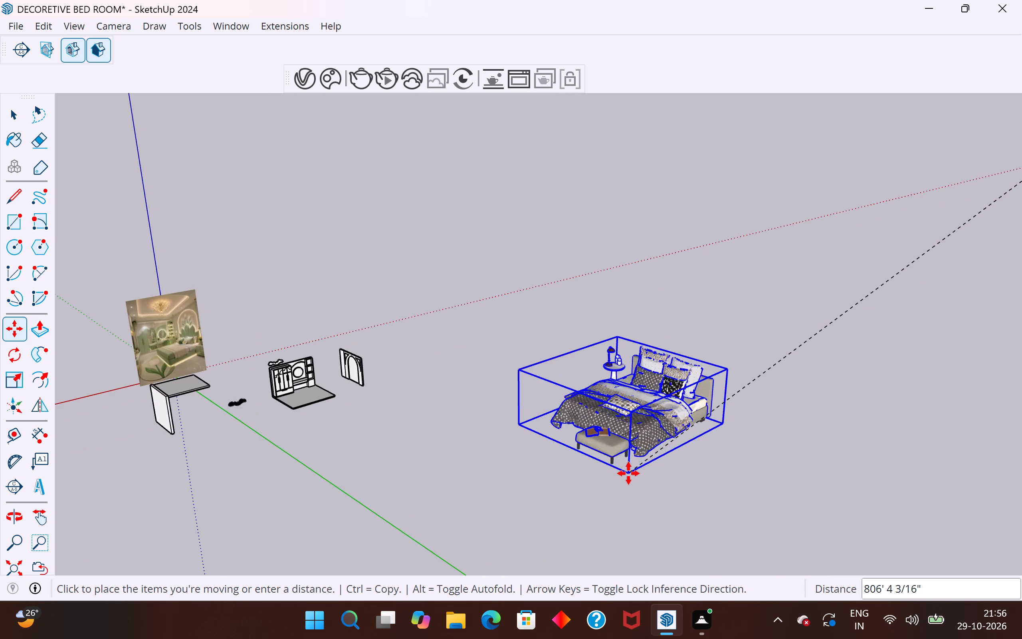
click(441, 514)
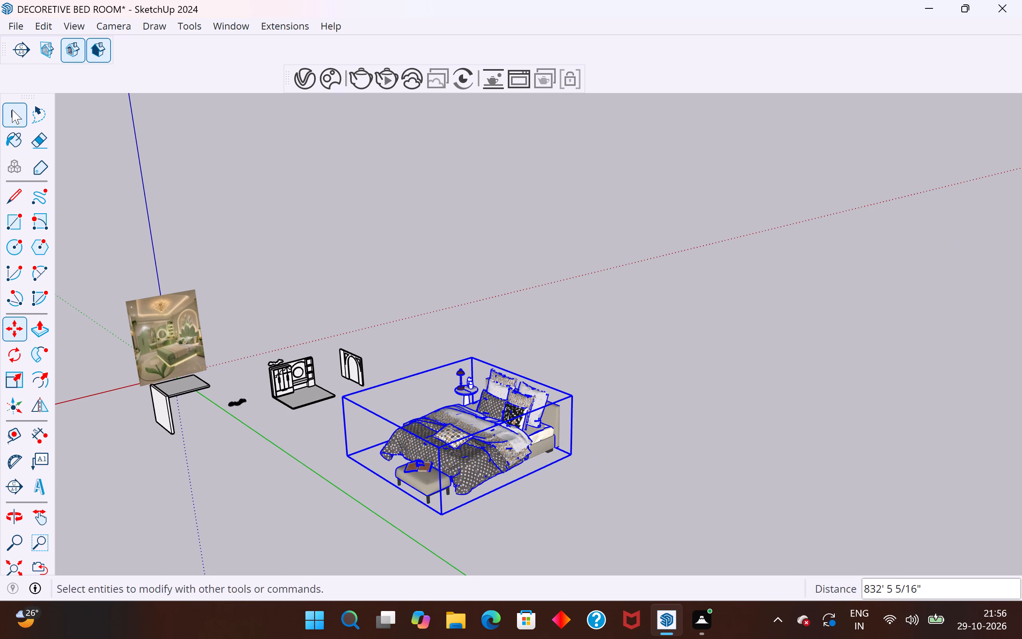
Scale the bed component down uniformly about its centre until its size suits the wardrobe and floor pieces.
click(12, 109)
key(s)
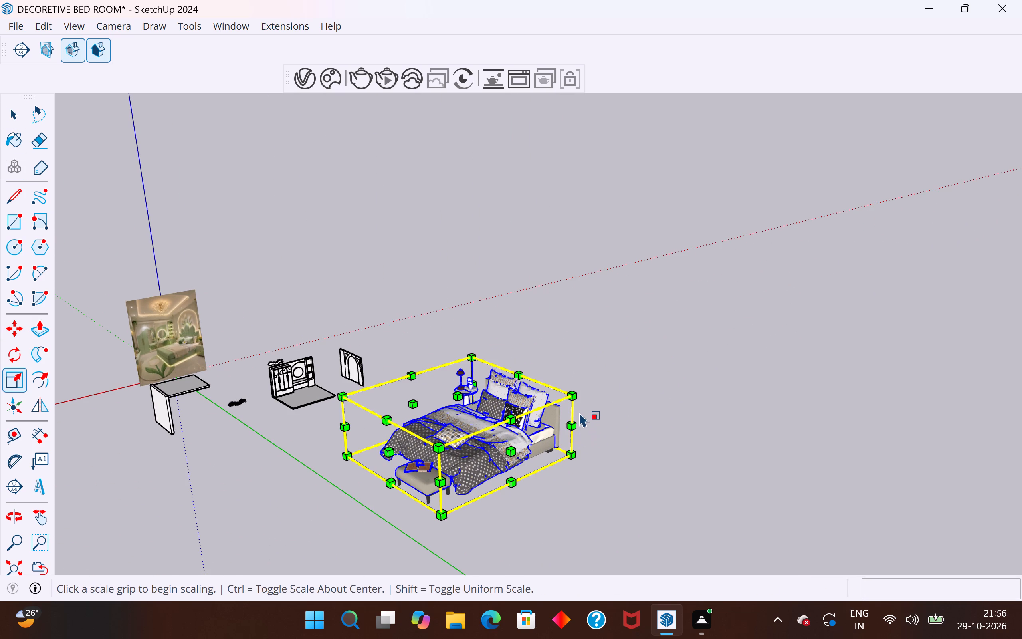
ctrl+drag(574, 396, 471, 405)
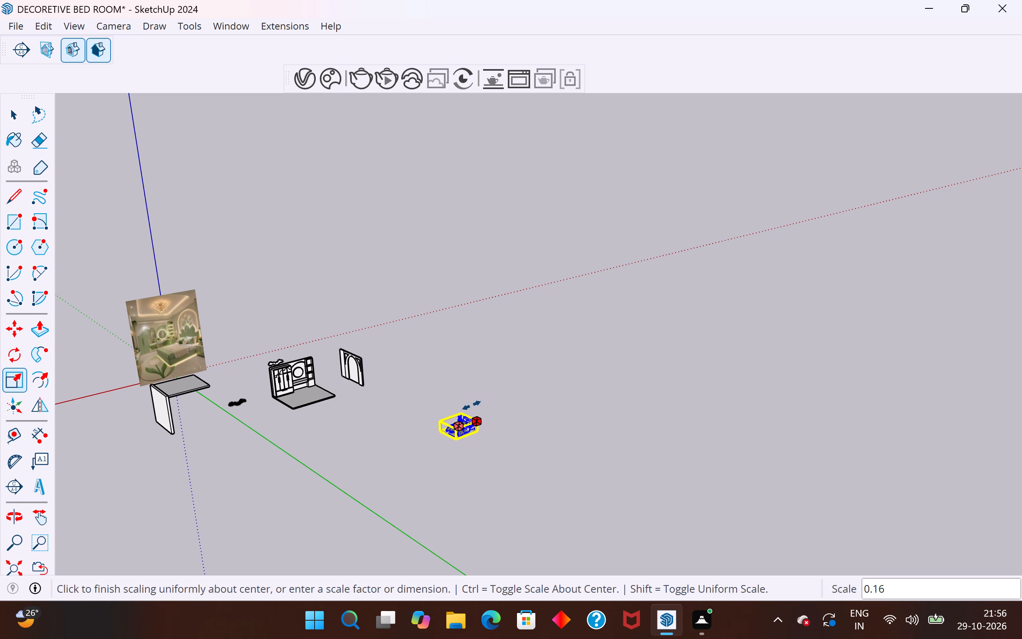
ctrl+drag(471, 405, 469, 407)
click(19, 118)
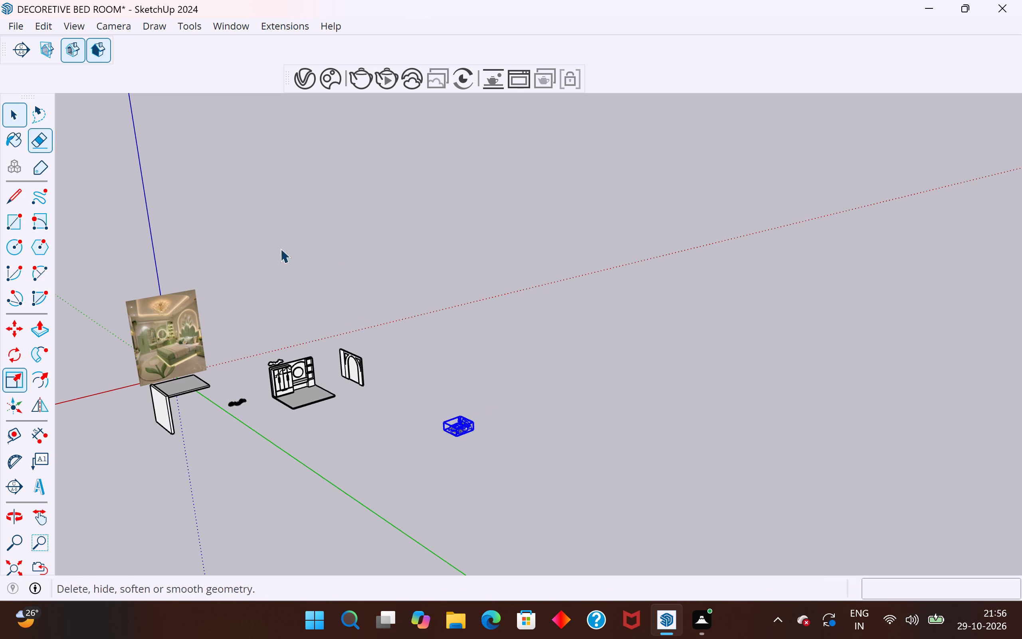
click(346, 253)
scroll(441, 437, up, 9)
scroll(521, 436, down, 4)
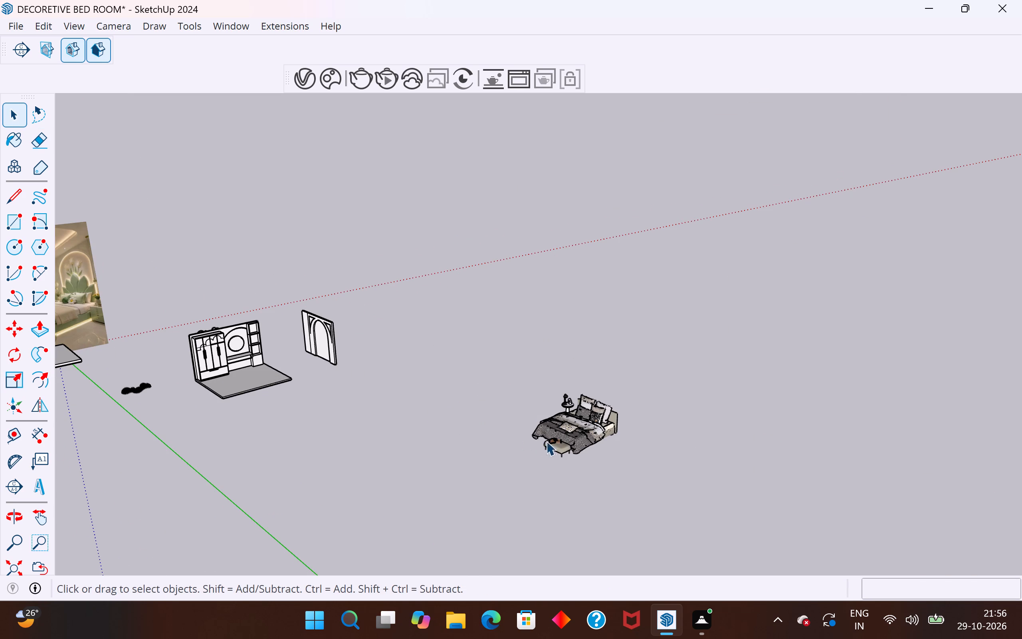
Move the bed component by its bottom corner about 147' 6" onto the floor slab beside the wardrobe unit.
click(561, 435)
key(m)
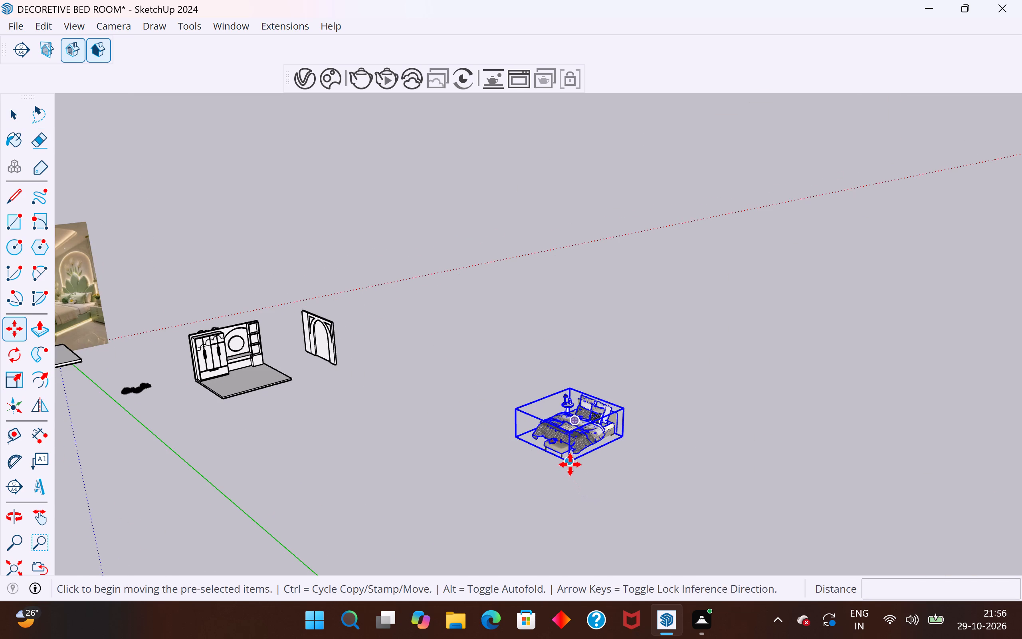
click(570, 464)
scroll(267, 391, up, 6)
middle_drag(233, 393, 409, 431)
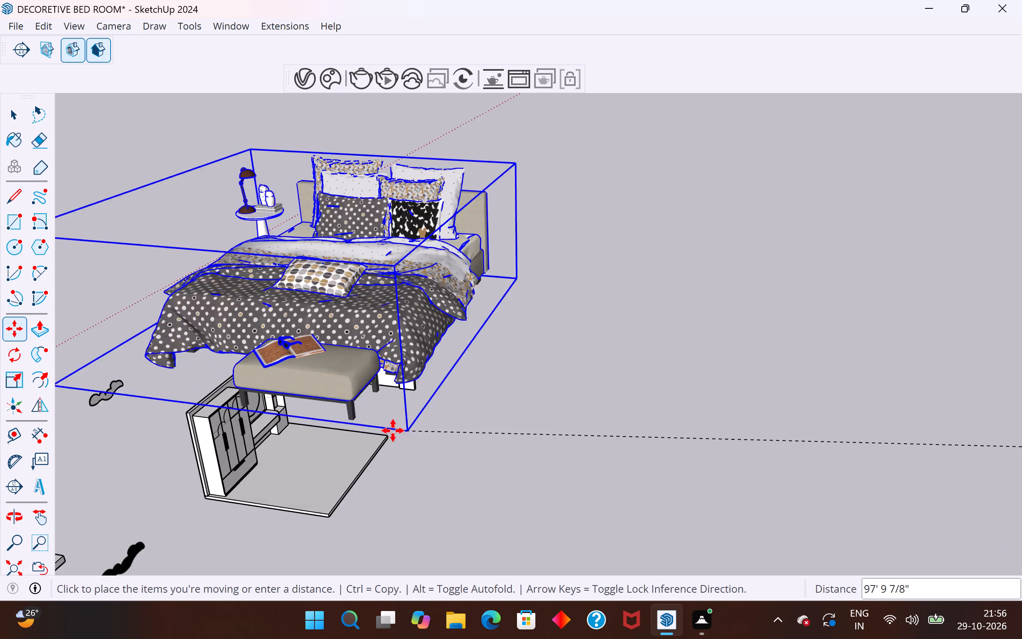
scroll(358, 435, up, 5)
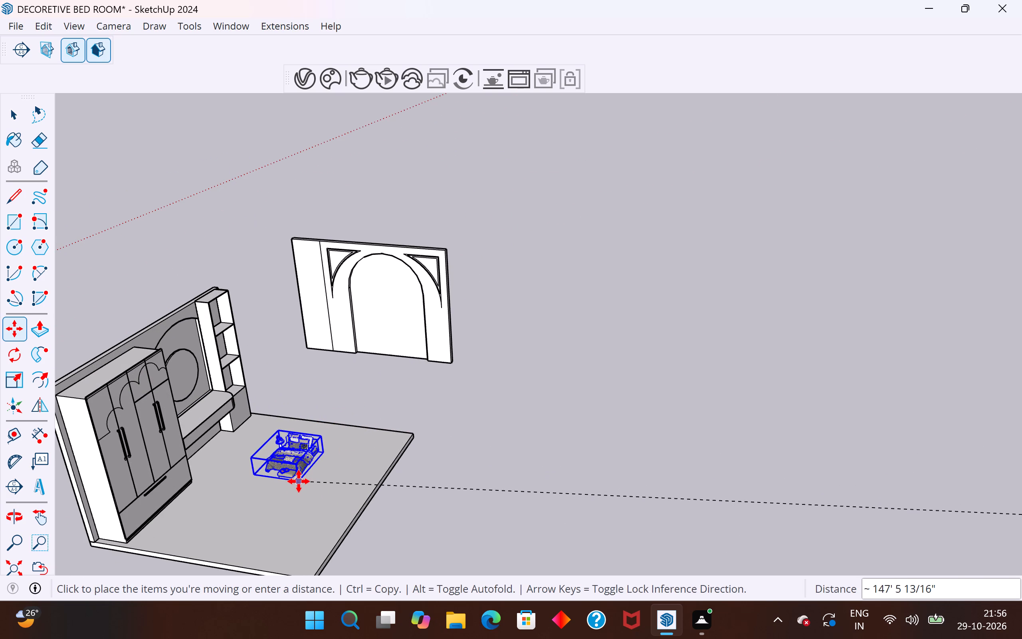
click(299, 481)
click(15, 118)
click(277, 308)
Examine the arched wall panel and compare it with the arch behind the bed in the reference image.
scroll(354, 421, up, 1)
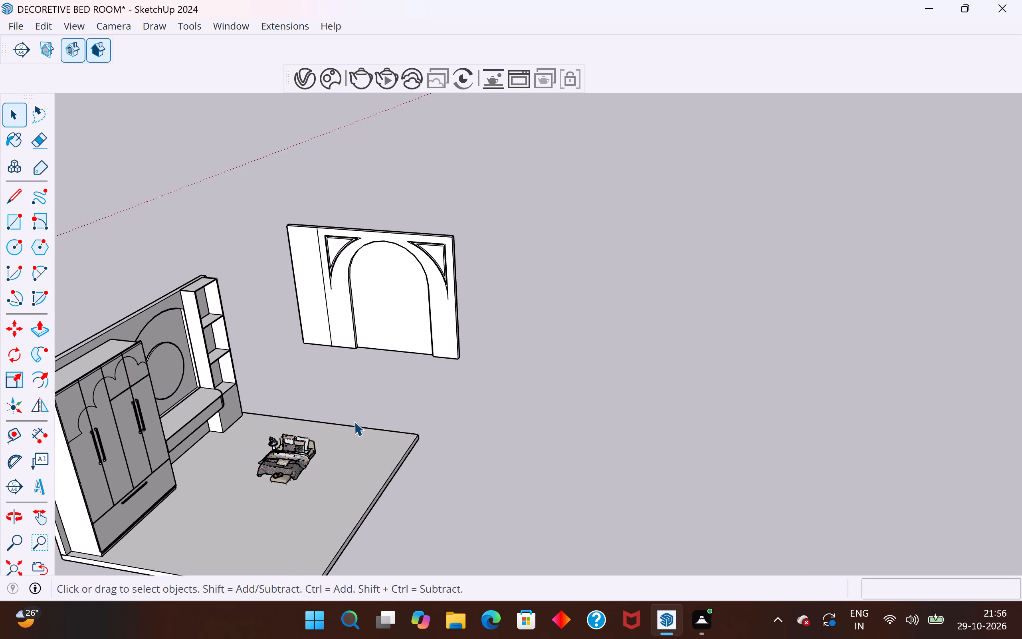
scroll(354, 421, up, 3)
middle_drag(485, 375, 420, 349)
scroll(404, 254, up, 2)
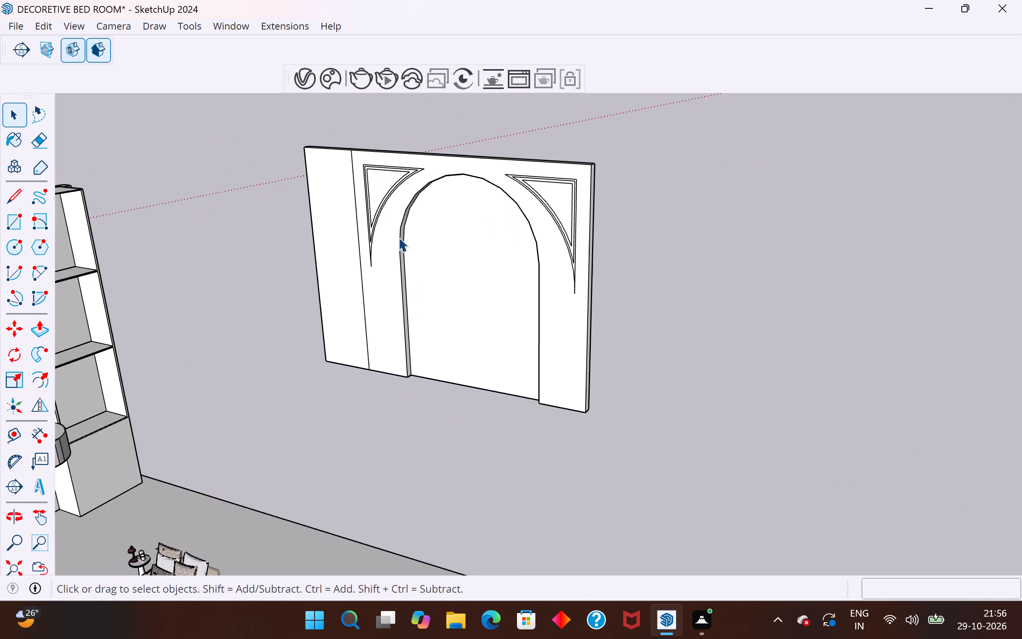
scroll(398, 237, up, 4)
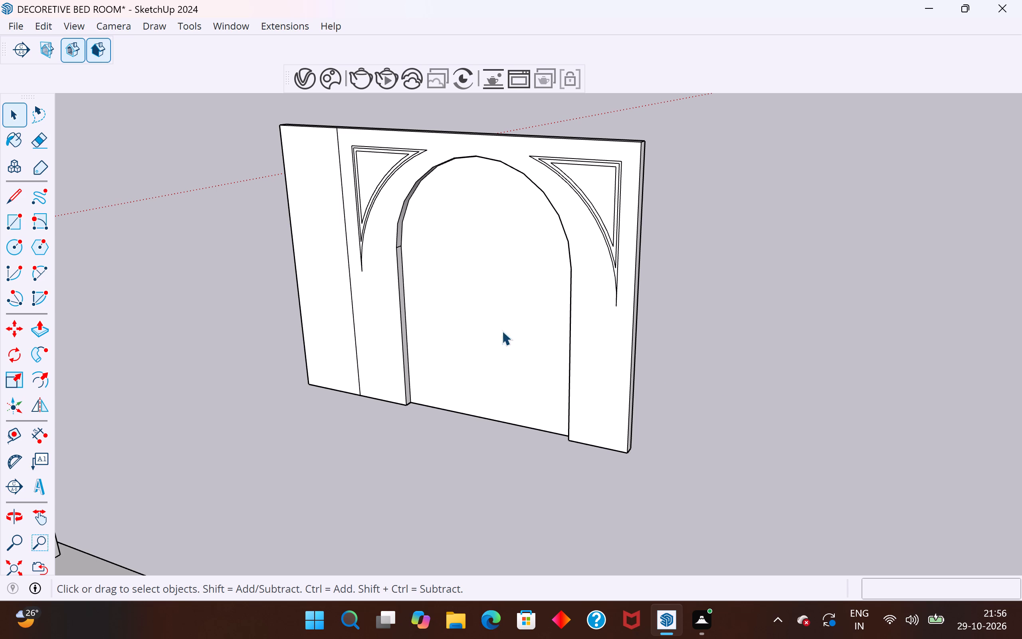
scroll(734, 399, down, 18)
scroll(734, 399, down, 5)
scroll(388, 358, up, 8)
scroll(256, 324, up, 1)
middle_drag(256, 324, 277, 317)
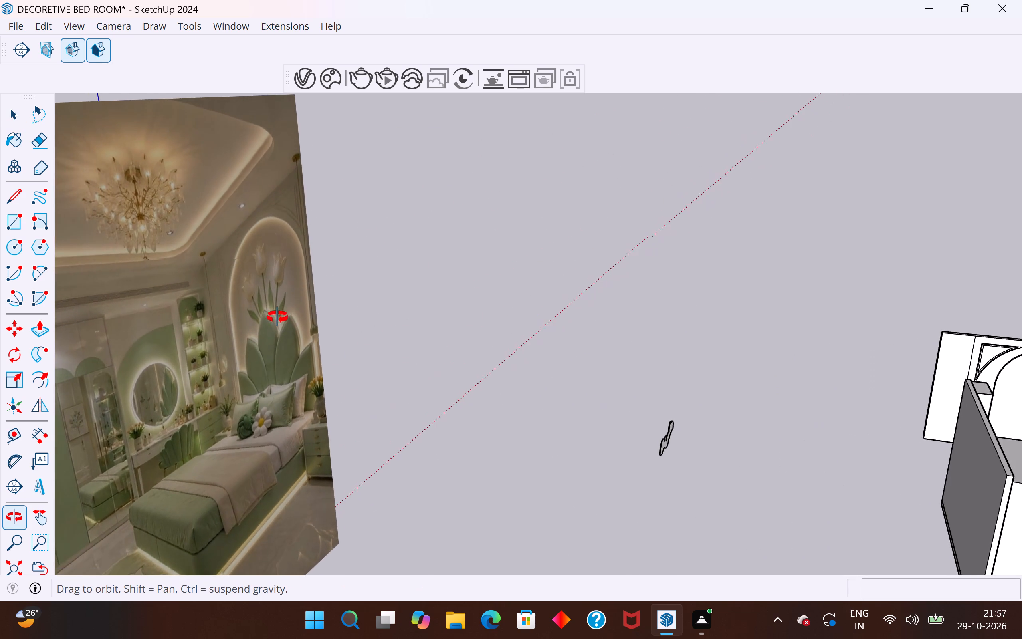
middle_drag(277, 317, 231, 301)
scroll(231, 301, down, 10)
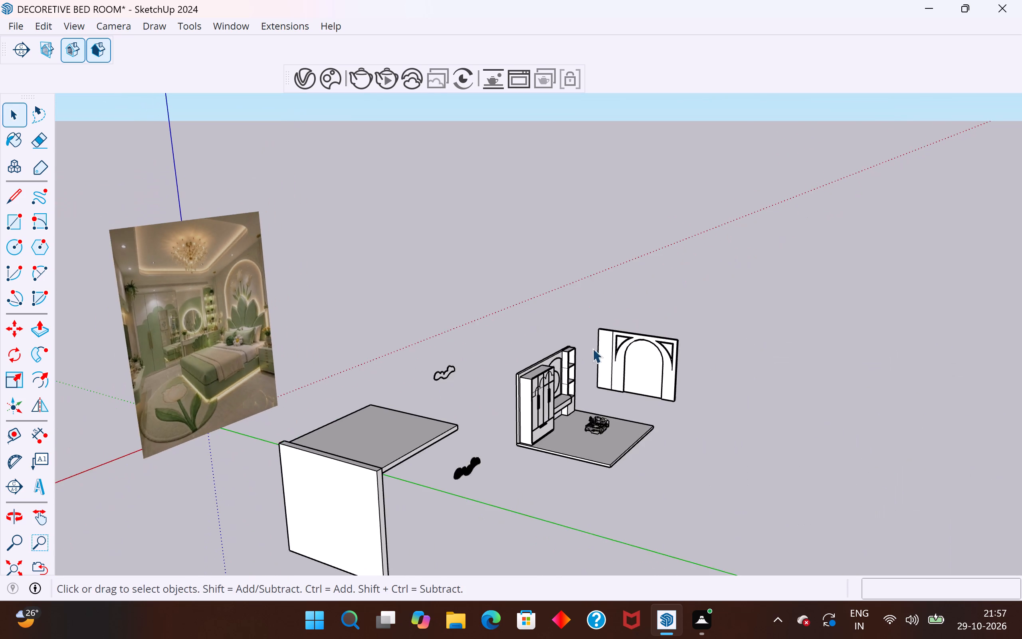
Inside the arched wall component, copy the recess's curved and straight back edges about 1 3/4" forward to the middle of its inner side.
scroll(669, 330, up, 19)
middle_drag(642, 365, 549, 261)
scroll(572, 393, up, 9)
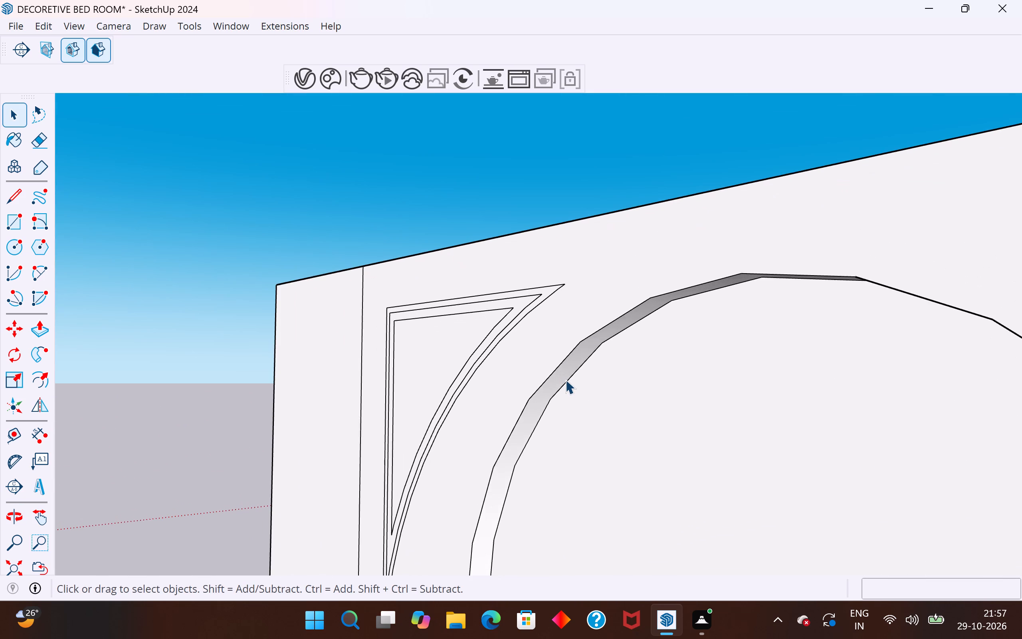
click(565, 379)
double_click(569, 379)
click(570, 379)
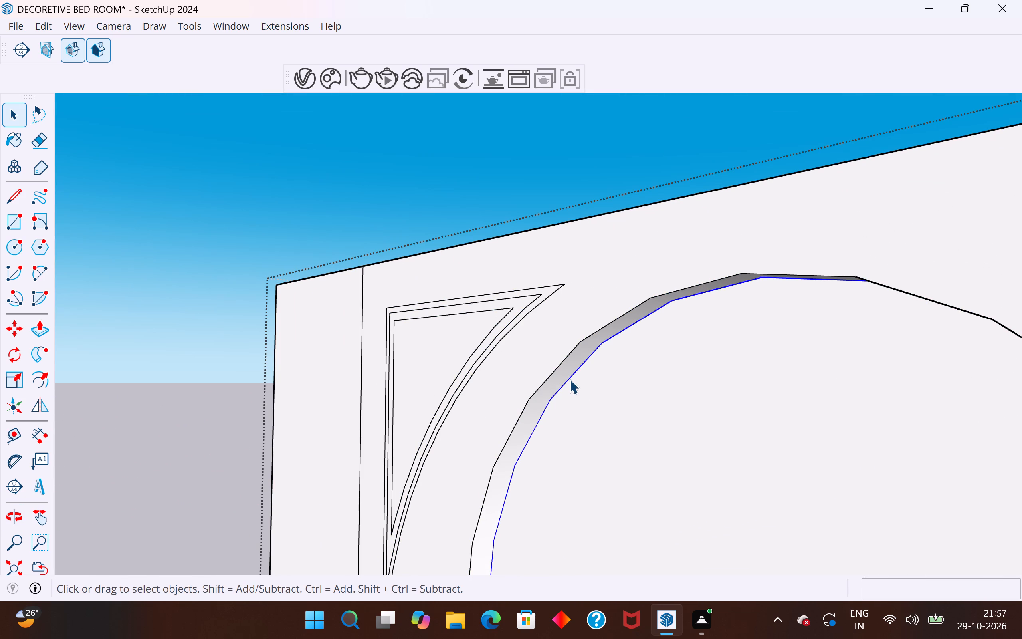
scroll(570, 379, down, 15)
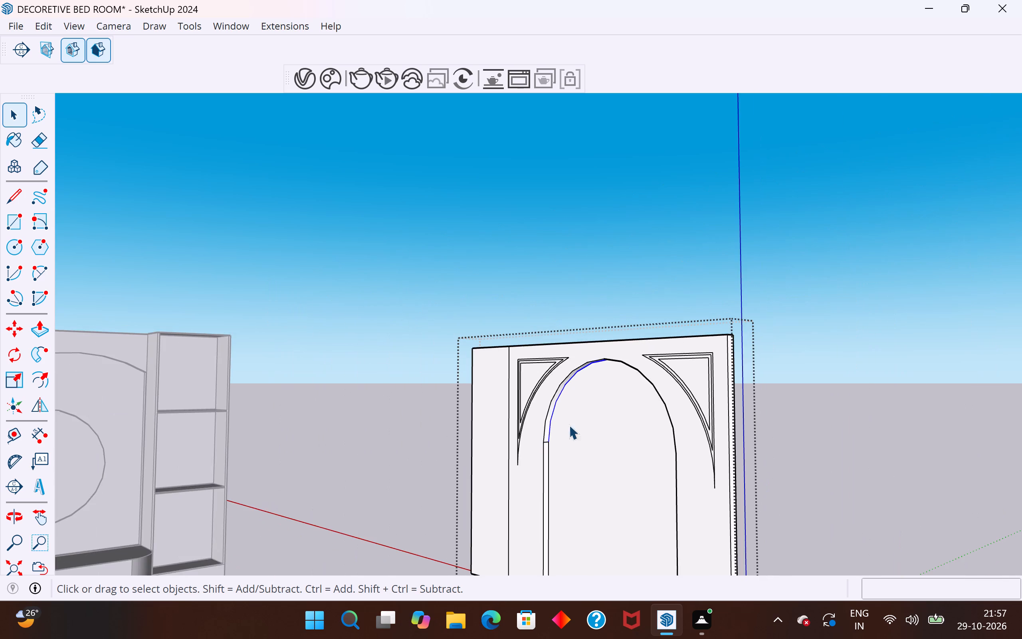
scroll(753, 324, down, 5)
middle_drag(664, 417, 902, 516)
middle_drag(631, 415, 820, 379)
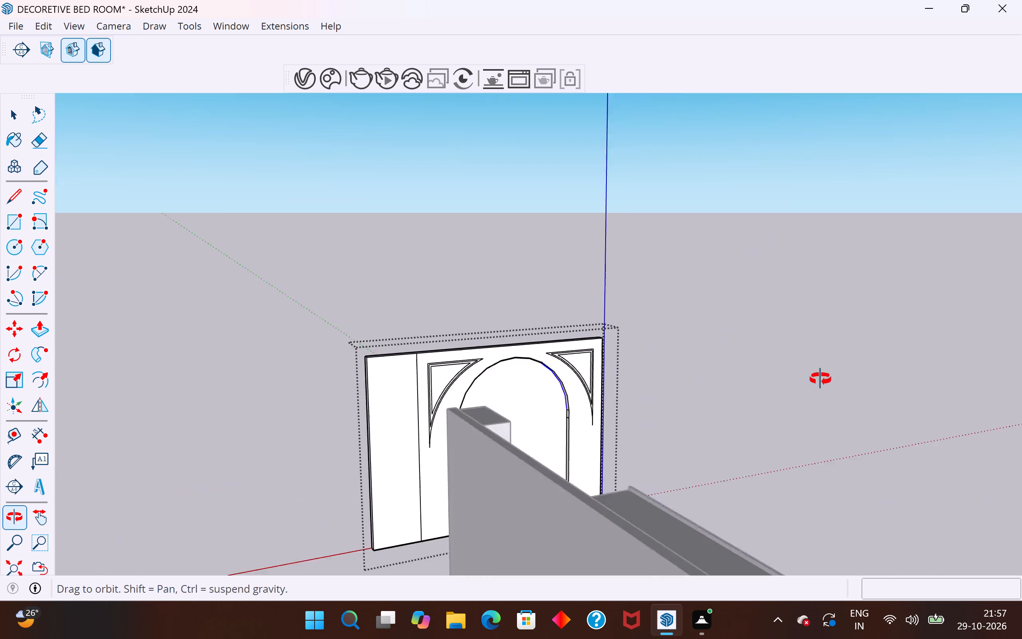
middle_drag(820, 379, 914, 446)
scroll(900, 431, up, 1)
scroll(445, 465, up, 15)
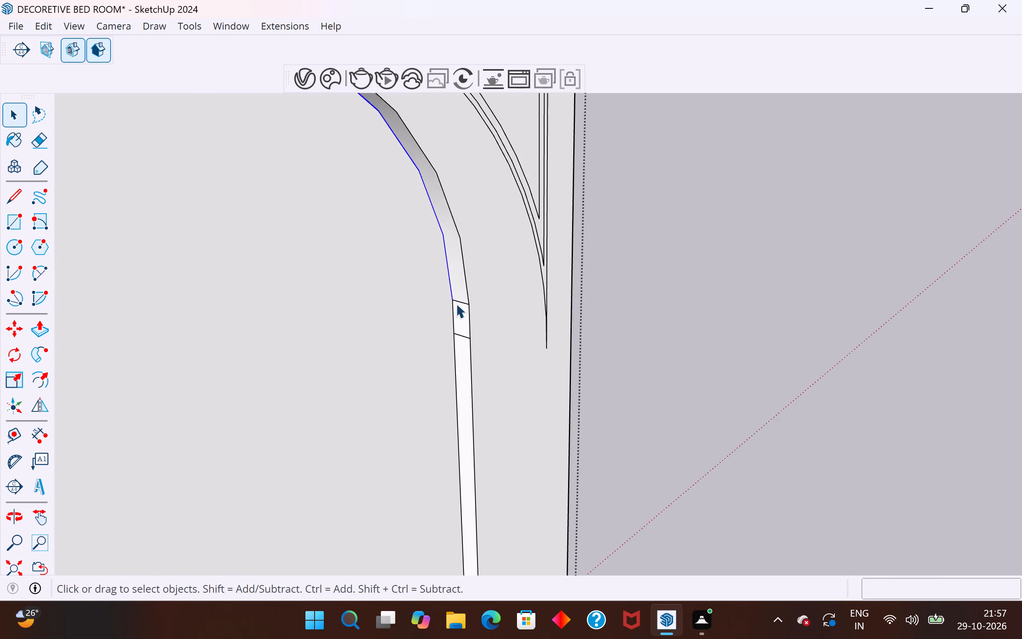
scroll(456, 304, up, 7)
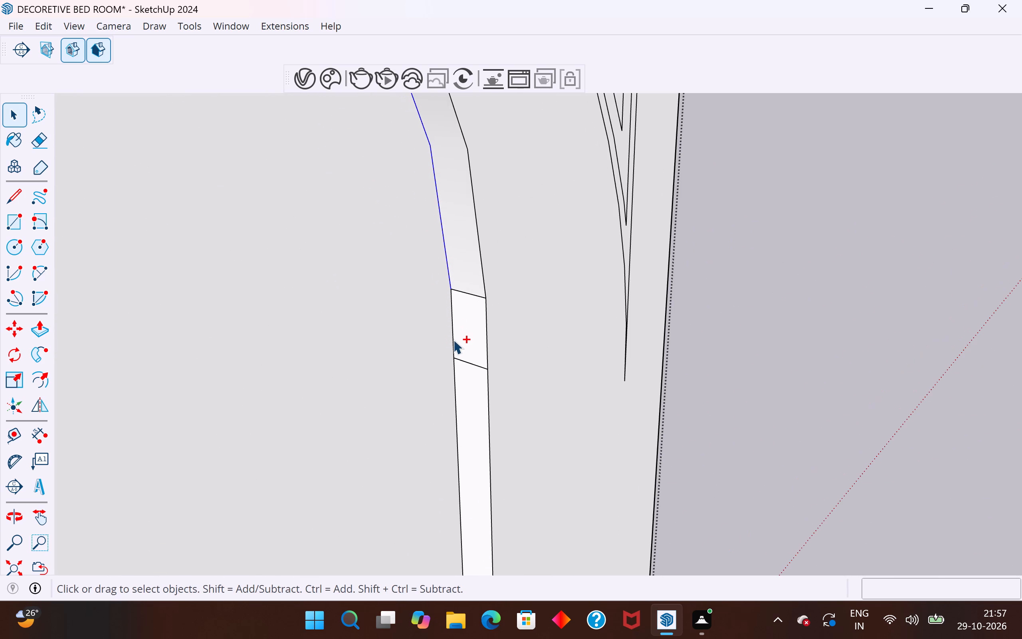
ctrl+click(452, 338)
ctrl+click(454, 374)
scroll(795, 302, down, 2)
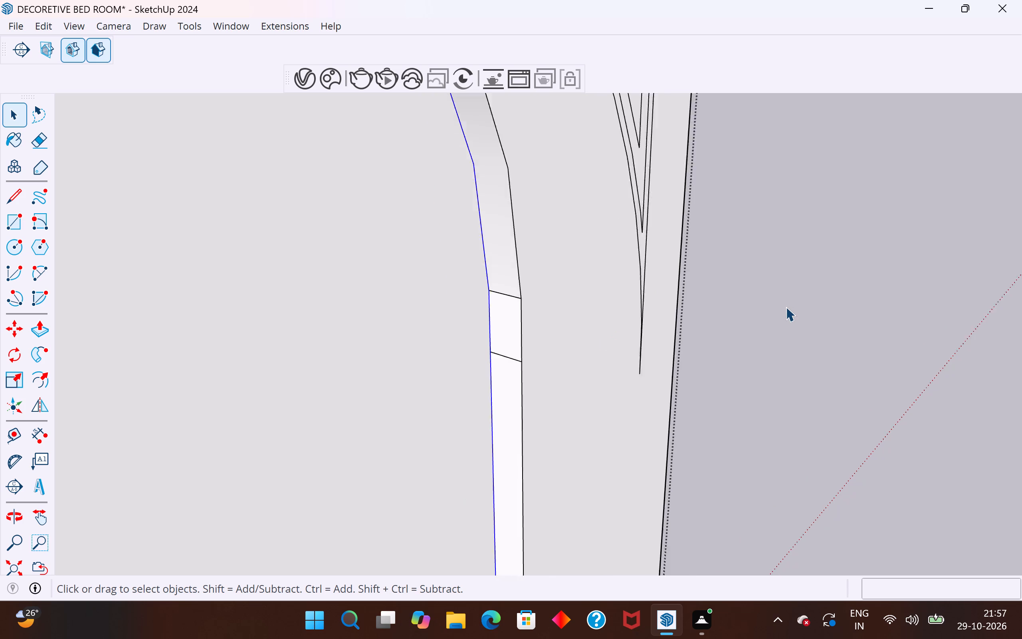
scroll(786, 307, down, 8)
middle_drag(788, 306, 405, 431)
scroll(799, 331, down, 6)
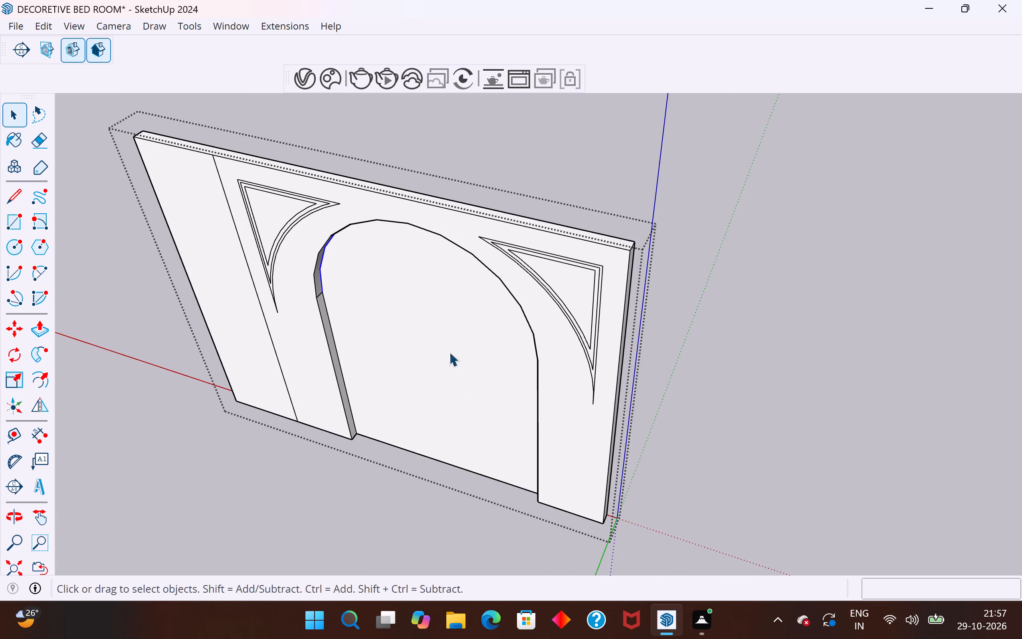
middle_drag(399, 327, 335, 316)
middle_drag(620, 440, 450, 288)
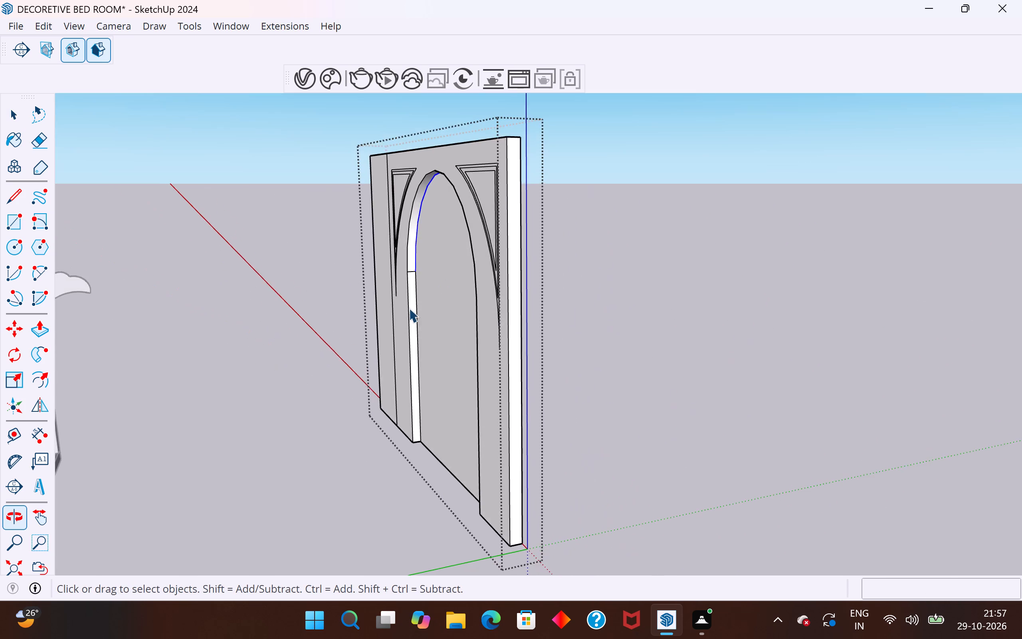
scroll(409, 308, up, 11)
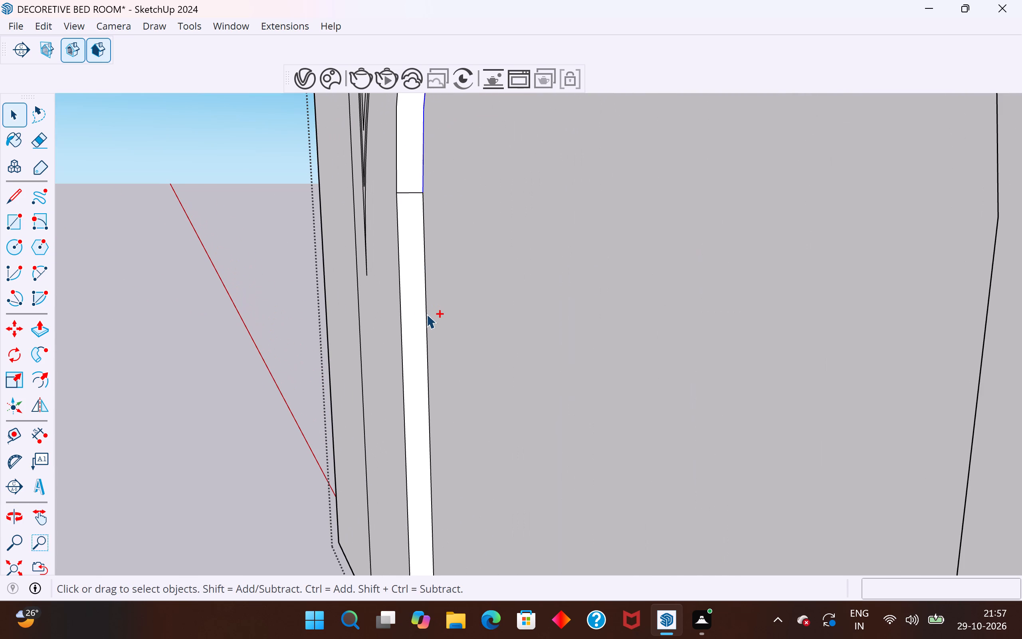
ctrl+click(426, 314)
scroll(426, 314, down, 9)
scroll(448, 556, up, 6)
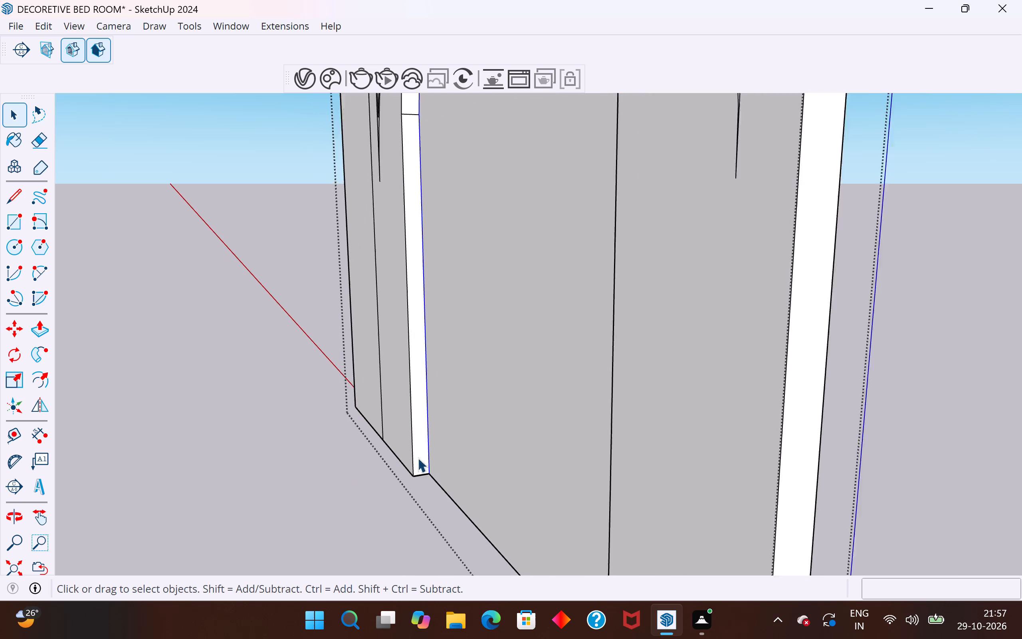
scroll(418, 458, up, 6)
key(m)
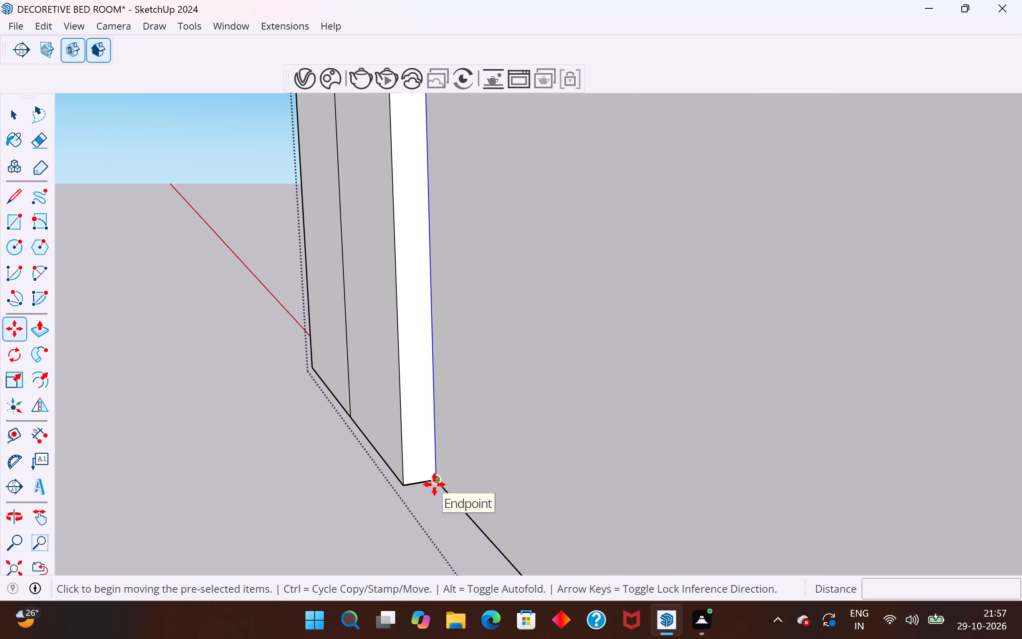
click(434, 484)
scroll(420, 489, up, 3)
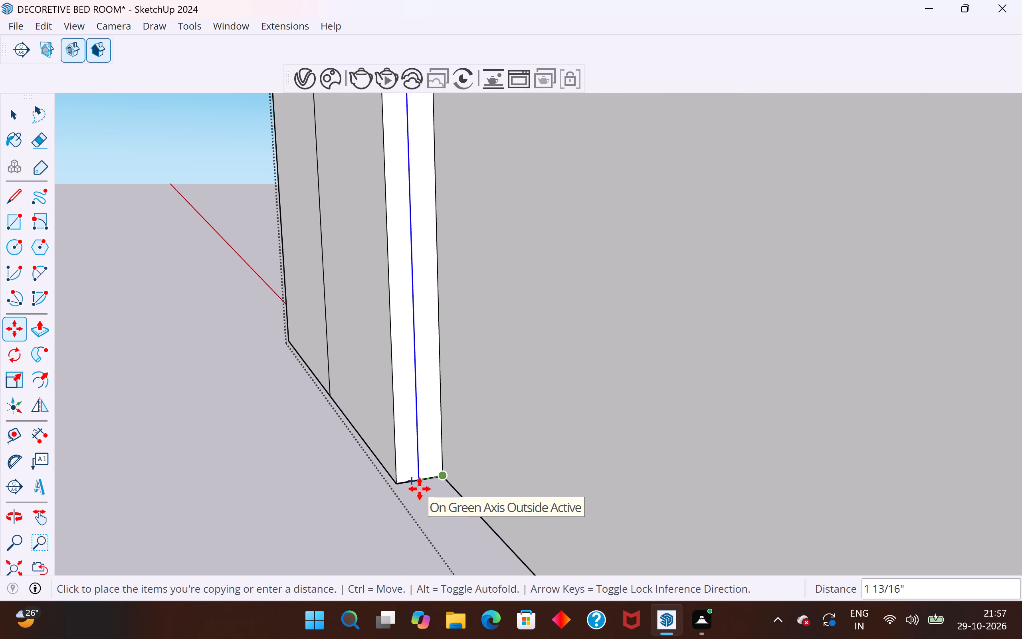
scroll(420, 489, up, 6)
click(414, 475)
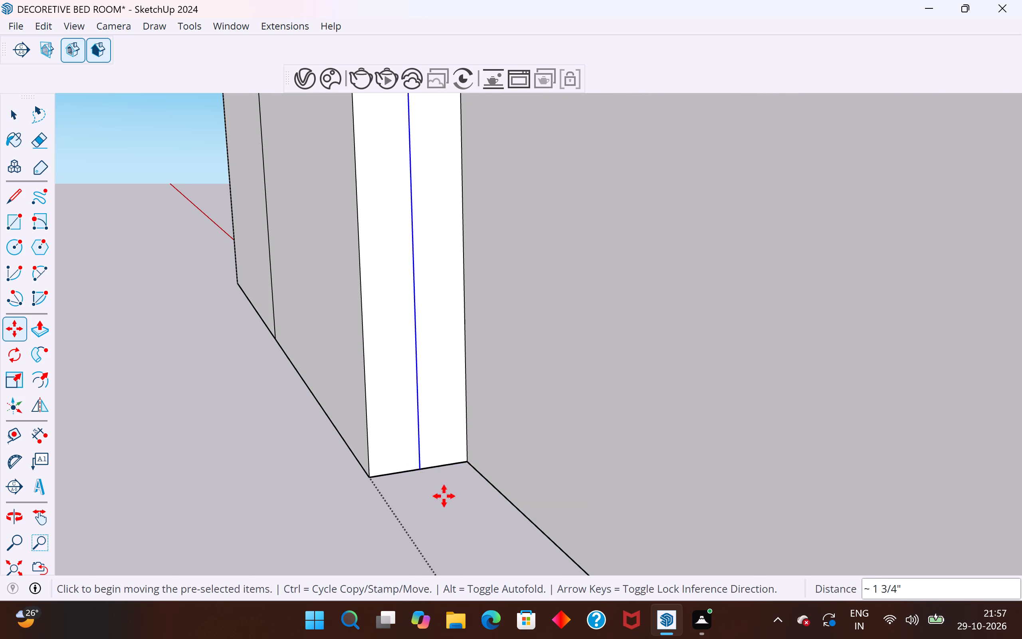
scroll(499, 512, down, 20)
scroll(499, 512, down, 5)
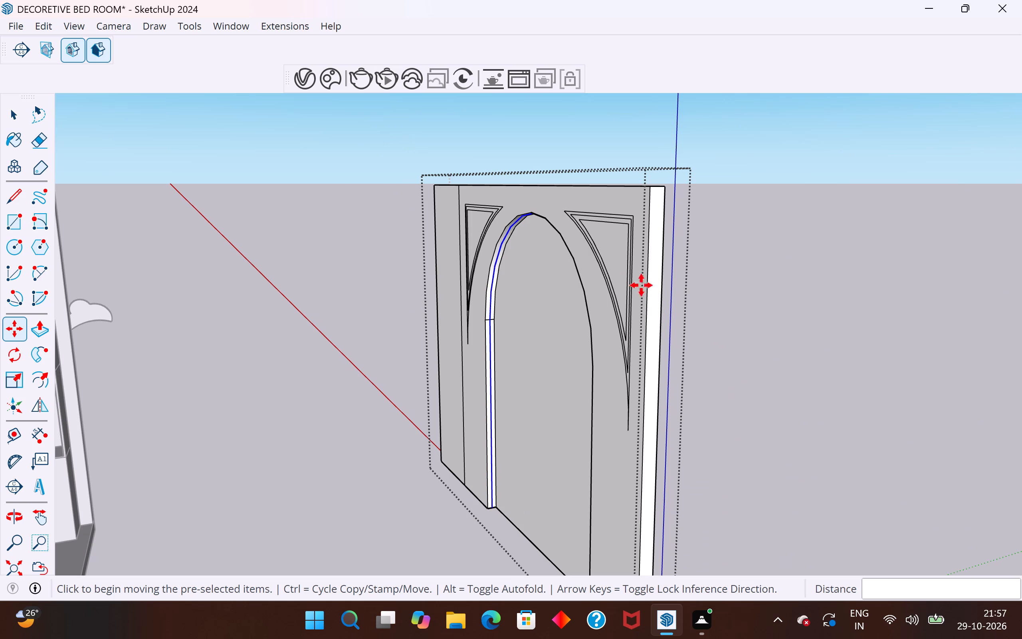
click(16, 108)
click(243, 175)
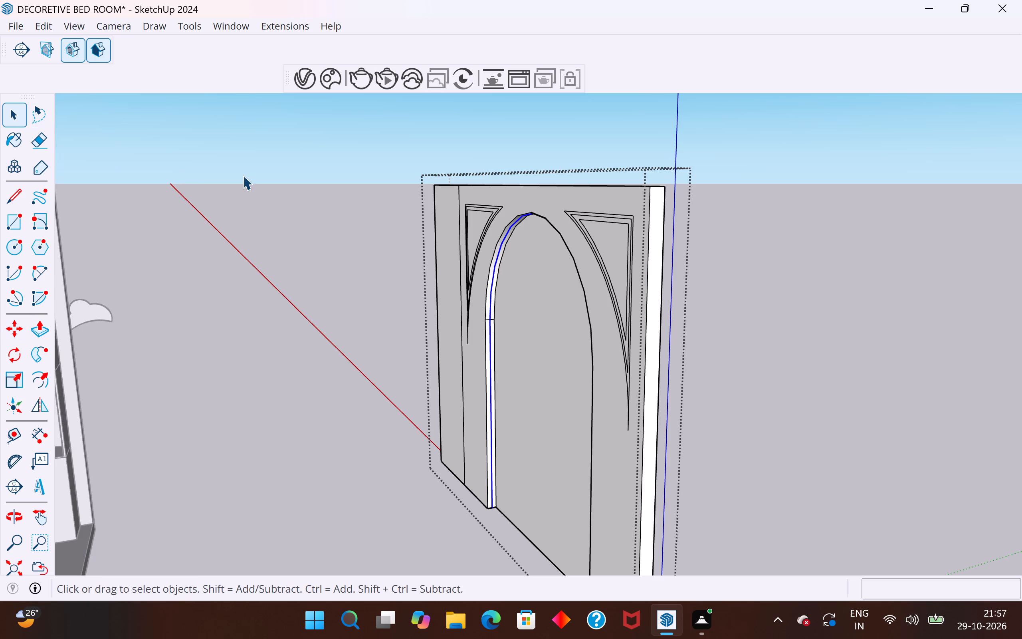
Examine the copied edge line along the inner side of the arch recess.
middle_drag(630, 268, 667, 234)
scroll(527, 244, up, 4)
middle_drag(528, 182, 571, 190)
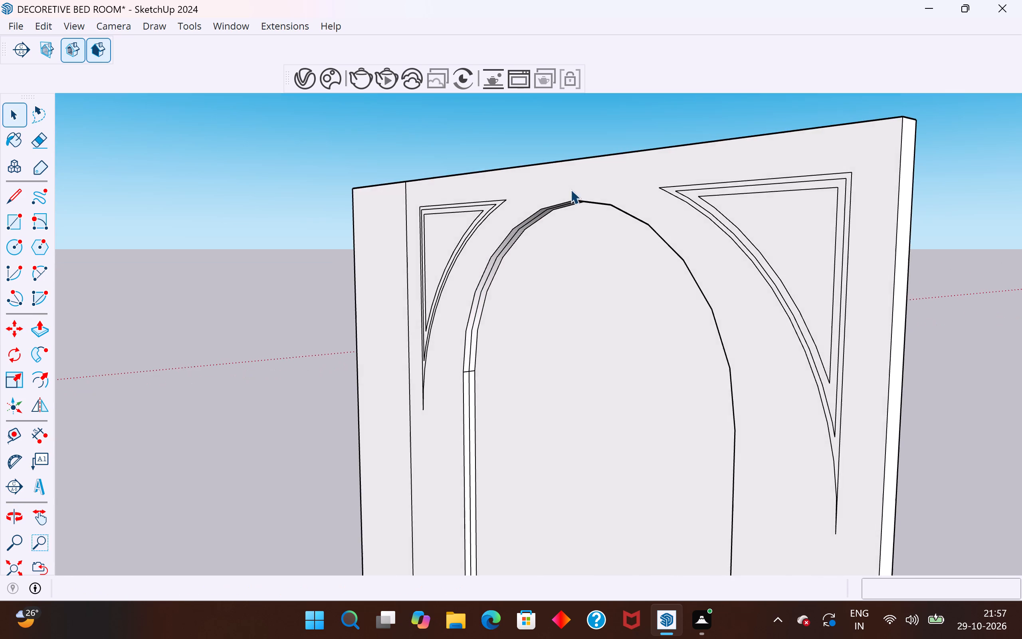
scroll(516, 115, down, 5)
middle_drag(548, 261, 516, 293)
scroll(524, 169, up, 2)
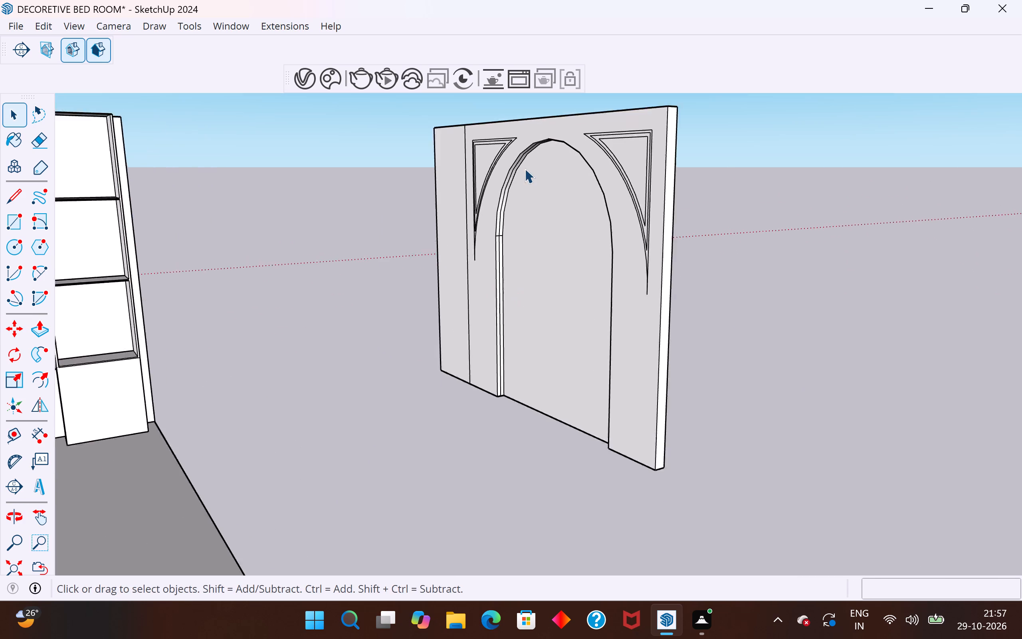
scroll(525, 169, up, 2)
scroll(502, 243, up, 10)
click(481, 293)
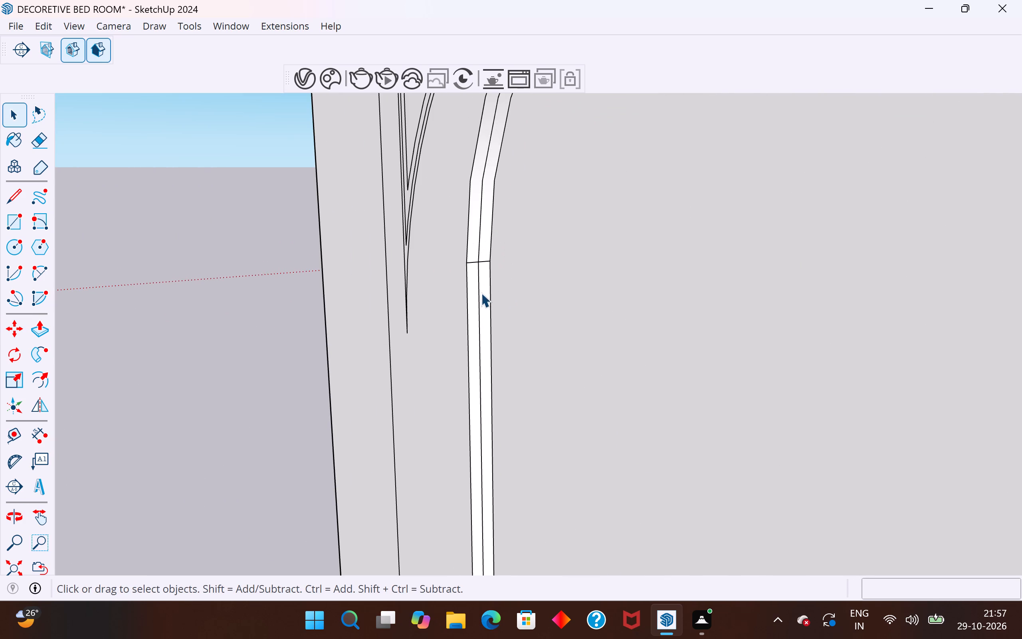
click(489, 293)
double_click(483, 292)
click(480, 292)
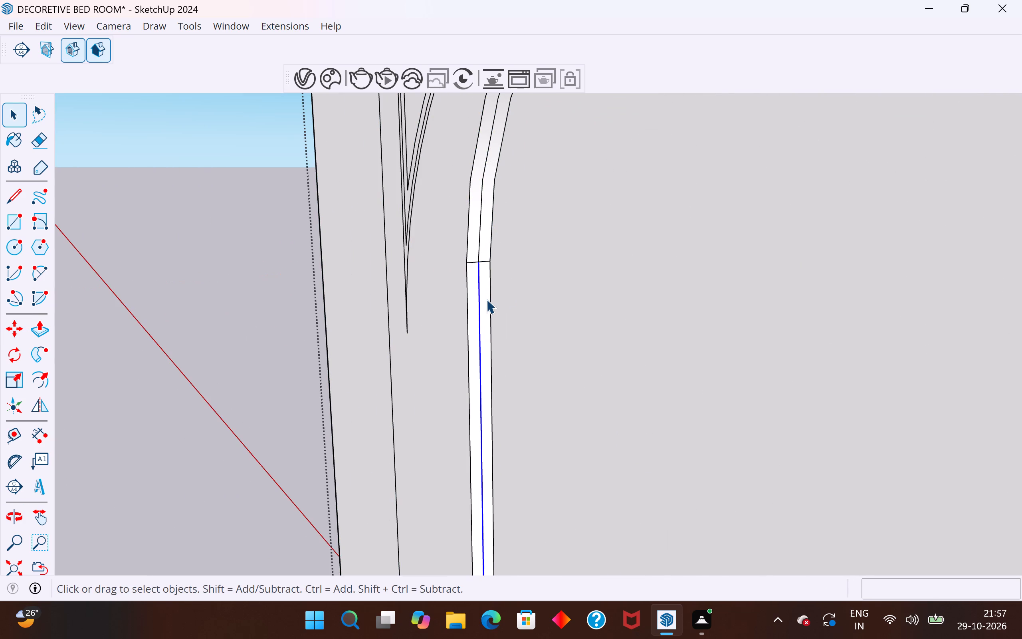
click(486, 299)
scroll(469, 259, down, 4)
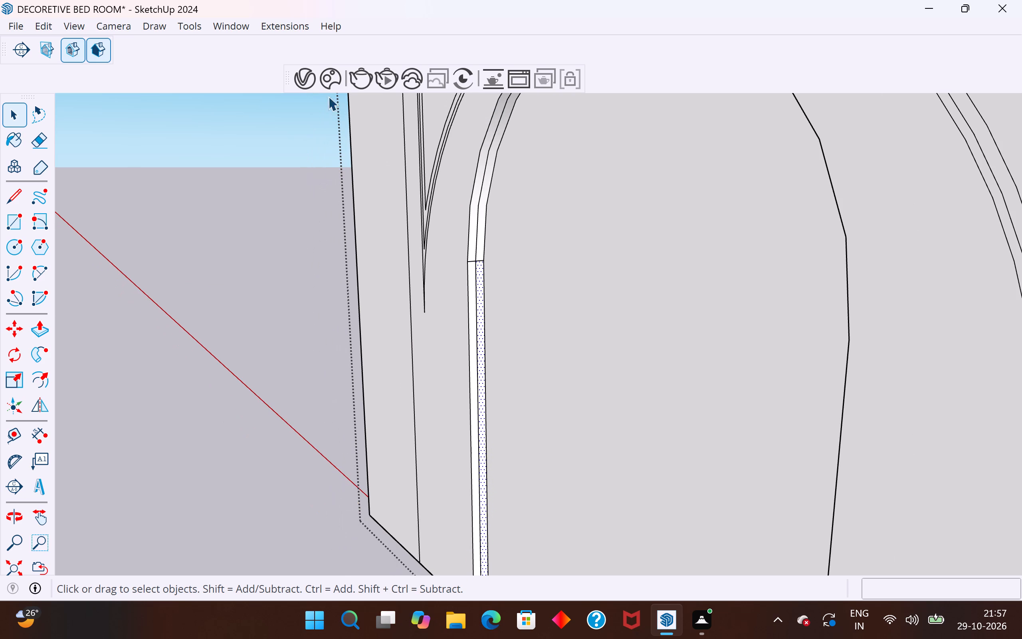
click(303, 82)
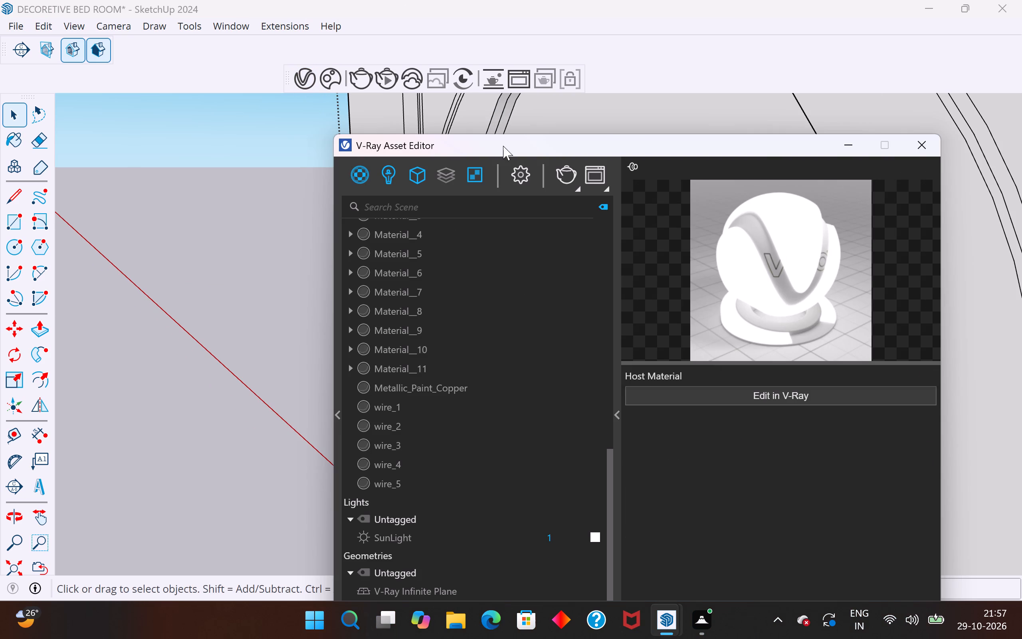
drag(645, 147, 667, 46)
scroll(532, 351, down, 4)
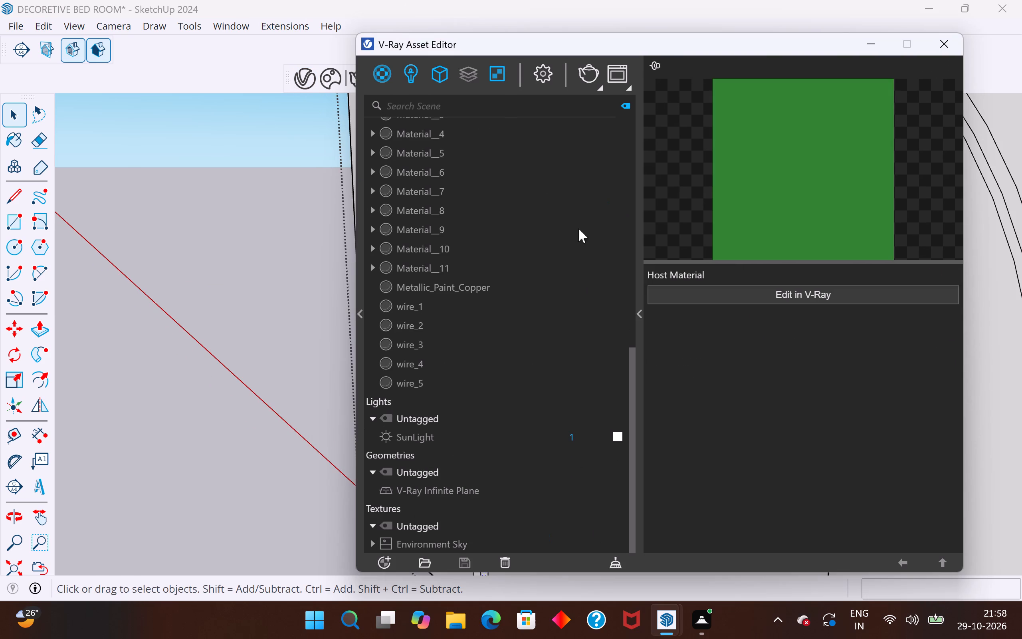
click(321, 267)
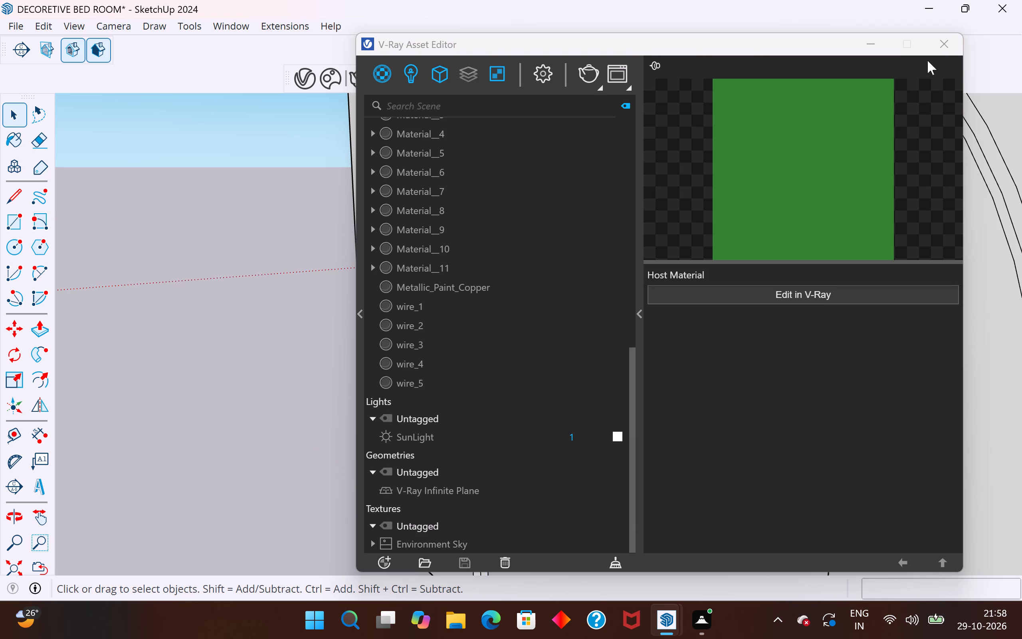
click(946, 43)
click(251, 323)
Examine the nested outlines of the corner trims beside the arch in the arched wall component.
scroll(518, 239, down, 11)
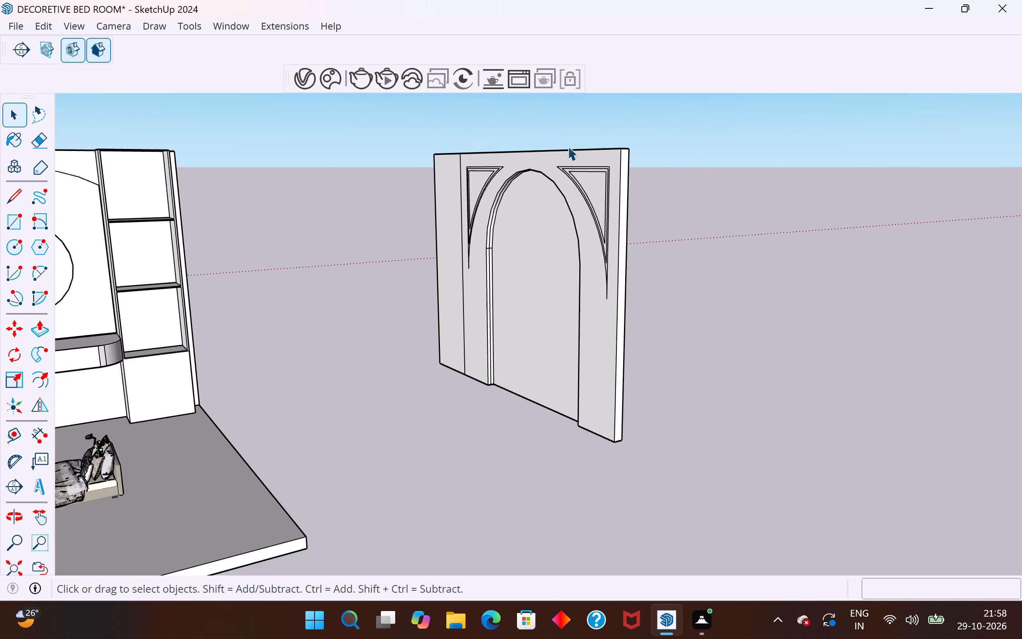
scroll(571, 144, up, 7)
scroll(629, 220, up, 4)
middle_drag(632, 211, 703, 225)
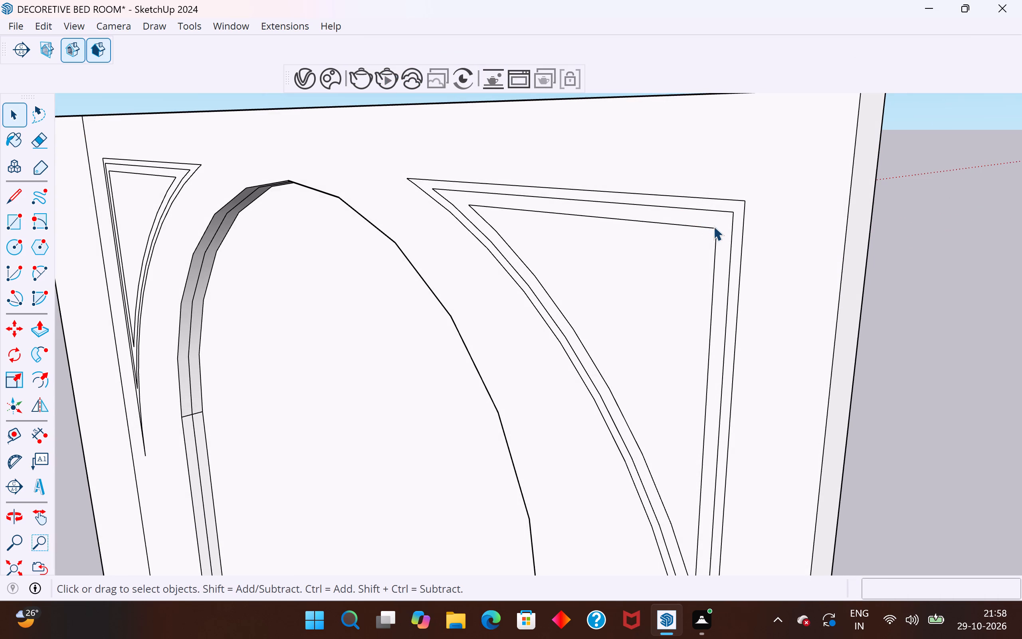
scroll(686, 270, down, 5)
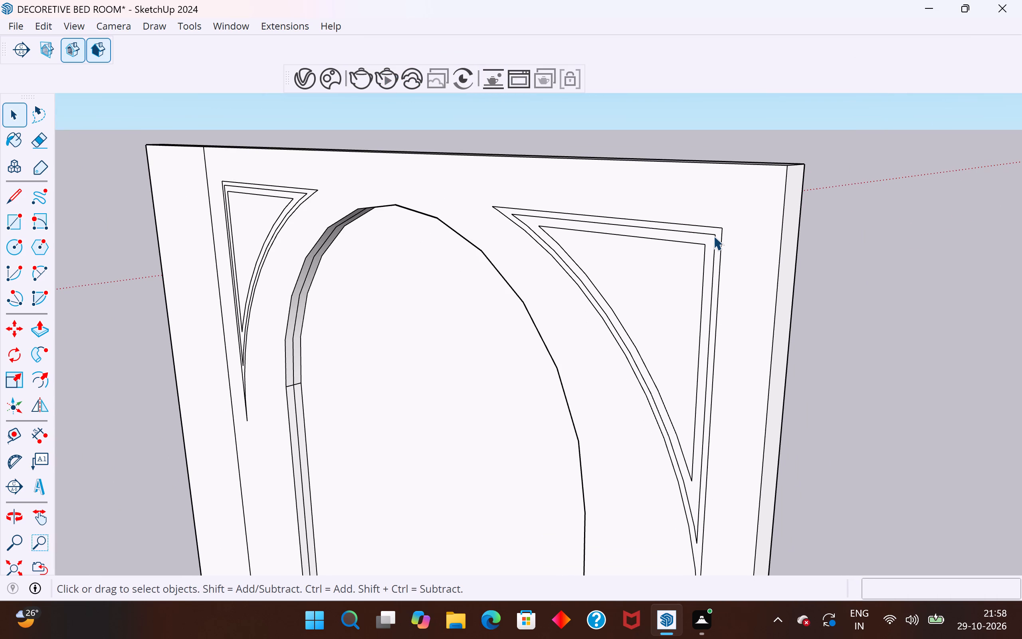
click(713, 236)
double_click(706, 234)
double_click(706, 234)
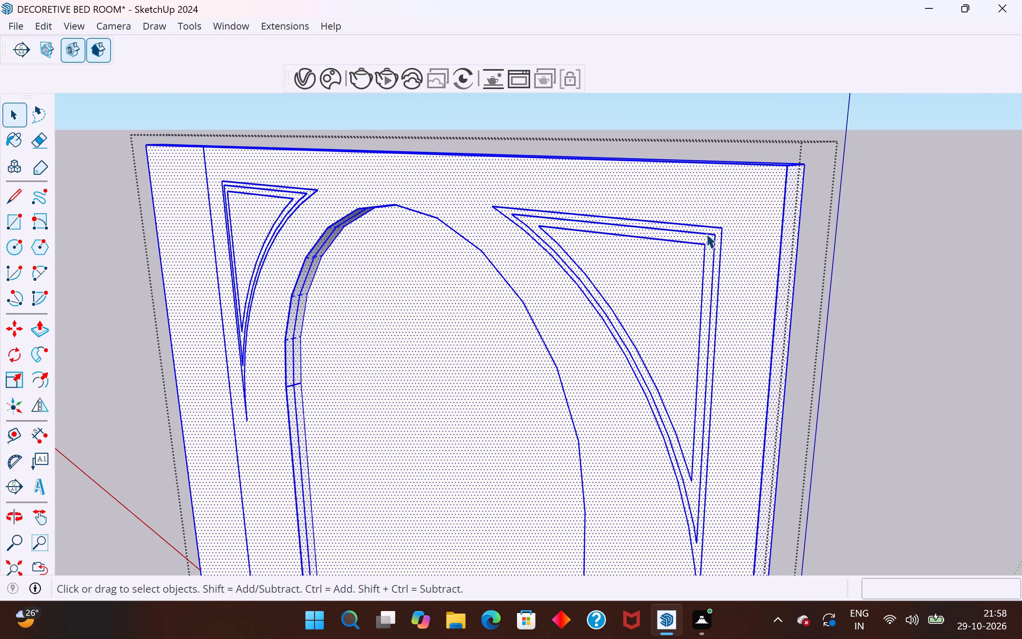
click(706, 234)
scroll(708, 234, up, 5)
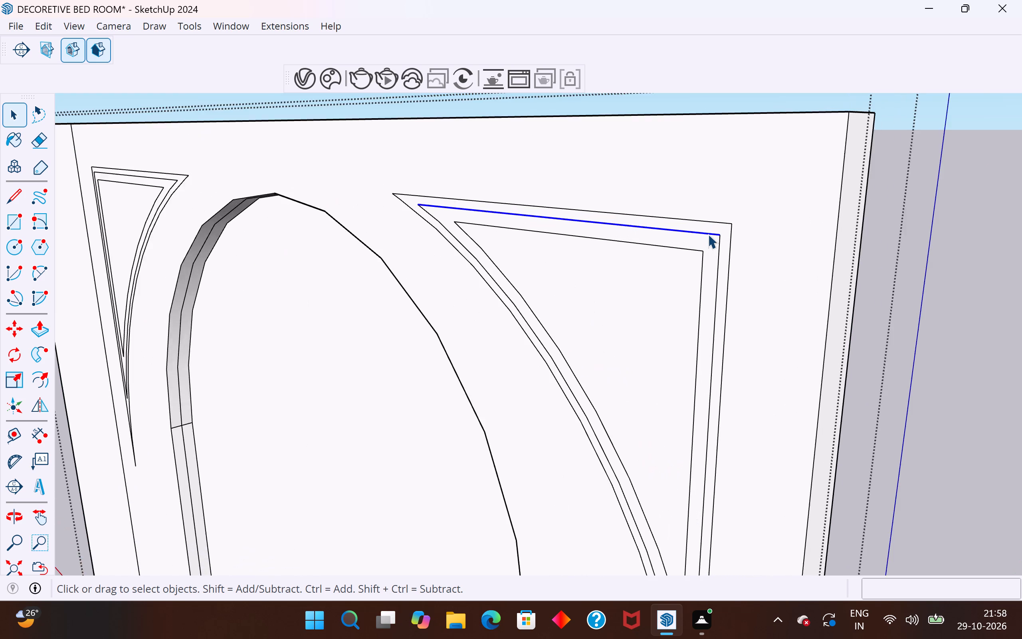
scroll(708, 234, up, 9)
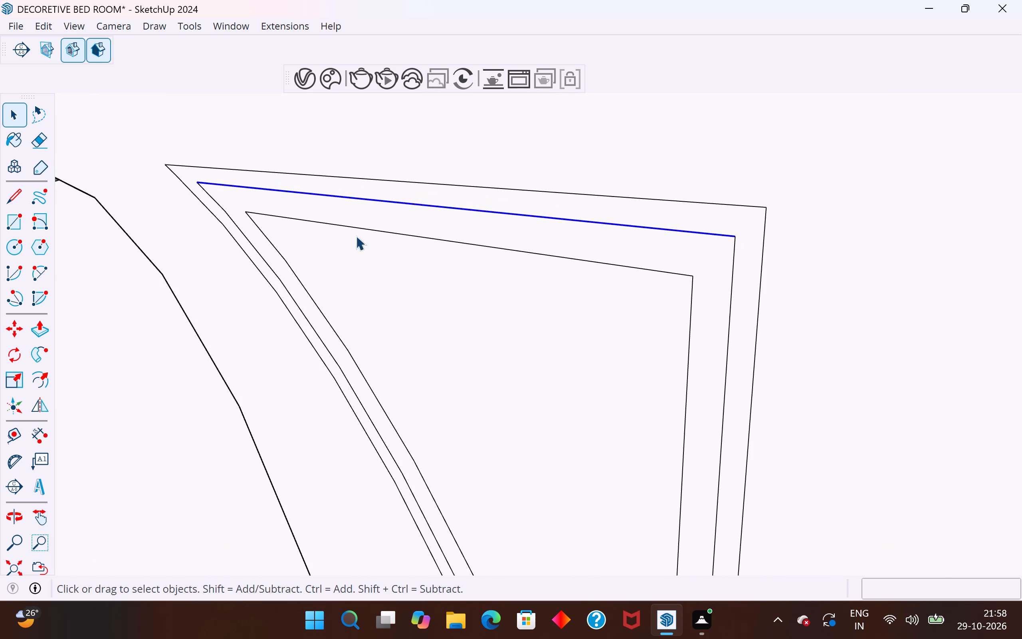
scroll(438, 162, down, 3)
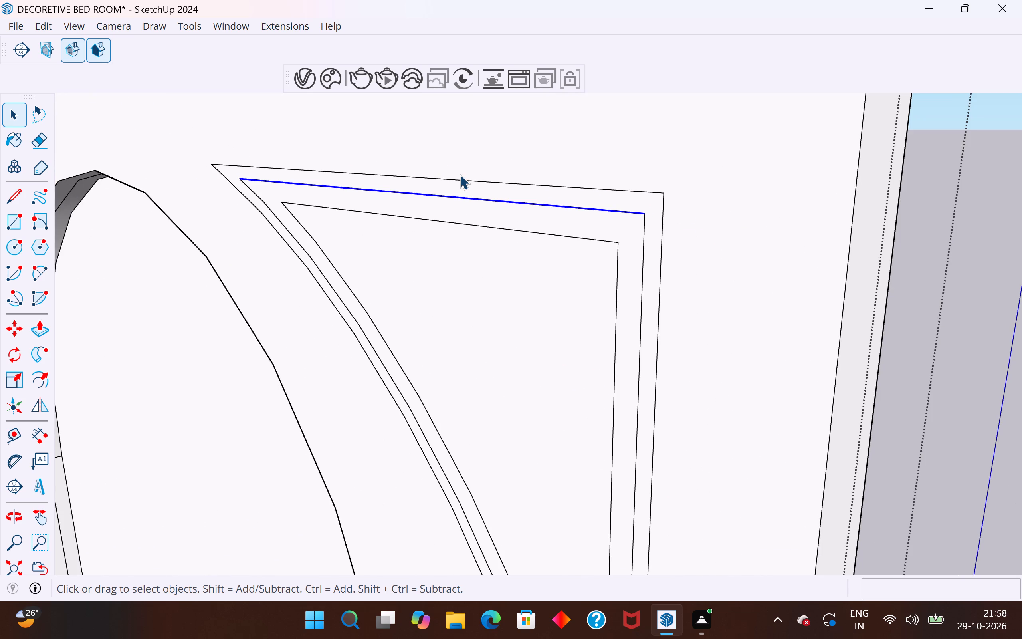
scroll(460, 175, down, 10)
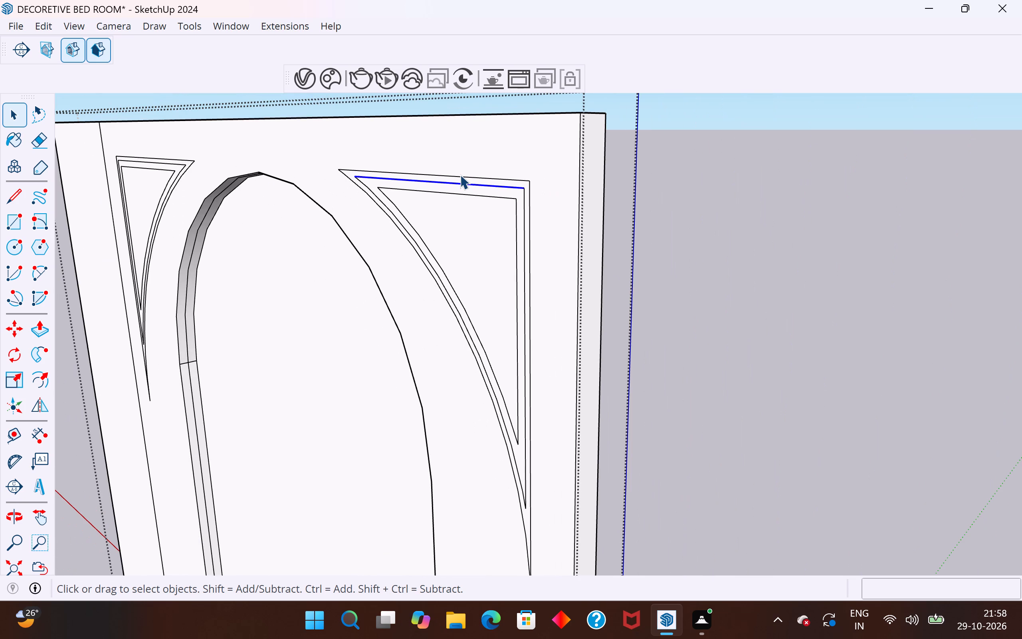
click(840, 250)
scroll(642, 194, down, 4)
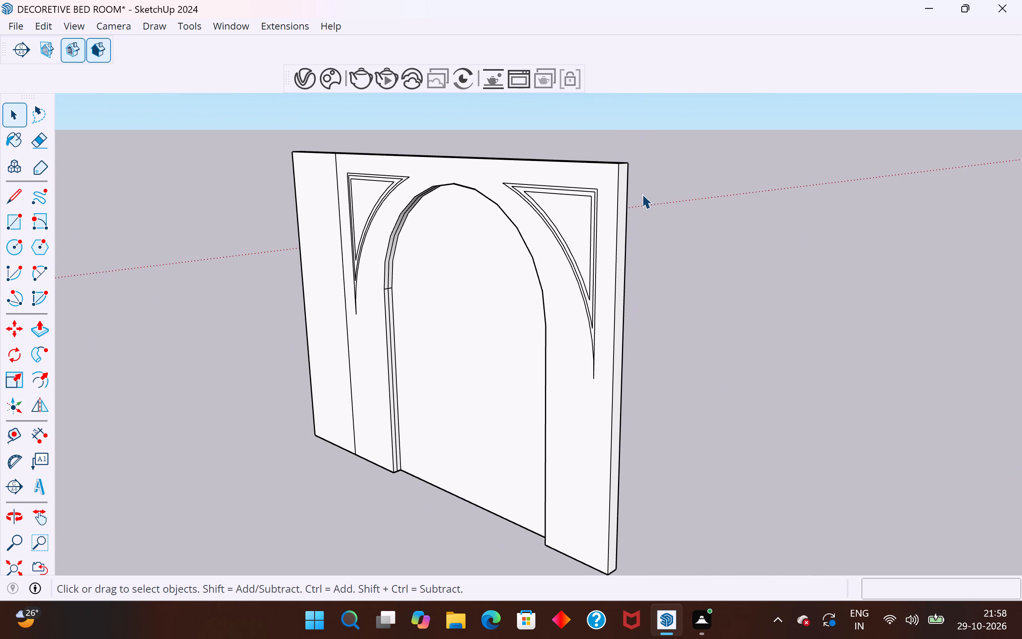
Display the 1001bit pro tool set.
right_click(558, 28)
click(608, 12)
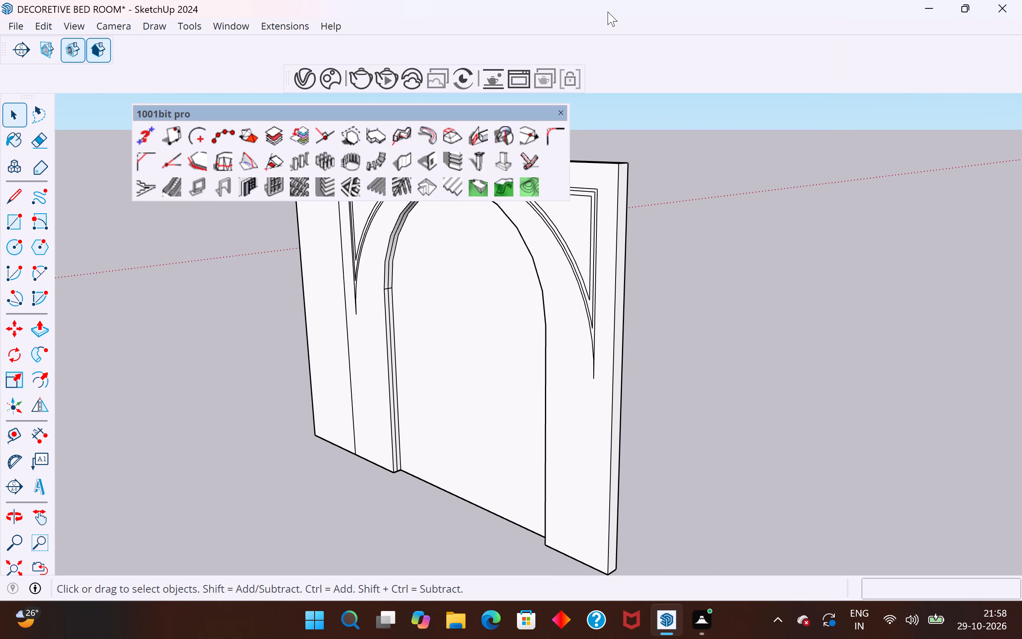
Look through the 1001bit pro generators for metal decks, hip roofs, joists, louvres, screens and panel dividers, checking their options.
click(402, 192)
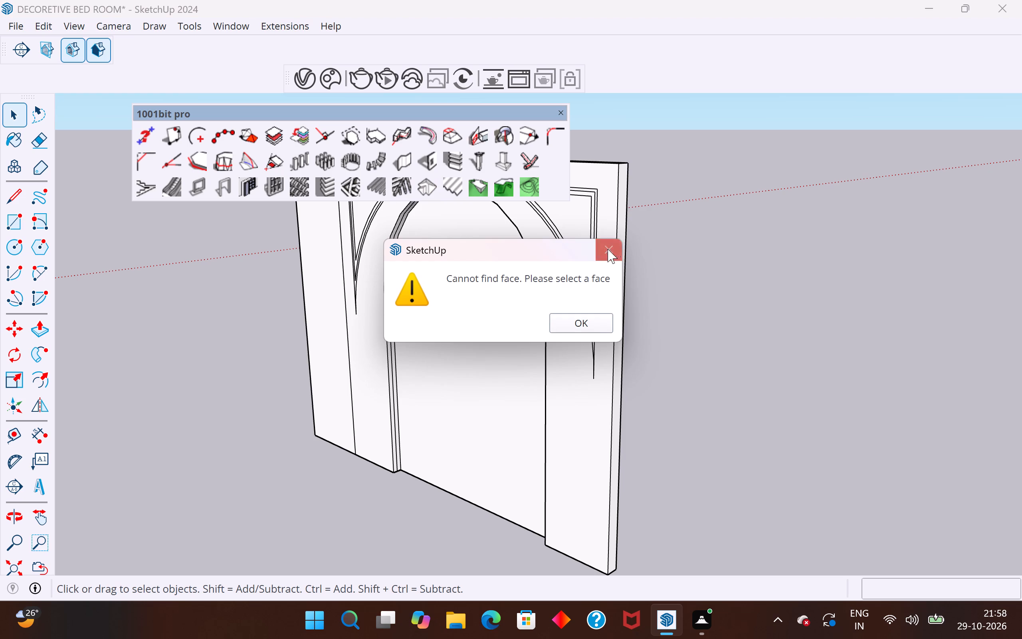
click(612, 246)
click(459, 185)
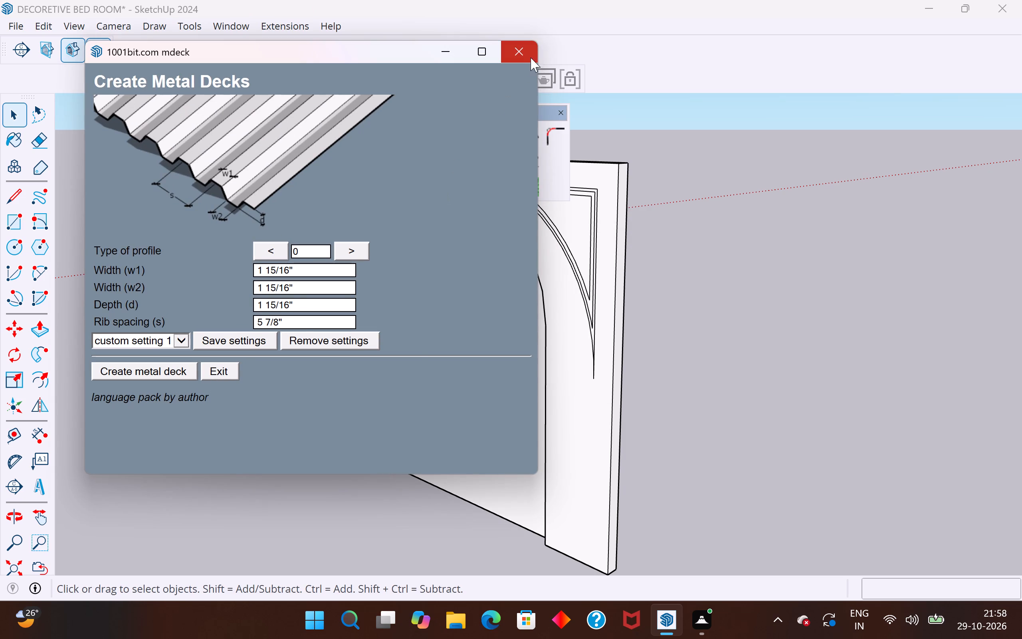
click(522, 53)
click(430, 188)
click(488, 52)
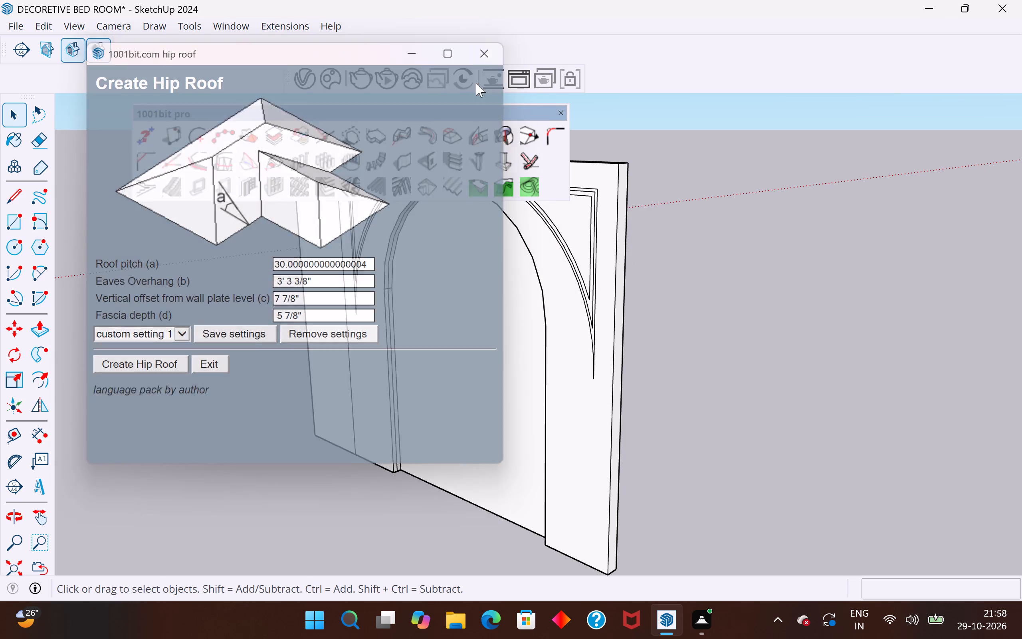
click(405, 191)
click(664, 256)
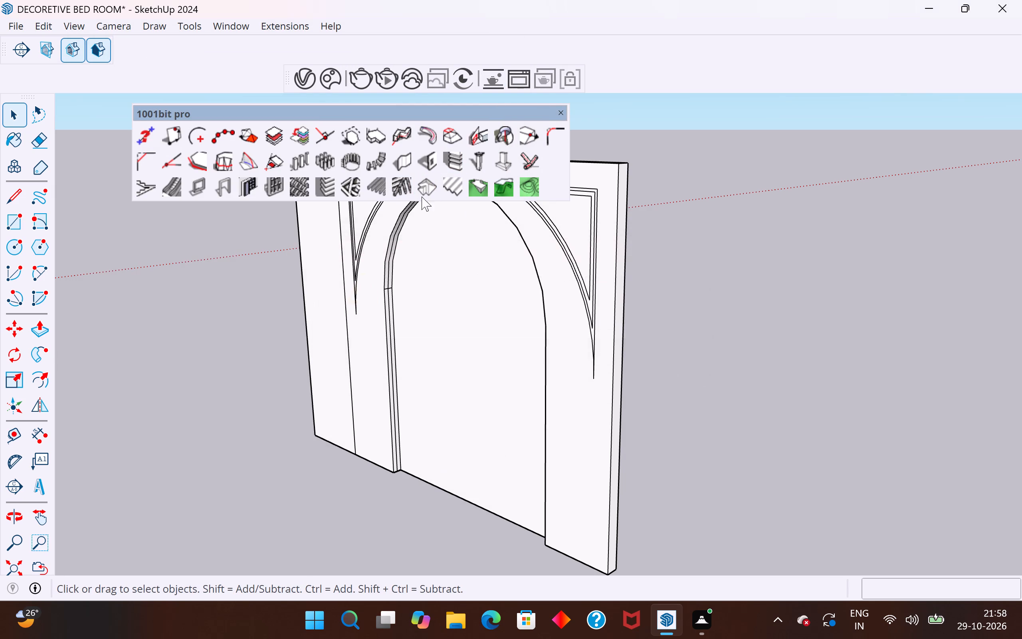
click(377, 185)
click(474, 56)
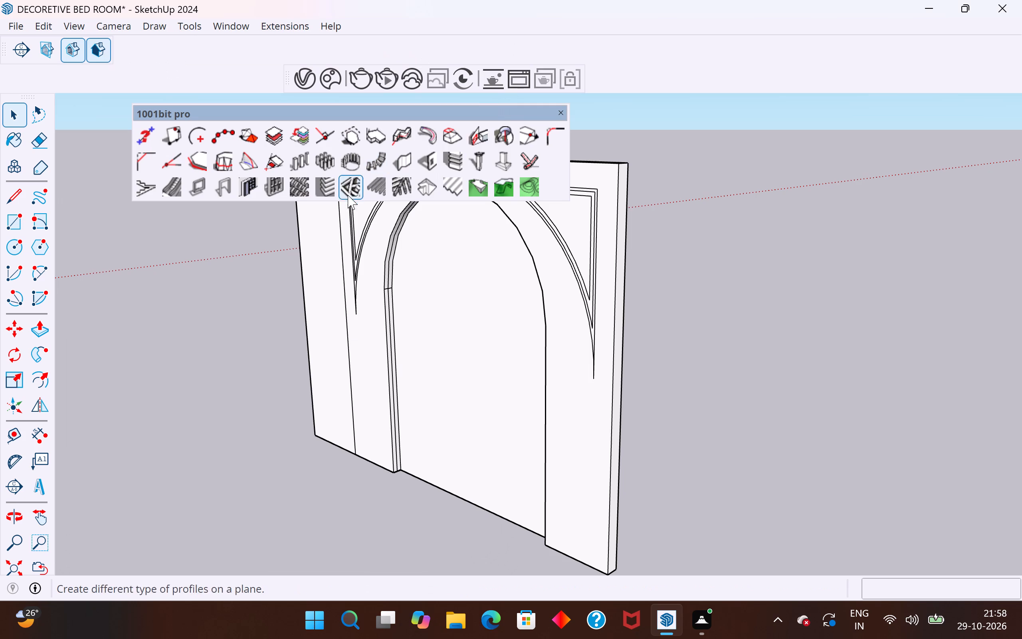
click(337, 179)
click(808, 60)
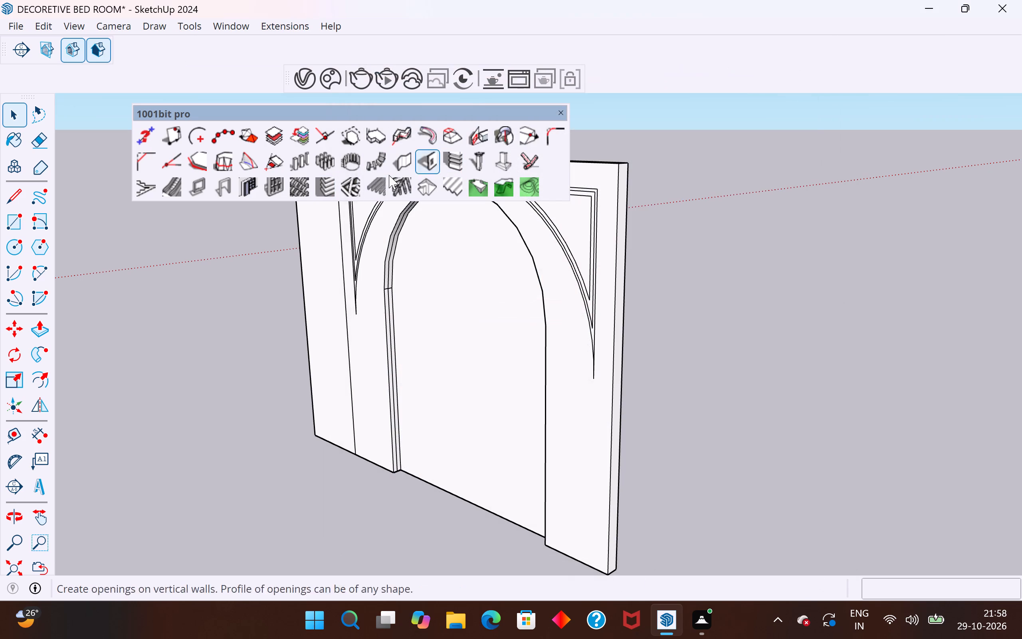
click(304, 192)
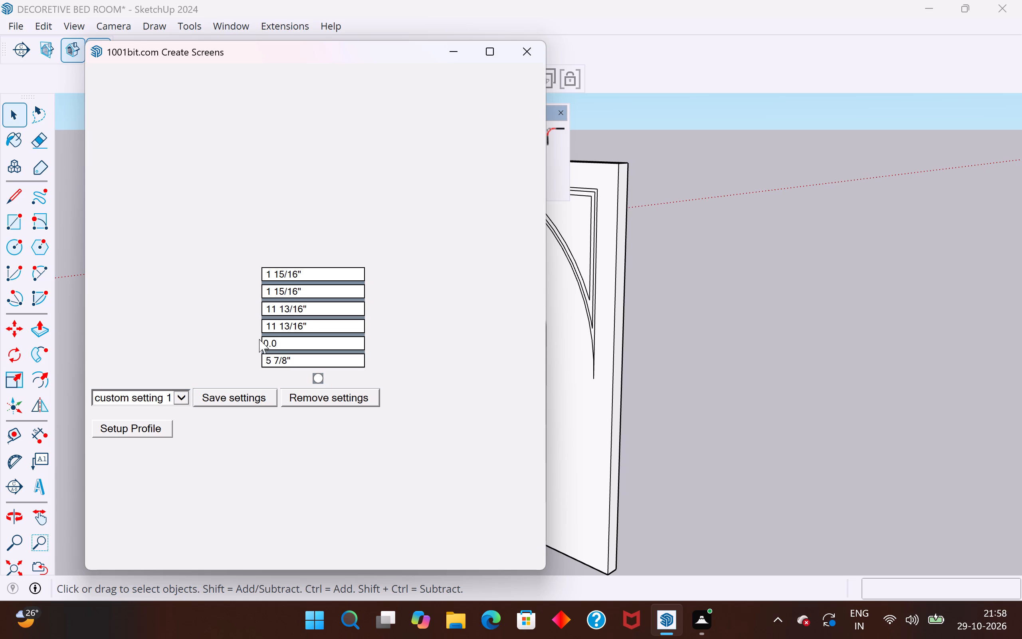
click(520, 56)
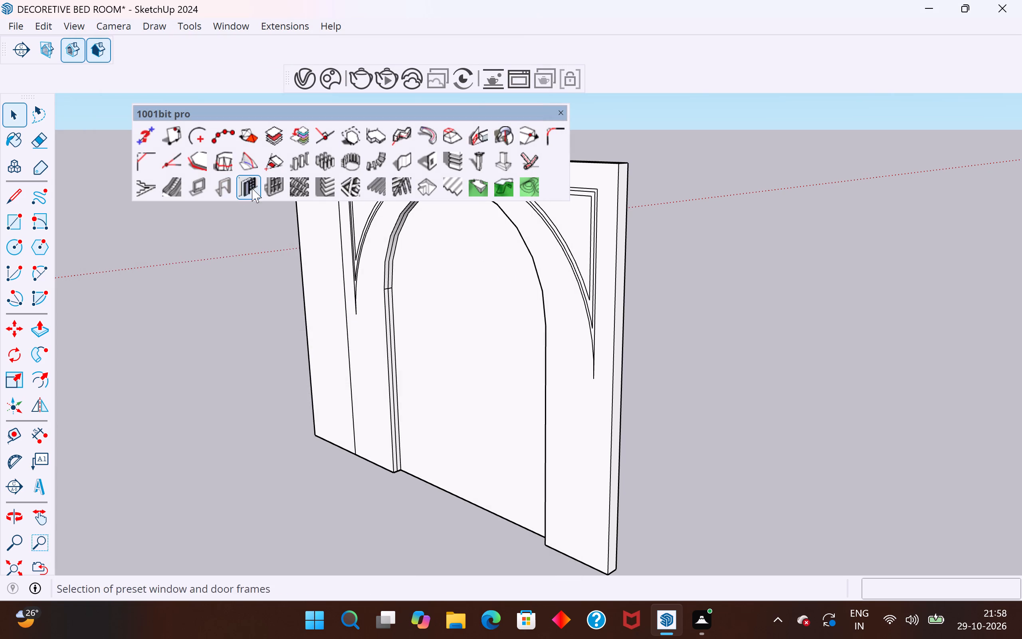
click(269, 185)
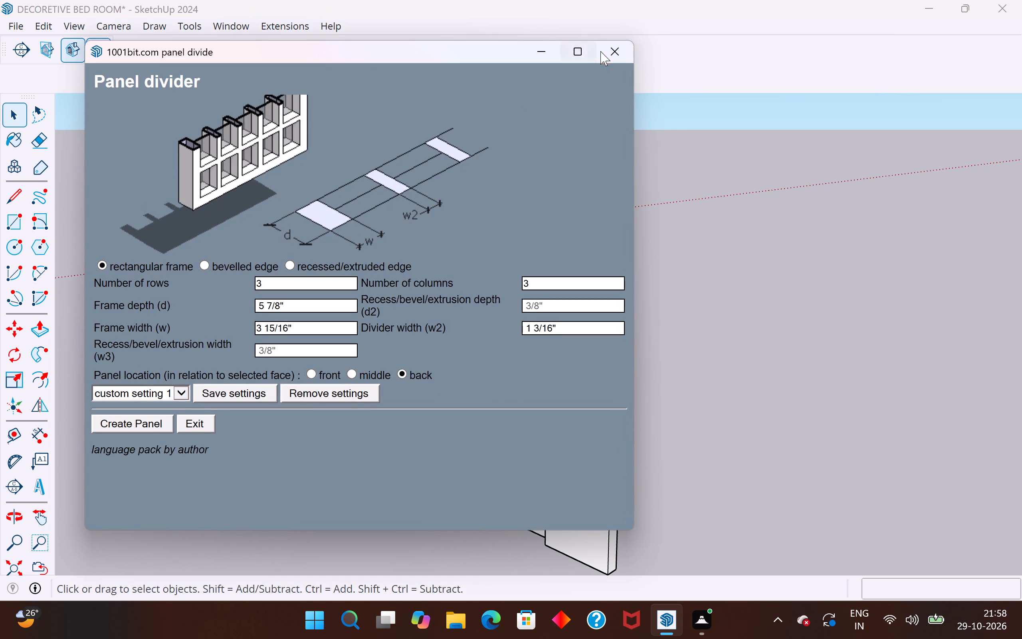
click(604, 48)
click(307, 182)
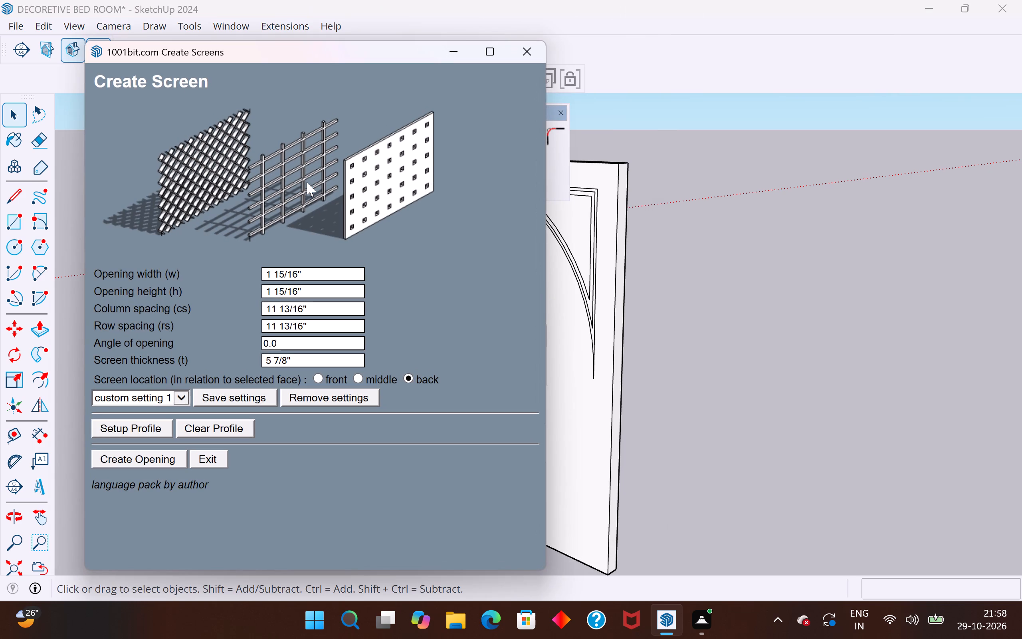
click(529, 54)
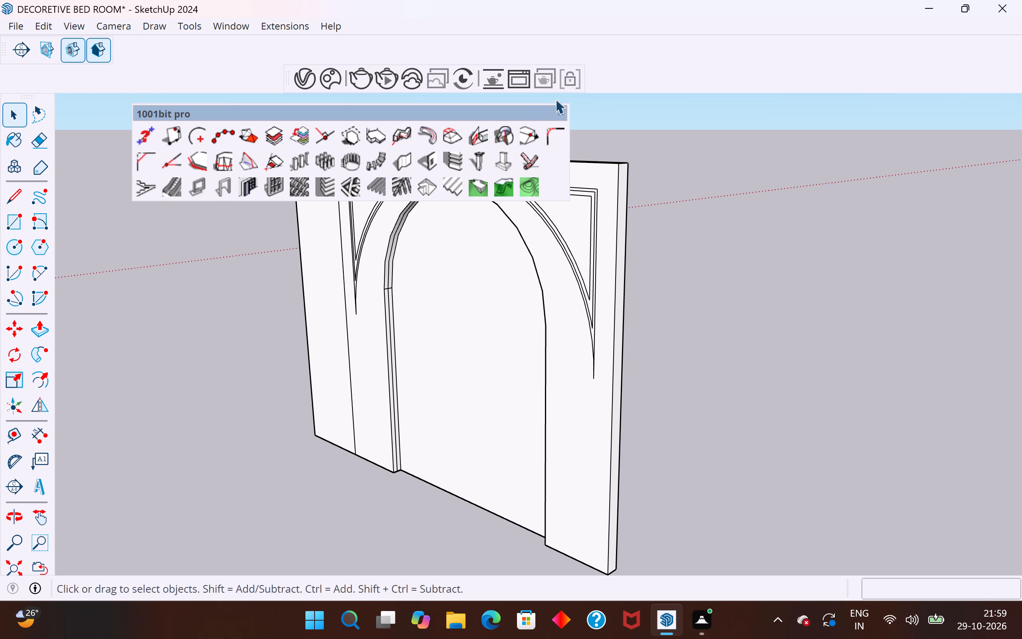
Review the 1001bit pro options for joists, louvres, screens, panel dividers, door and window frames, and escalators.
scroll(495, 189, up, 3)
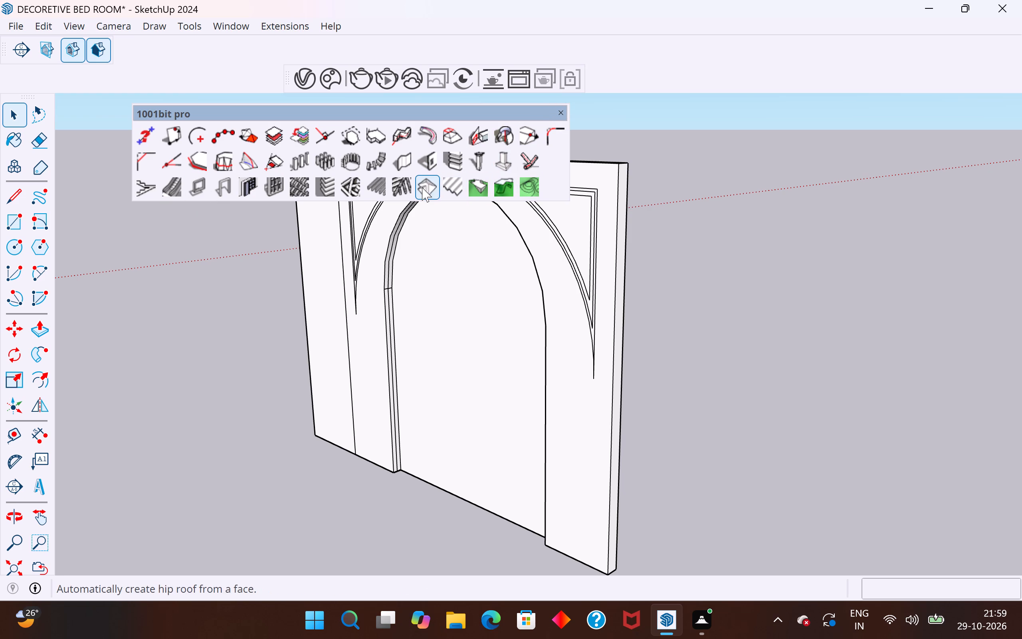
click(398, 187)
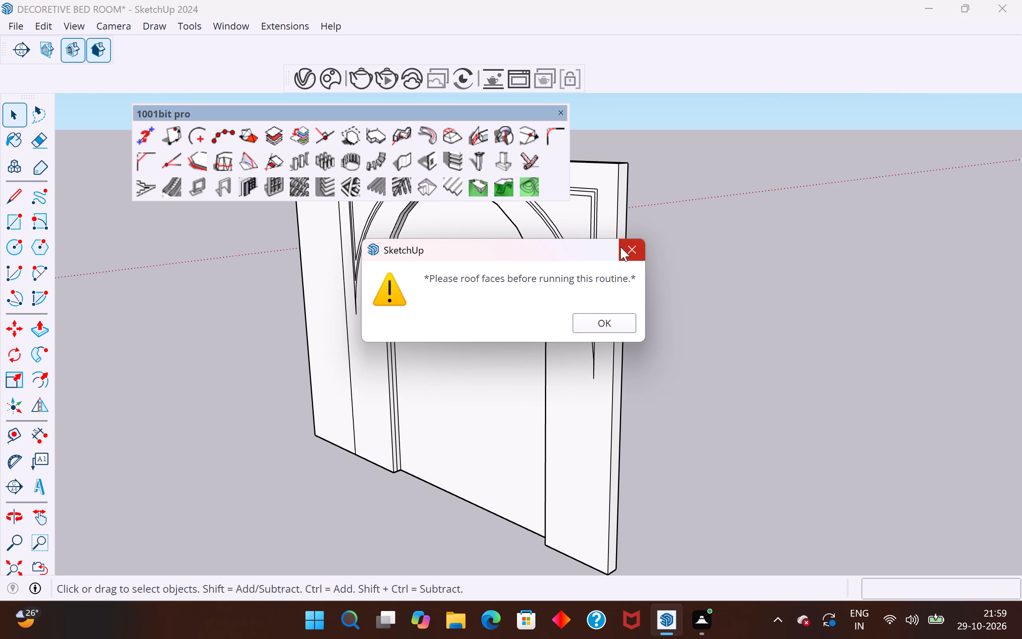
click(620, 247)
click(380, 182)
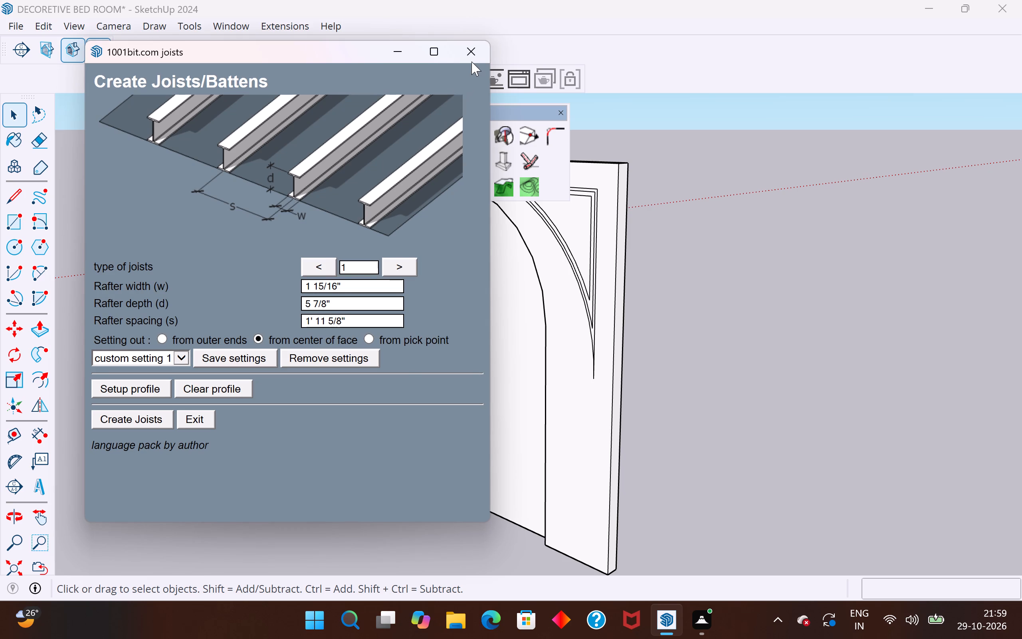
click(473, 54)
click(355, 183)
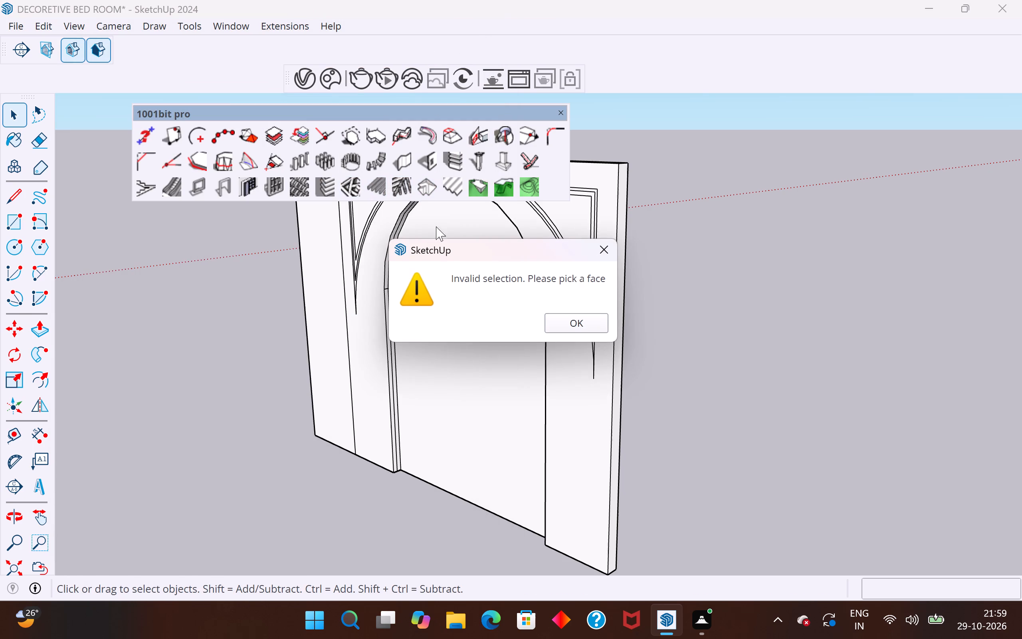
click(612, 254)
click(325, 185)
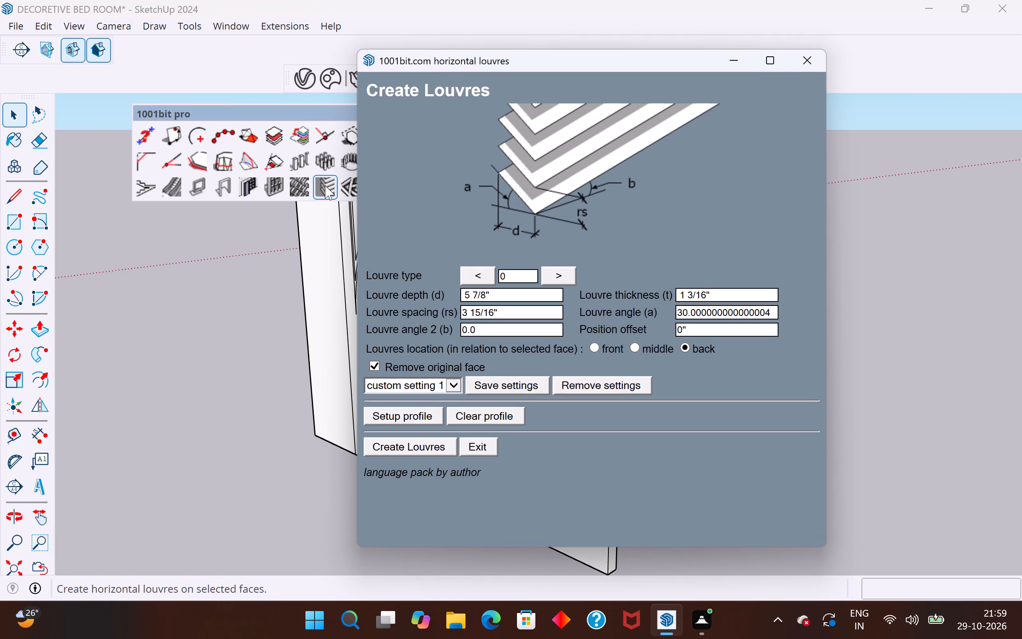
click(808, 60)
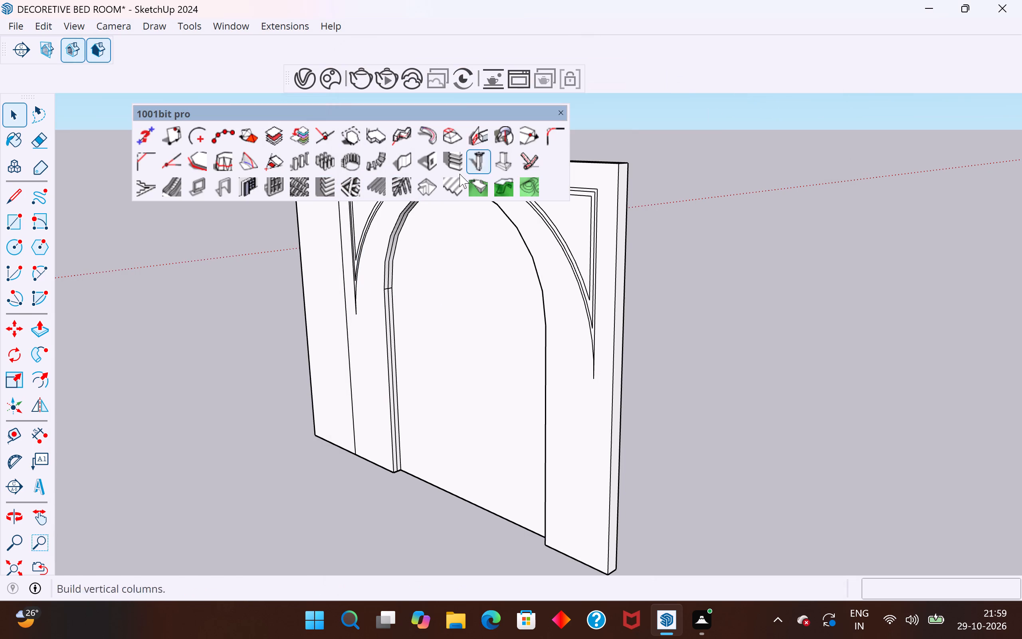
click(301, 191)
click(529, 56)
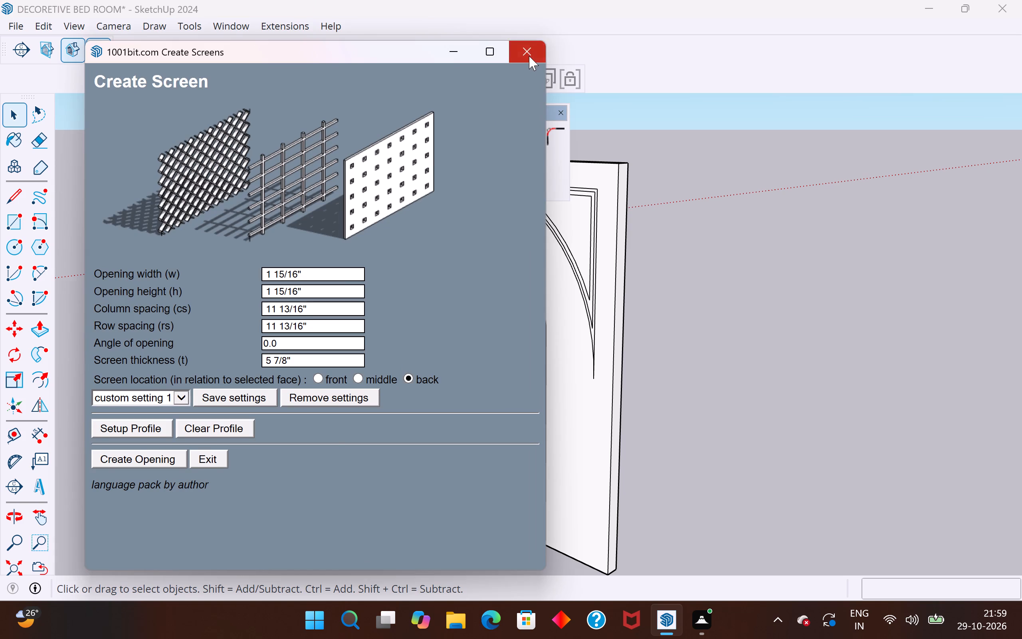
click(273, 180)
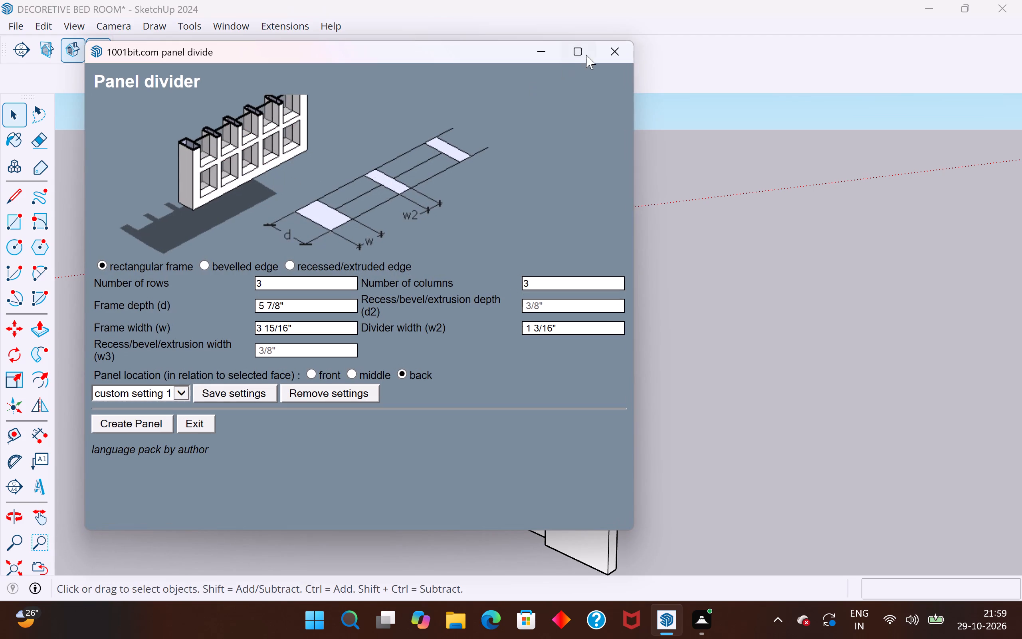
click(628, 45)
click(242, 189)
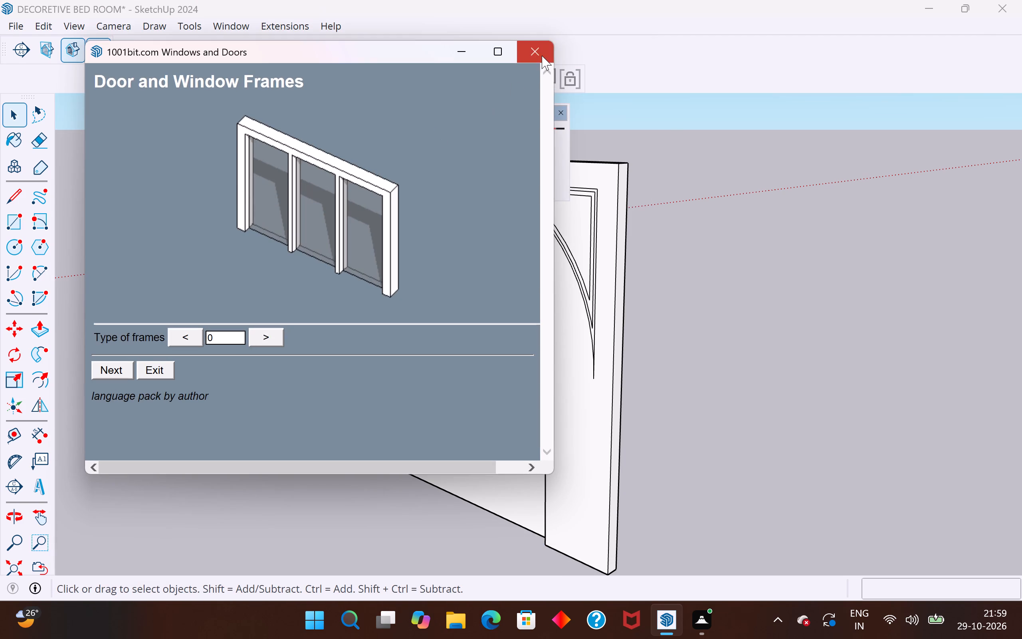
click(542, 52)
click(220, 184)
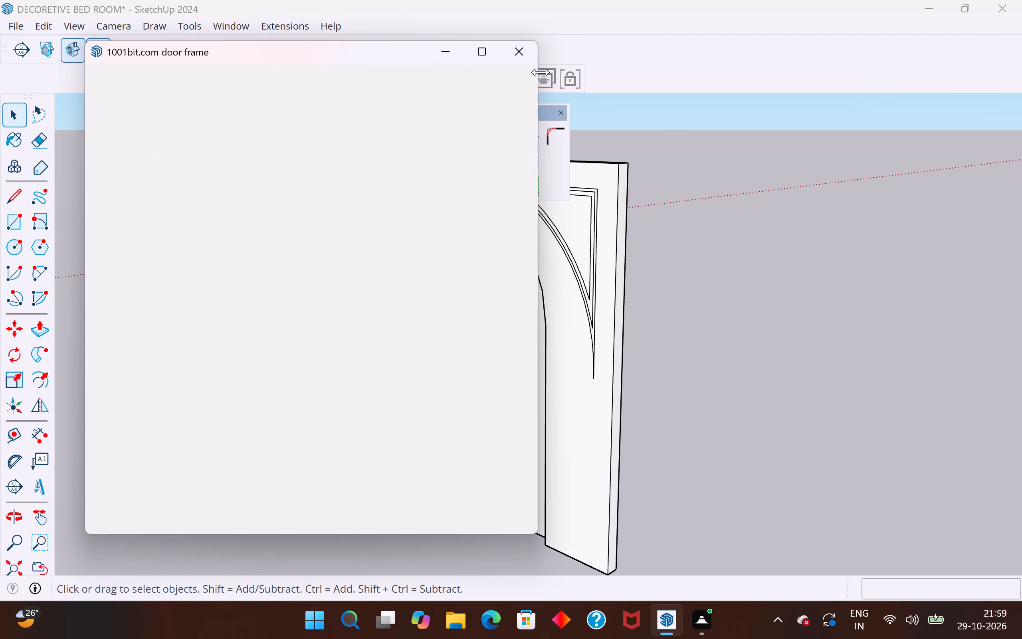
click(514, 57)
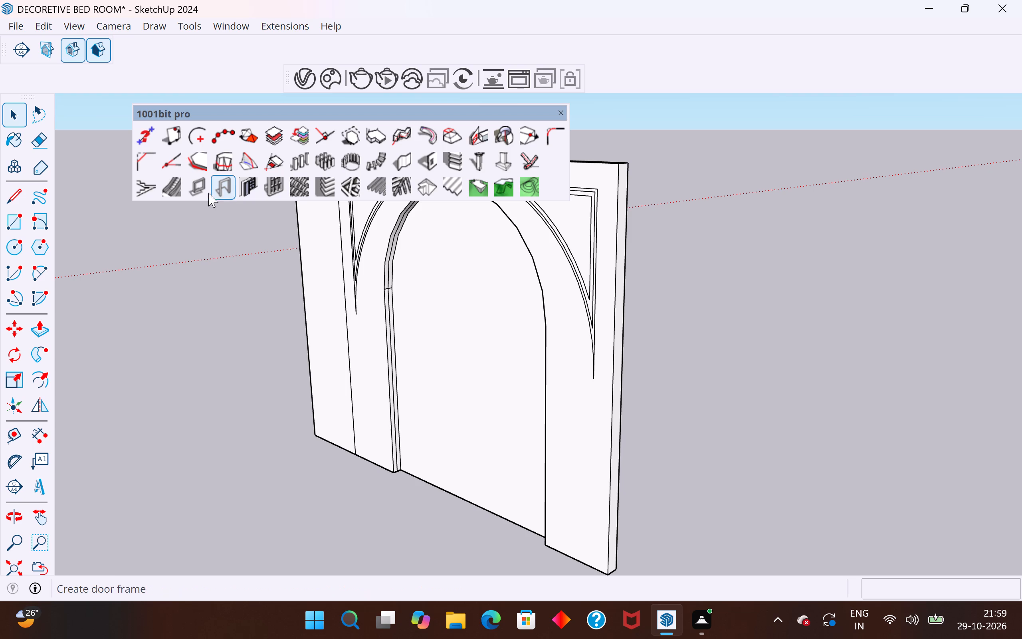
click(200, 192)
click(516, 49)
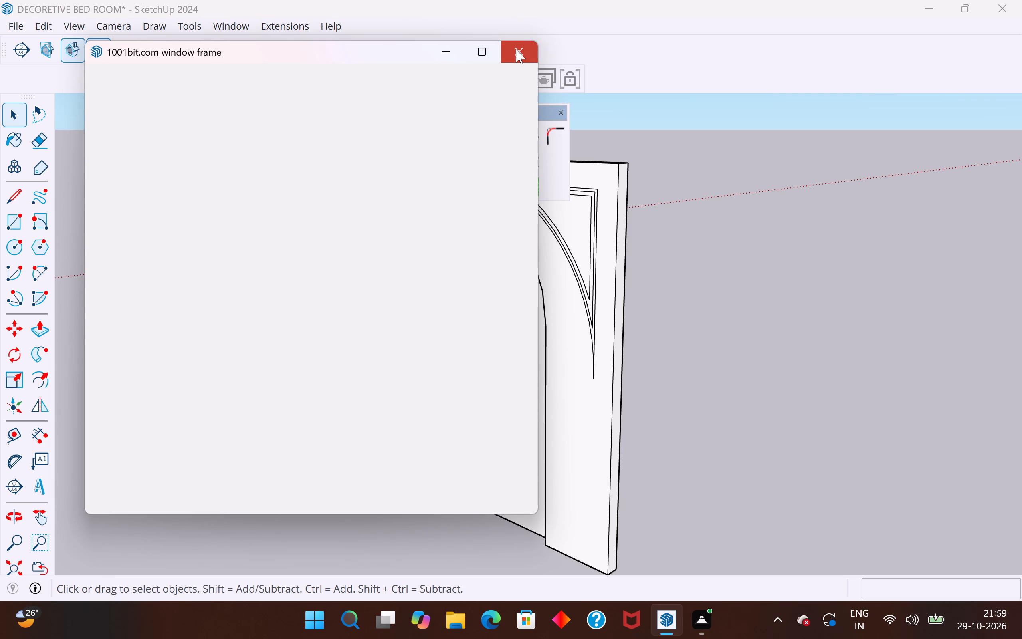
click(172, 189)
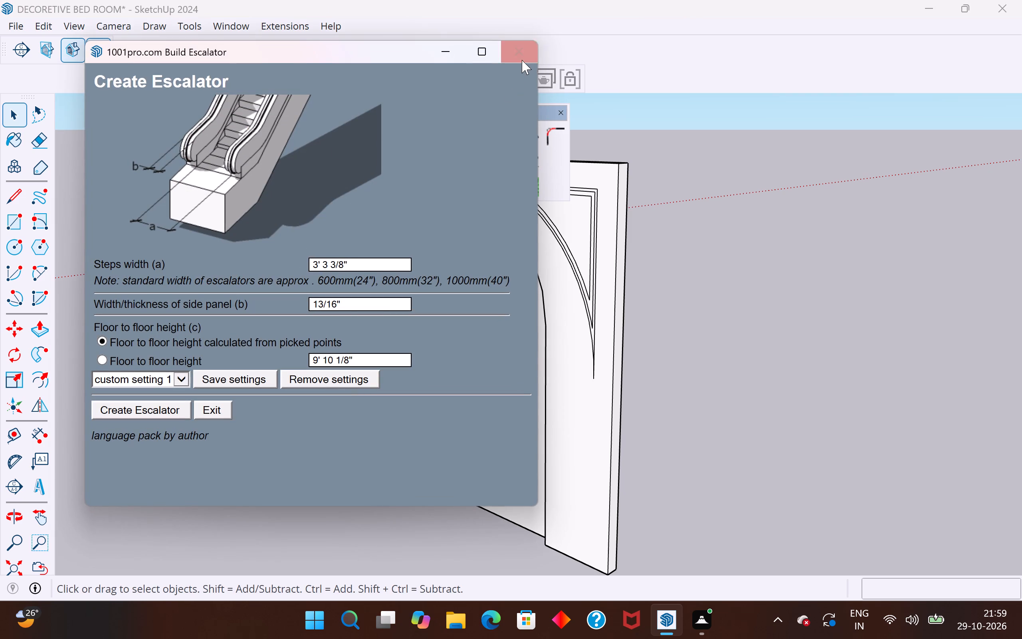
click(522, 60)
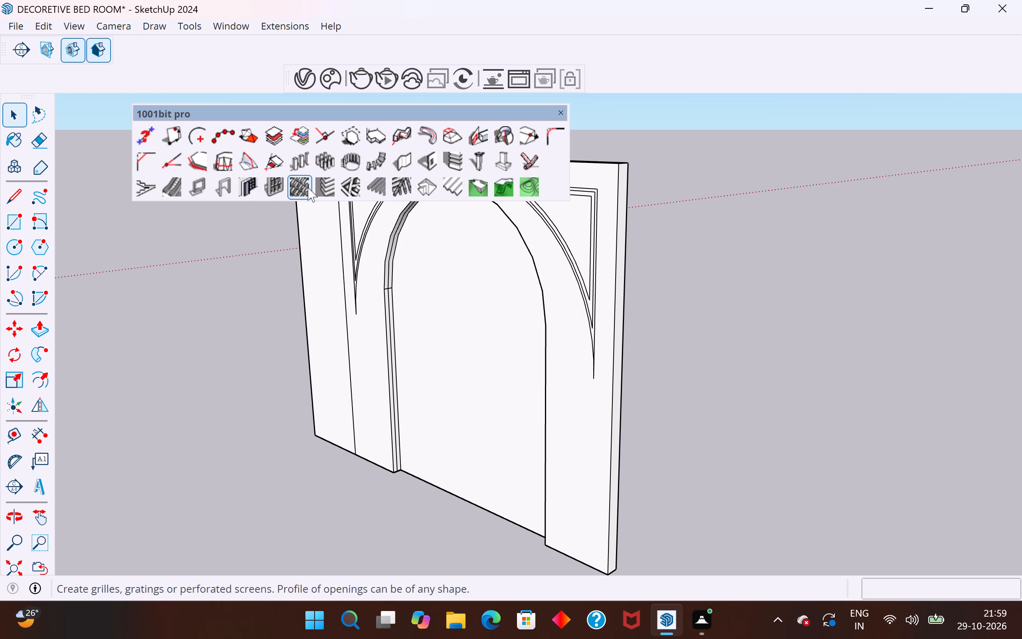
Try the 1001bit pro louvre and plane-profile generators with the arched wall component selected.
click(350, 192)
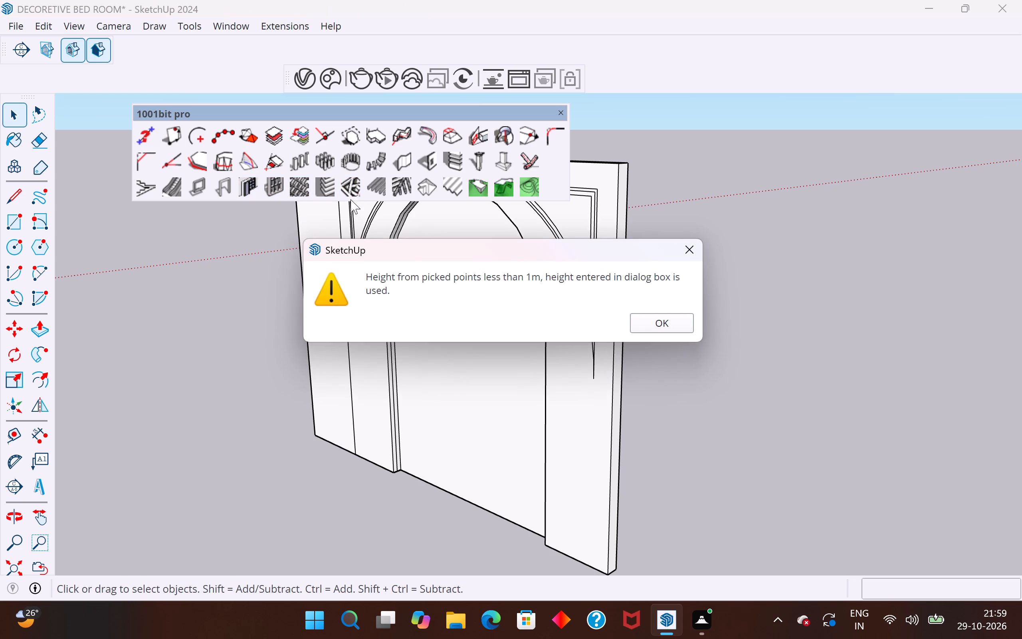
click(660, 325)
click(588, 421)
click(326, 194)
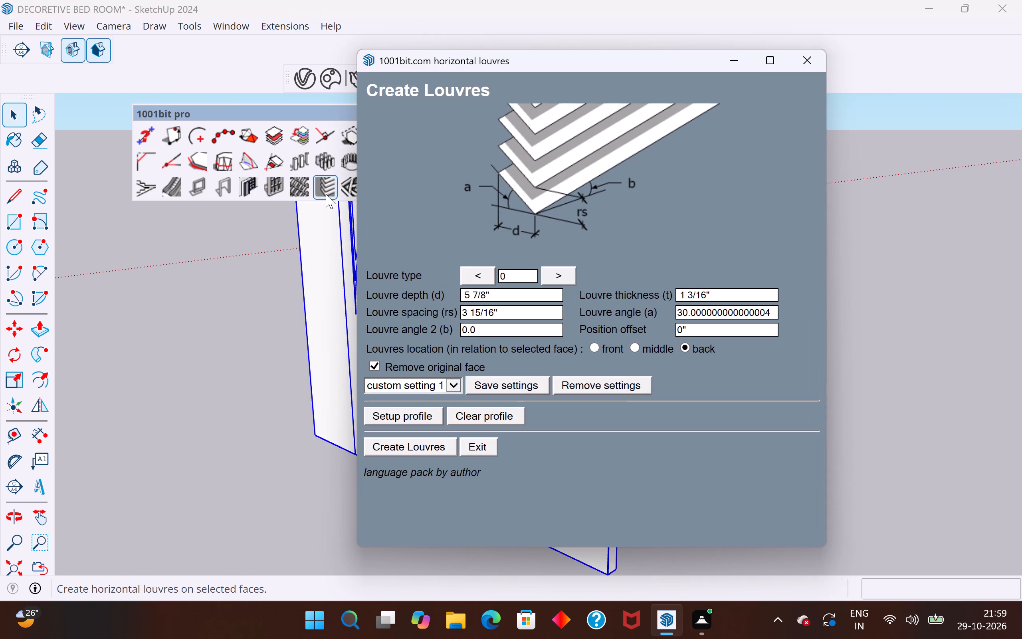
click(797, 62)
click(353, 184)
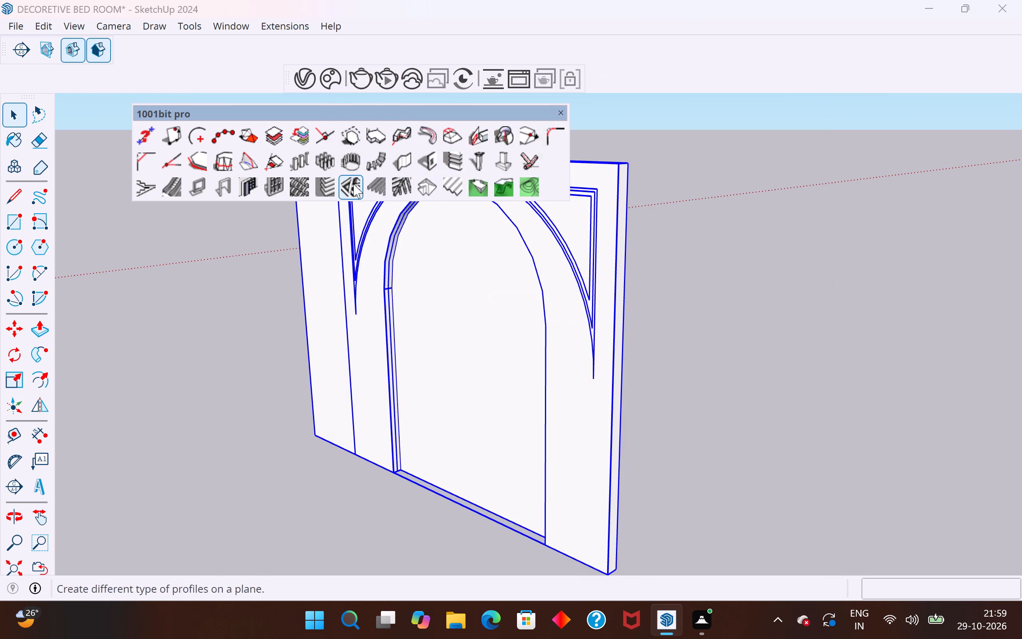
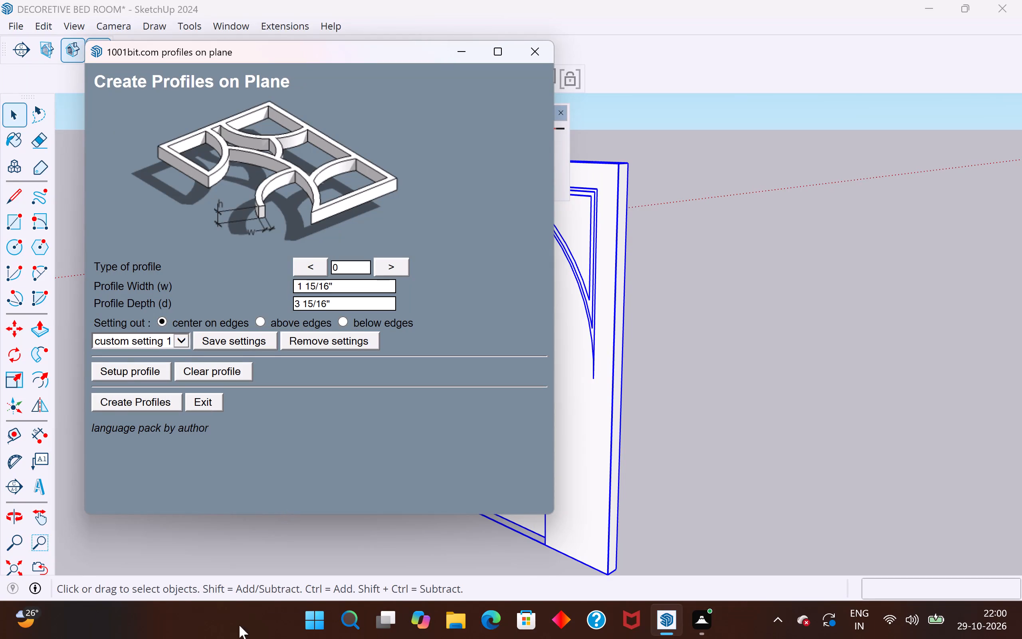
Close the Create Profiles on Plane generator and the 1001bit pro tool set, and deselect the arched wall.
scroll(518, 342, down, 2)
click(537, 54)
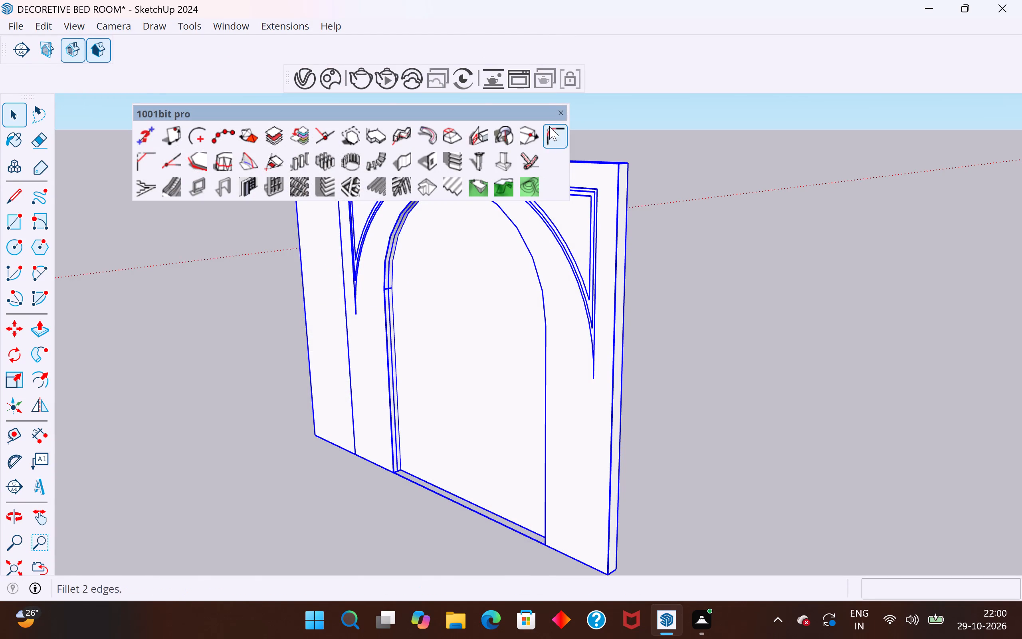
click(560, 112)
click(708, 234)
Recess the outer border band of the triangular motif right of the arch by about 11/16" with Push/Pull.
scroll(586, 174, up, 6)
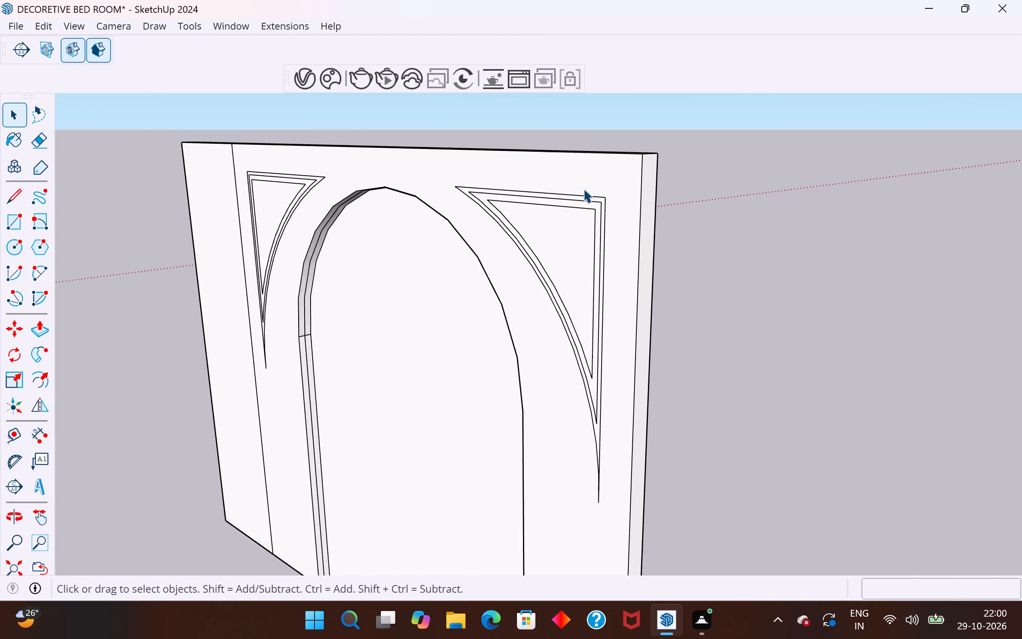
scroll(583, 189, up, 2)
scroll(582, 186, down, 4)
scroll(583, 202, up, 4)
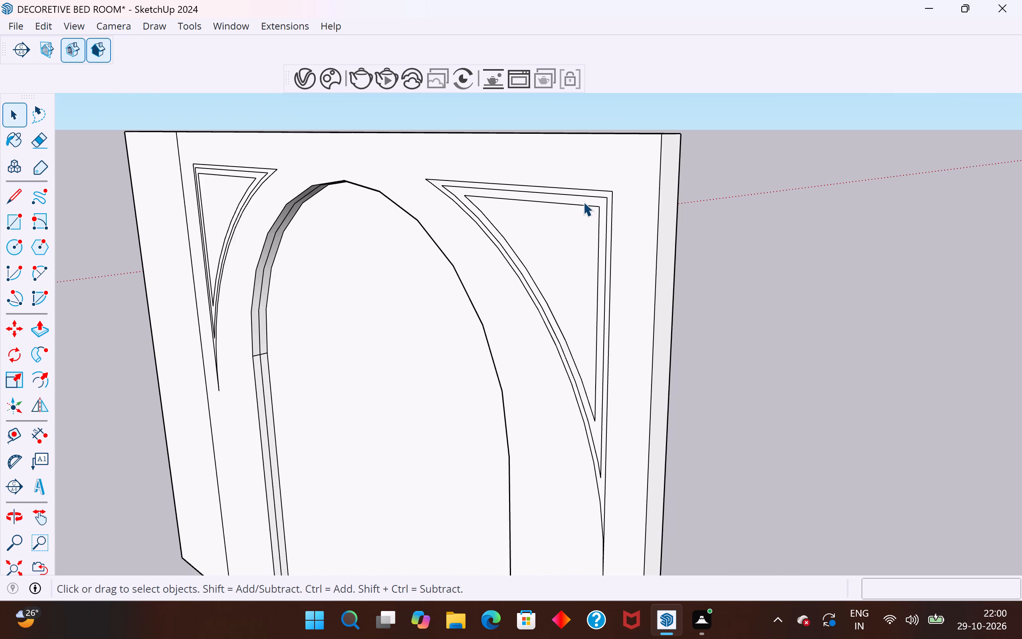
scroll(583, 202, up, 6)
click(594, 185)
double_click(602, 187)
double_click(607, 189)
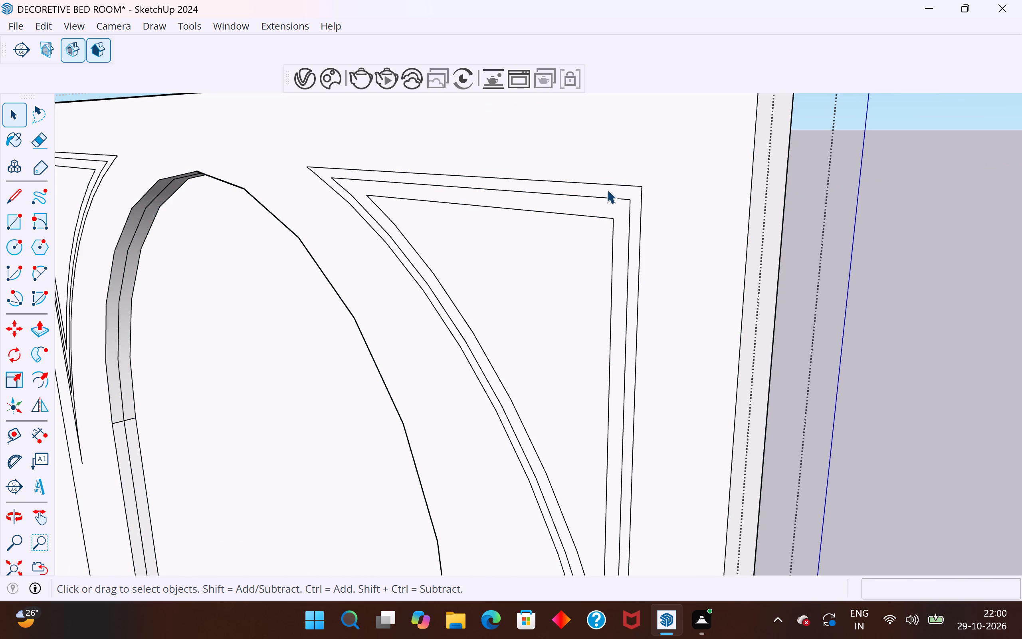
click(614, 191)
click(614, 191)
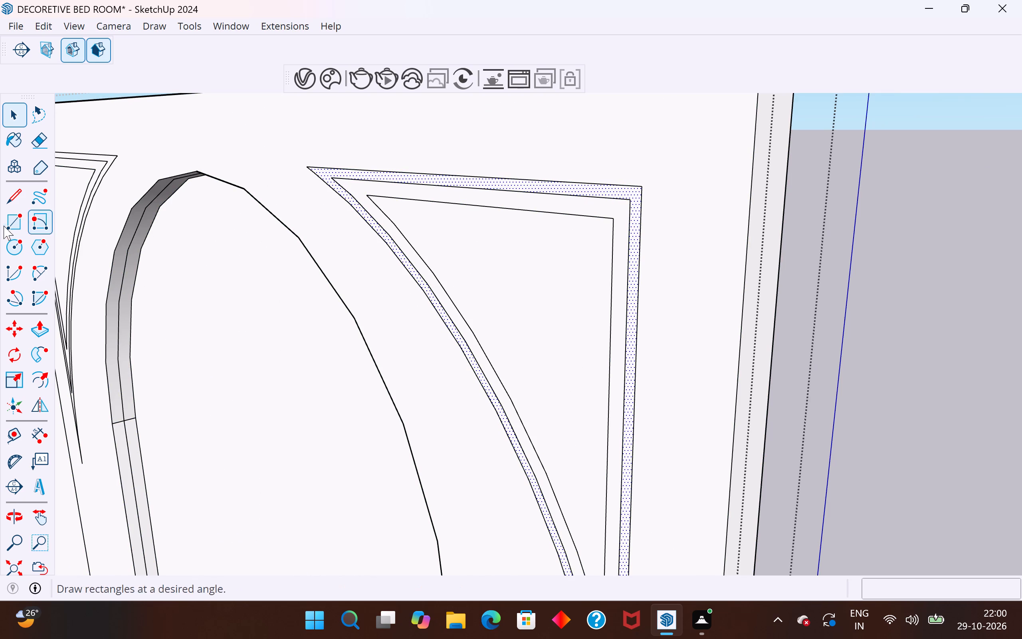
click(40, 330)
scroll(333, 185, up, 6)
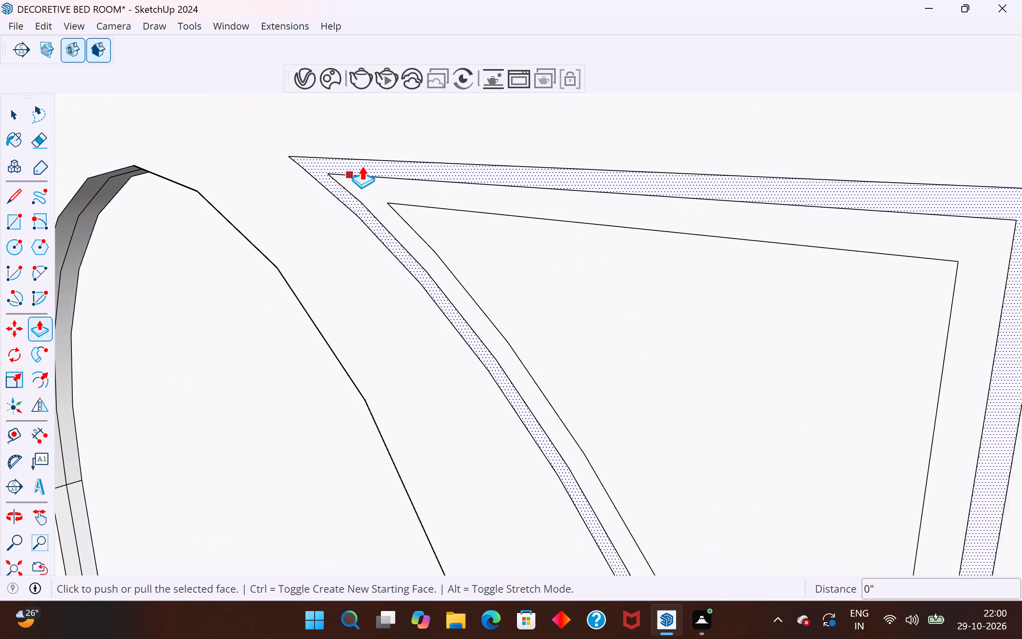
scroll(362, 166, up, 2)
middle_drag(365, 165, 248, 143)
scroll(313, 150, up, 1)
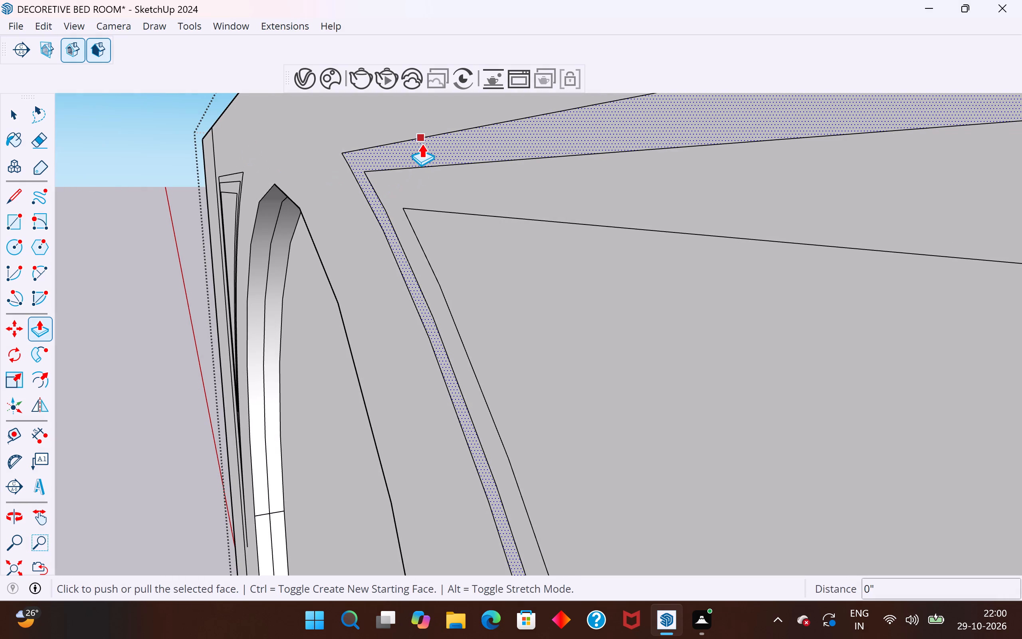
click(422, 143)
click(444, 145)
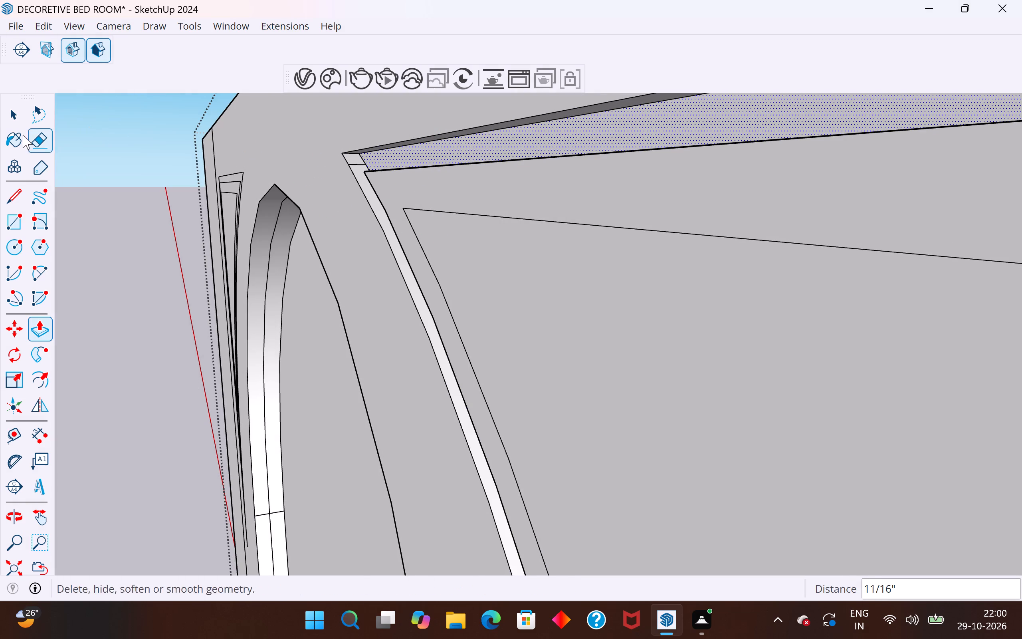
click(17, 118)
click(130, 137)
Recess the inner triangular face of the motif right of the arch by the same depth as its border.
scroll(298, 223, down, 4)
middle_drag(303, 225, 557, 275)
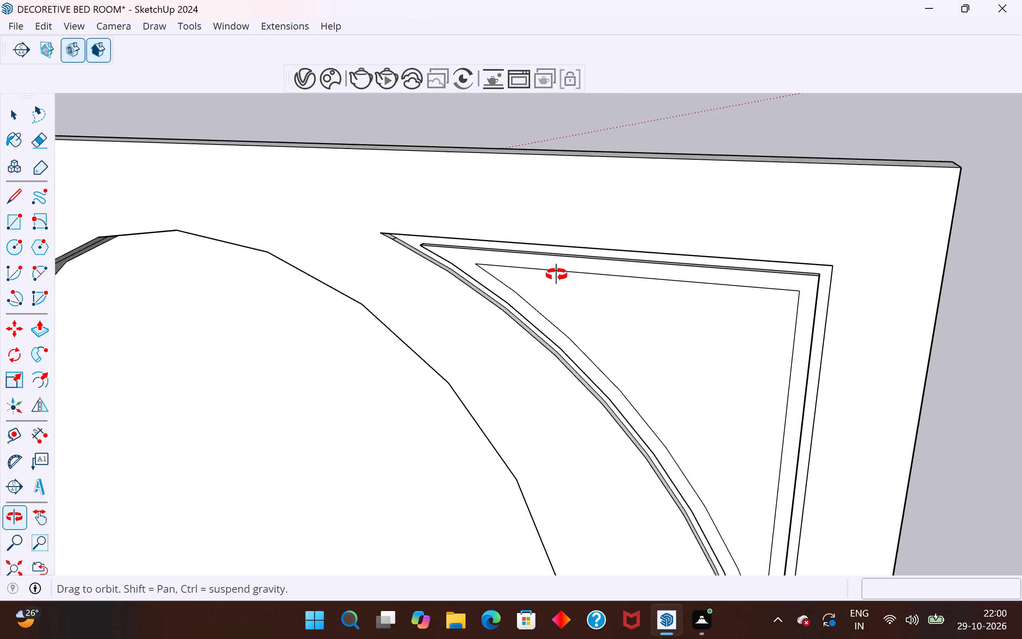
middle_drag(557, 275, 578, 288)
scroll(602, 285, down, 1)
scroll(526, 276, up, 2)
scroll(472, 276, up, 3)
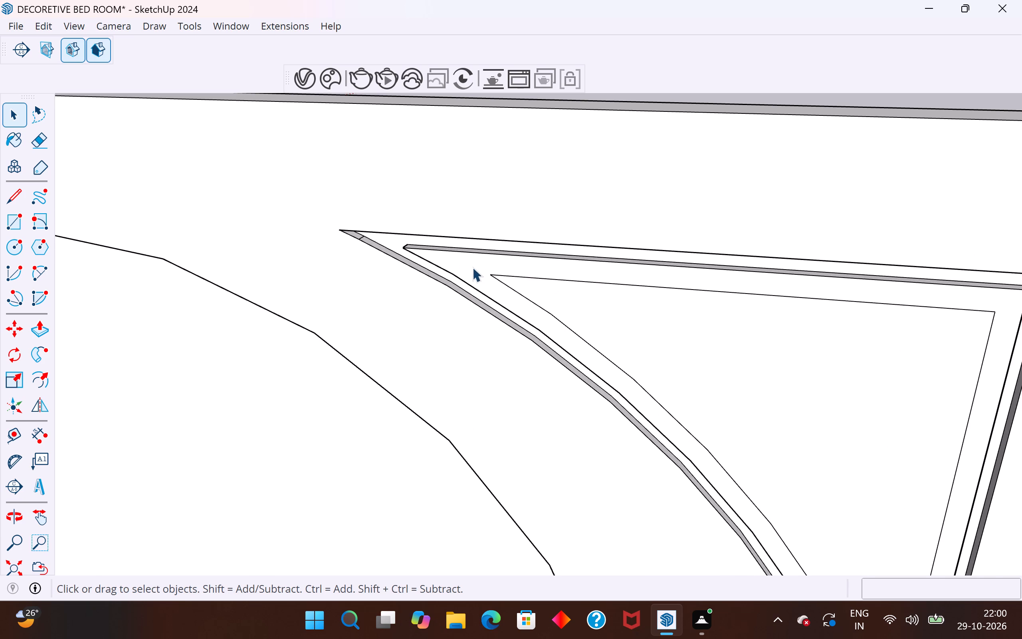
middle_drag(472, 267, 446, 242)
click(573, 296)
scroll(384, 197, down, 5)
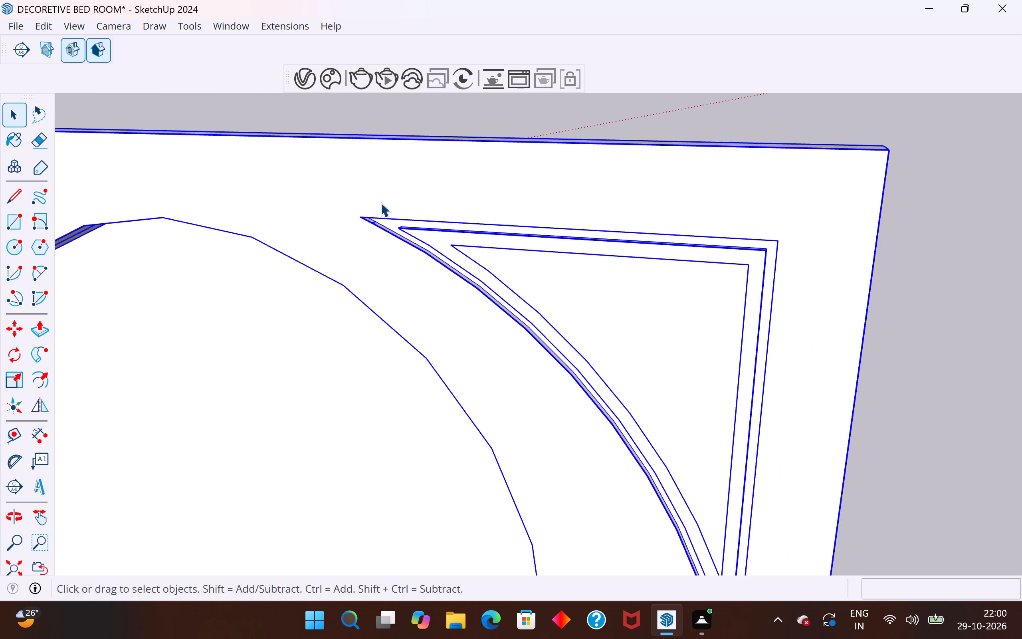
scroll(380, 203, down, 4)
click(756, 314)
double_click(598, 292)
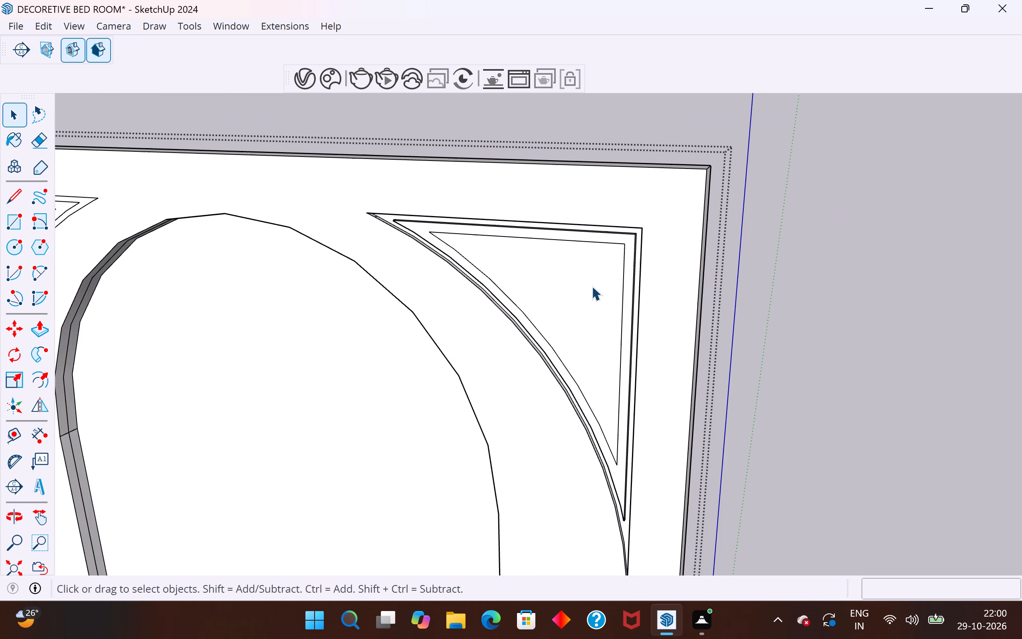
double_click(590, 282)
scroll(593, 270, up, 3)
middle_drag(593, 270, 523, 246)
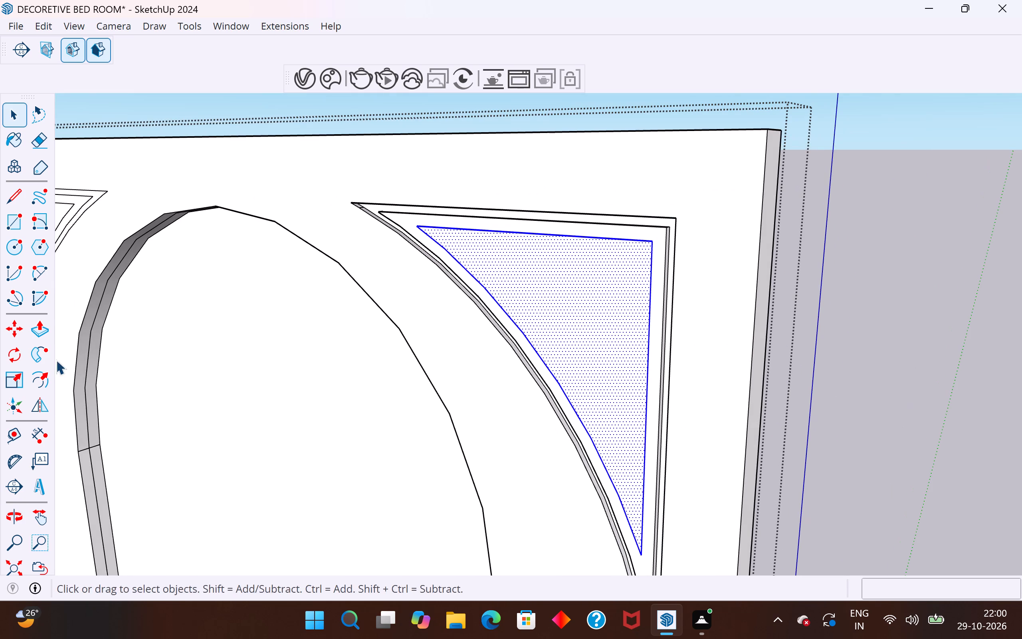
click(45, 331)
double_click(507, 272)
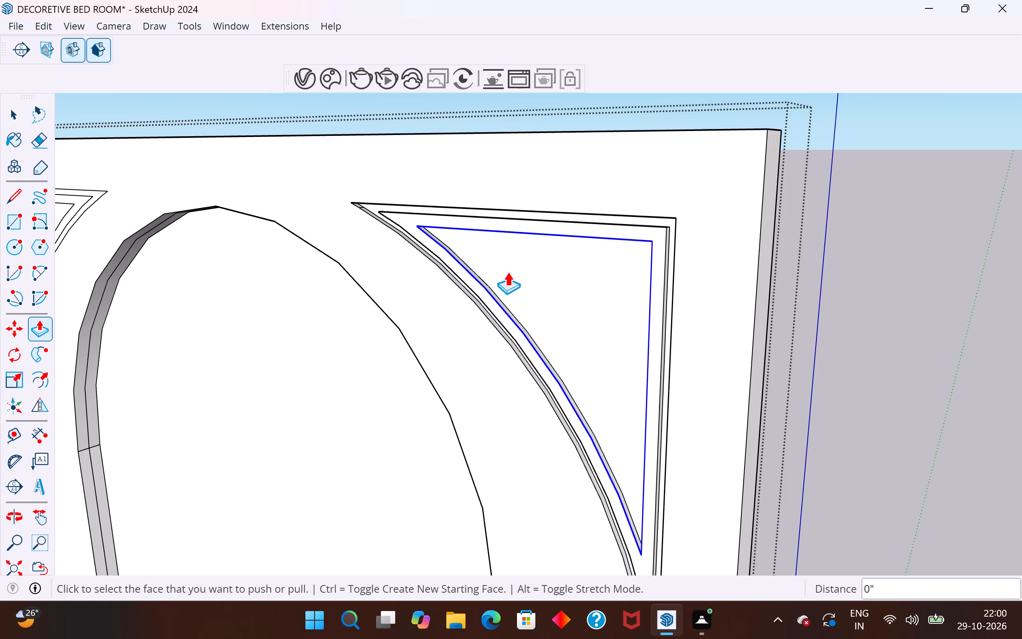
scroll(617, 329, down, 4)
scroll(823, 279, down, 4)
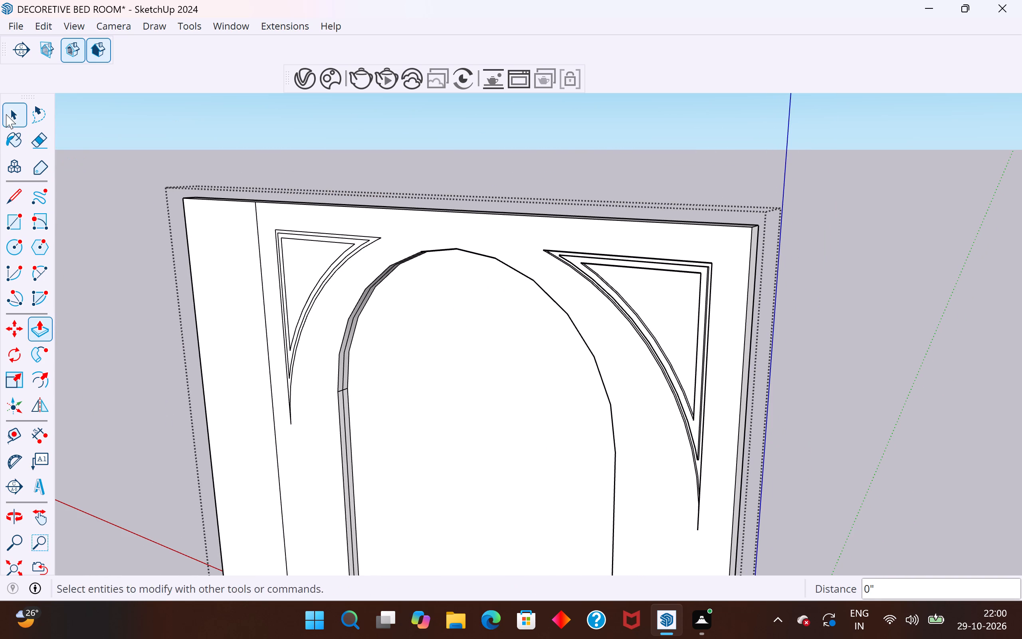
click(6, 114)
click(265, 154)
Recess the outer border band of the triangular motif left of the arch by the same Push/Pull depth.
scroll(370, 252, up, 11)
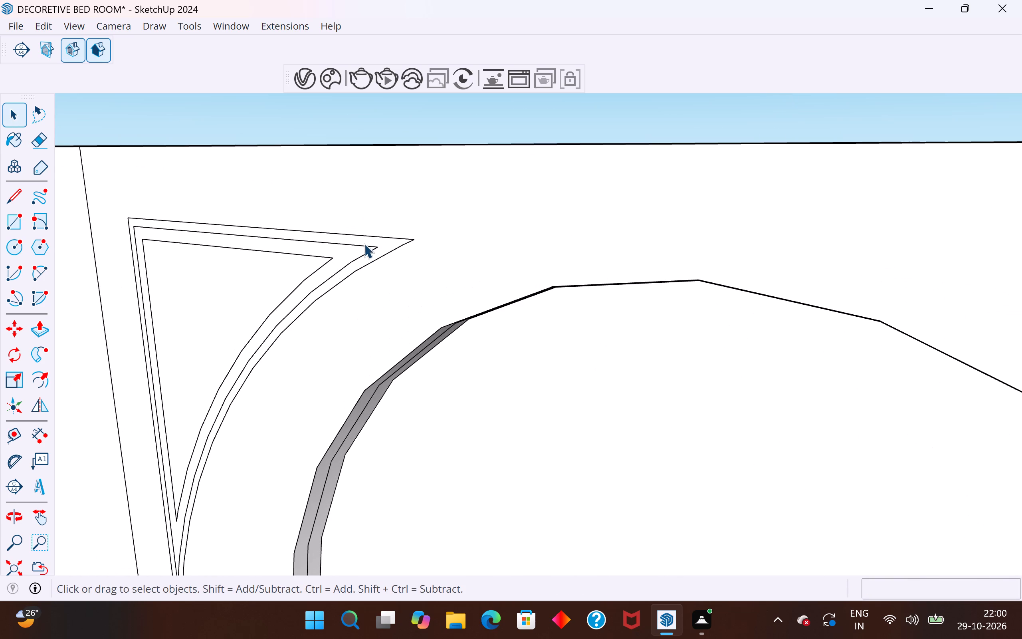
scroll(385, 242, down, 6)
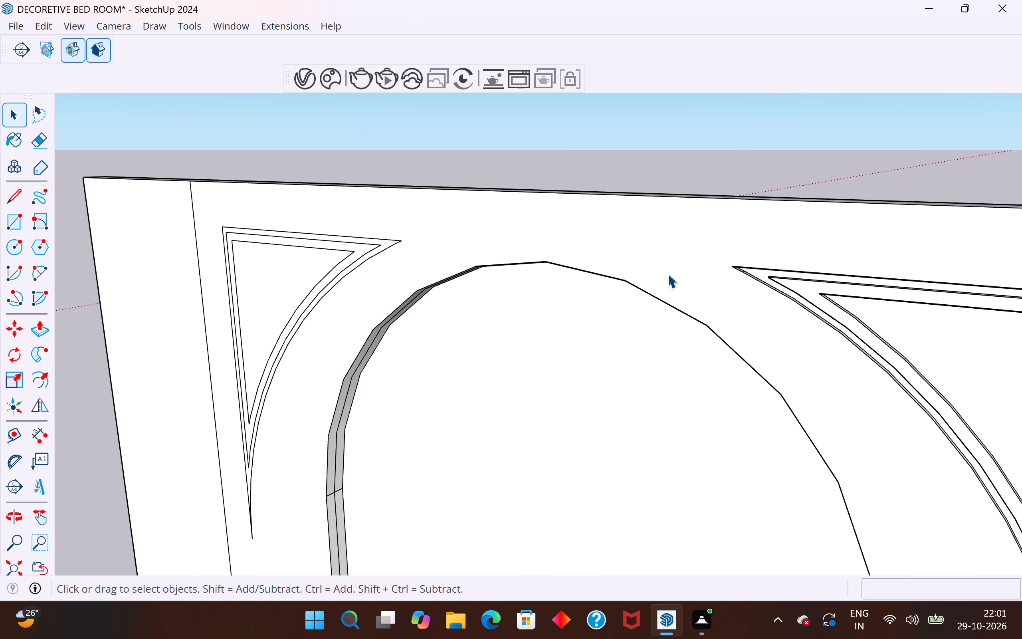
scroll(788, 281, up, 1)
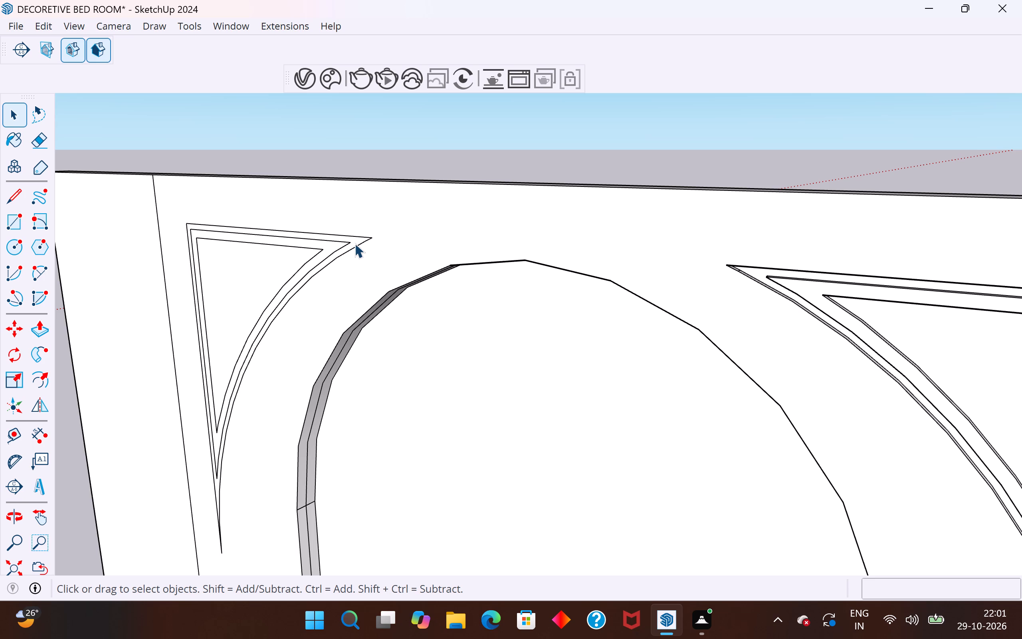
scroll(348, 243, up, 4)
click(359, 239)
double_click(359, 239)
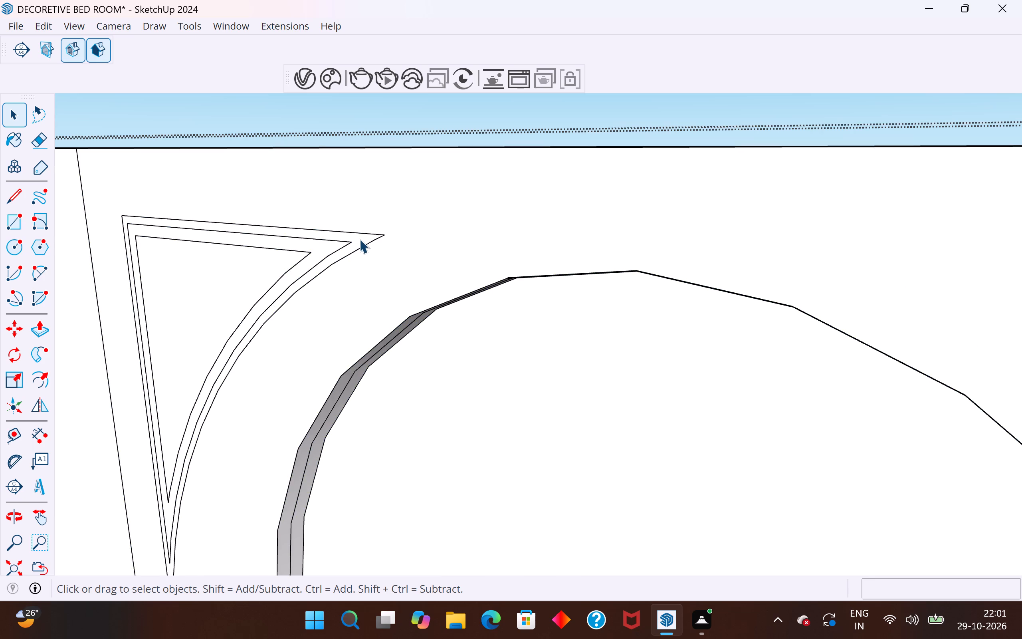
click(359, 239)
click(349, 240)
click(356, 239)
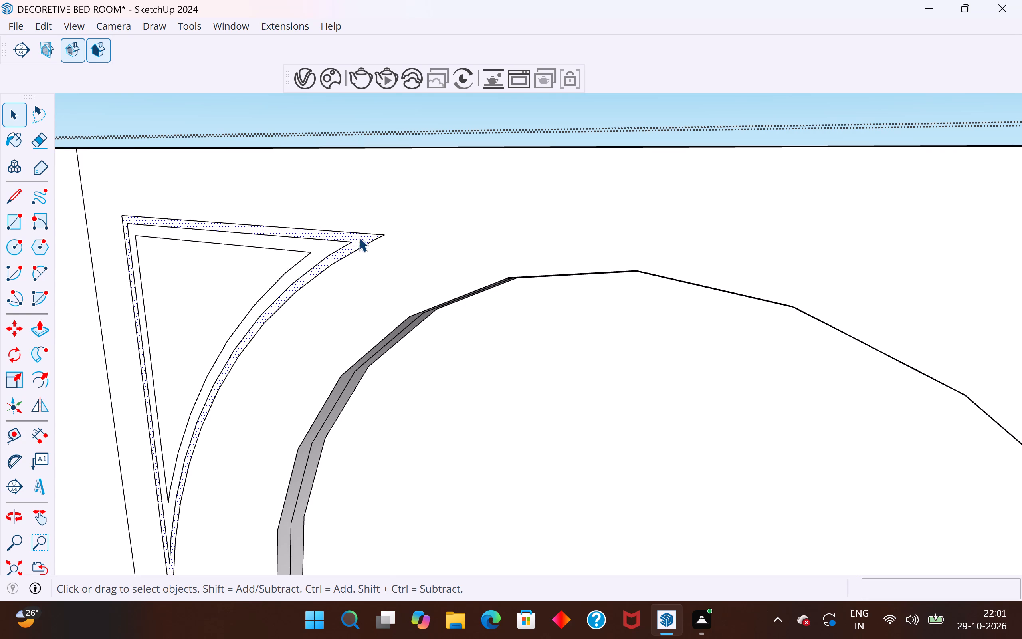
click(37, 331)
scroll(343, 252, up, 8)
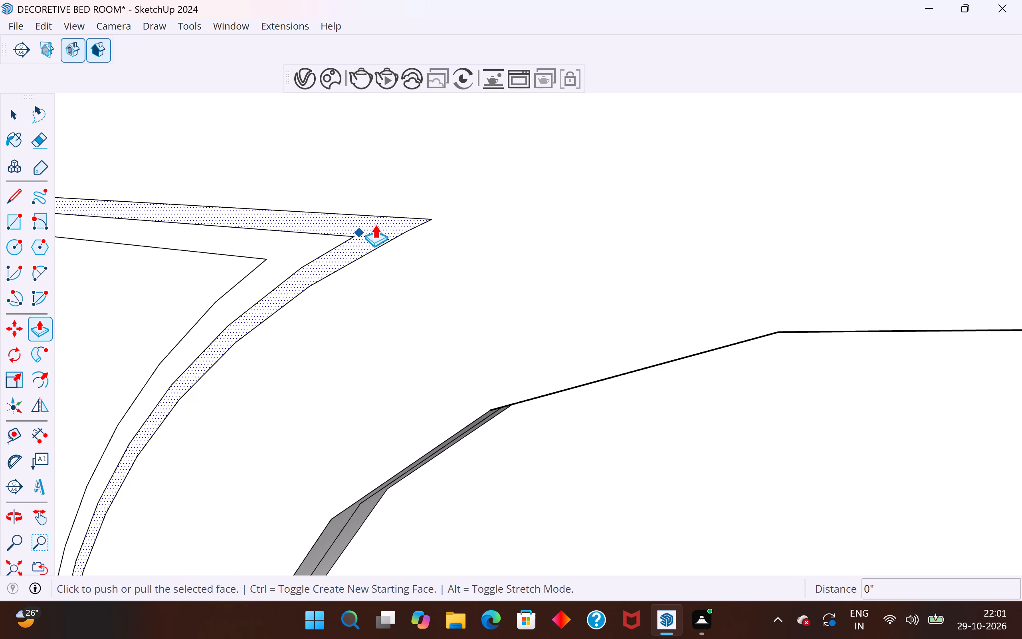
double_click(376, 224)
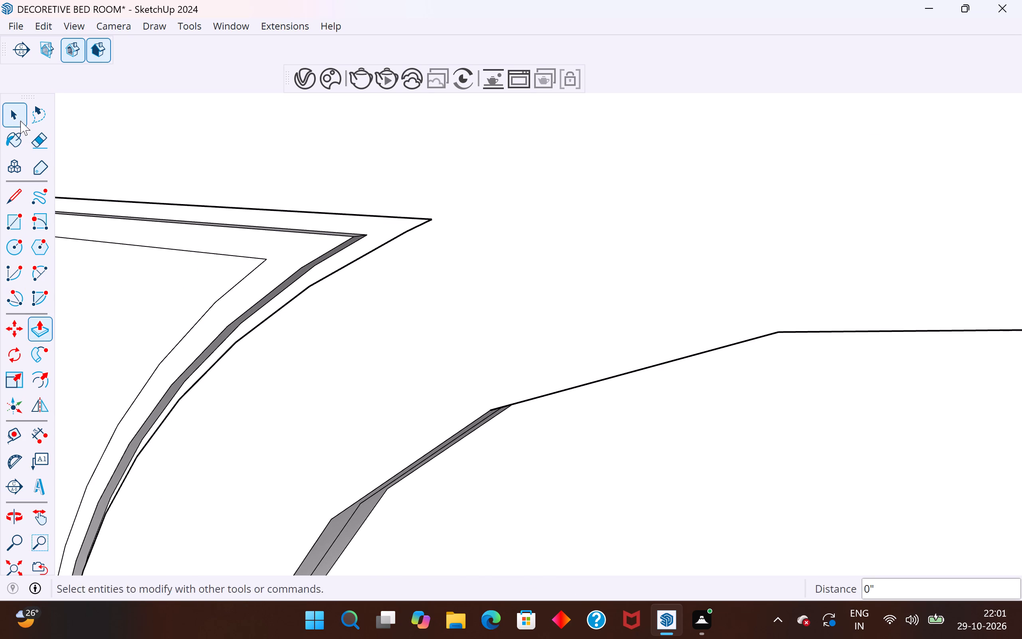
click(20, 121)
Recess the inner triangular face of the motif left of the arch by the same Push/Pull depth.
scroll(386, 287, down, 11)
click(299, 285)
scroll(299, 285, up, 3)
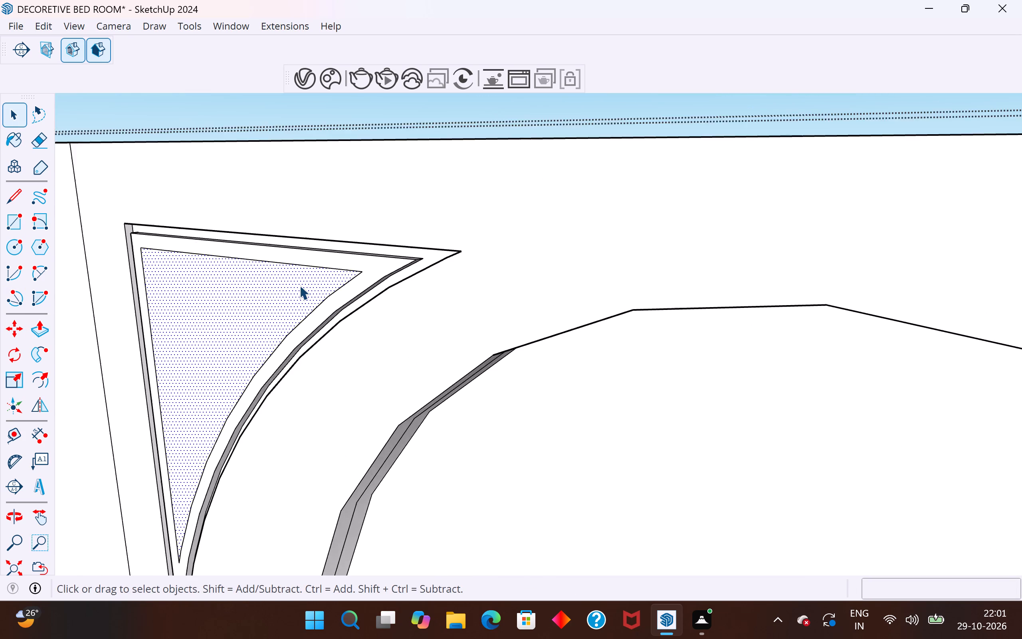
scroll(299, 285, up, 5)
middle_drag(404, 271, 223, 321)
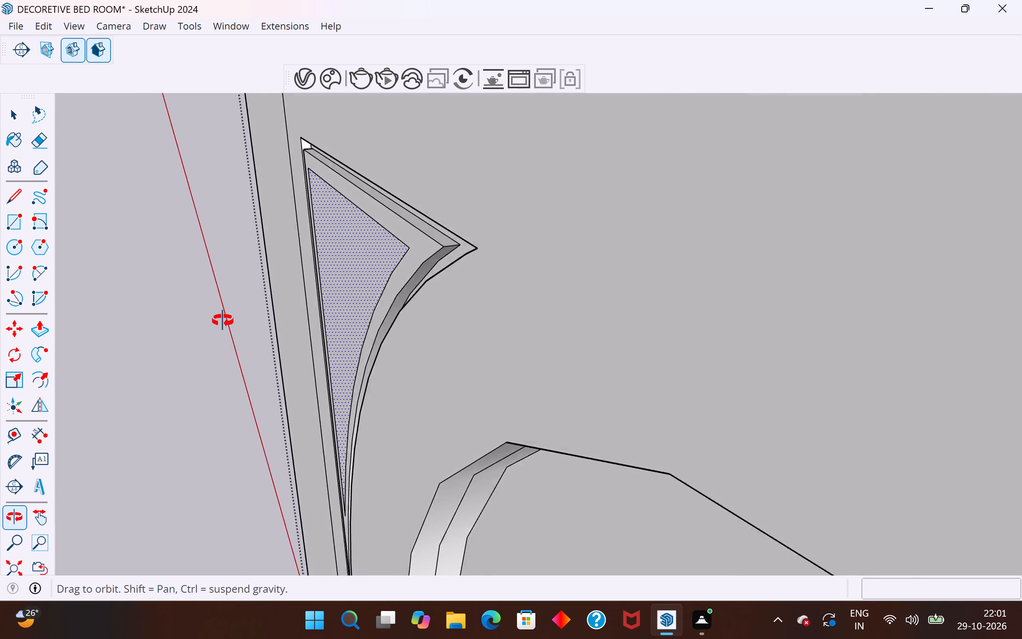
middle_drag(223, 321, 247, 338)
scroll(454, 266, up, 7)
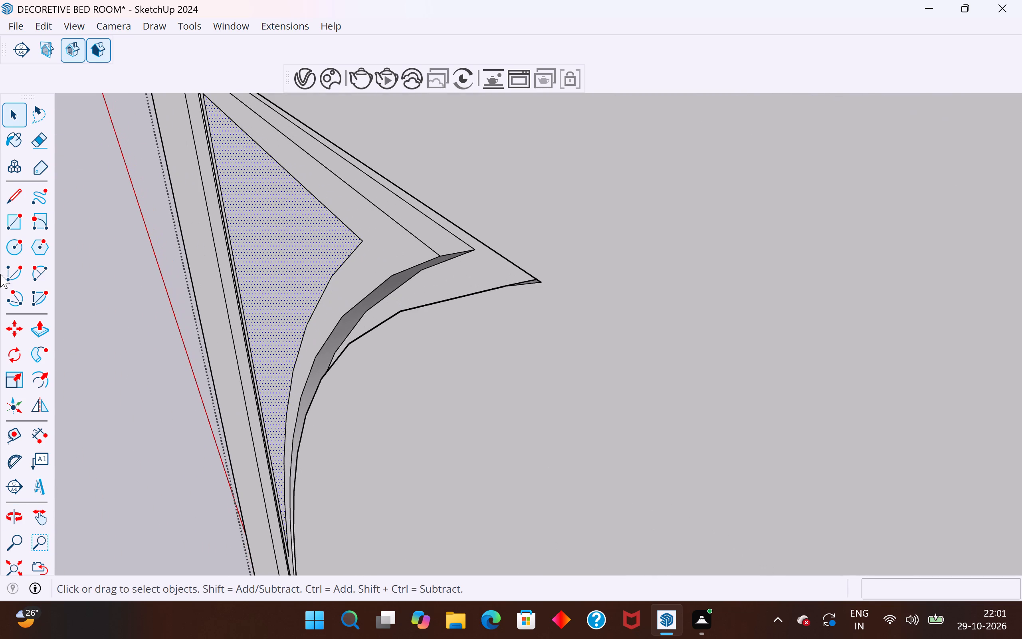
click(38, 329)
double_click(317, 243)
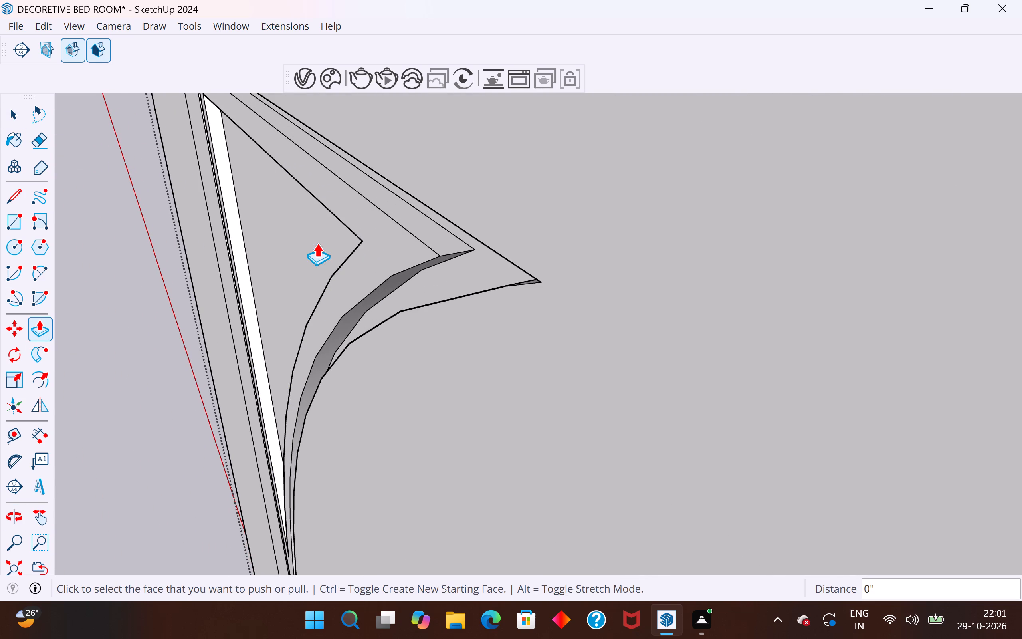
click(12, 119)
click(124, 280)
Examine the recessed borders of the triangular motif left of the arch from several angles.
scroll(430, 352, down, 11)
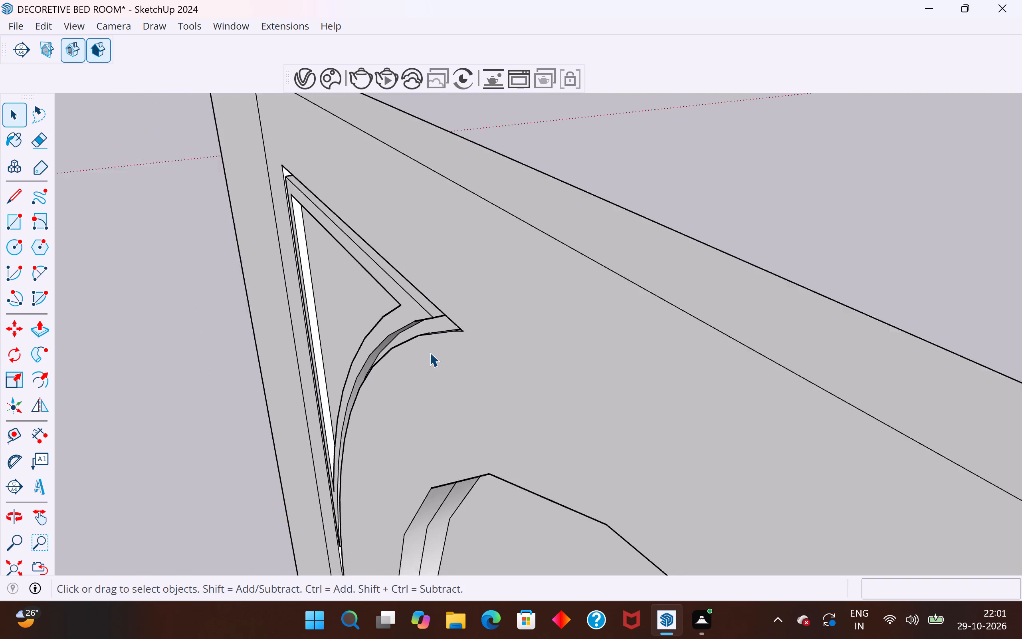
scroll(430, 352, down, 2)
middle_drag(385, 353, 365, 306)
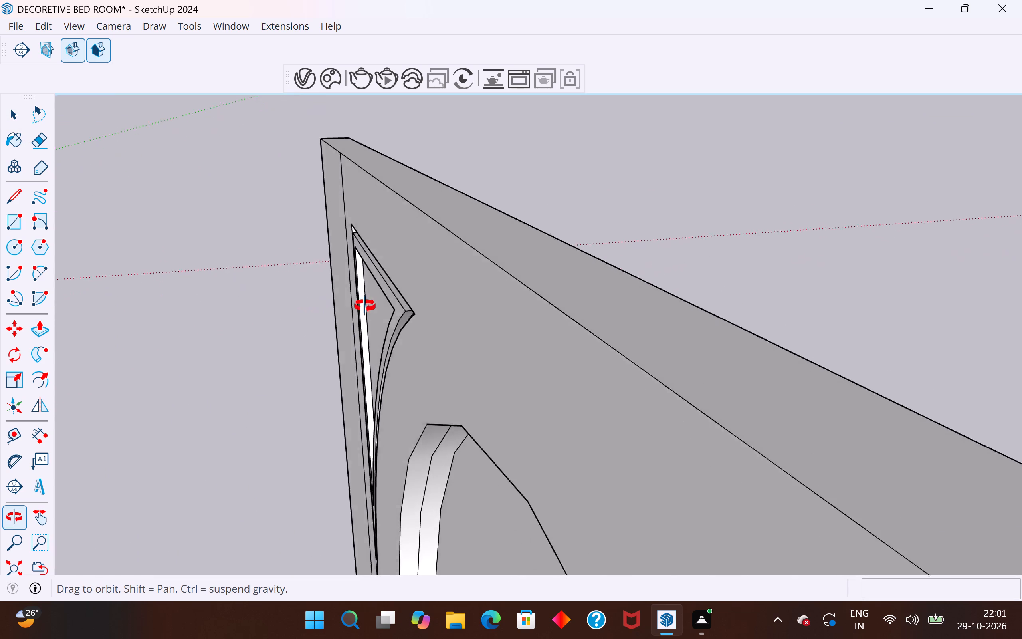
middle_drag(365, 306, 370, 306)
scroll(392, 313, up, 9)
middle_drag(387, 329, 763, 181)
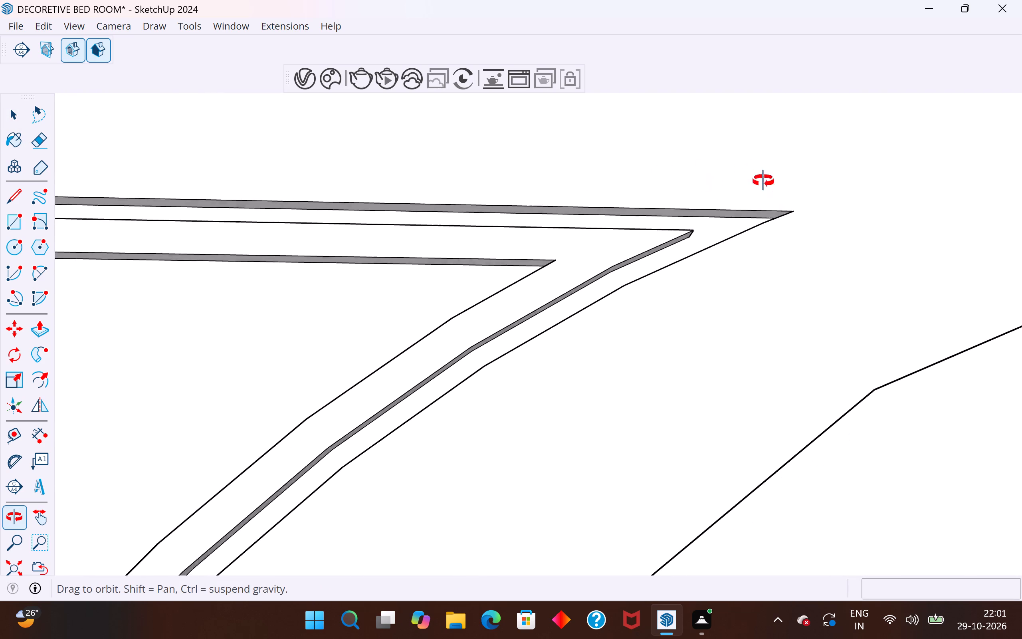
middle_drag(763, 181, 699, 320)
middle_drag(671, 268, 676, 294)
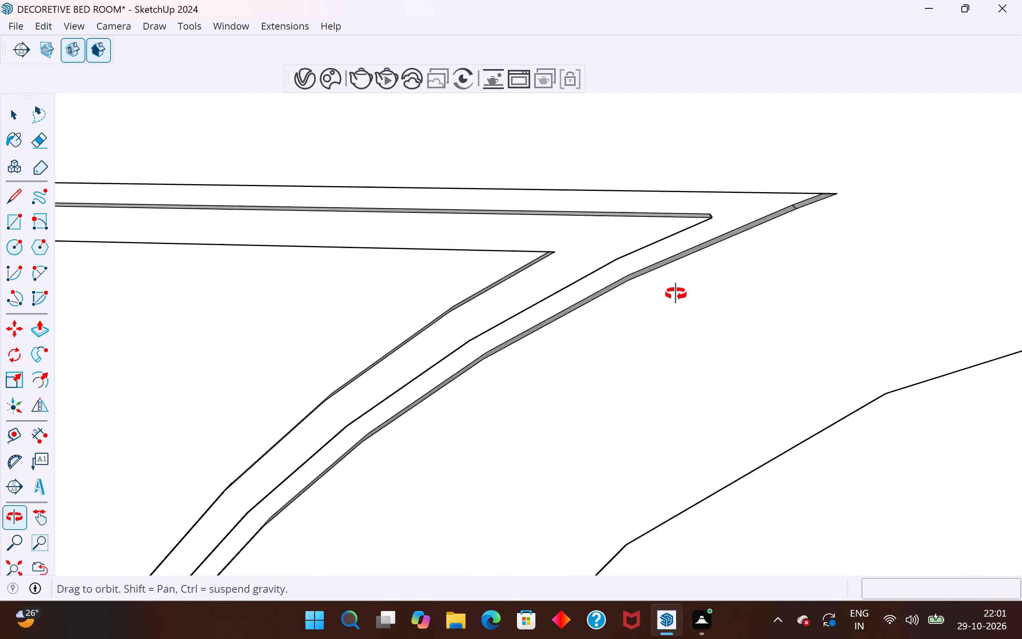
middle_drag(676, 294, 680, 304)
scroll(521, 265, down, 10)
scroll(428, 338, down, 4)
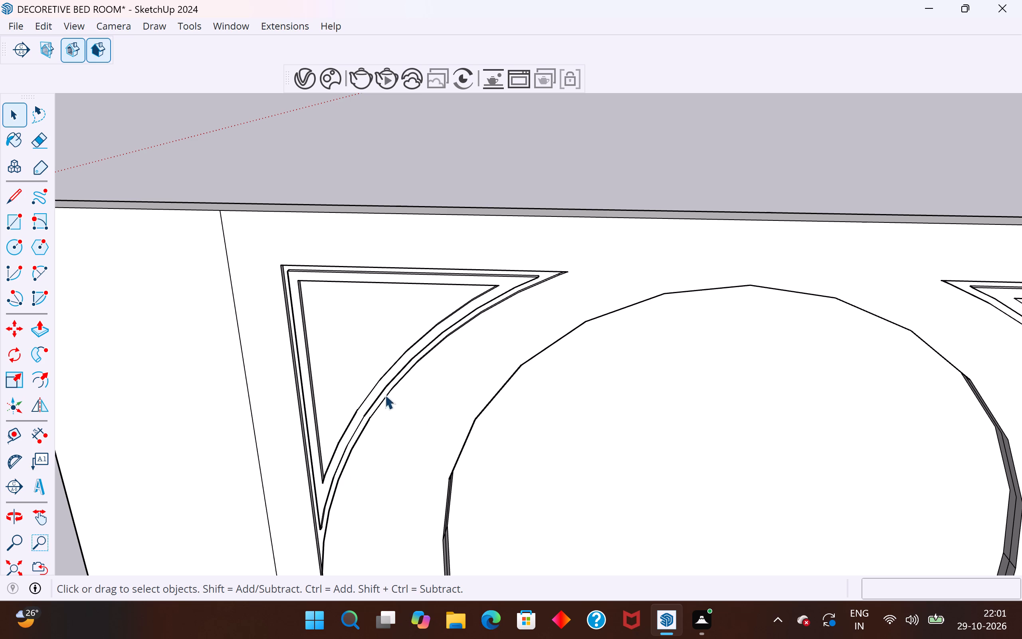
scroll(320, 286, up, 6)
scroll(537, 383, up, 3)
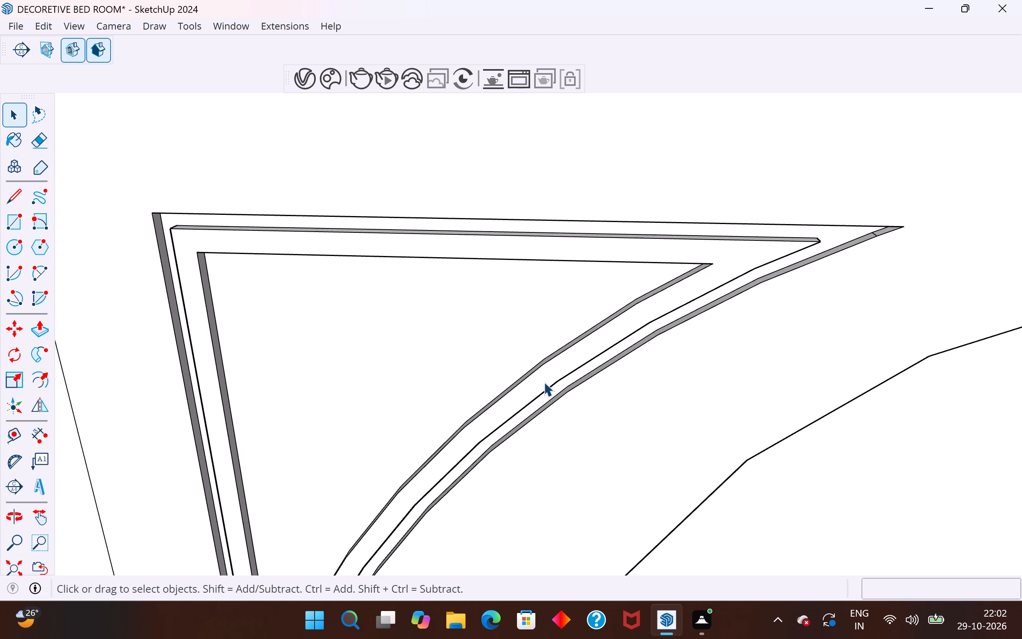
scroll(544, 382, down, 7)
scroll(603, 308, down, 4)
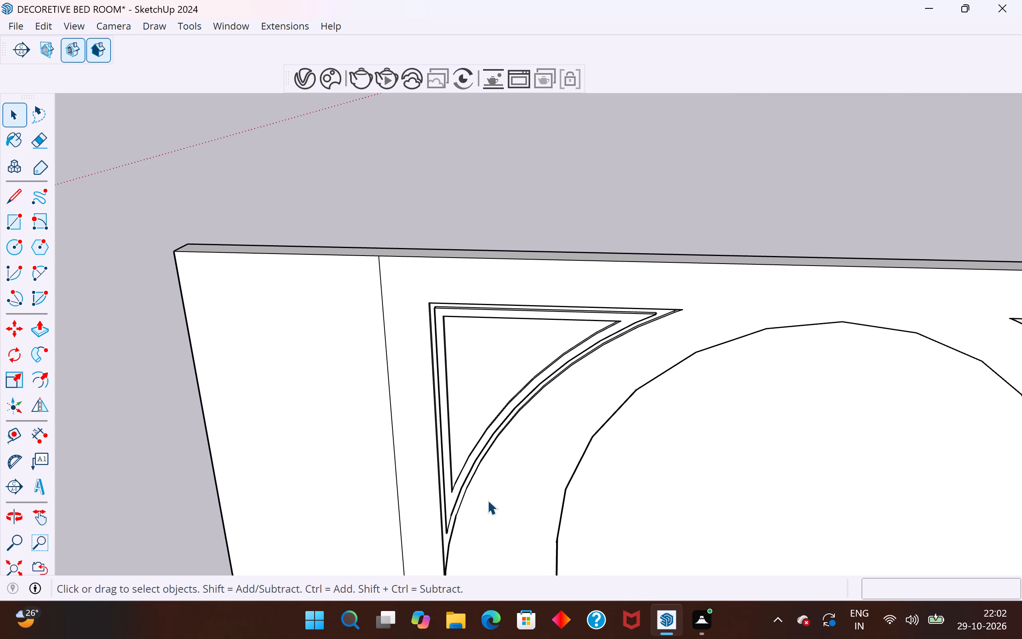
scroll(487, 359, down, 3)
scroll(459, 482, up, 12)
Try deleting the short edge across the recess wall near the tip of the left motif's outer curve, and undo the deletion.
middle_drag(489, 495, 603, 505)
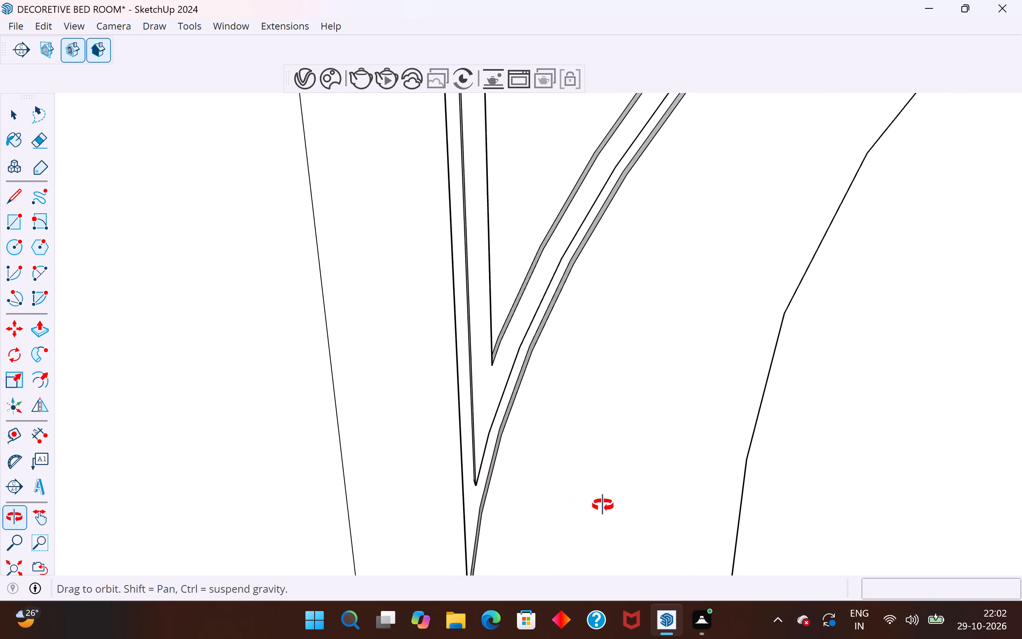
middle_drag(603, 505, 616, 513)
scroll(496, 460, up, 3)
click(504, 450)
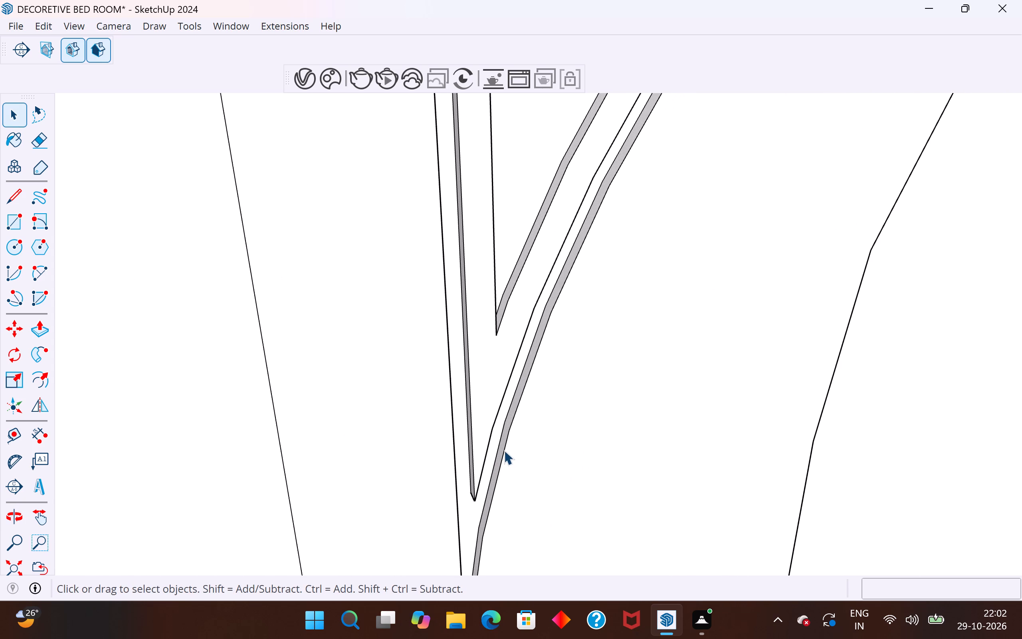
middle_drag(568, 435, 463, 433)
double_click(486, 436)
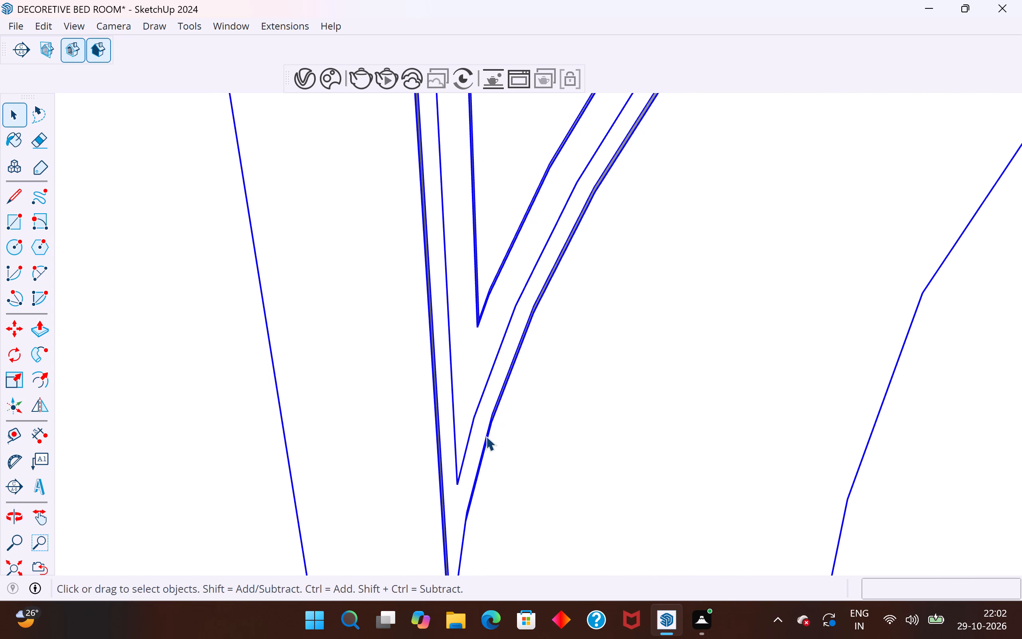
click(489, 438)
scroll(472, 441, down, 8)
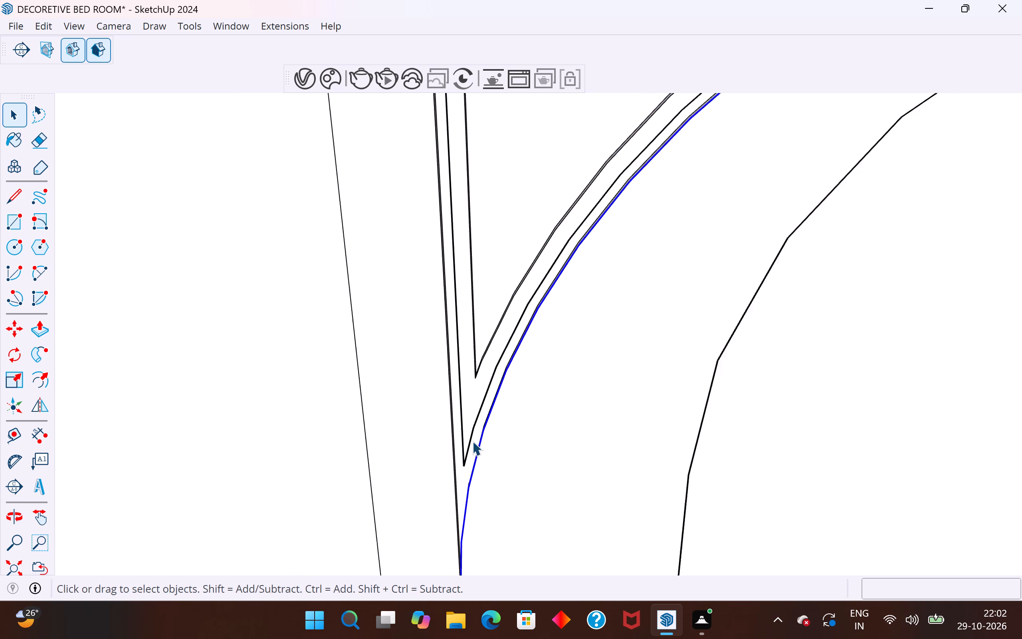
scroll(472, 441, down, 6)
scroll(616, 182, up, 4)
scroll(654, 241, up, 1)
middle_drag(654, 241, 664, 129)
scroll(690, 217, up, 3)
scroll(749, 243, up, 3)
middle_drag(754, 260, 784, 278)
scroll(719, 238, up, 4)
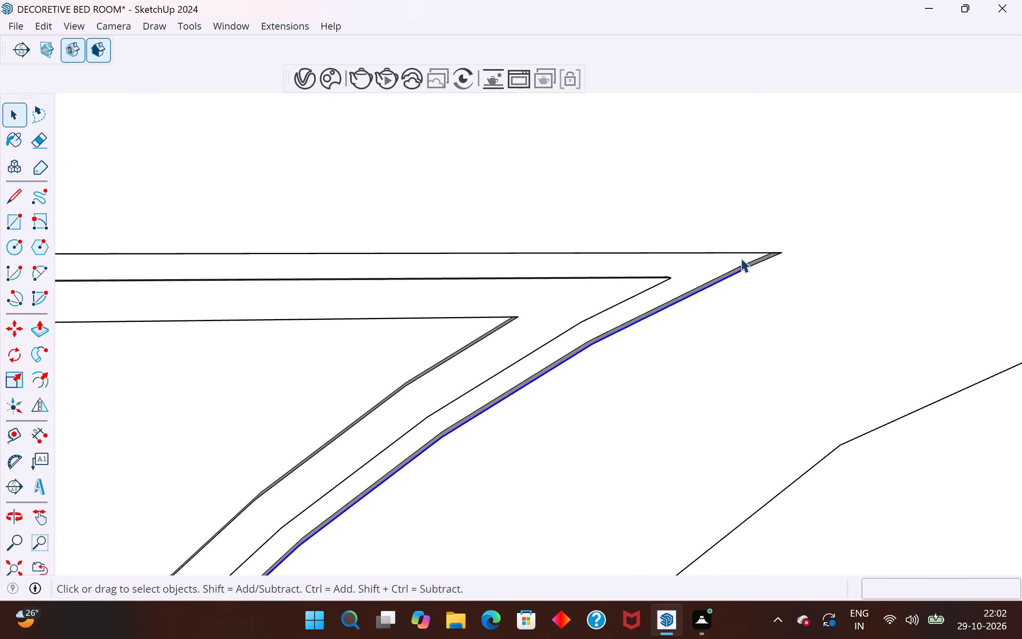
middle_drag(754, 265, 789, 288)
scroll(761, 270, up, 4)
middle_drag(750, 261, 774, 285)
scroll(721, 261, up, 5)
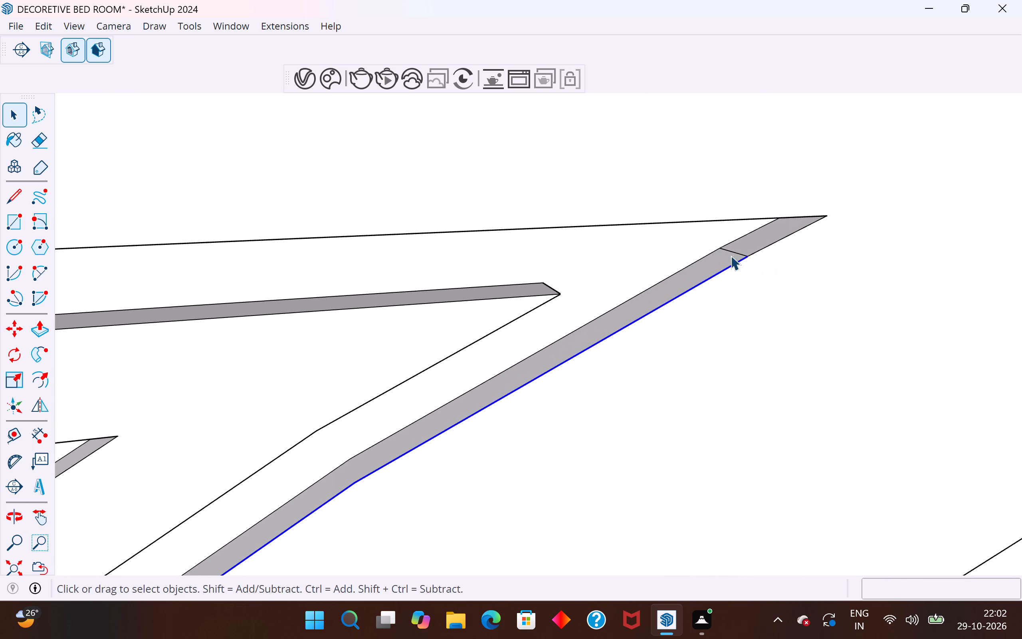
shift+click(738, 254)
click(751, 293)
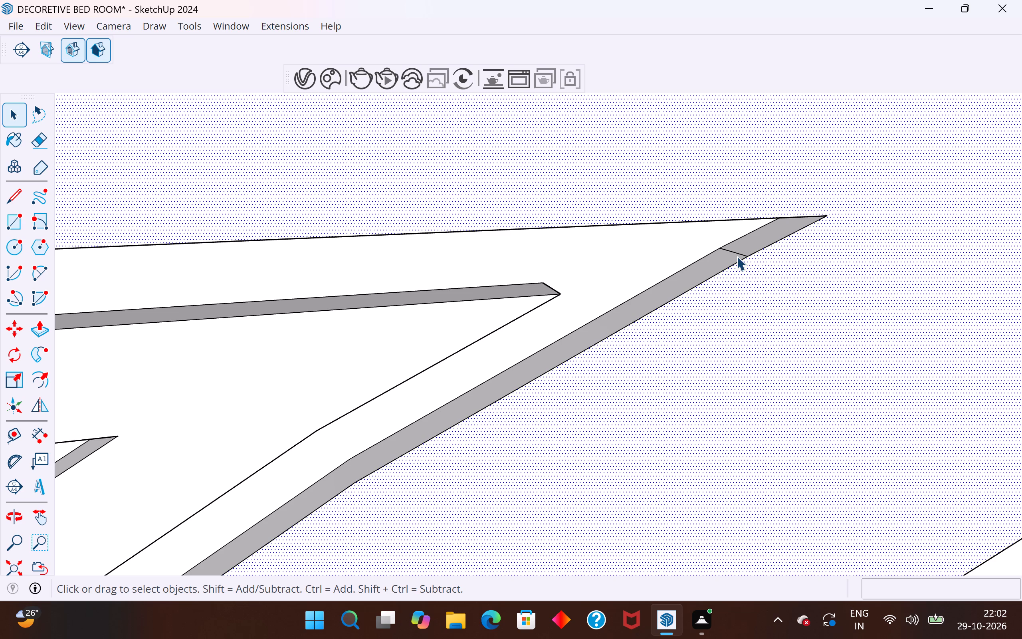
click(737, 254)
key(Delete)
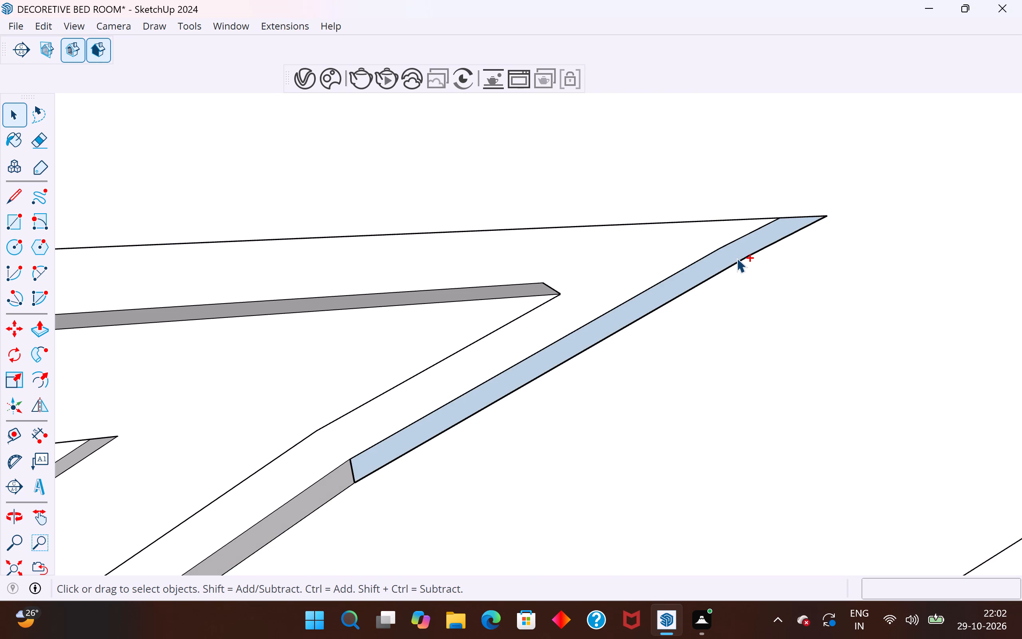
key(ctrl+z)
Copy the outer curved, vertical and top front edges of the left motif about 3/8" inward along the depth of its recess wall.
click(763, 247)
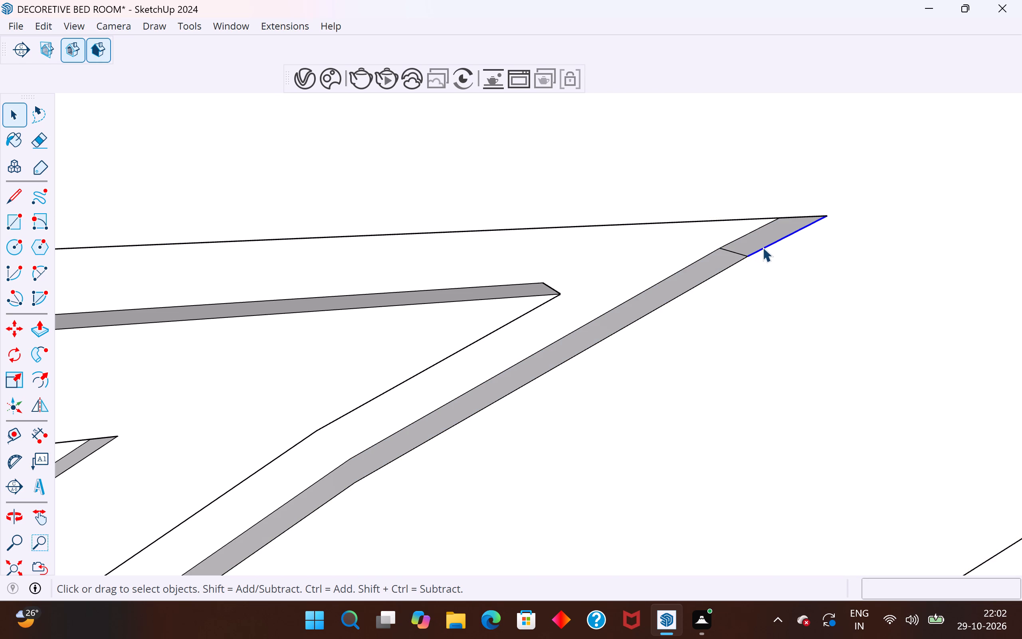
shift+click(741, 260)
scroll(741, 260, down, 10)
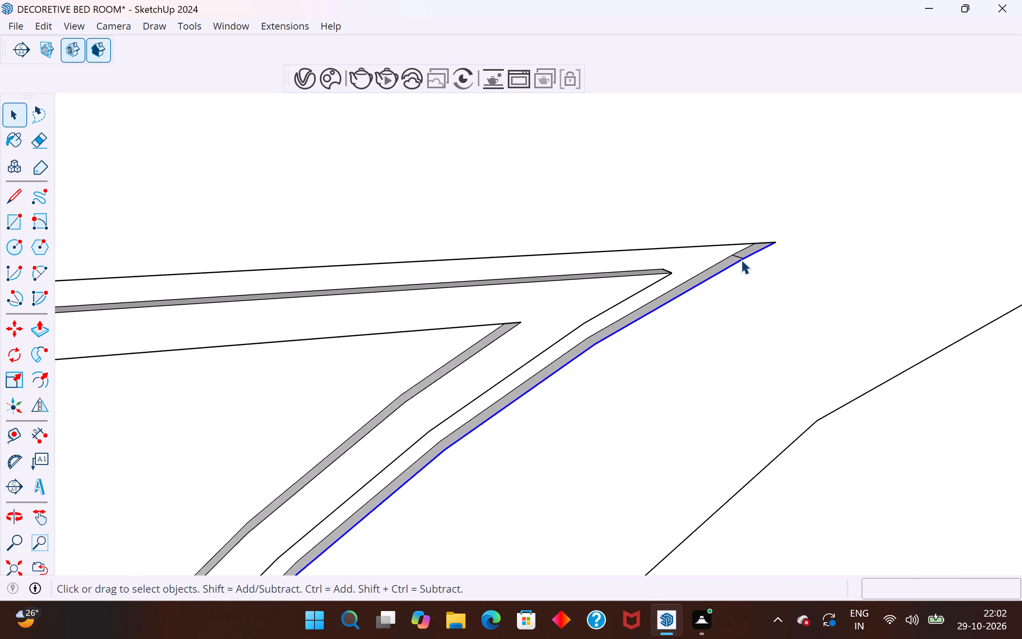
scroll(741, 260, down, 20)
scroll(593, 492, up, 8)
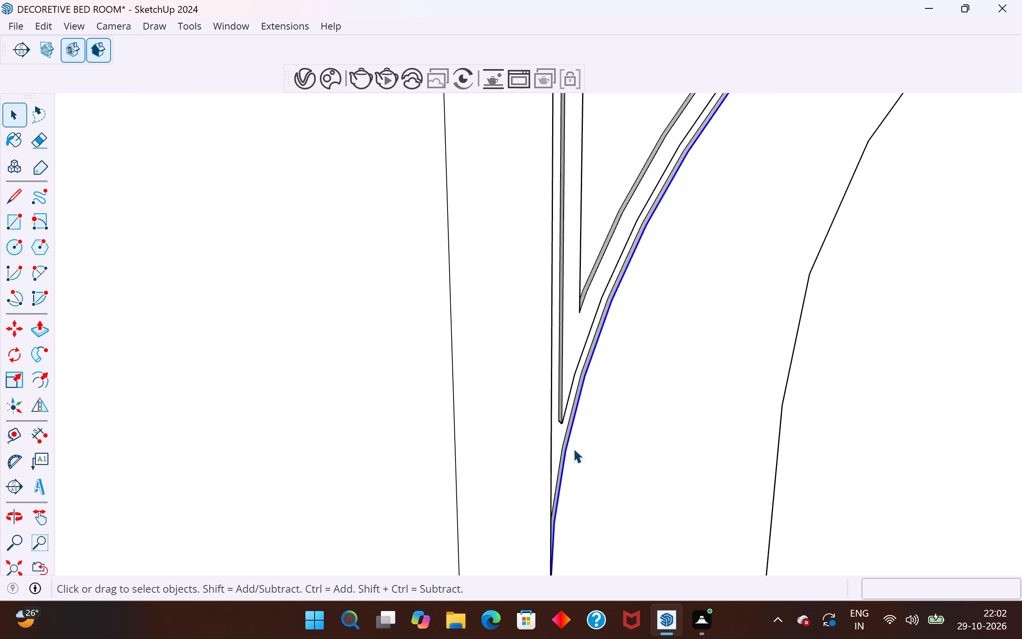
scroll(573, 448, up, 3)
middle_drag(586, 420, 335, 460)
middle_drag(542, 448, 505, 445)
shift+scroll(524, 438, up, 4)
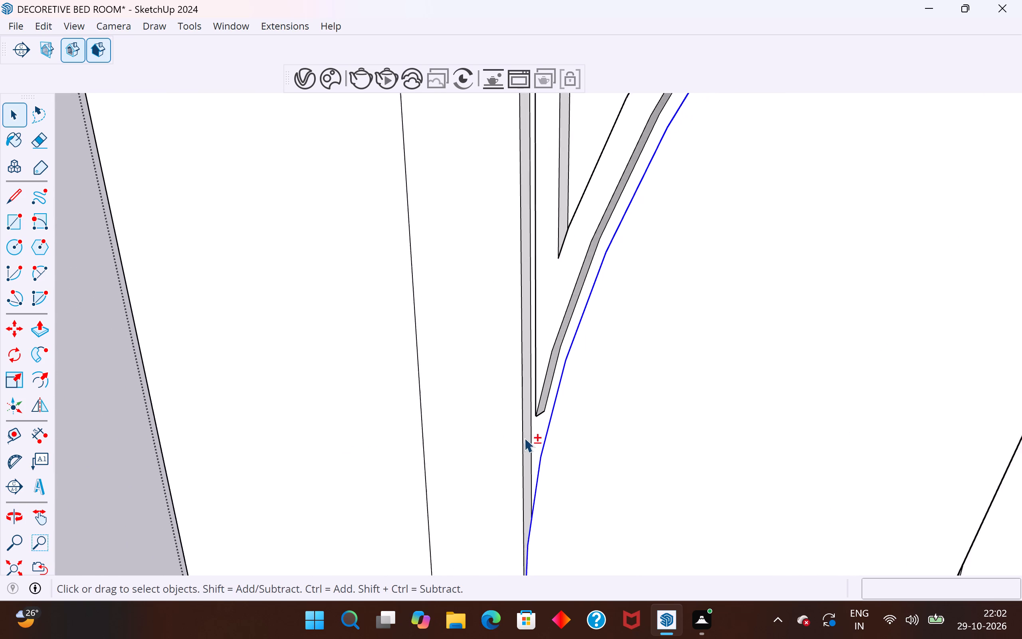
shift+click(521, 430)
scroll(527, 464, down, 12)
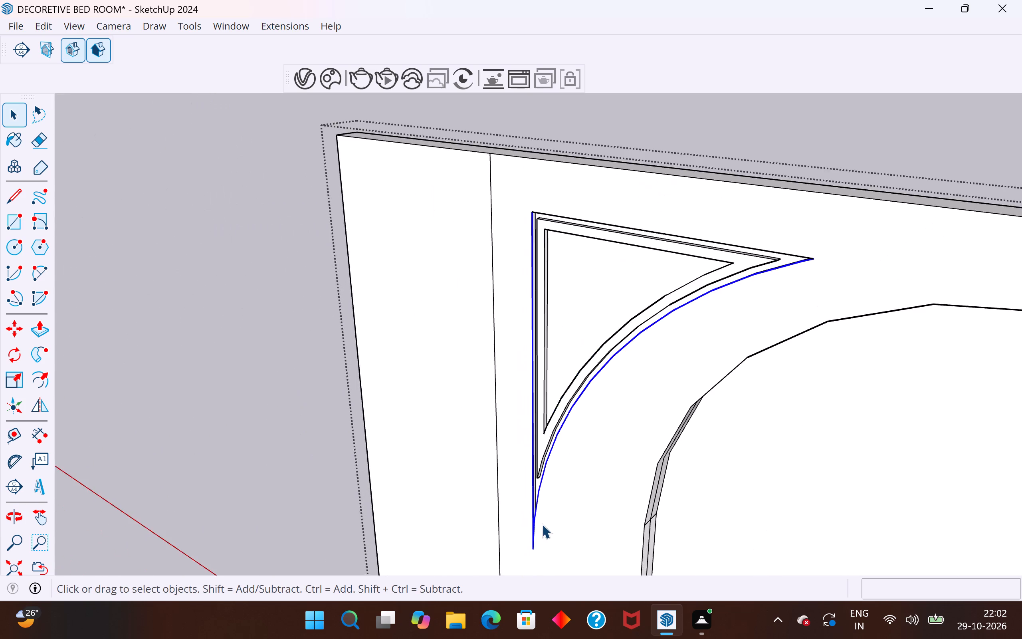
scroll(542, 524, down, 6)
scroll(572, 368, up, 8)
middle_drag(554, 356, 629, 264)
scroll(620, 266, up, 3)
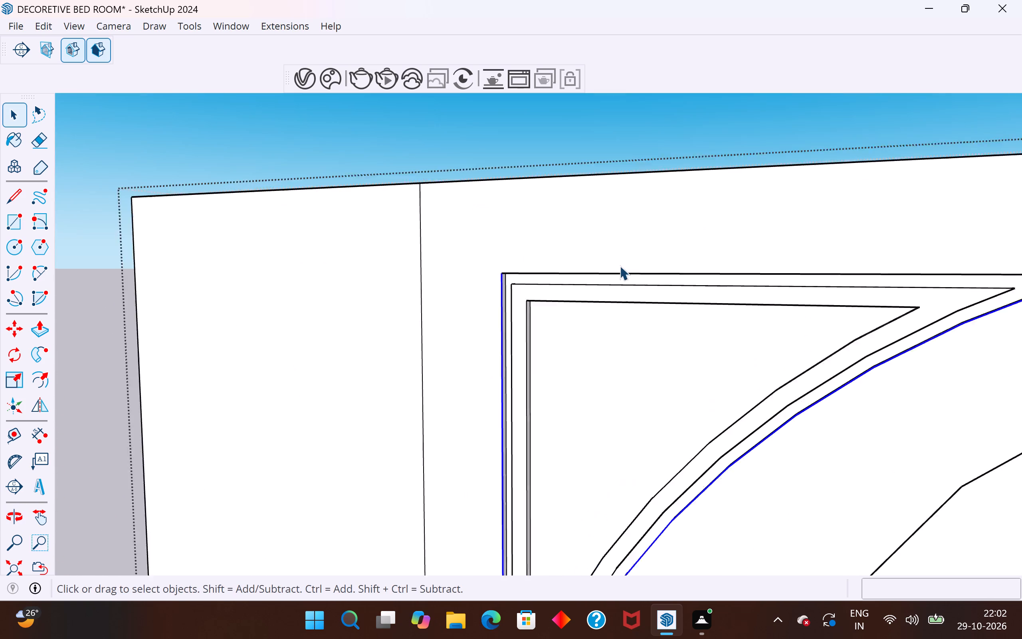
scroll(620, 266, up, 5)
middle_drag(604, 288, 667, 194)
middle_drag(469, 290, 456, 224)
scroll(444, 262, up, 3)
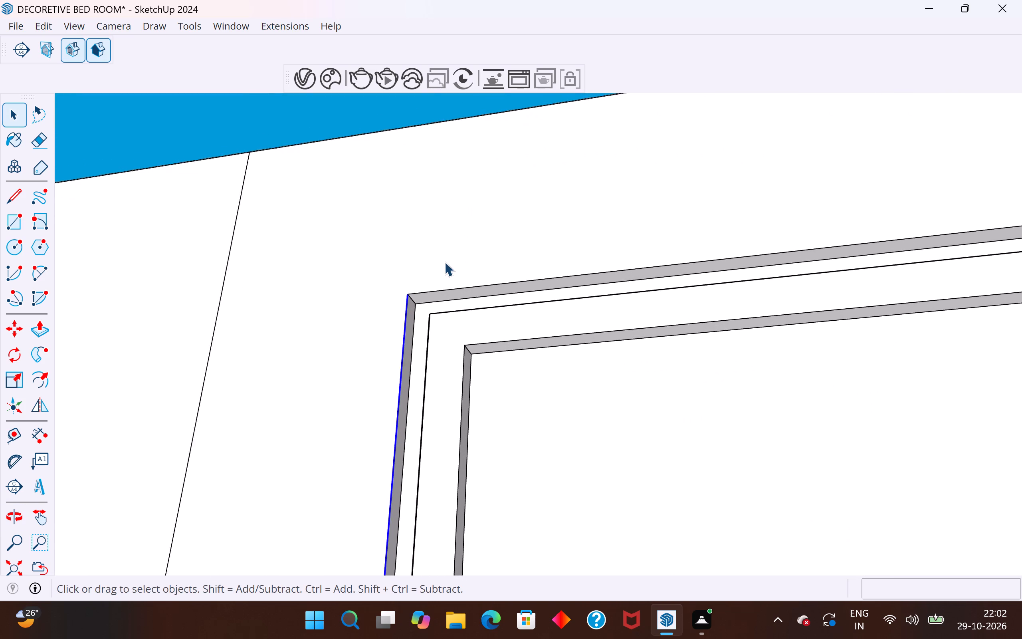
scroll(444, 262, up, 4)
shift+click(444, 292)
scroll(465, 379, down, 10)
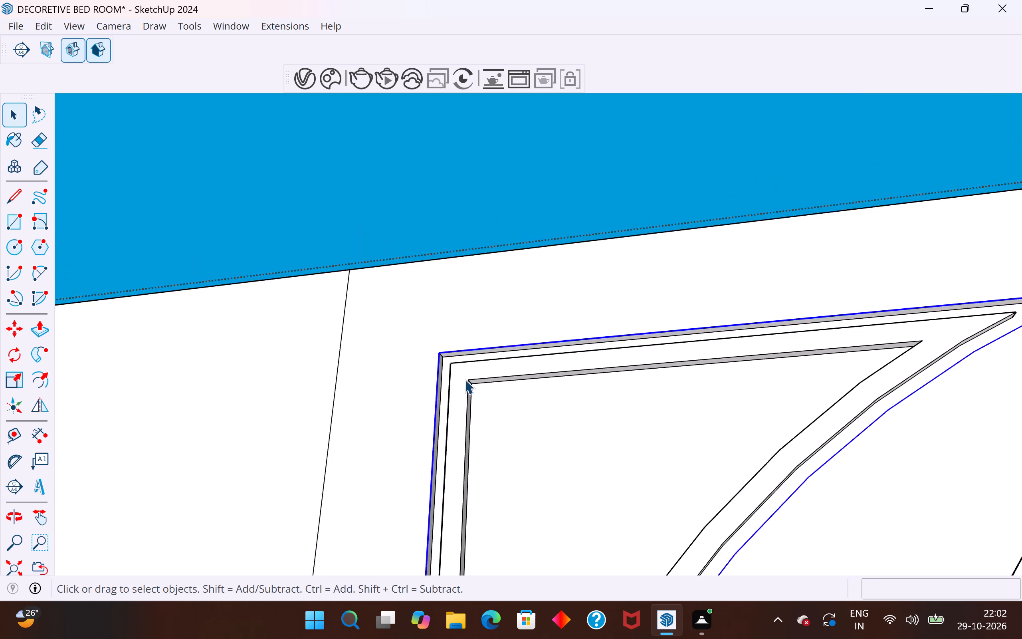
scroll(465, 379, down, 8)
scroll(722, 324, up, 3)
middle_drag(529, 396, 380, 528)
scroll(417, 367, up, 14)
middle_drag(417, 348, 360, 266)
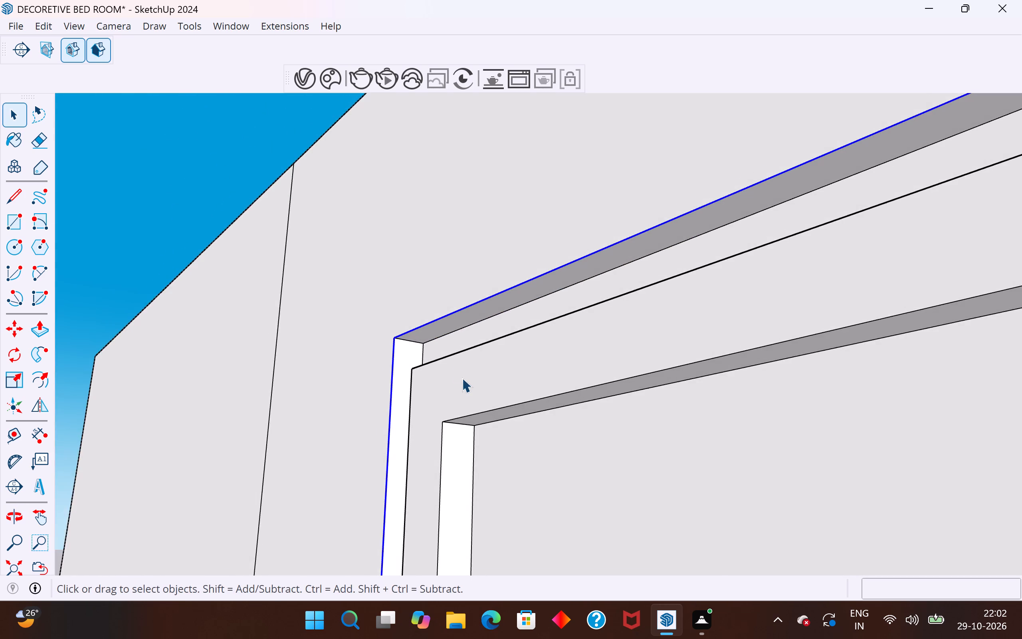
scroll(461, 373, up, 5)
key(m)
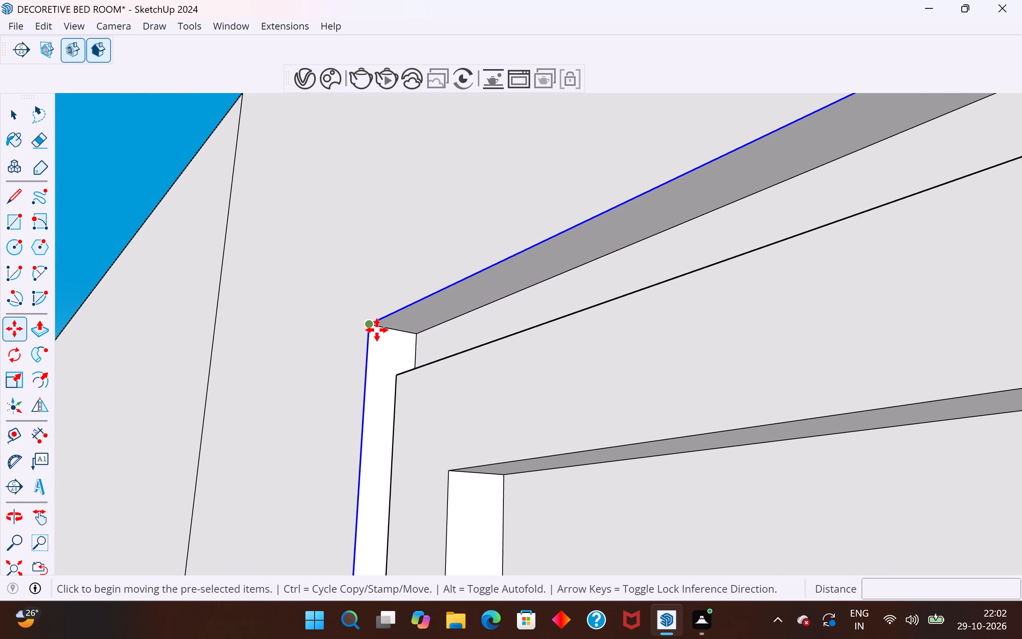
ctrl+click(377, 330)
click(394, 333)
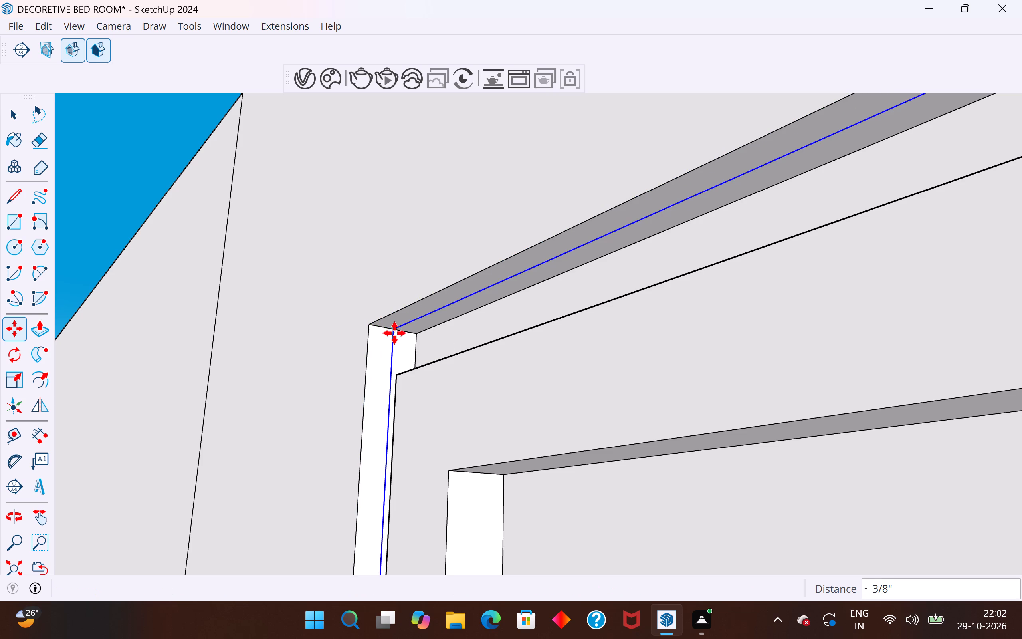
click(18, 120)
click(86, 155)
Copy the curved, vertical and top front edges of the left motif's inner recess about 3/8" inward along the depth of its wall.
scroll(323, 282, down, 5)
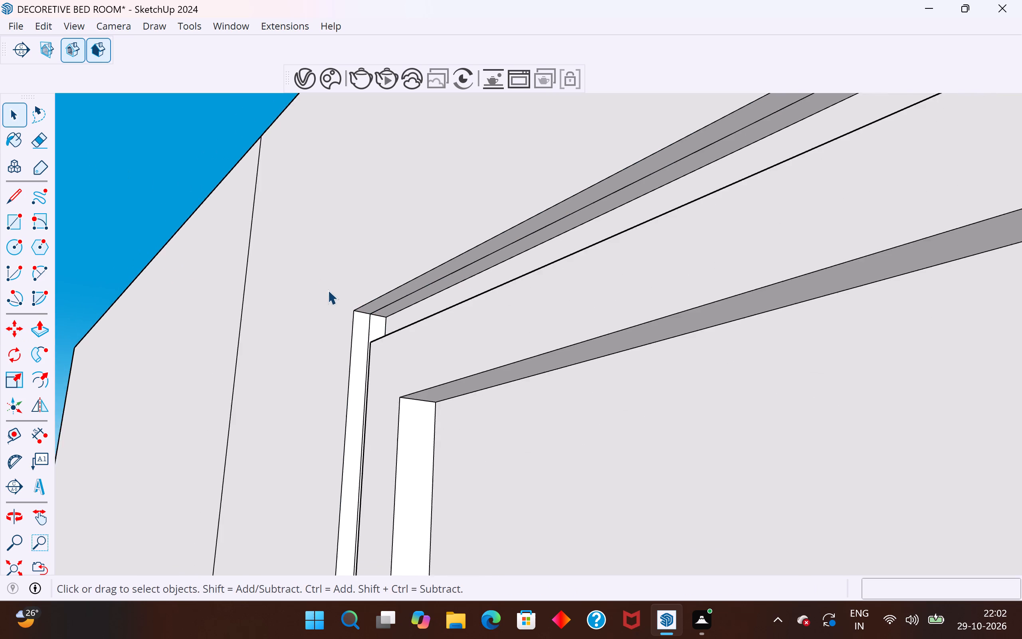
scroll(328, 290, down, 15)
middle_drag(364, 357, 404, 452)
scroll(466, 238, down, 3)
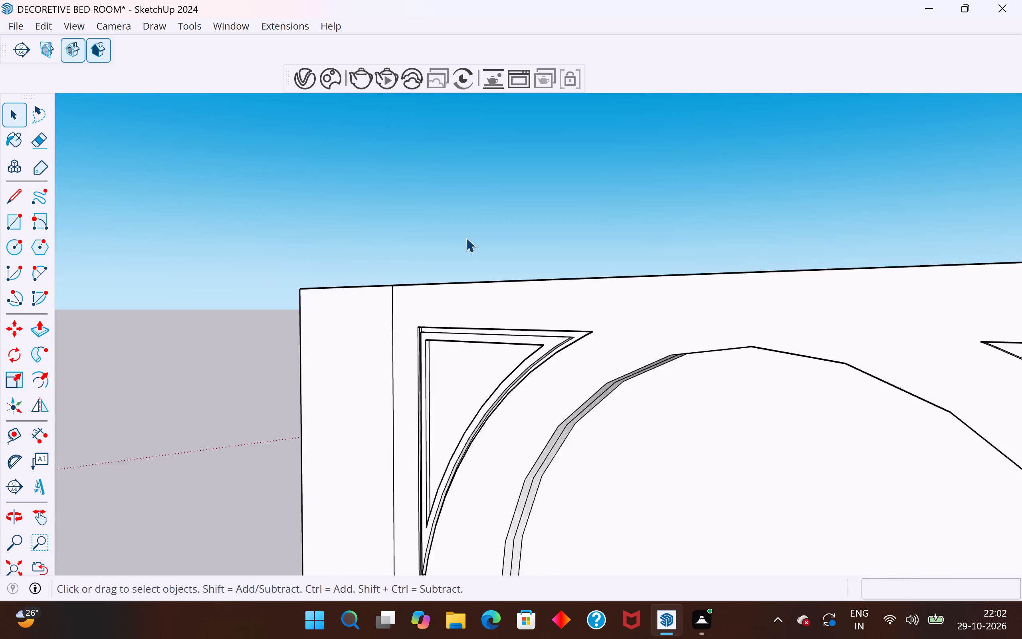
scroll(466, 238, down, 2)
scroll(460, 361, up, 19)
middle_drag(454, 386, 535, 517)
scroll(403, 488, up, 4)
click(426, 457)
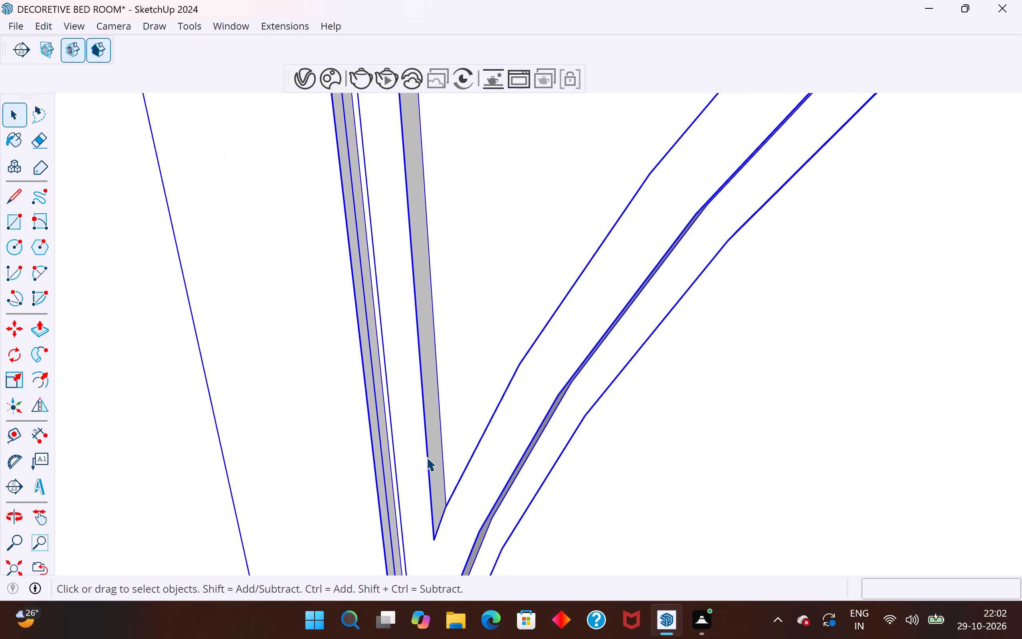
triple_click(426, 457)
click(426, 458)
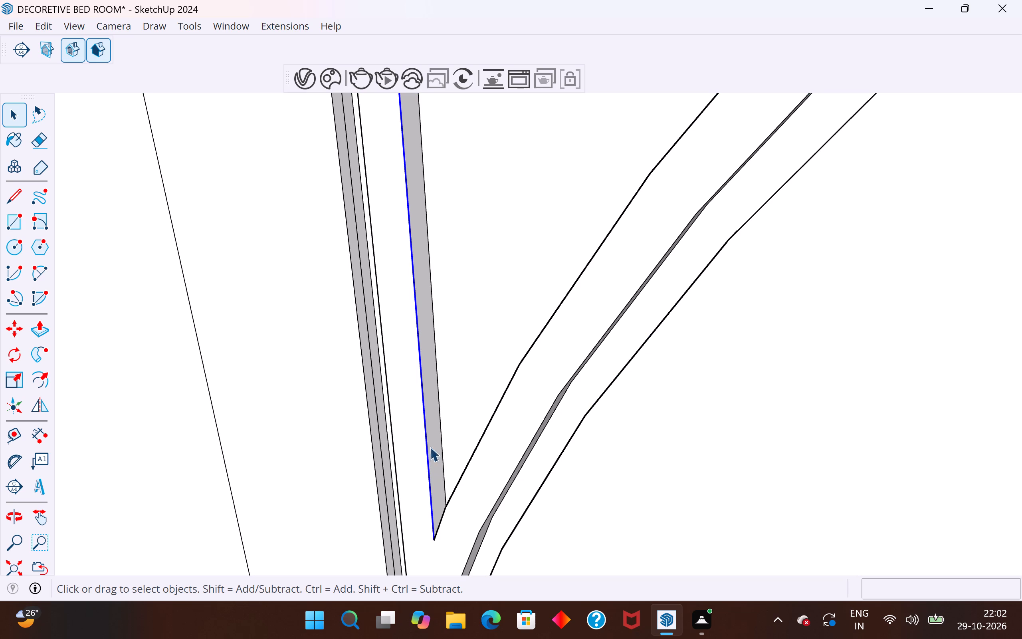
shift+click(481, 438)
shift+scroll(480, 441, down, 18)
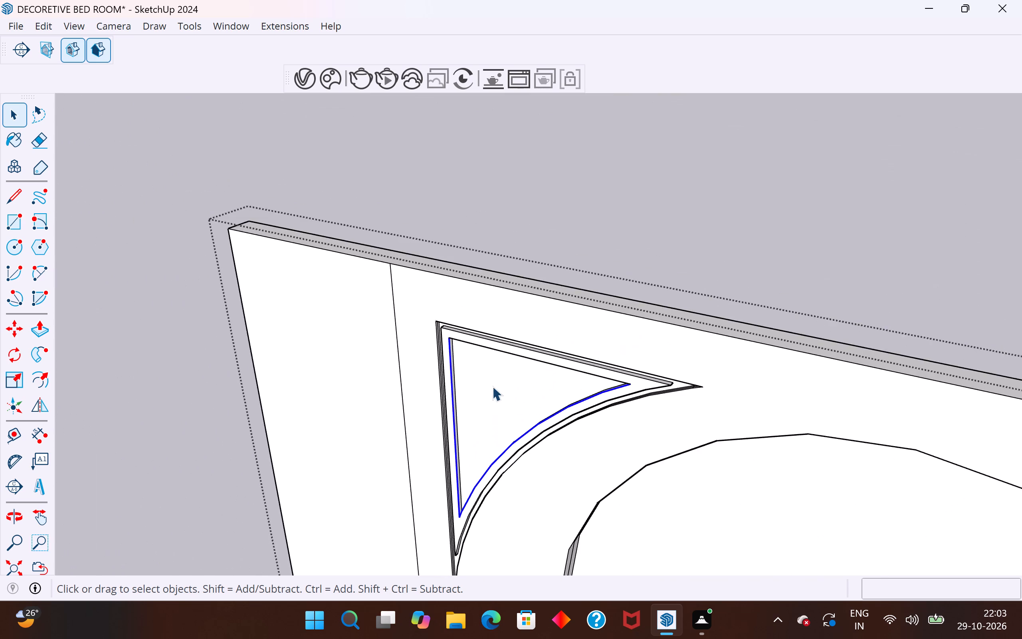
middle_drag(493, 384, 614, 183)
scroll(251, 532, down, 6)
middle_drag(406, 456, 453, 302)
scroll(437, 358, up, 3)
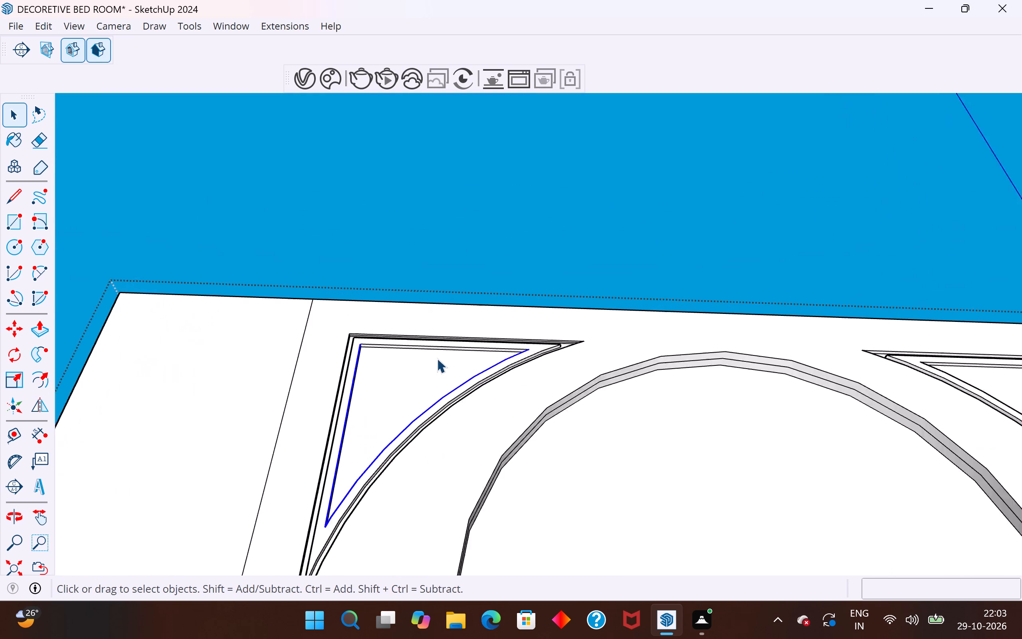
scroll(437, 358, up, 14)
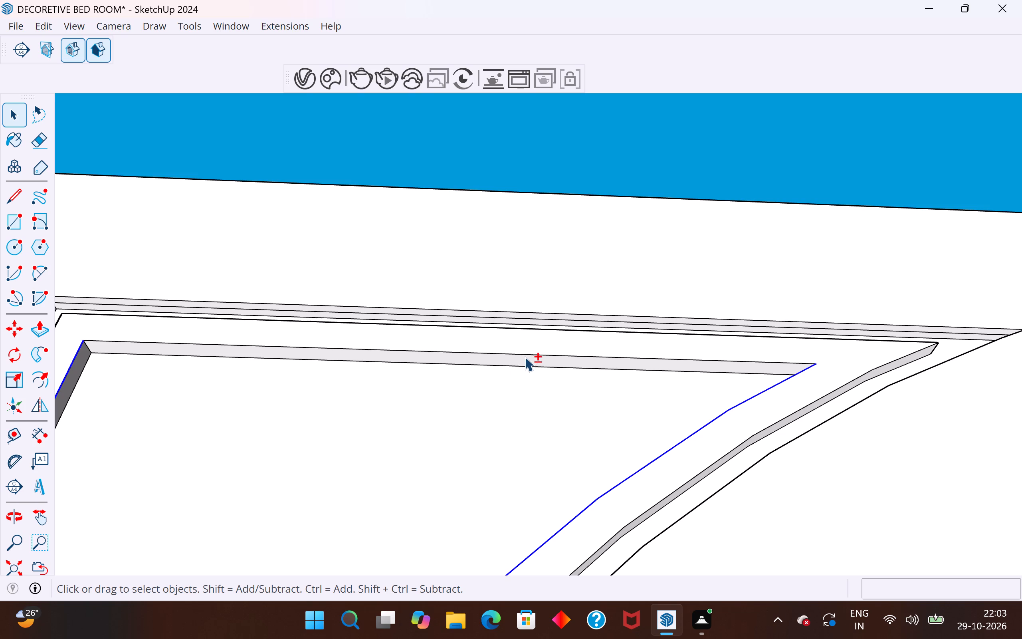
shift+click(531, 353)
middle_drag(581, 385, 231, 509)
scroll(586, 247, down, 4)
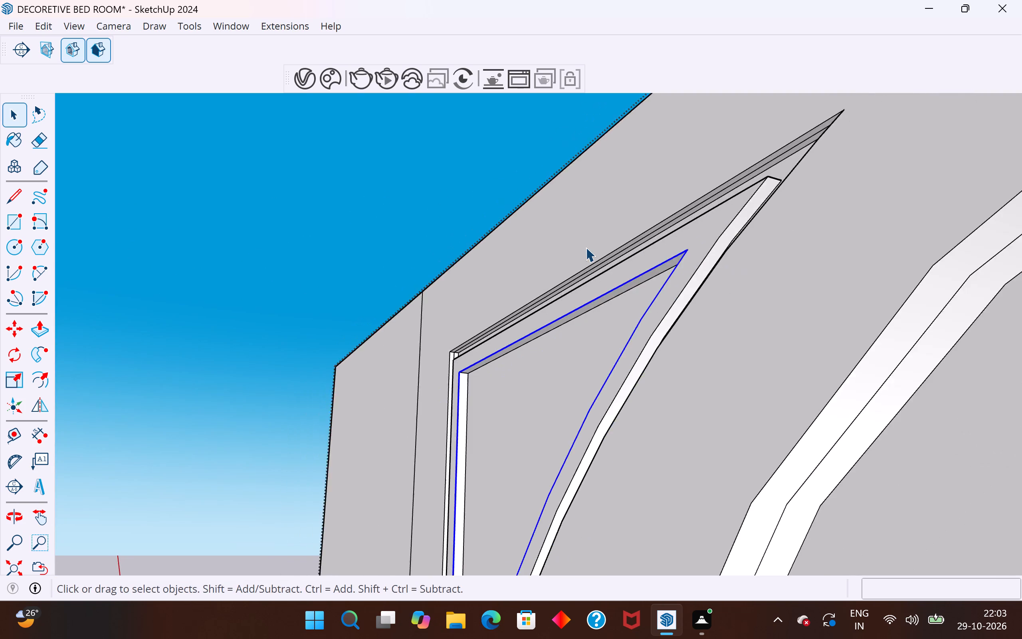
scroll(586, 247, down, 1)
middle_drag(584, 298, 562, 411)
scroll(494, 310, up, 10)
middle_drag(492, 279, 463, 145)
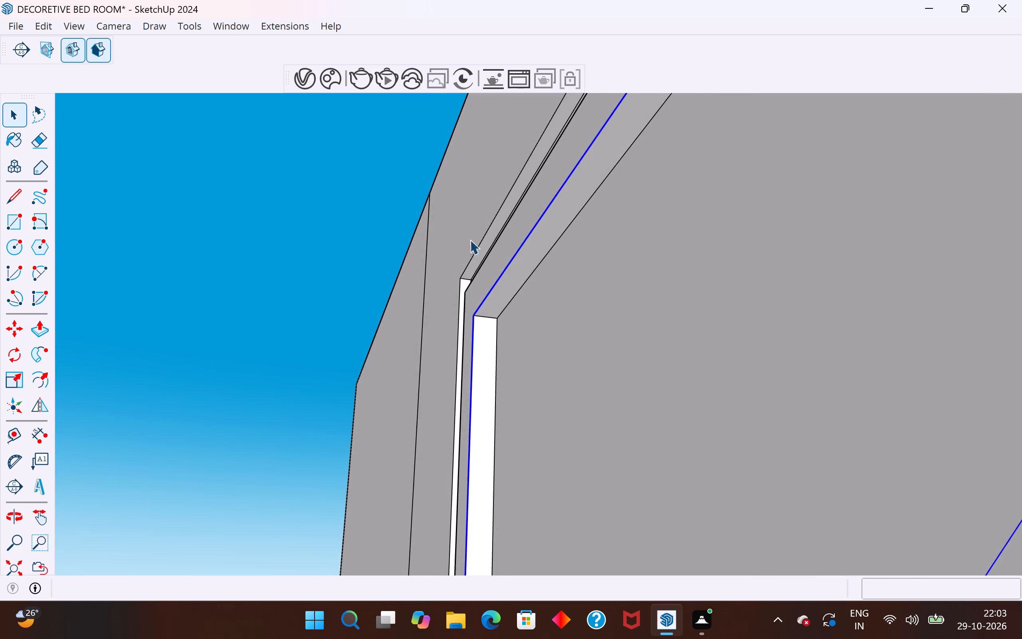
scroll(475, 290, up, 15)
key(m)
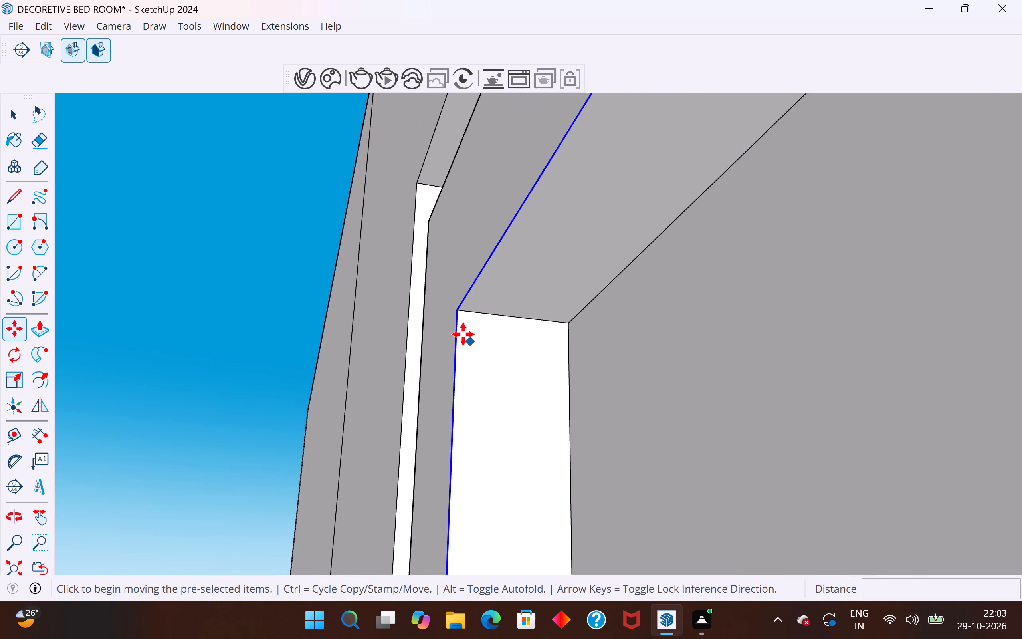
ctrl+click(461, 312)
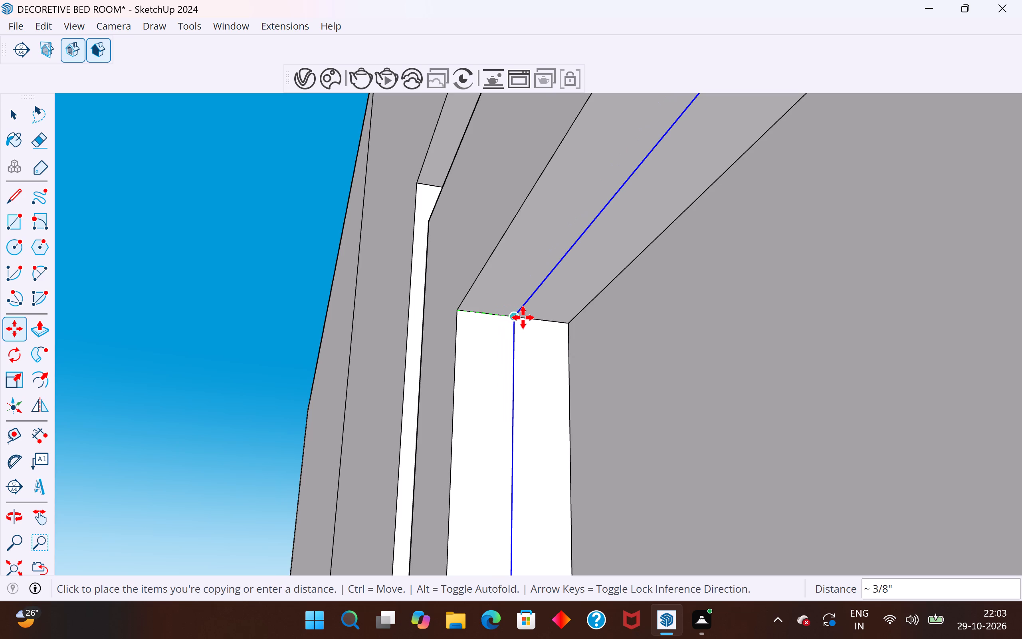
click(523, 318)
scroll(197, 296, down, 16)
middle_drag(216, 302, 405, 350)
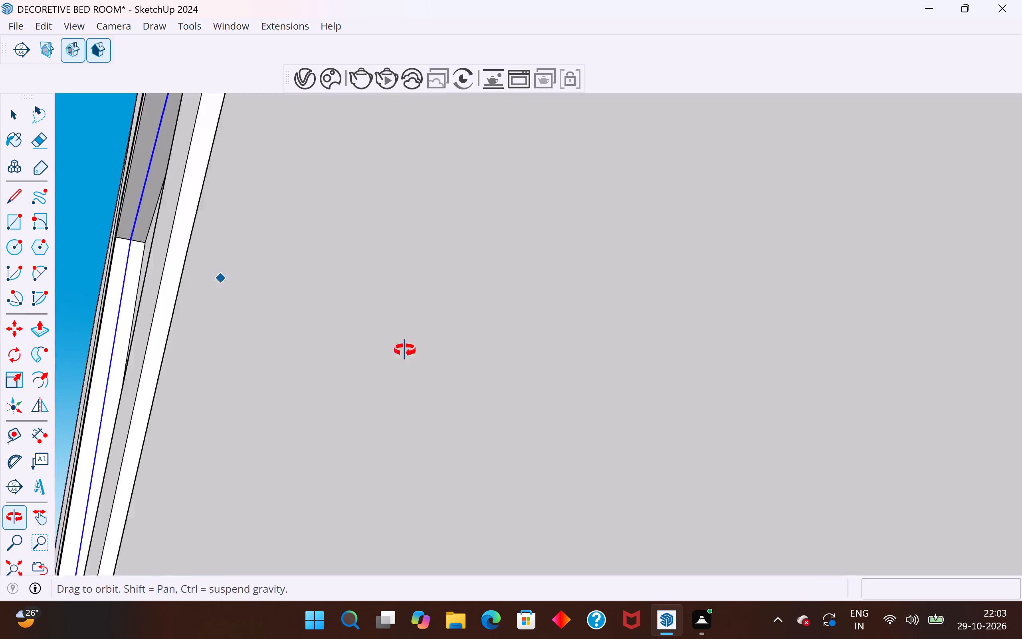
middle_drag(405, 350, 453, 367)
scroll(453, 367, up, 1)
scroll(453, 367, down, 10)
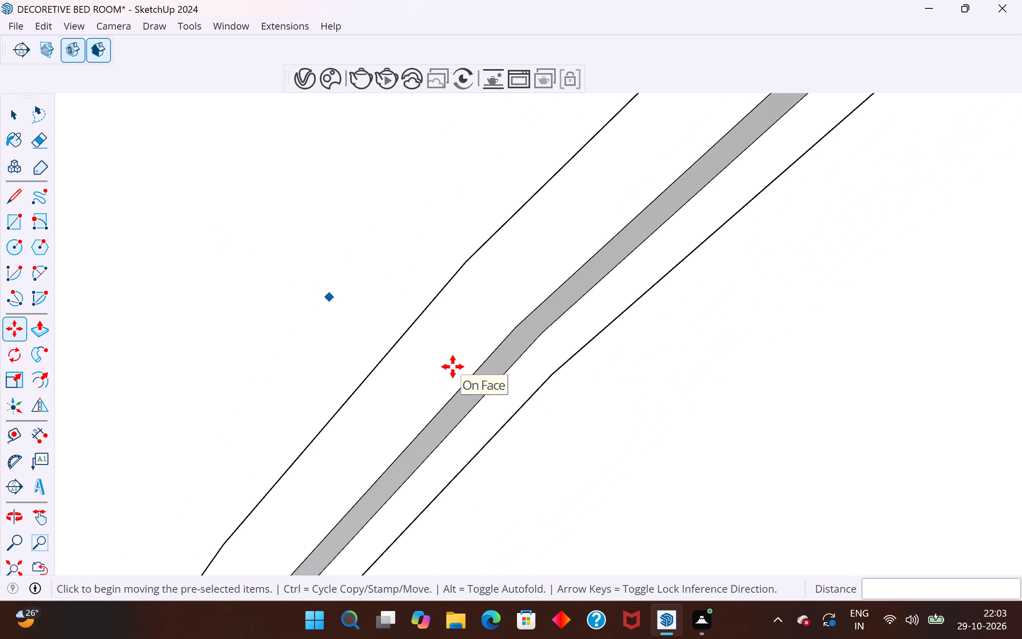
scroll(453, 367, down, 20)
scroll(453, 367, down, 4)
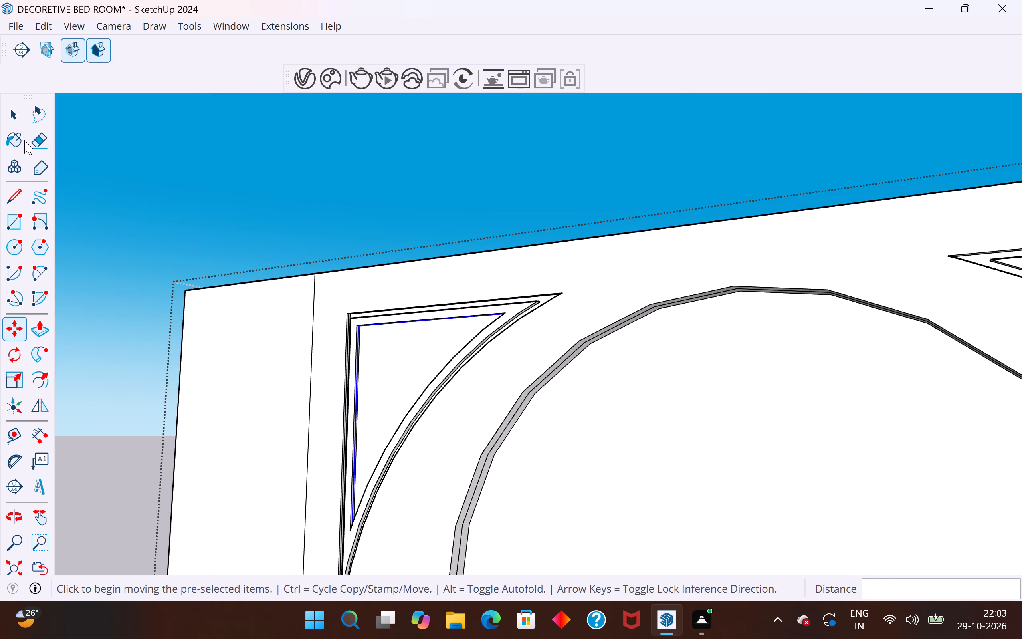
click(12, 115)
click(109, 179)
Open the arched panel group for editing at the triangular motif right of the arch.
scroll(169, 334, down, 11)
middle_drag(287, 364, 410, 399)
scroll(309, 328, up, 20)
scroll(309, 328, up, 2)
middle_drag(328, 297, 191, 219)
scroll(307, 284, up, 1)
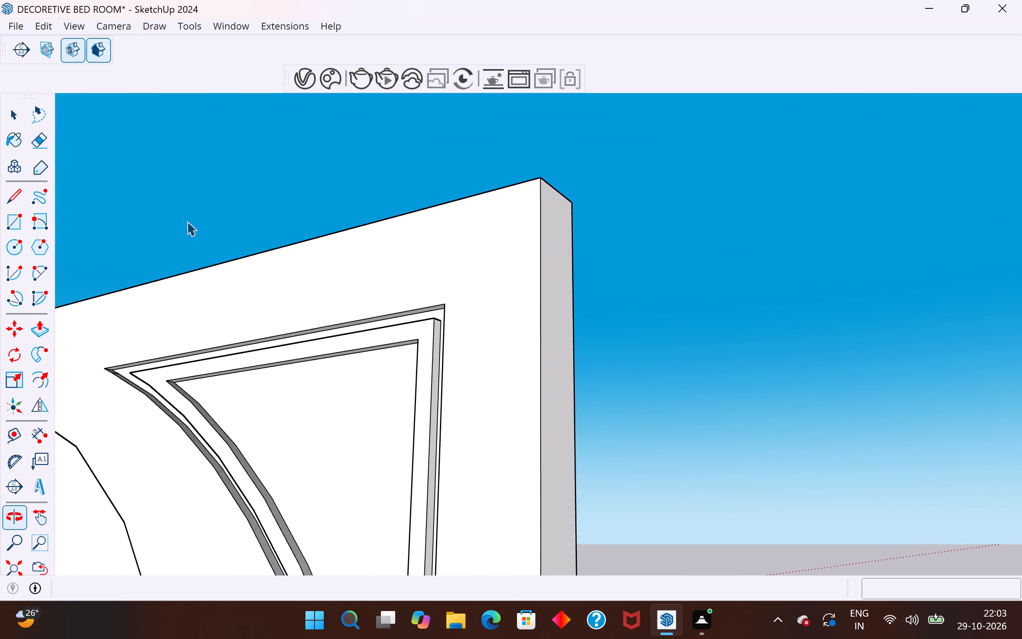
scroll(287, 336, up, 4)
middle_drag(346, 326, 210, 307)
scroll(318, 401, up, 3)
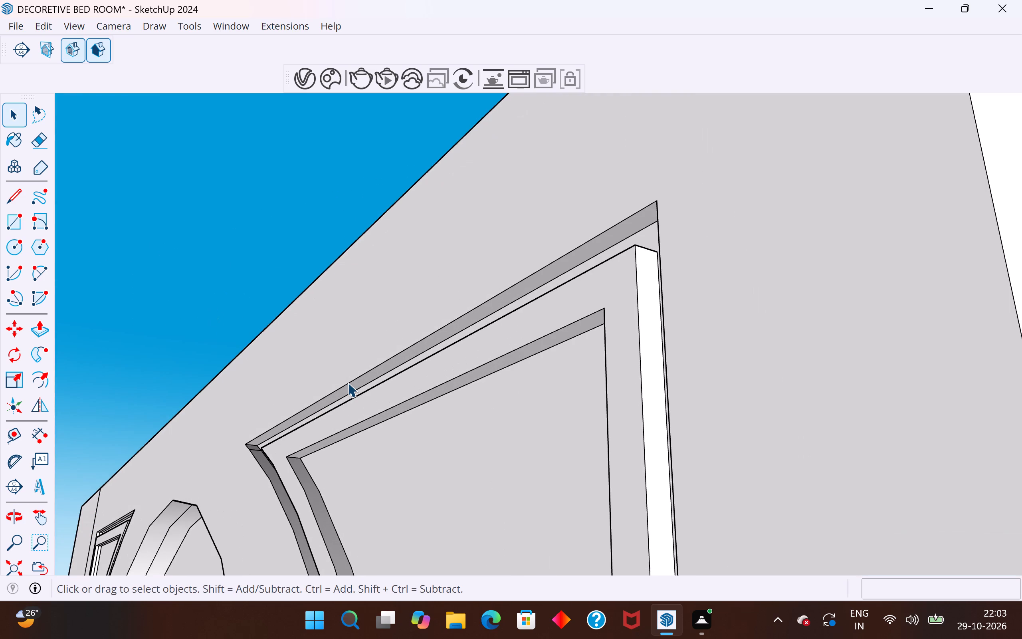
click(348, 383)
click(348, 383)
click(359, 383)
click(363, 375)
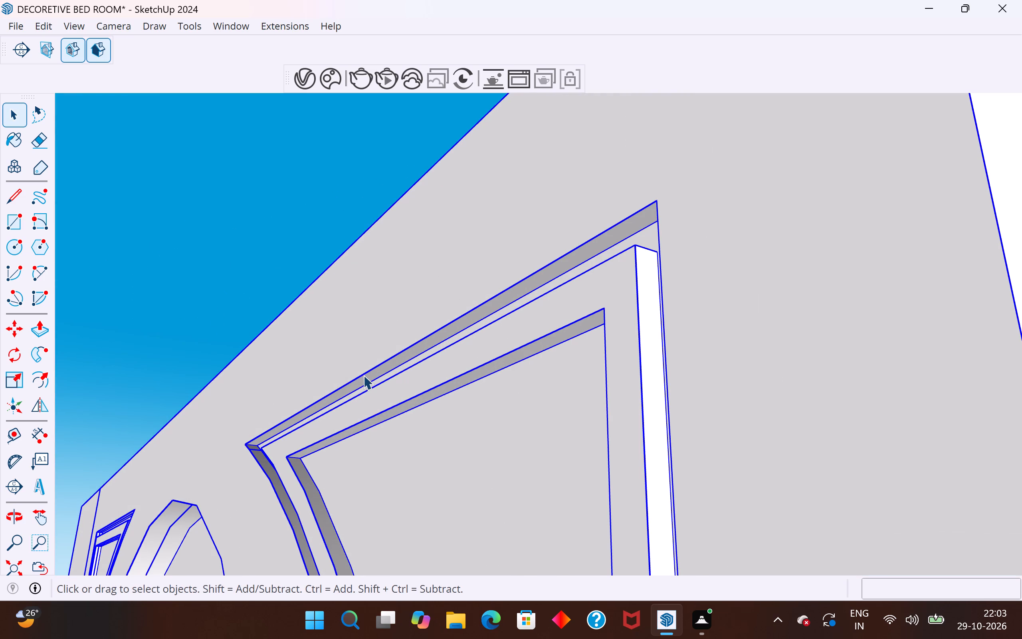
click(226, 310)
shift+click(320, 399)
click(269, 294)
click(348, 385)
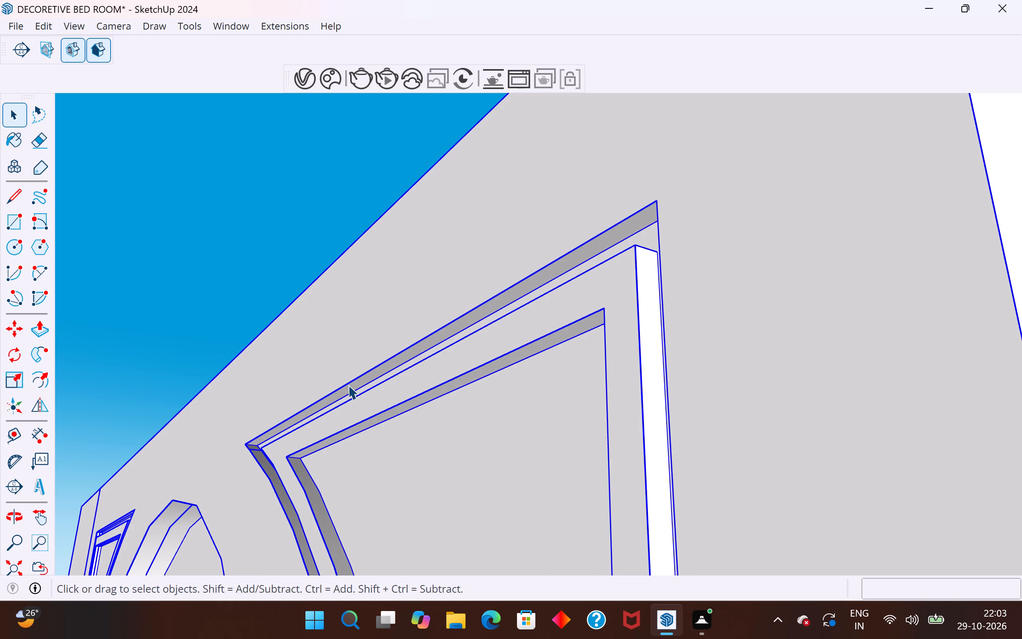
double_click(350, 380)
Copy the outer top, curved and vertical front edges of the right motif about 3/8" inward along the depth of its recess wall.
click(355, 379)
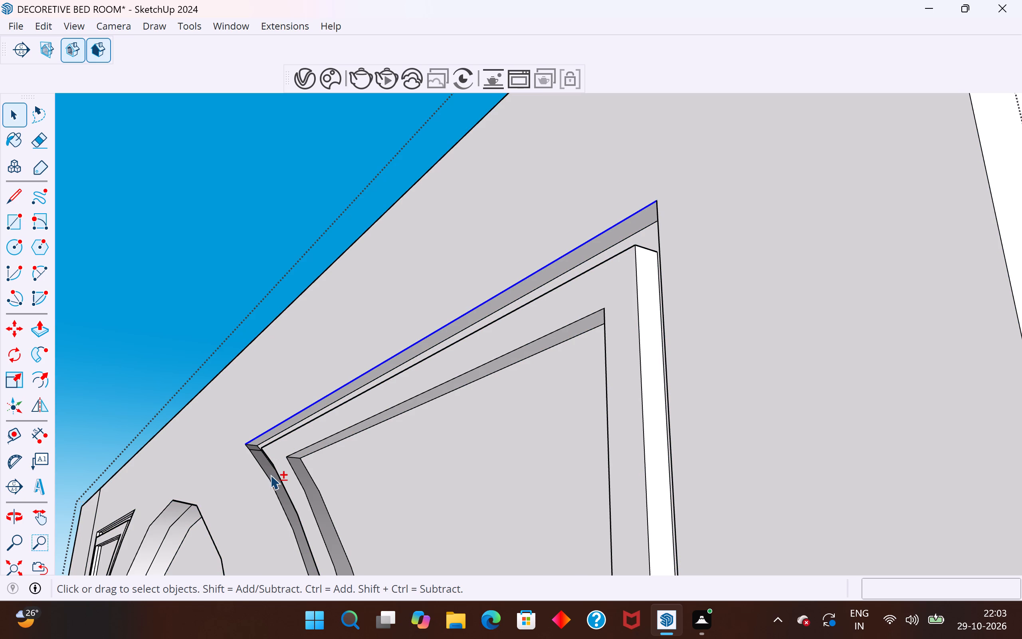
scroll(254, 452, up, 14)
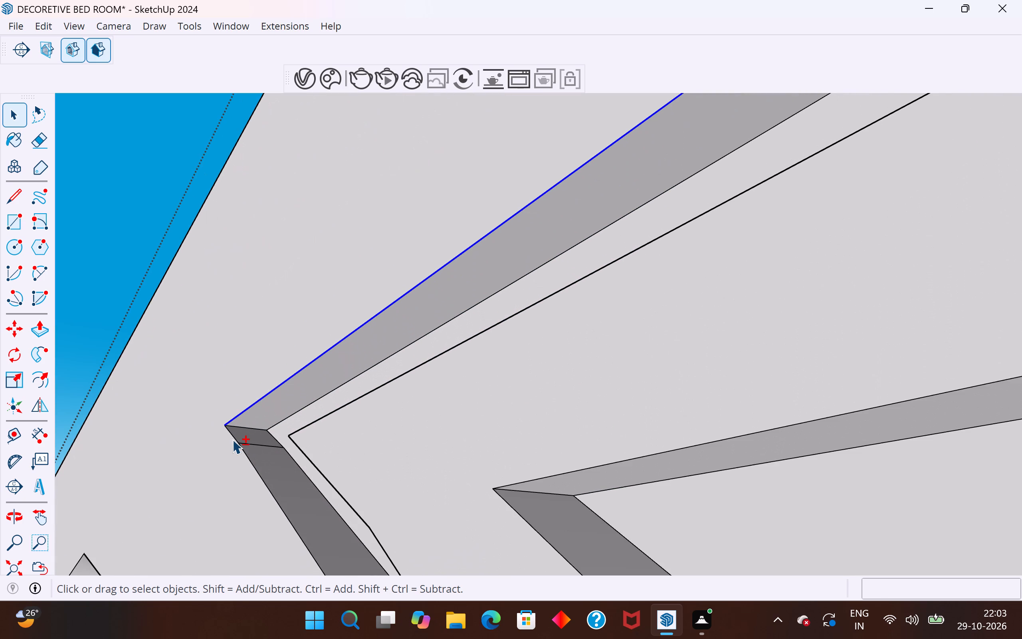
shift+click(232, 436)
shift+click(253, 467)
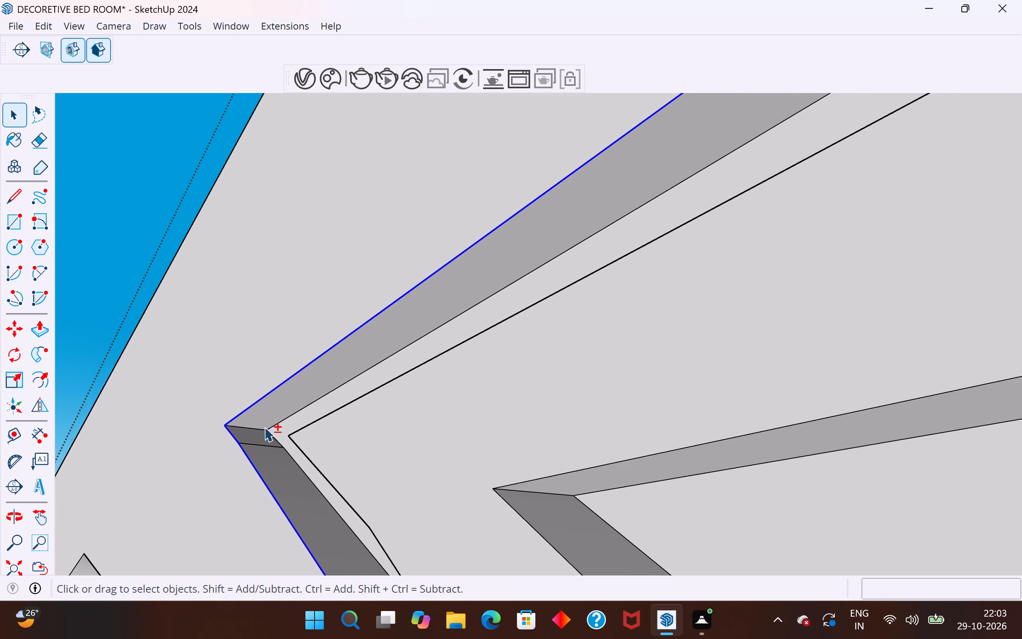
scroll(331, 312, down, 18)
scroll(328, 314, down, 5)
middle_drag(354, 414, 657, 492)
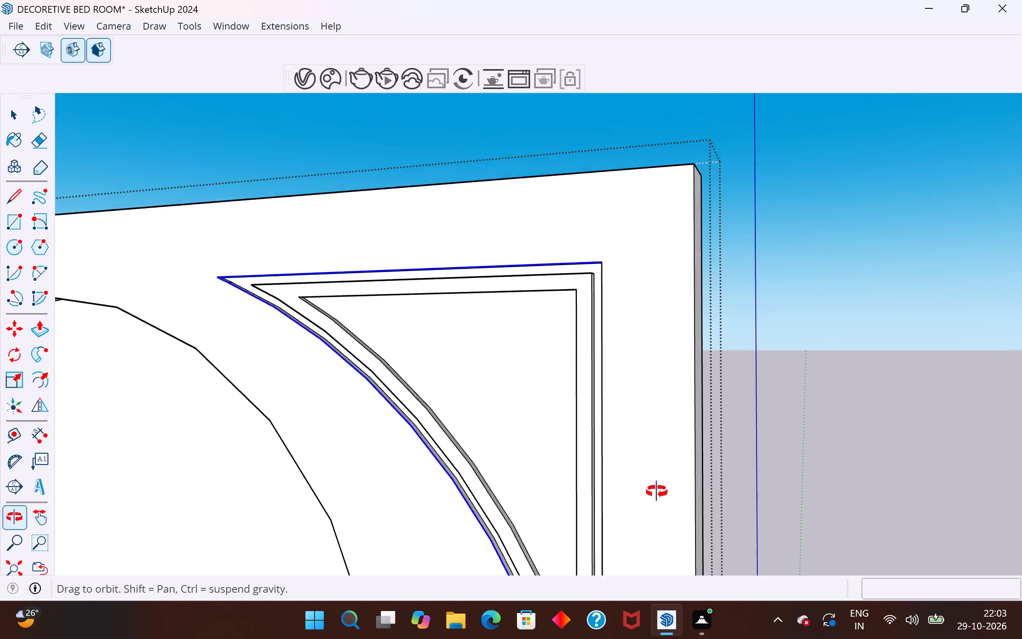
middle_drag(657, 492, 810, 536)
scroll(487, 296, down, 3)
middle_drag(509, 389, 518, 507)
scroll(535, 527, up, 7)
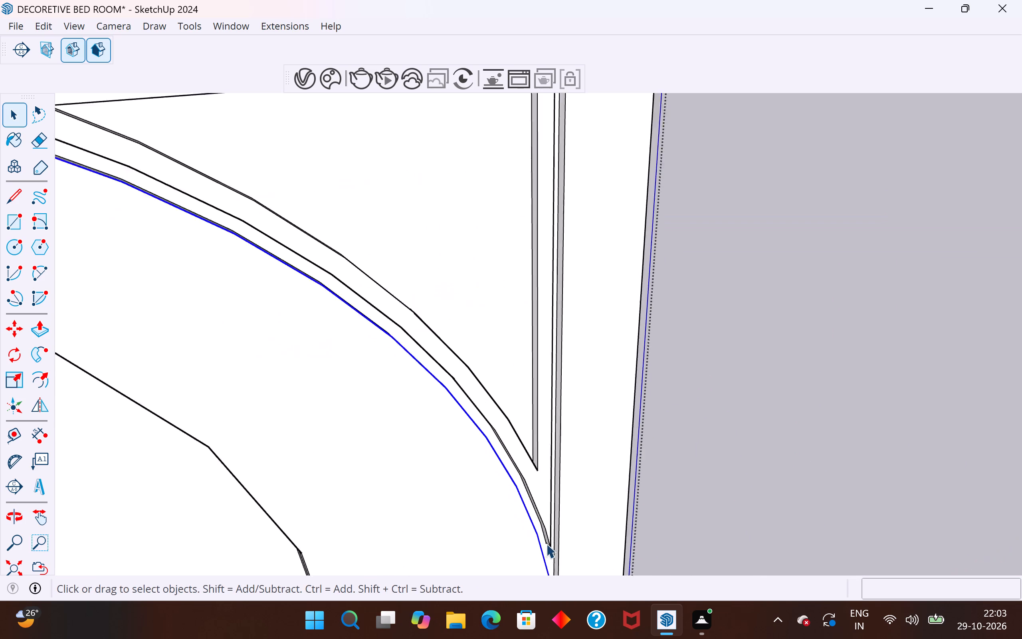
scroll(546, 544, up, 1)
scroll(562, 361, down, 6)
scroll(551, 517, up, 17)
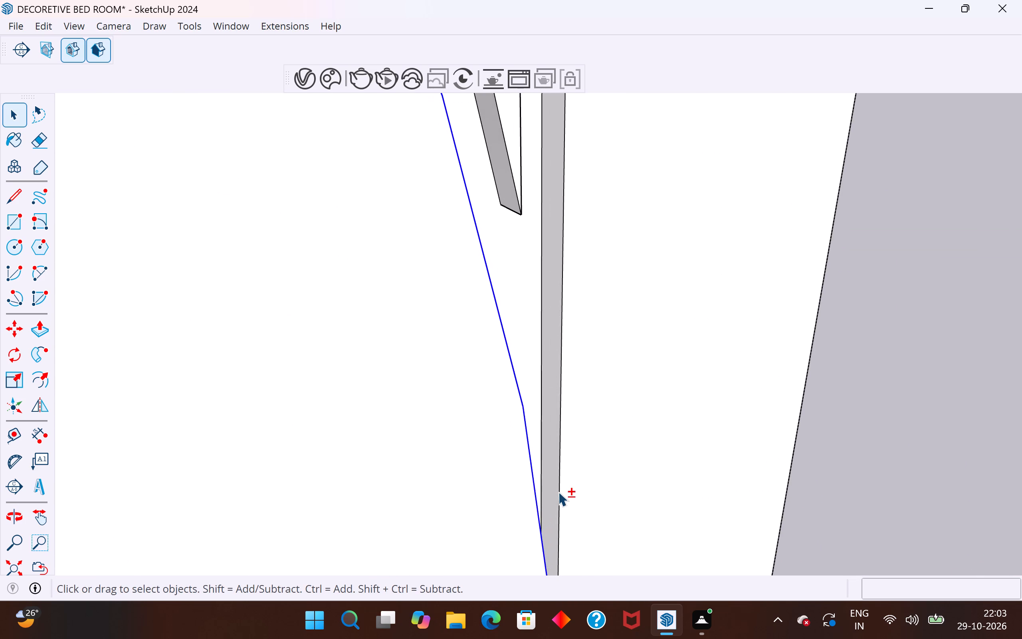
shift+click(558, 492)
scroll(540, 535, down, 20)
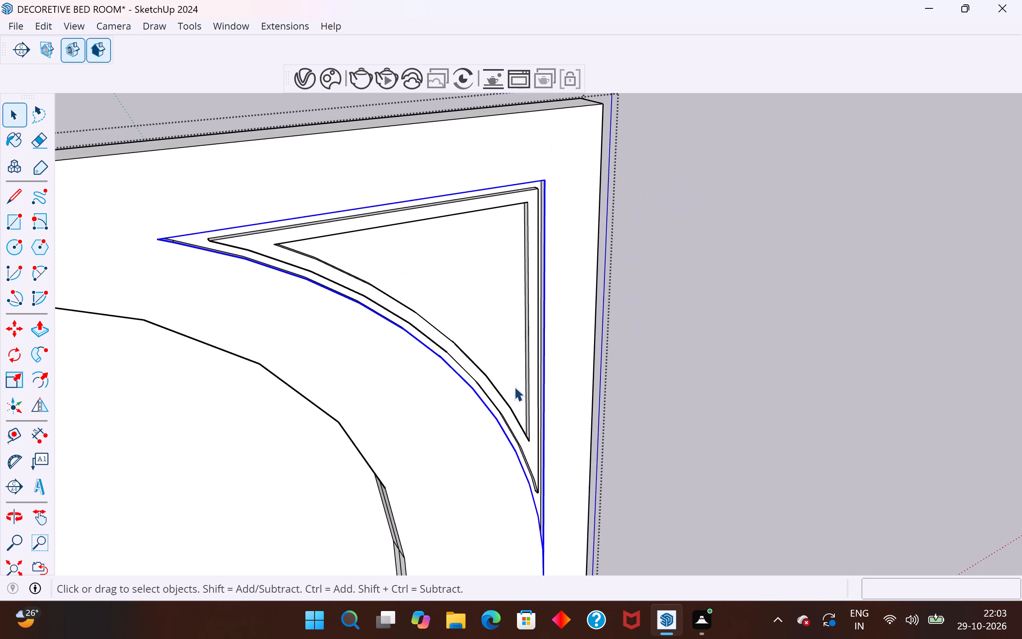
scroll(501, 406, down, 3)
middle_drag(515, 402, 47, 498)
middle_drag(476, 333, 428, 197)
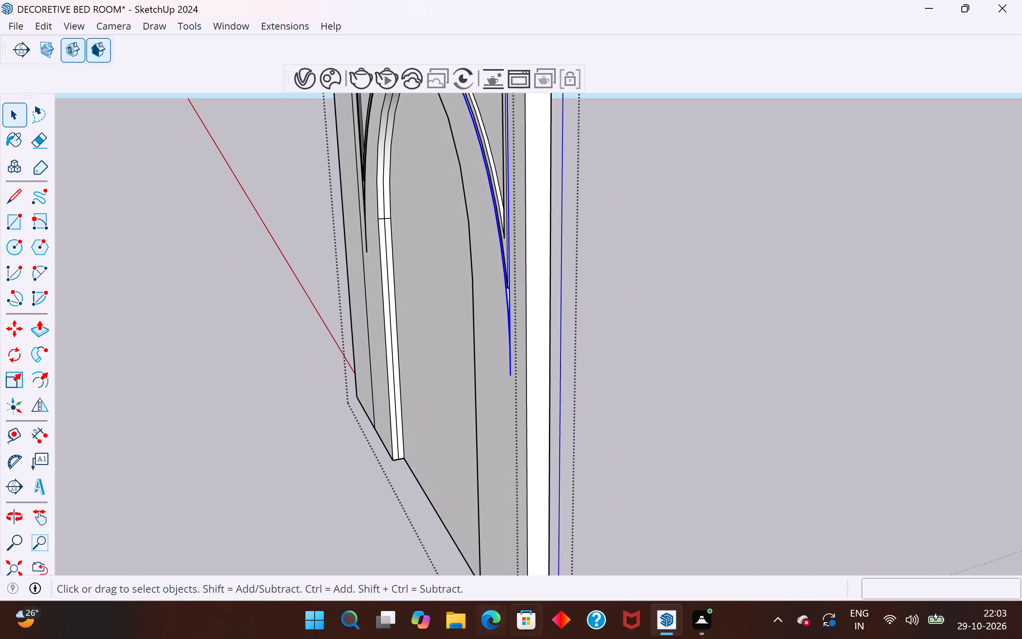
scroll(568, 280, down, 8)
middle_drag(509, 234, 543, 91)
scroll(517, 164, up, 2)
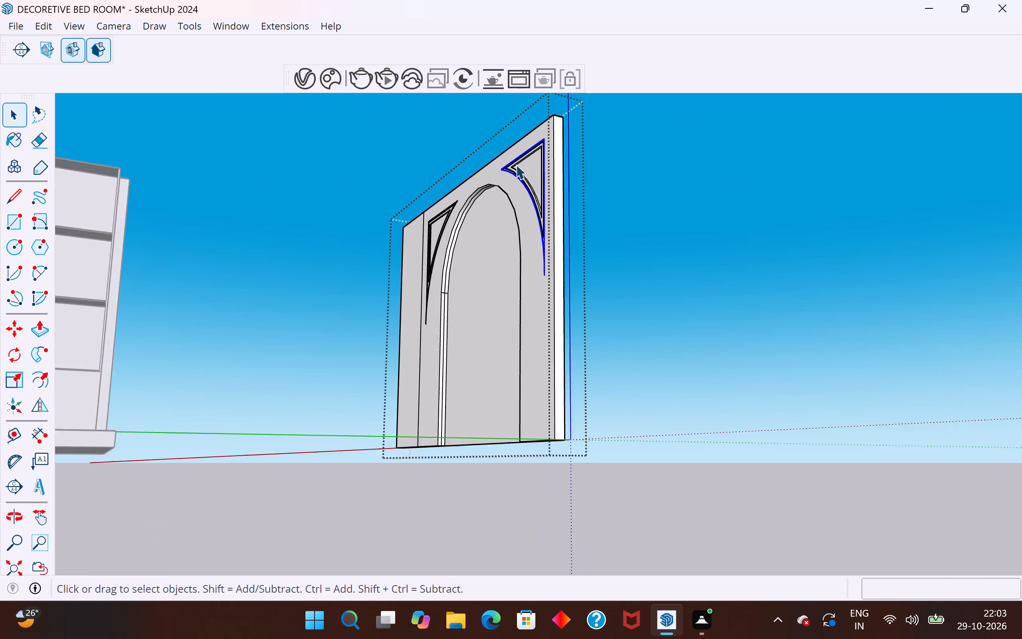
scroll(516, 165, up, 20)
scroll(516, 165, up, 8)
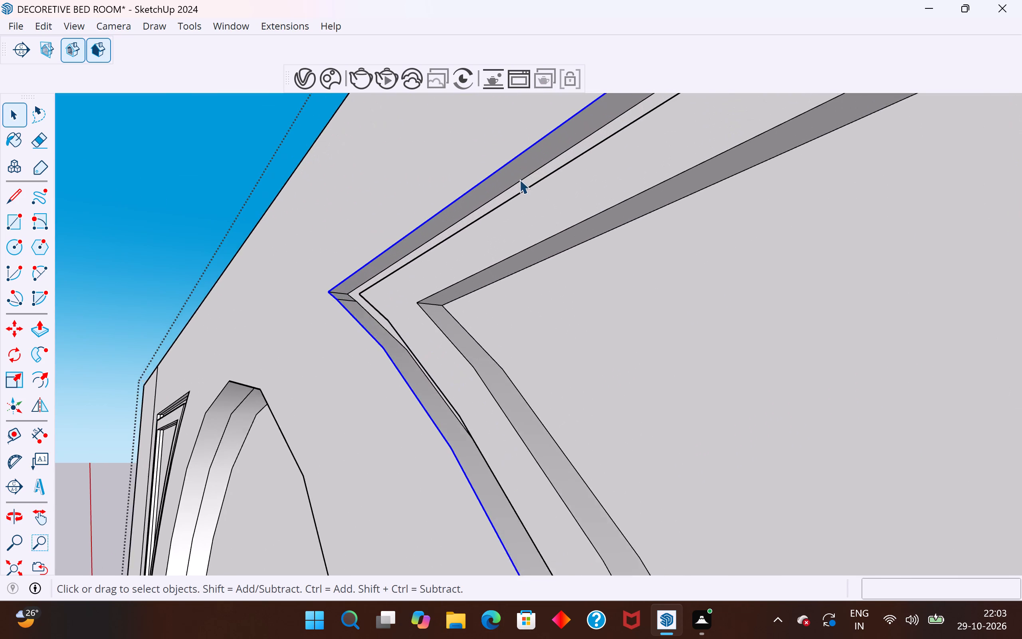
scroll(519, 179, up, 4)
scroll(398, 249, up, 3)
scroll(299, 309, up, 3)
key(m)
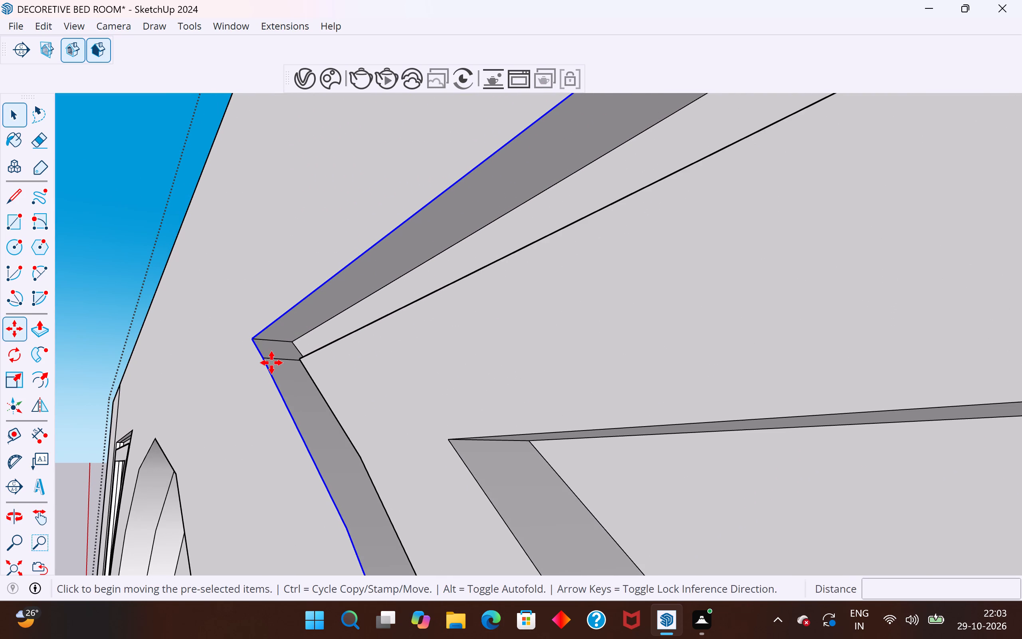
ctrl+click(255, 344)
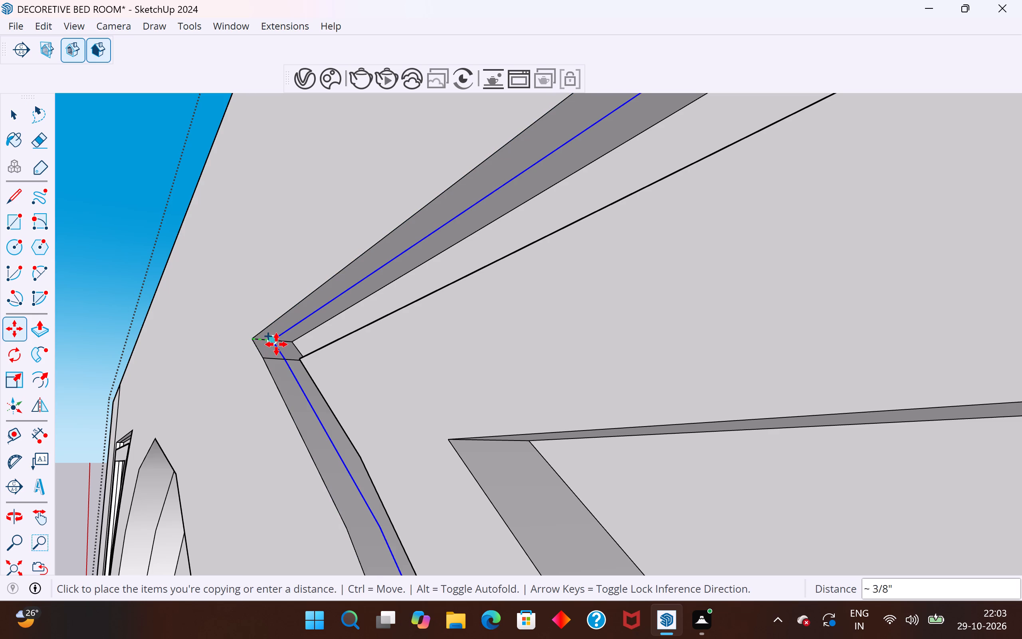
click(276, 344)
scroll(301, 330, down, 18)
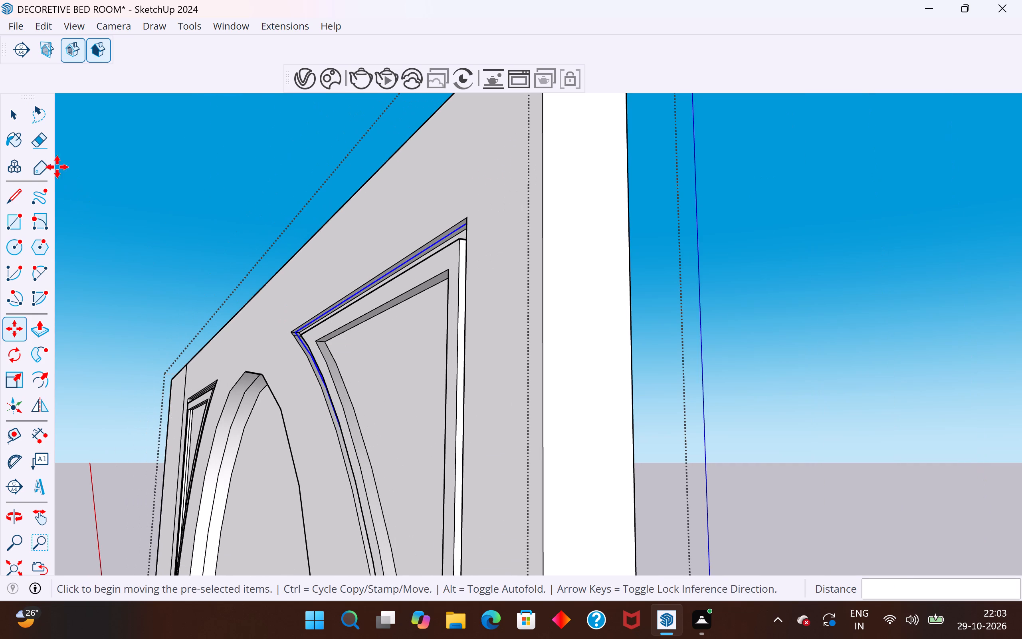
click(9, 113)
click(217, 193)
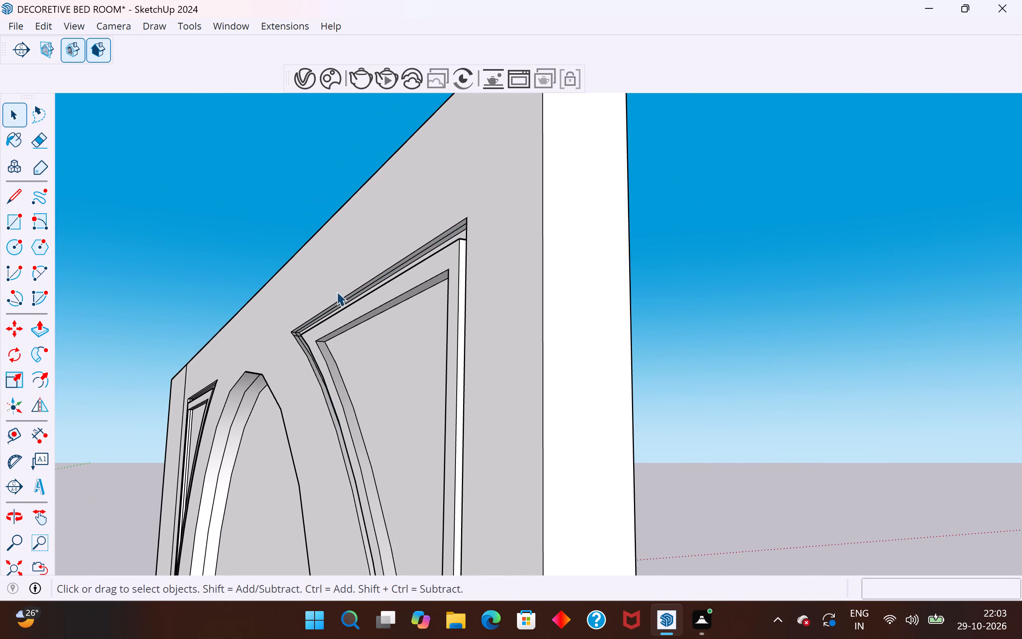
Copy the curved, top and vertical front edges of the right motif's inner recess 3/8" inward along the depth of its wall.
scroll(345, 306, up, 3)
scroll(394, 179, down, 4)
scroll(404, 278, up, 9)
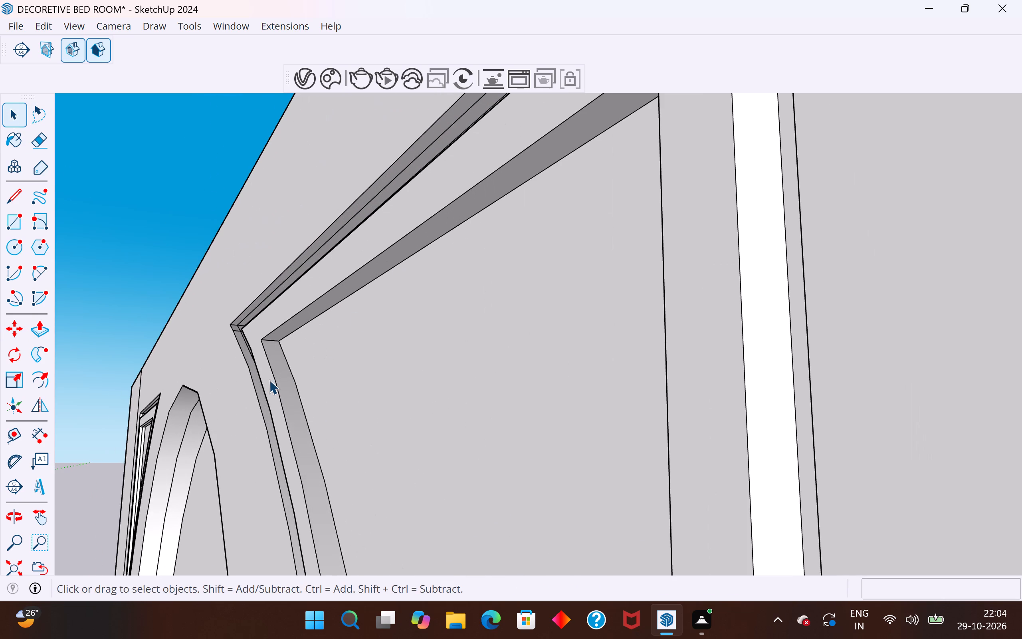
click(271, 373)
click(193, 190)
click(269, 367)
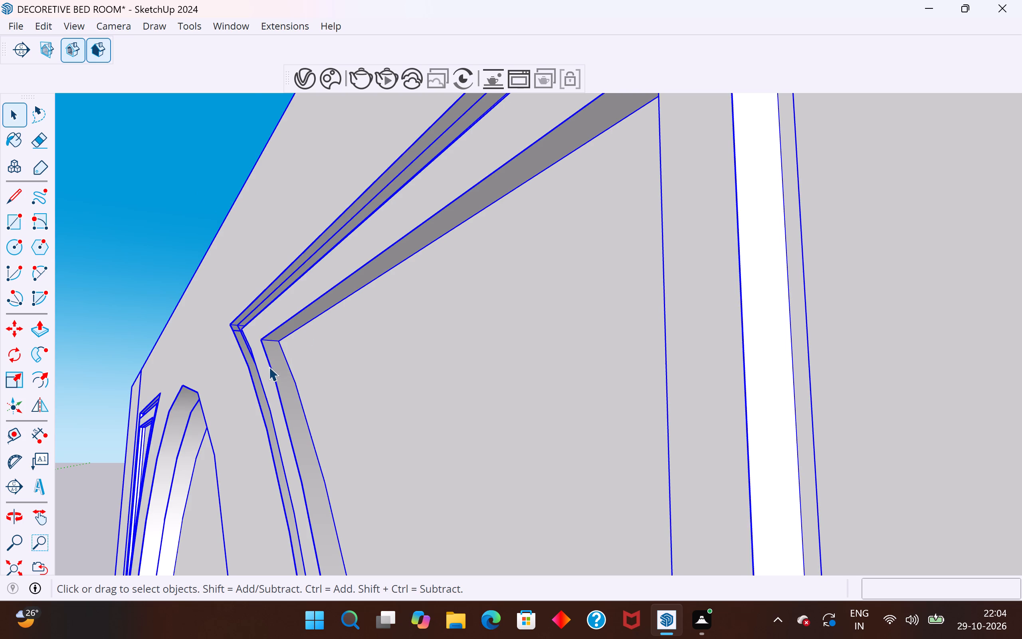
click(269, 367)
click(272, 369)
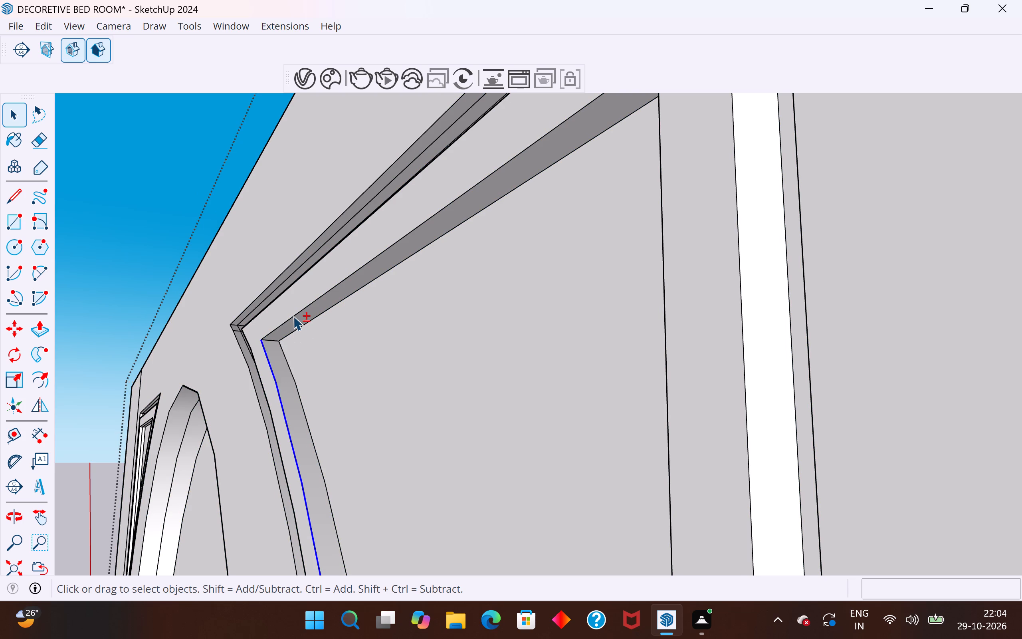
shift+click(293, 316)
scroll(347, 251, down, 12)
middle_drag(367, 264, 844, 359)
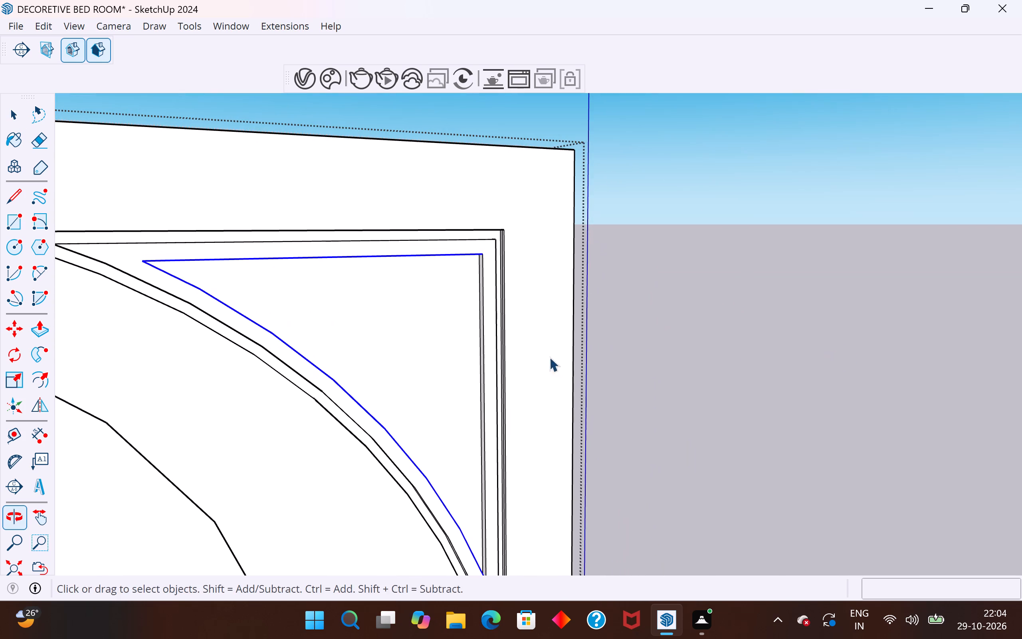
middle_drag(497, 353, 580, 383)
scroll(493, 392, up, 4)
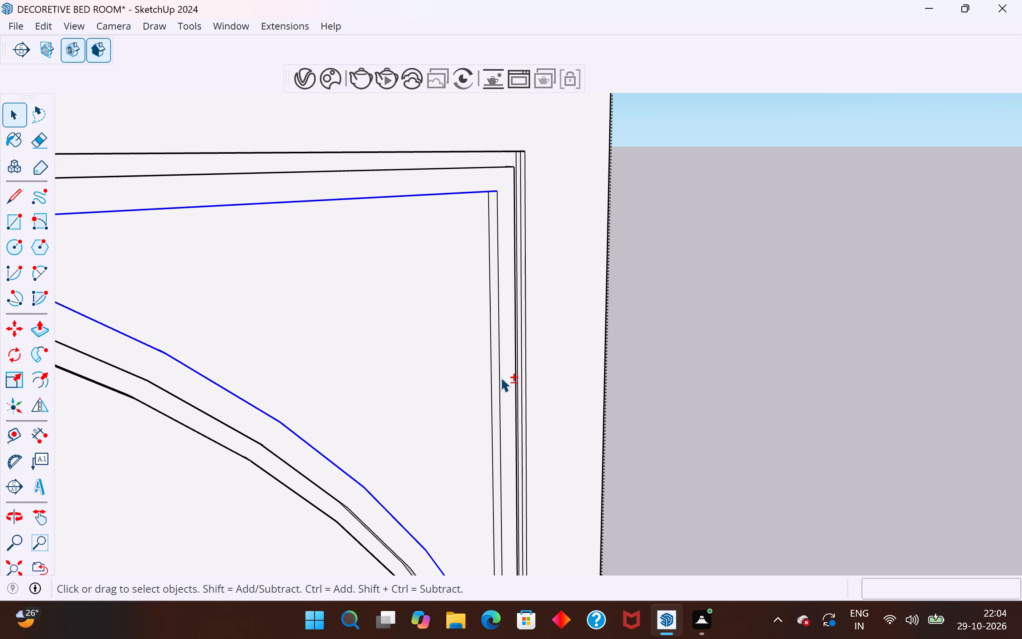
shift+click(498, 376)
scroll(586, 203, down, 5)
middle_drag(628, 308, 550, 369)
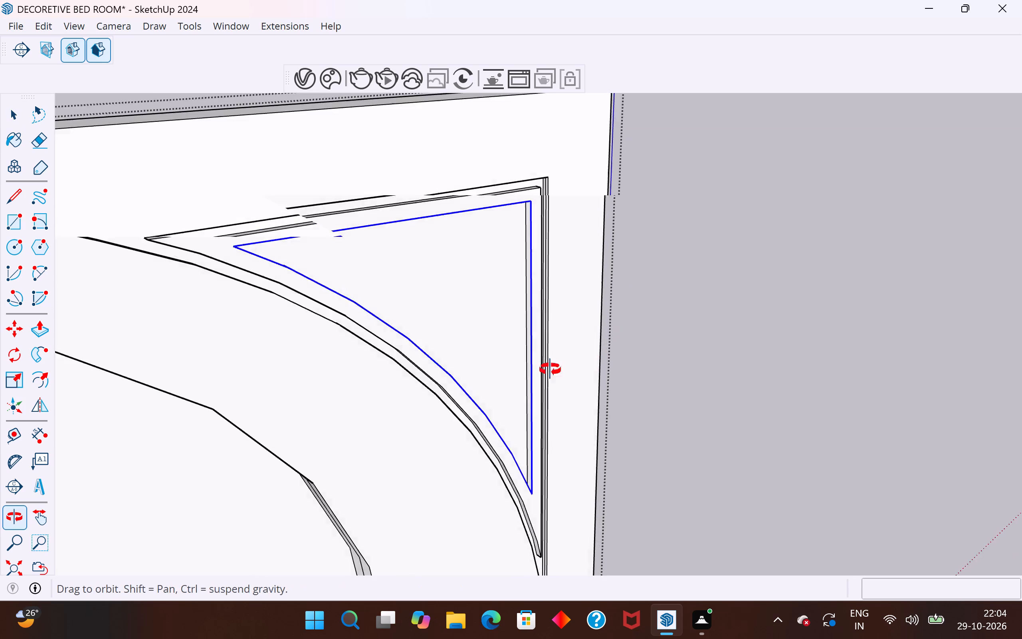
middle_drag(550, 369, 297, 351)
scroll(474, 491, down, 6)
middle_drag(451, 288, 252, 284)
scroll(453, 300, up, 2)
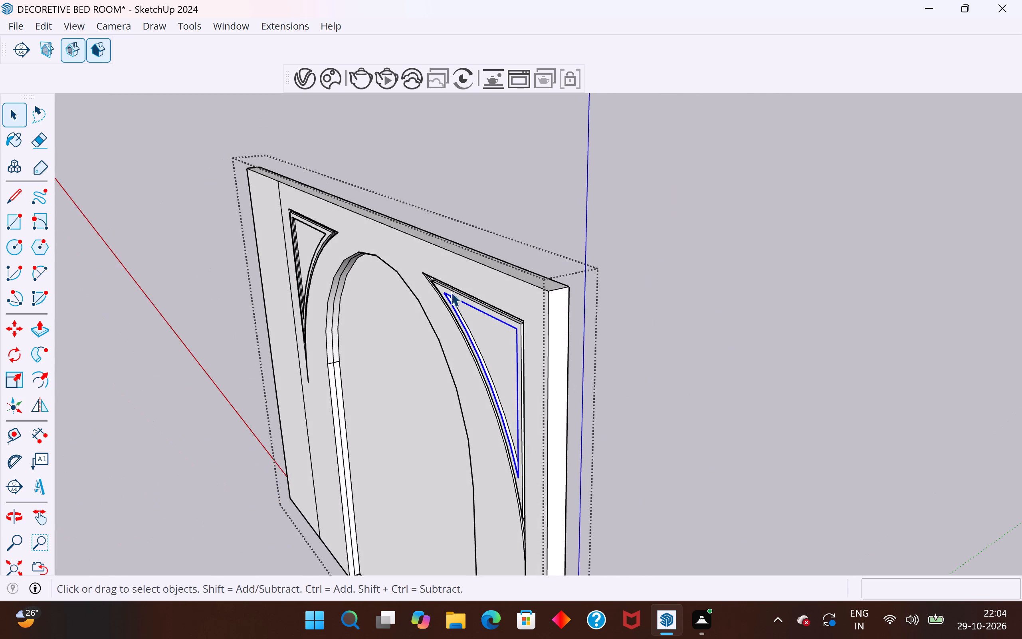
scroll(451, 292, up, 8)
middle_drag(461, 320, 378, 108)
scroll(513, 310, down, 4)
scroll(535, 451, up, 3)
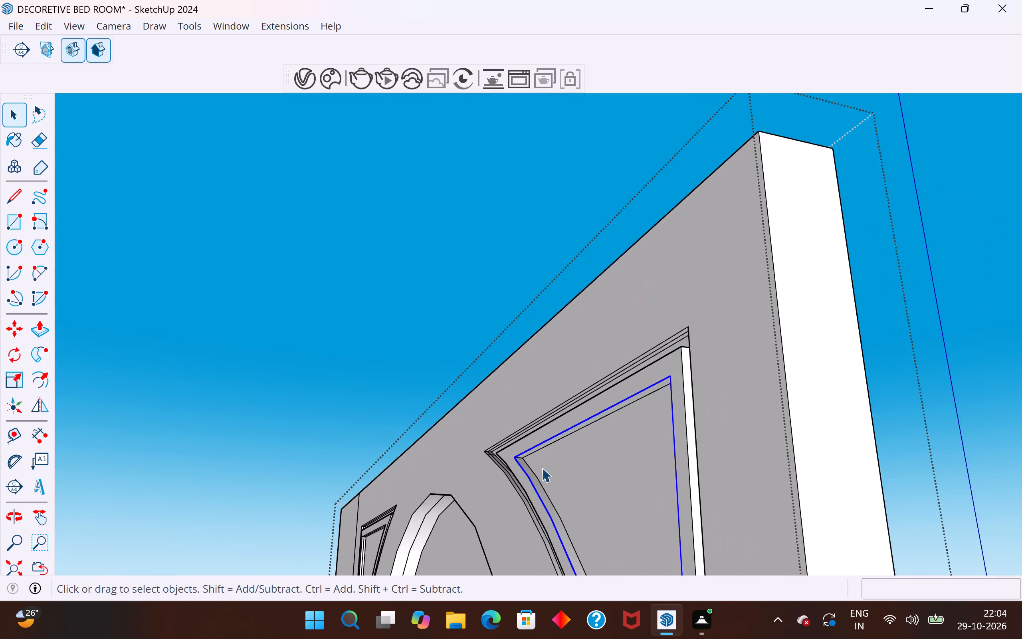
scroll(542, 468, up, 20)
scroll(542, 468, up, 2)
middle_drag(536, 462, 516, 452)
key(m)
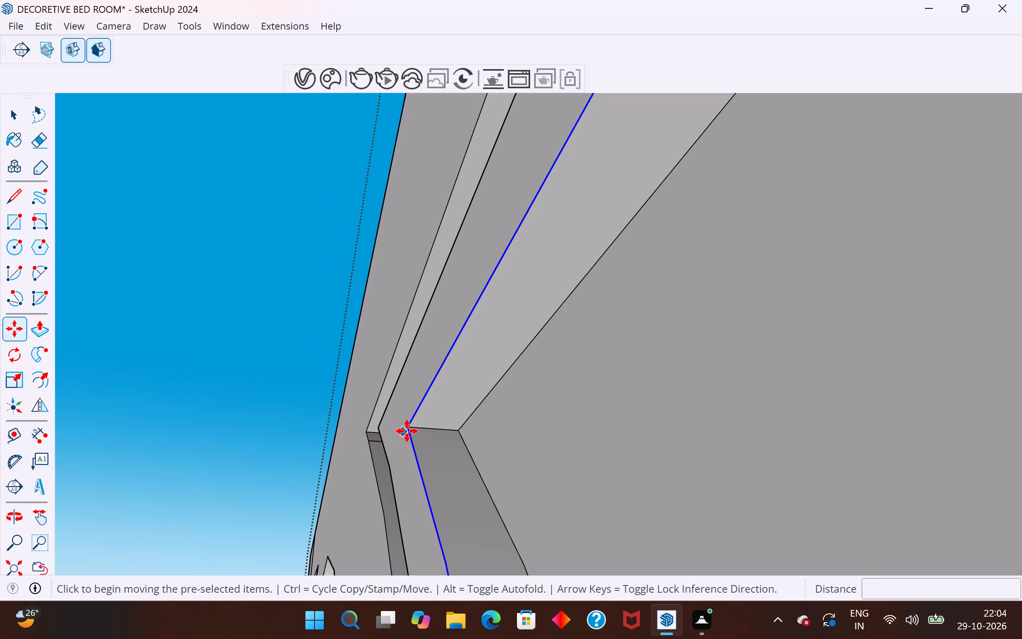
click(408, 431)
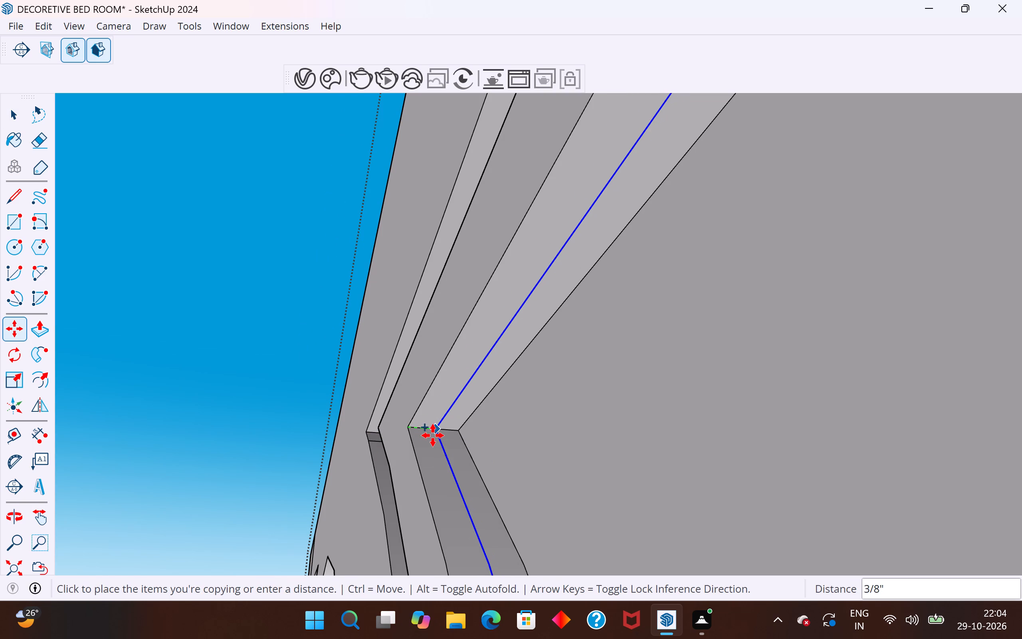
click(433, 435)
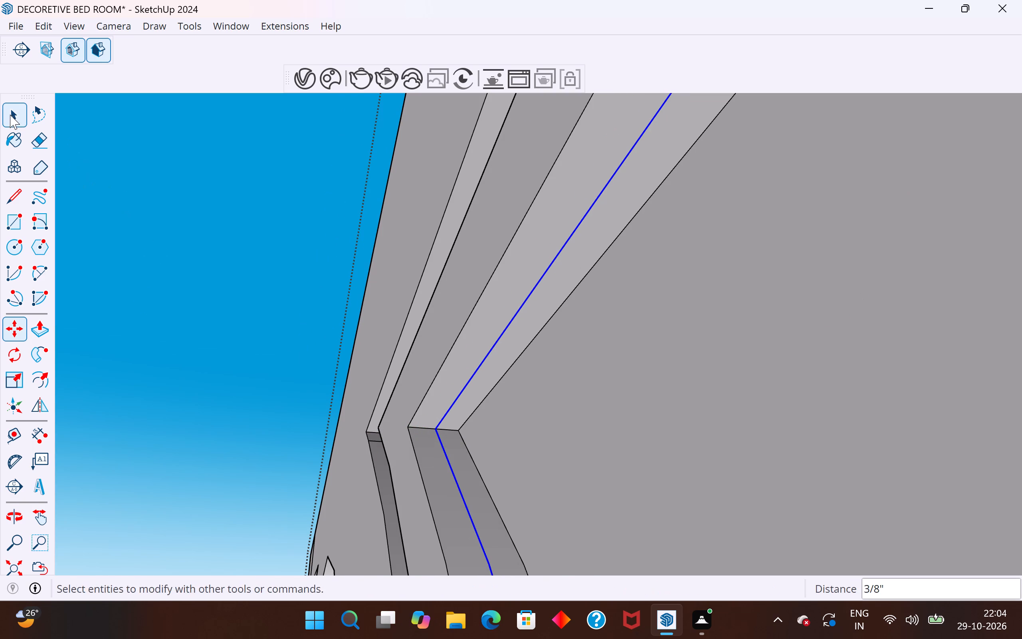
click(10, 115)
click(192, 185)
Examine both triangular motifs on the arched panel and the panel's placement relative to the wardrobe, wall and floor of the bedroom.
scroll(456, 235, down, 20)
scroll(456, 235, down, 8)
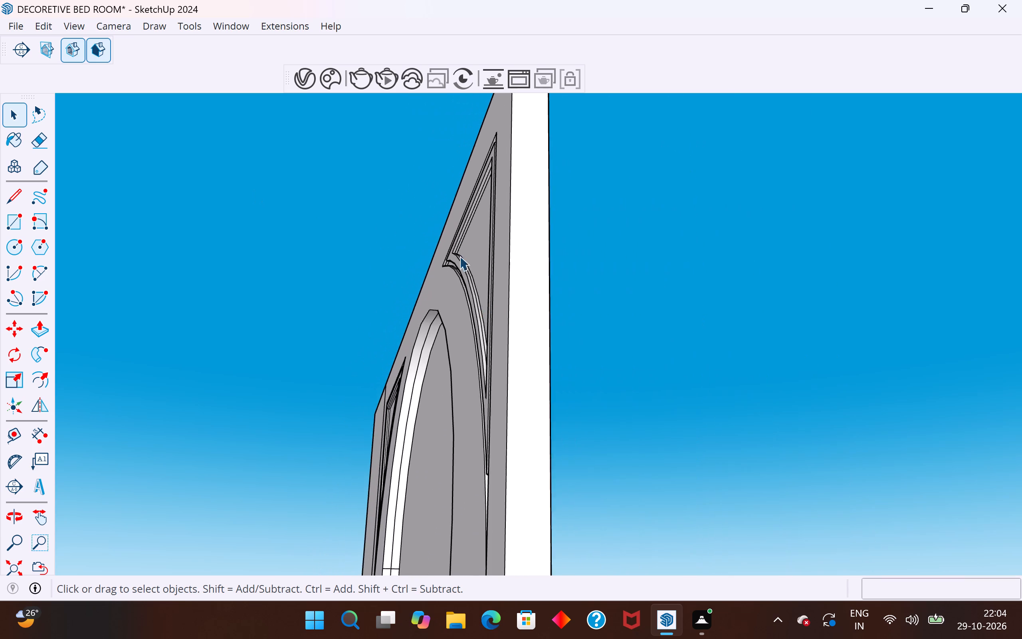
middle_drag(490, 312, 703, 511)
scroll(789, 284, down, 6)
middle_drag(408, 473, 810, 489)
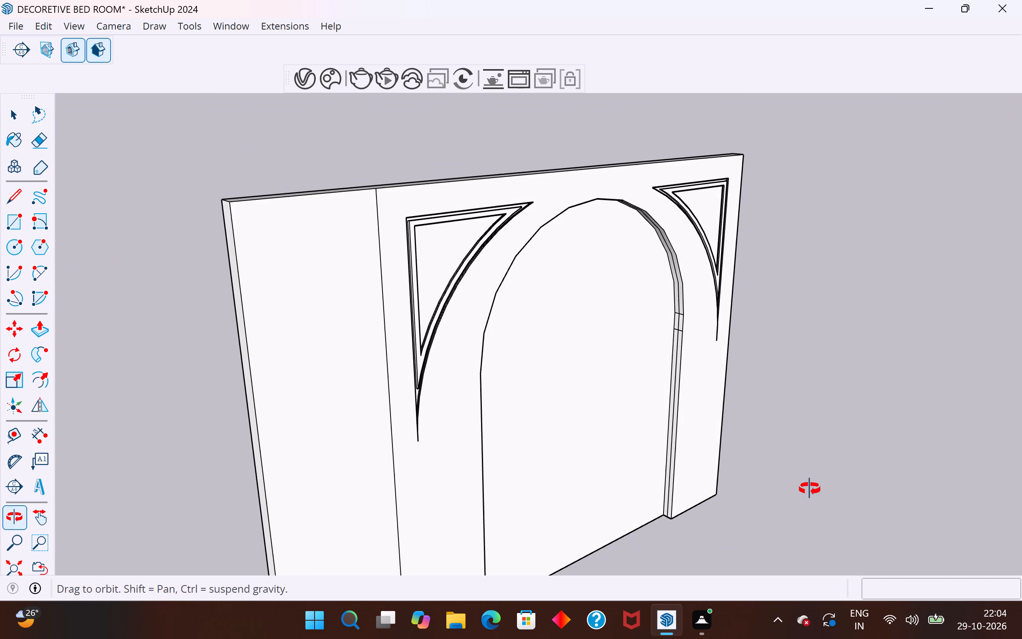
middle_drag(810, 489, 707, 472)
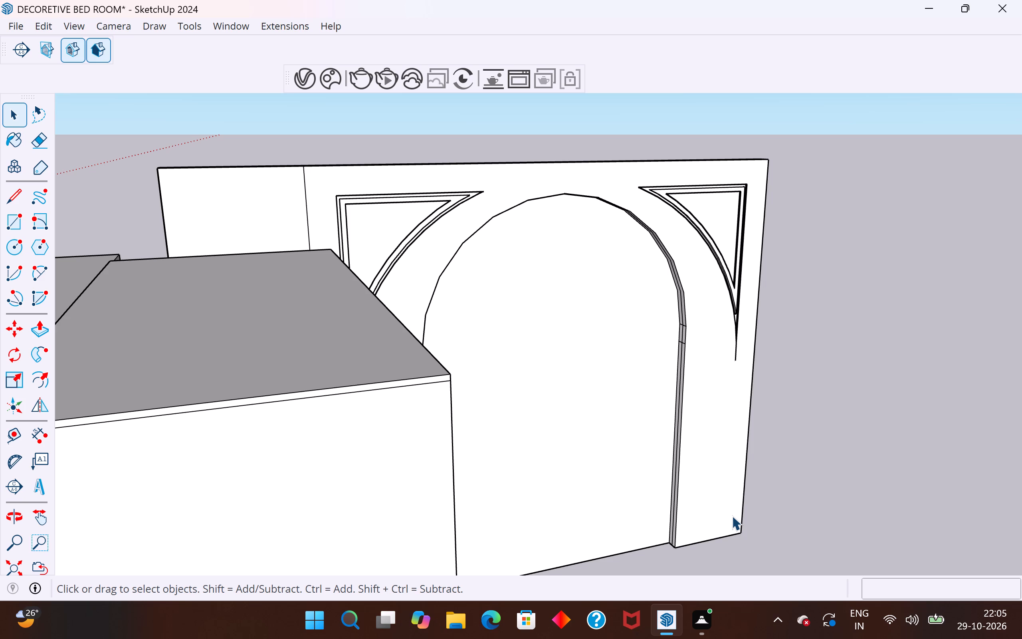
scroll(655, 412, down, 5)
middle_drag(568, 335, 428, 344)
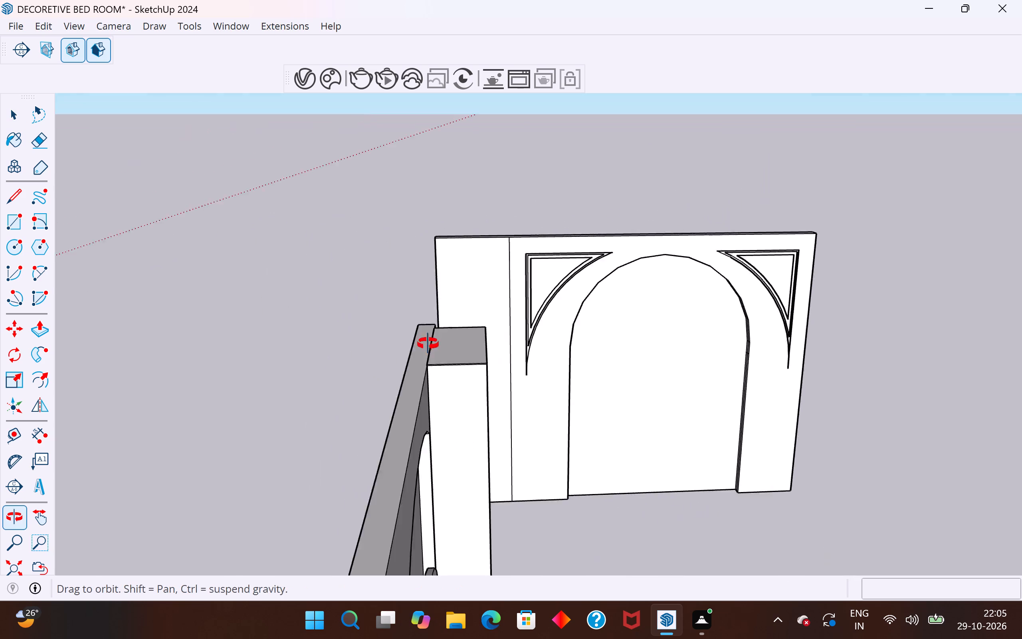
middle_drag(428, 344, 416, 345)
scroll(460, 339, down, 10)
scroll(593, 376, down, 4)
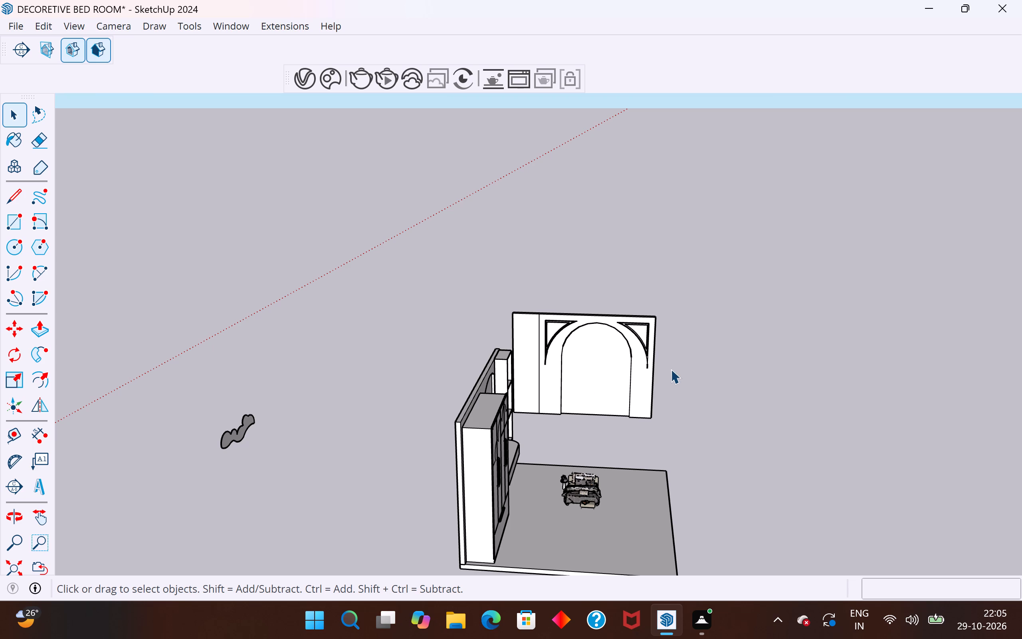
middle_drag(709, 395, 604, 359)
scroll(699, 397, down, 1)
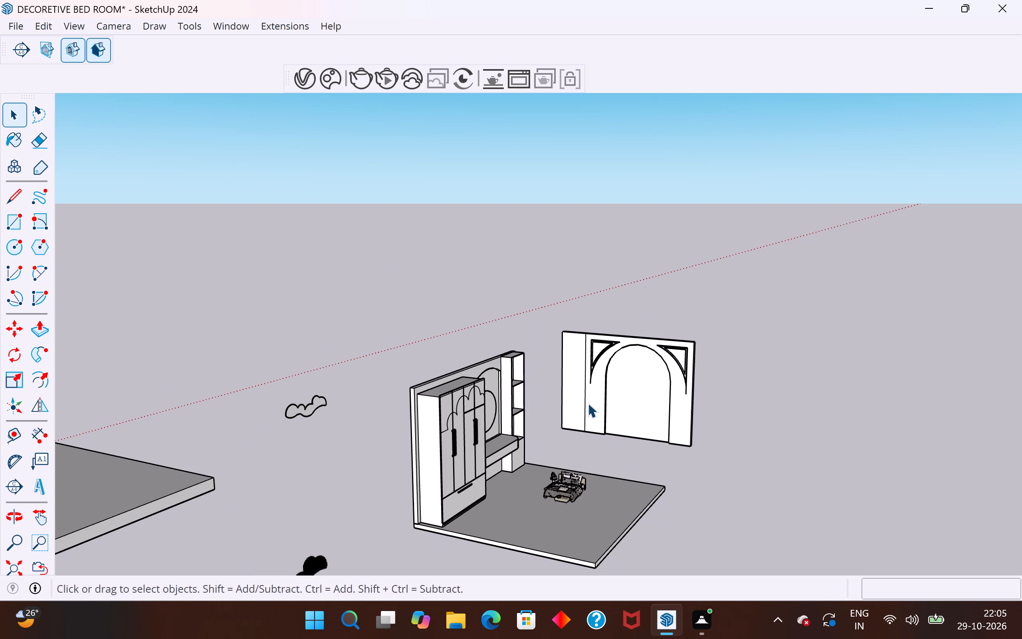
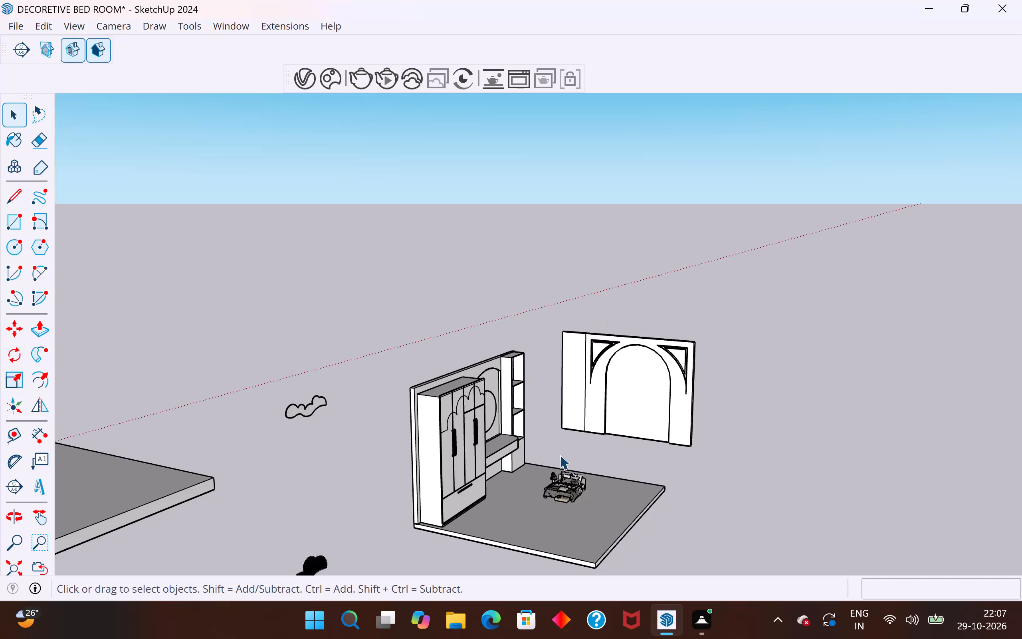
Examine the arched wall panel and the stepped edges of its triangular corner trim nearest the plain side section.
scroll(565, 452, up, 4)
scroll(626, 309, down, 2)
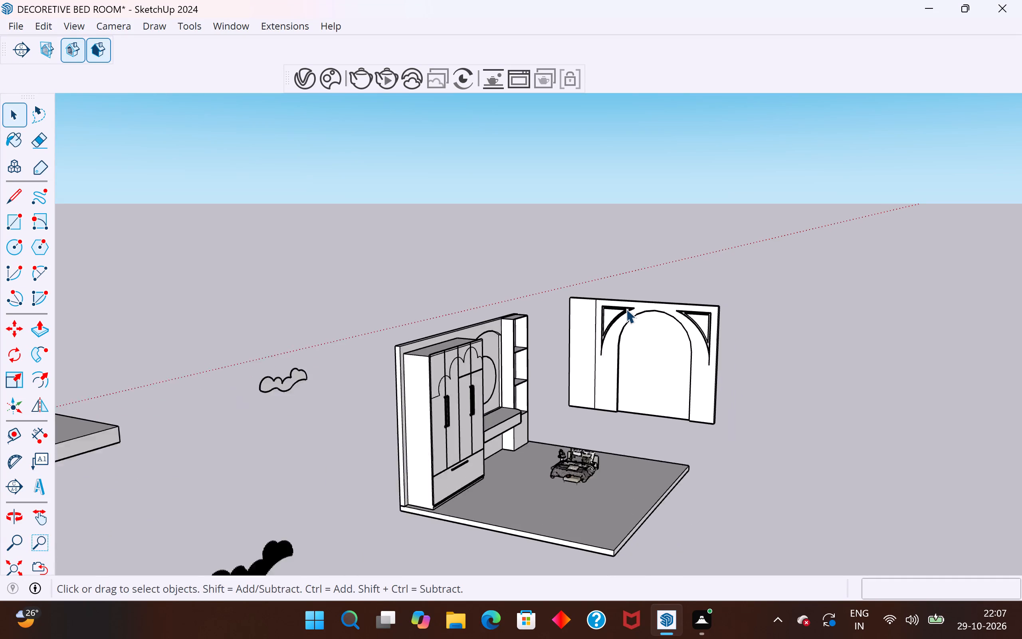
scroll(626, 309, down, 2)
middle_drag(589, 498, 564, 526)
scroll(683, 414, up, 5)
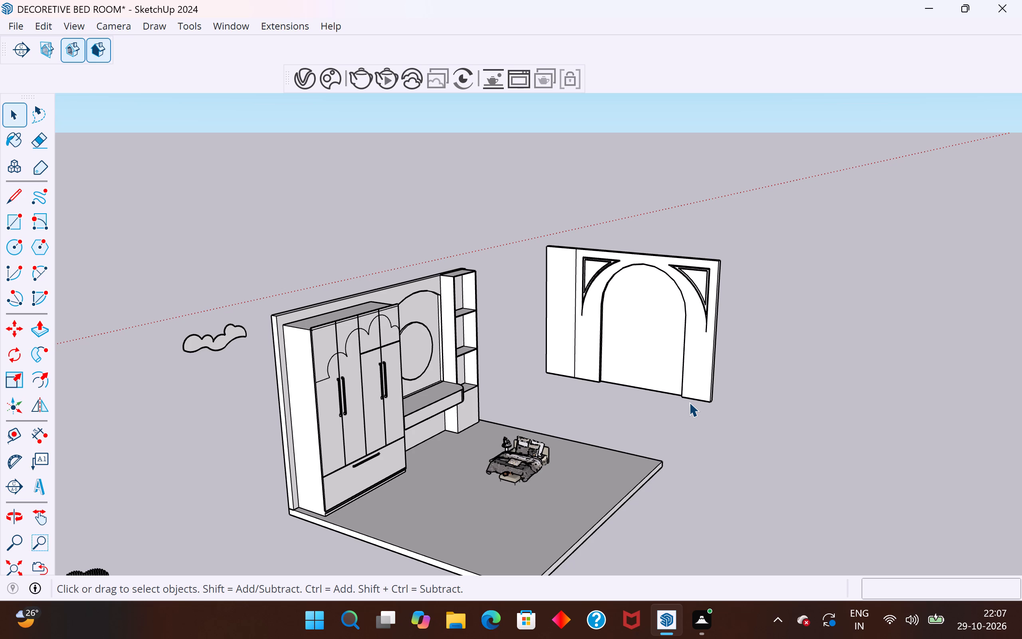
scroll(653, 343, up, 5)
middle_drag(584, 249, 559, 269)
scroll(565, 258, up, 3)
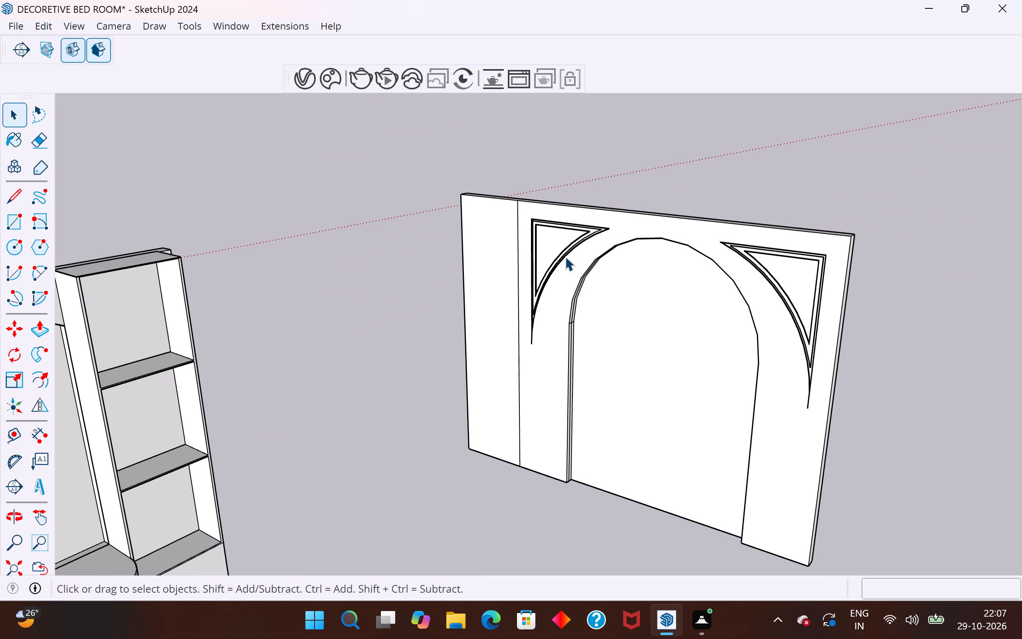
scroll(614, 275, down, 5)
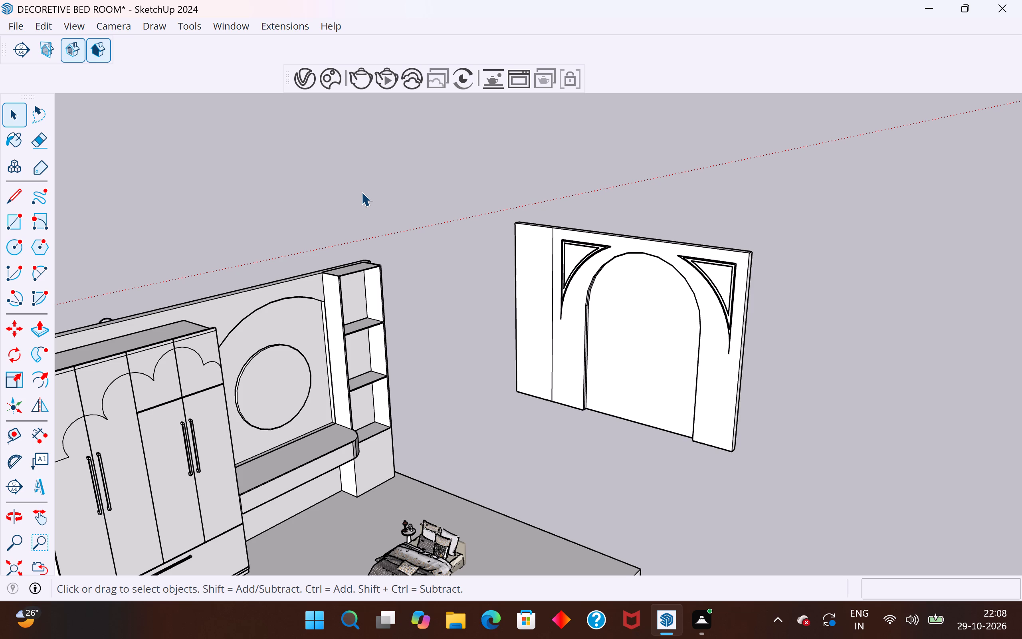
scroll(612, 269, up, 18)
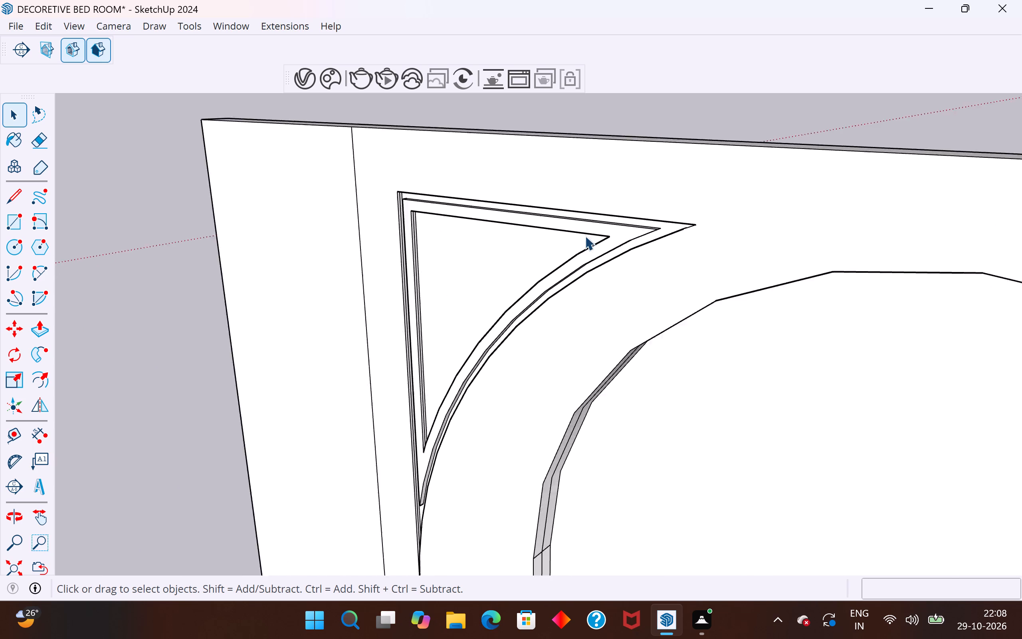
scroll(585, 236, up, 2)
middle_drag(585, 236, 702, 189)
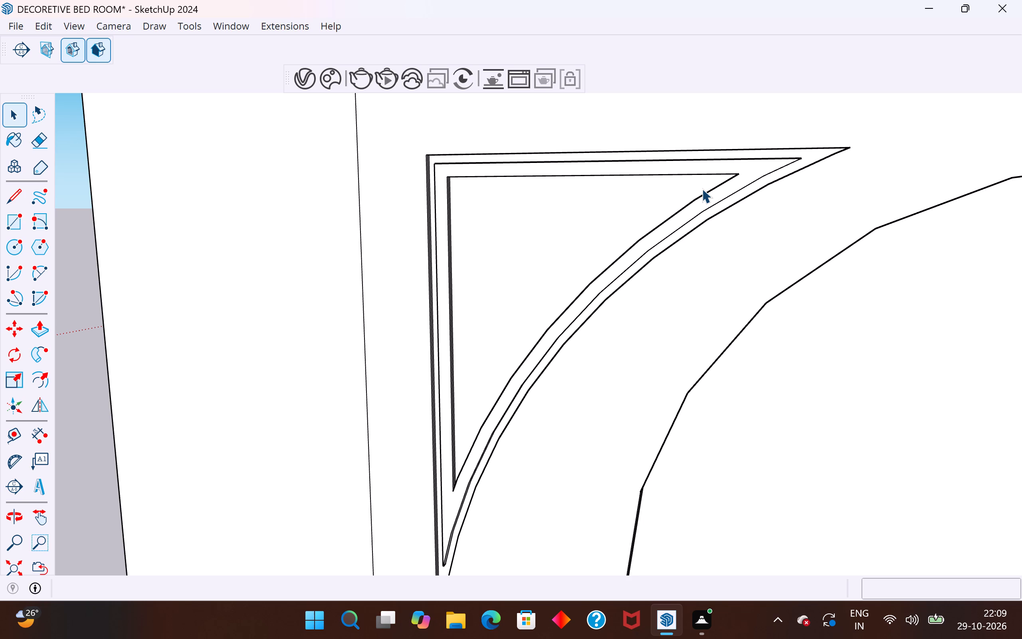
scroll(702, 189, down, 4)
middle_drag(560, 173, 505, 159)
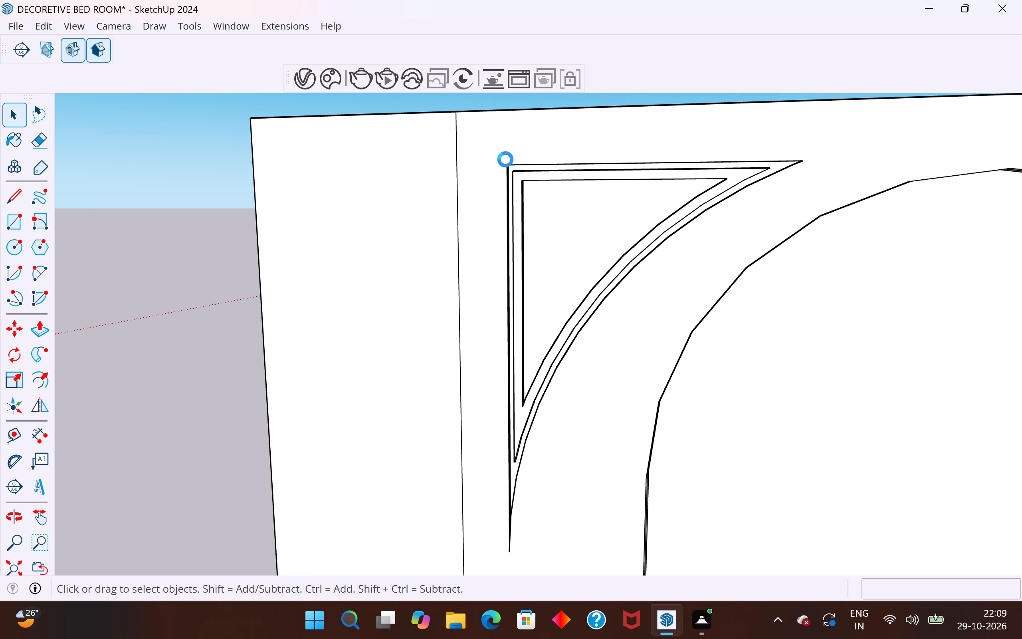
middle_drag(505, 159, 404, 170)
middle_drag(610, 134, 396, 162)
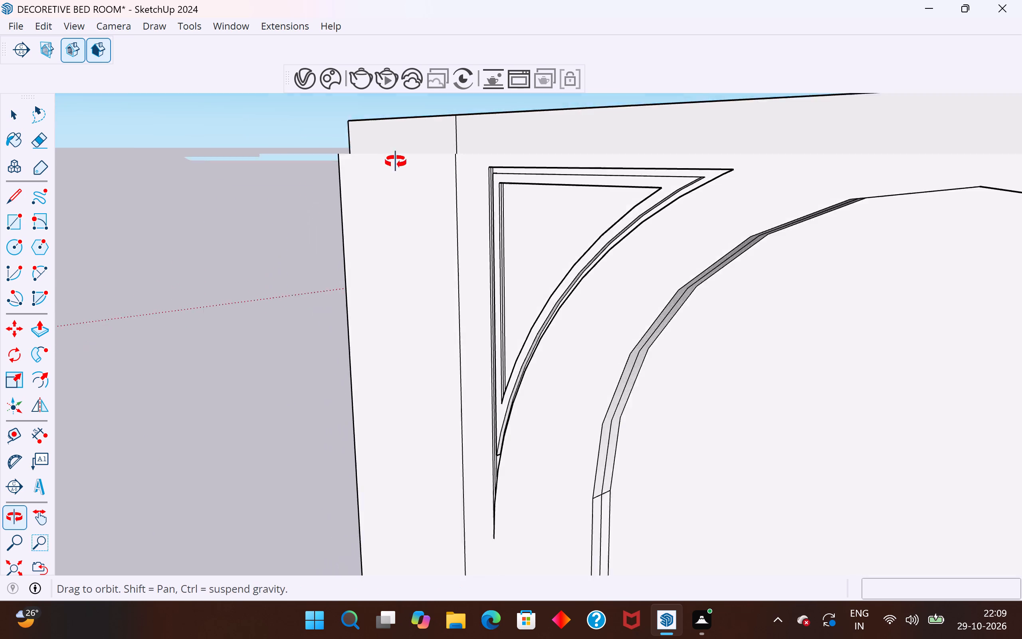
middle_drag(396, 162, 392, 126)
scroll(463, 157, up, 13)
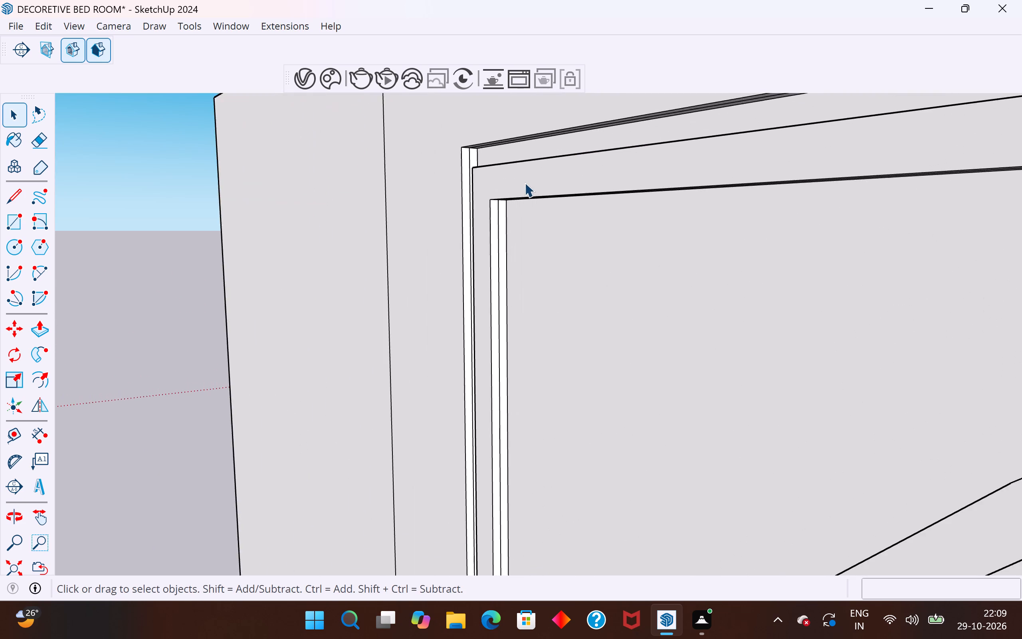
middle_drag(525, 183, 570, 205)
scroll(446, 181, up, 7)
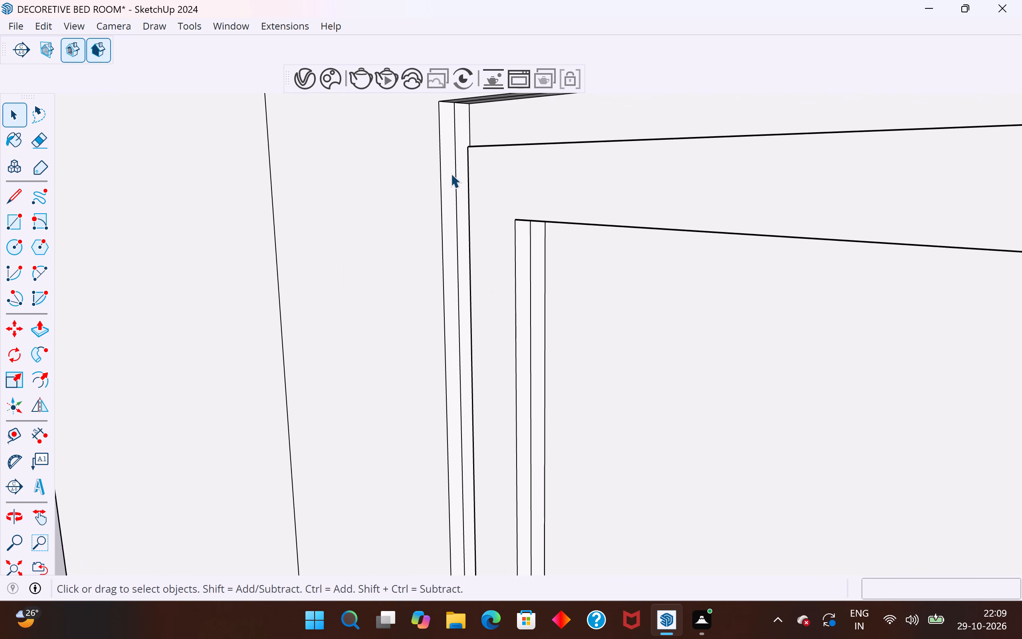
Create a new Emissive material in the V-Ray Asset Editor.
click(310, 77)
scroll(446, 216, up, 16)
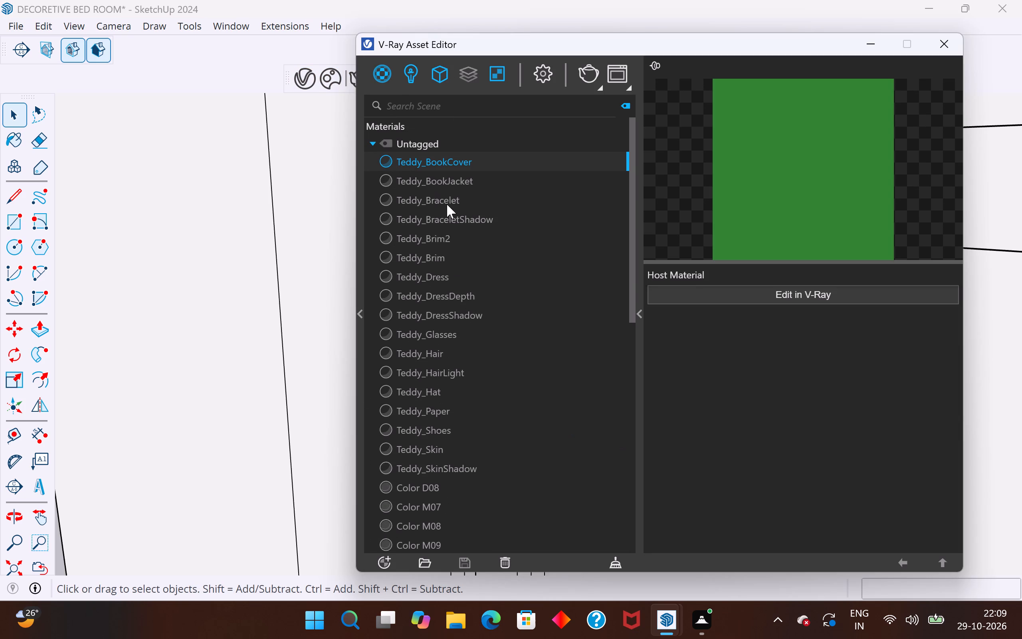
scroll(447, 204, up, 2)
right_click(383, 69)
click(418, 124)
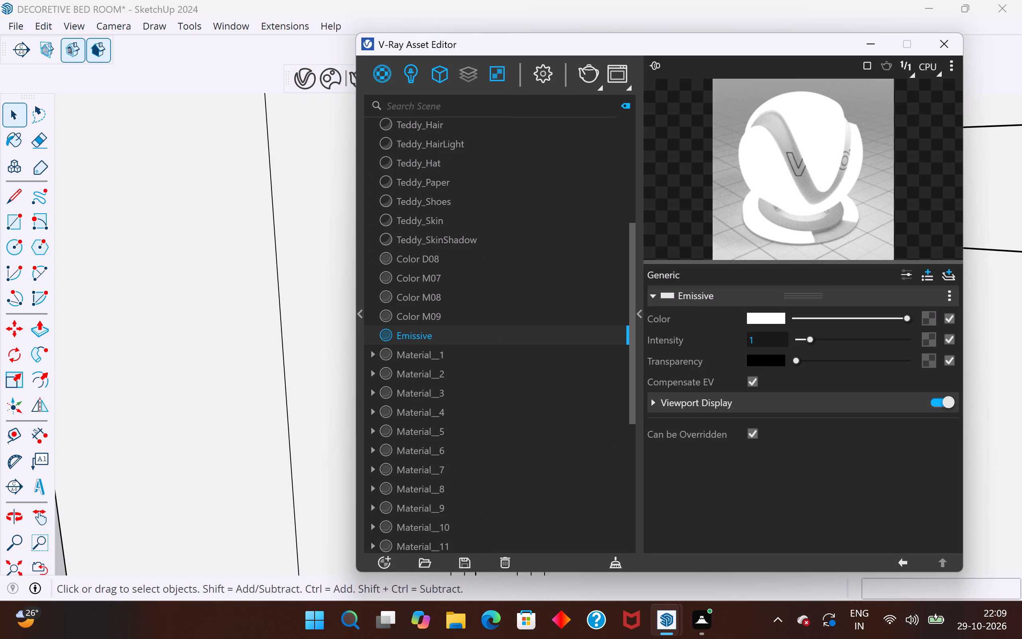
Set the Emissive material's colour temperature to 4500 K.
click(765, 321)
click(549, 384)
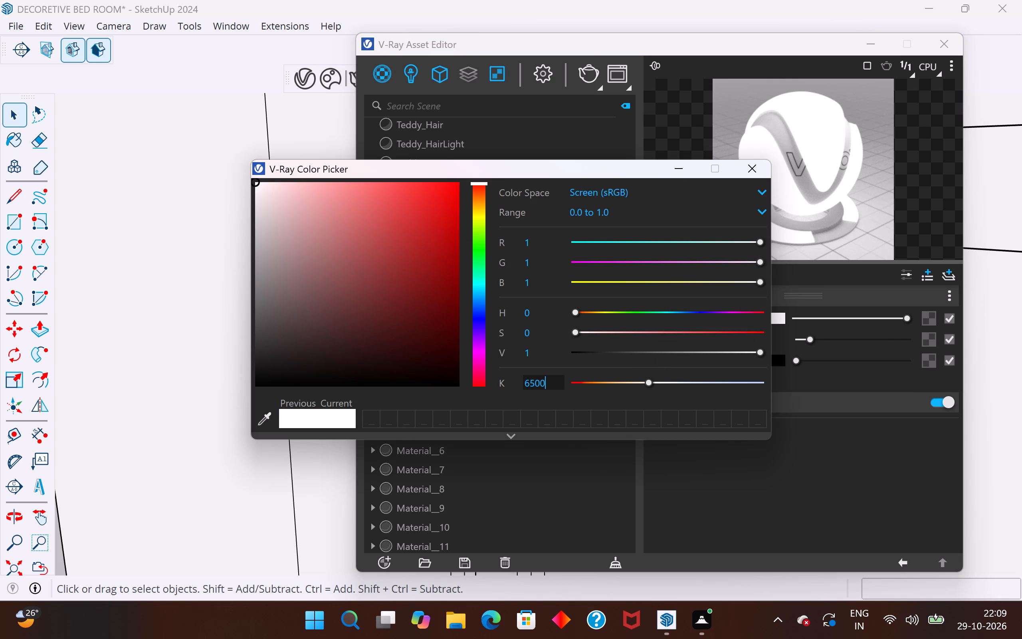
key(BackSpace)
key(BackSpace)
key(BackSpace)
key(BackSpace)
key(BackSpace)
key(BackSpace)
key(BackSpace)
key(BackSpace)
key(BackSpace)
key(BackSpace)
key(BackSpace)
key(BackSpace)
text(4500)
key(Return)
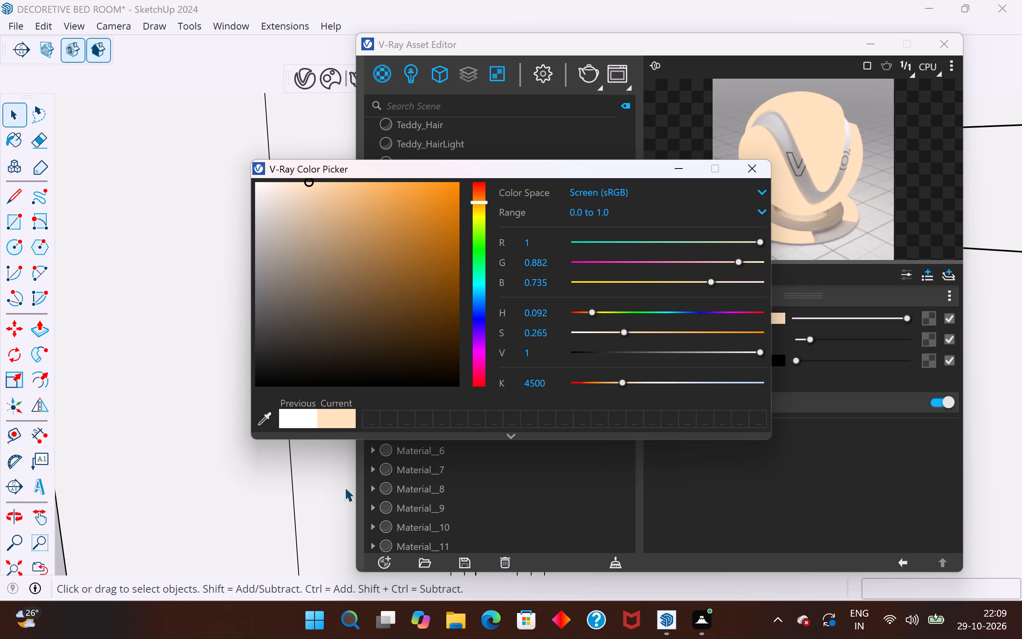
Find and reselect the Emissive material in the scene's material list, and close the colour picker.
click(589, 473)
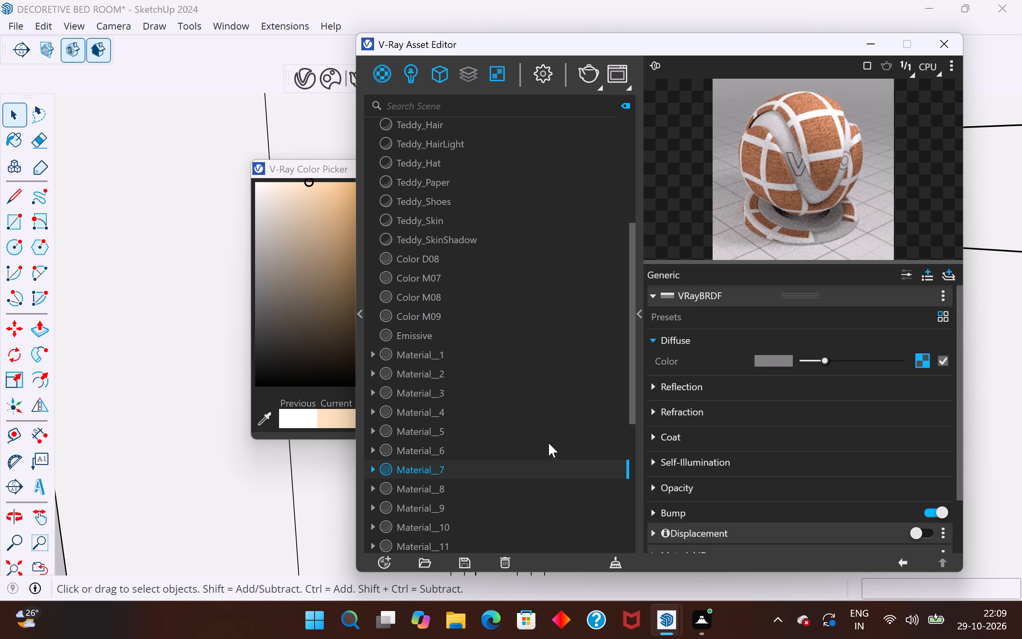
scroll(552, 408, up, 14)
scroll(545, 308, down, 6)
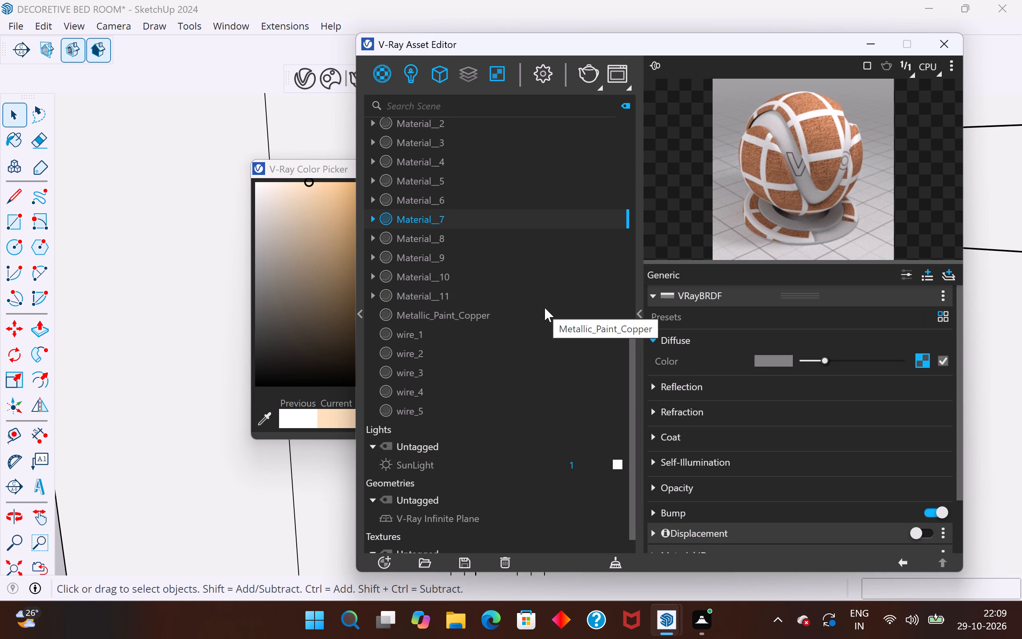
scroll(535, 292, up, 11)
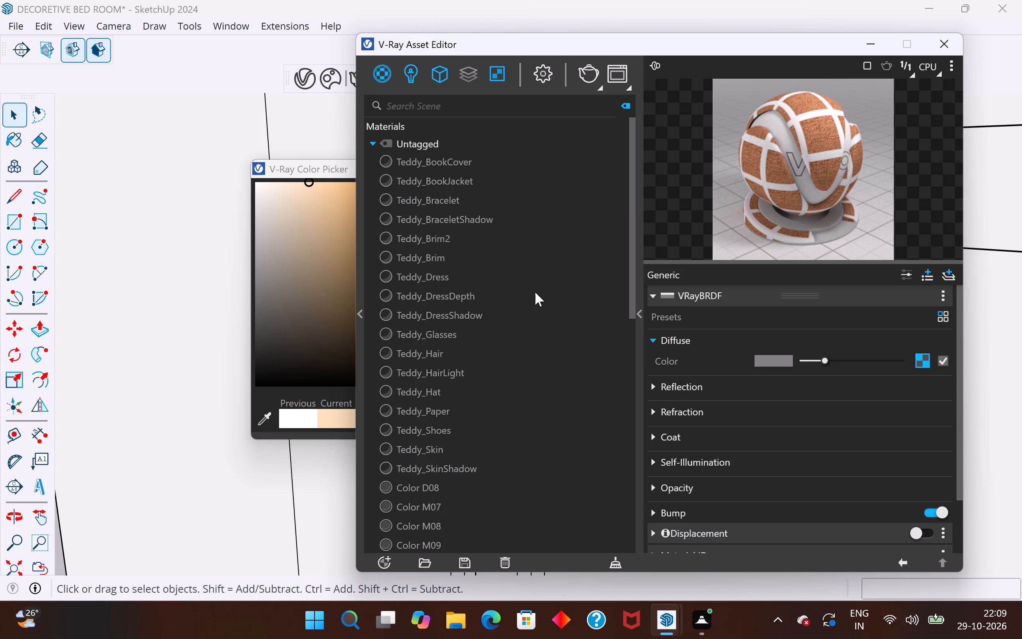
scroll(535, 292, up, 8)
scroll(535, 292, down, 10)
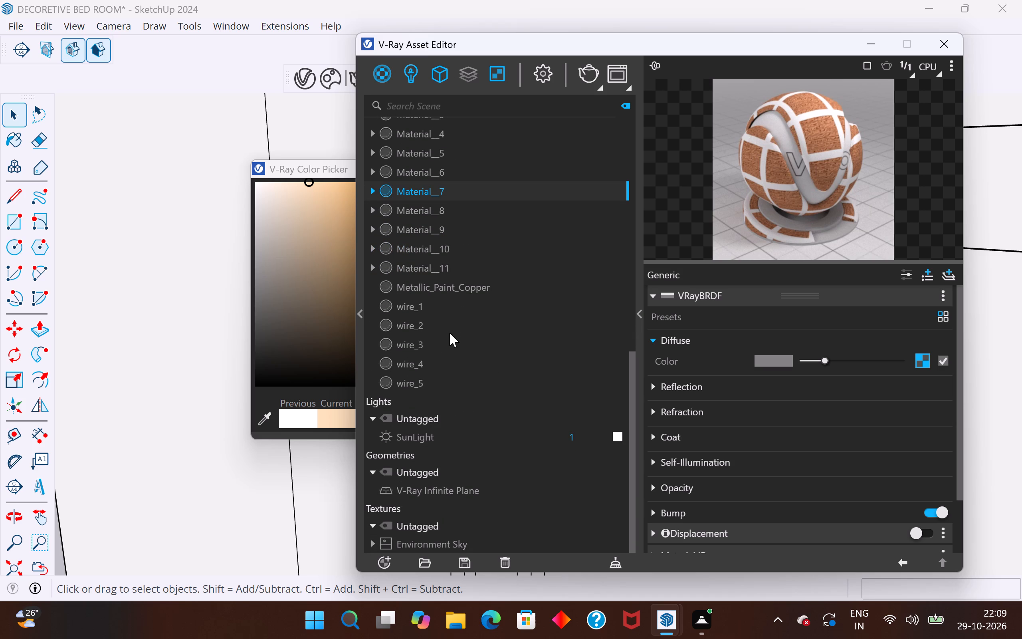
scroll(450, 334, down, 2)
scroll(428, 238, up, 3)
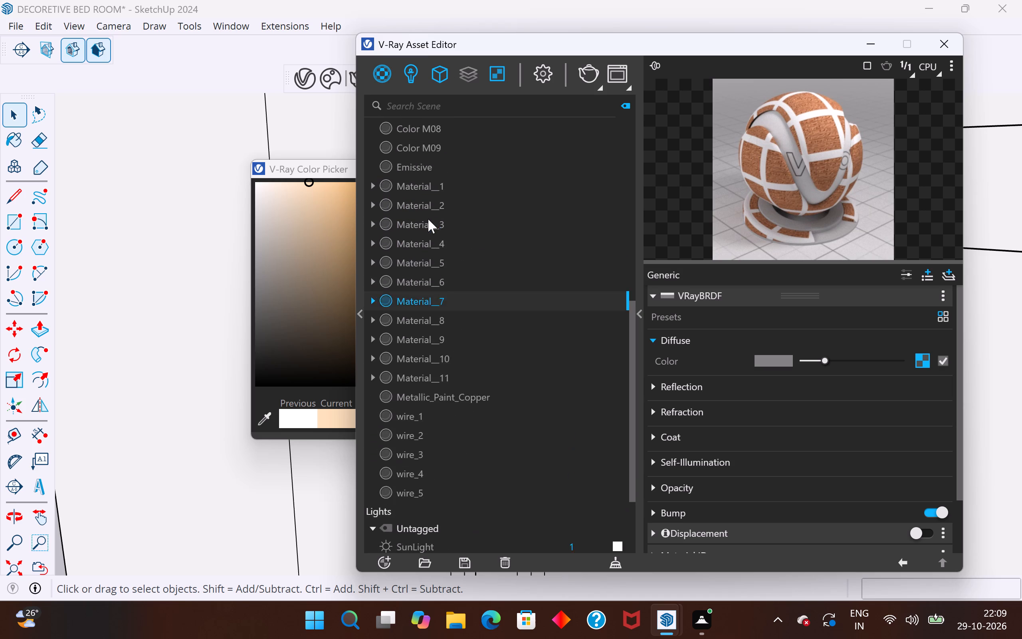
scroll(428, 219, up, 3)
scroll(428, 221, down, 1)
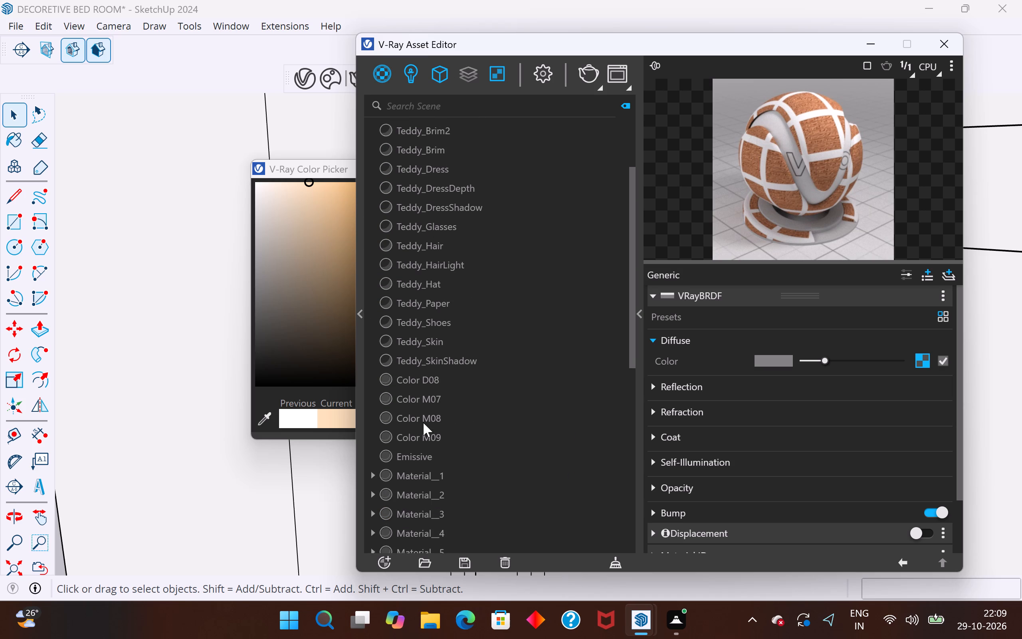
click(427, 457)
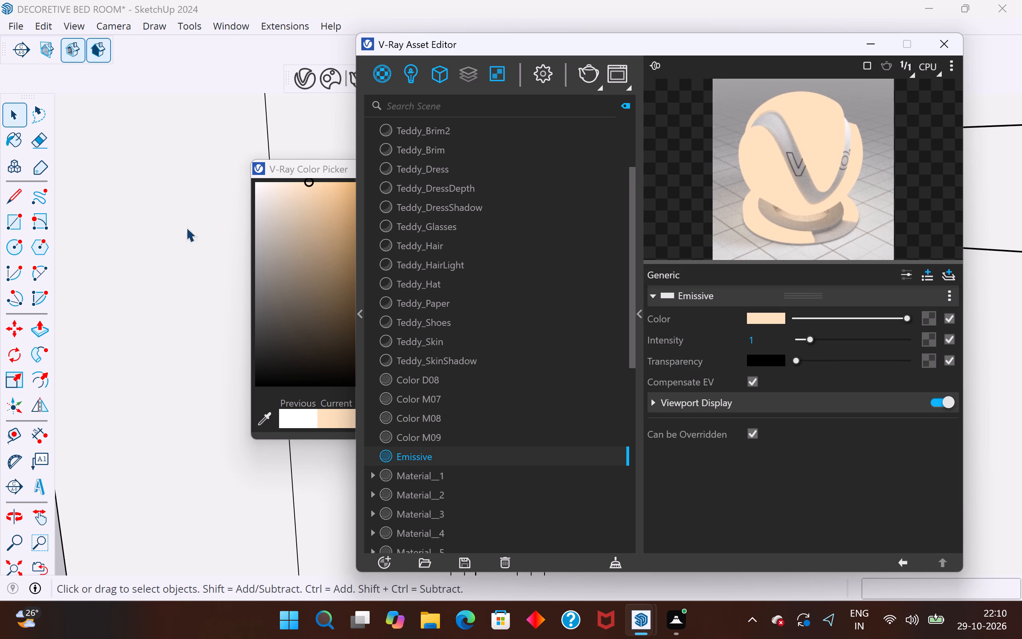
drag(308, 170, 263, 177)
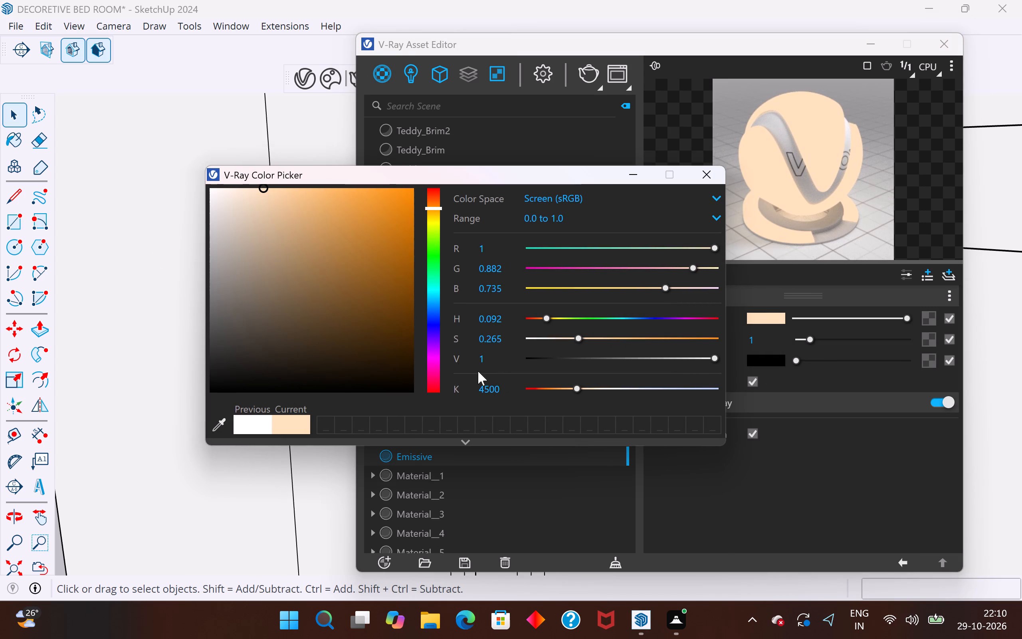
click(710, 174)
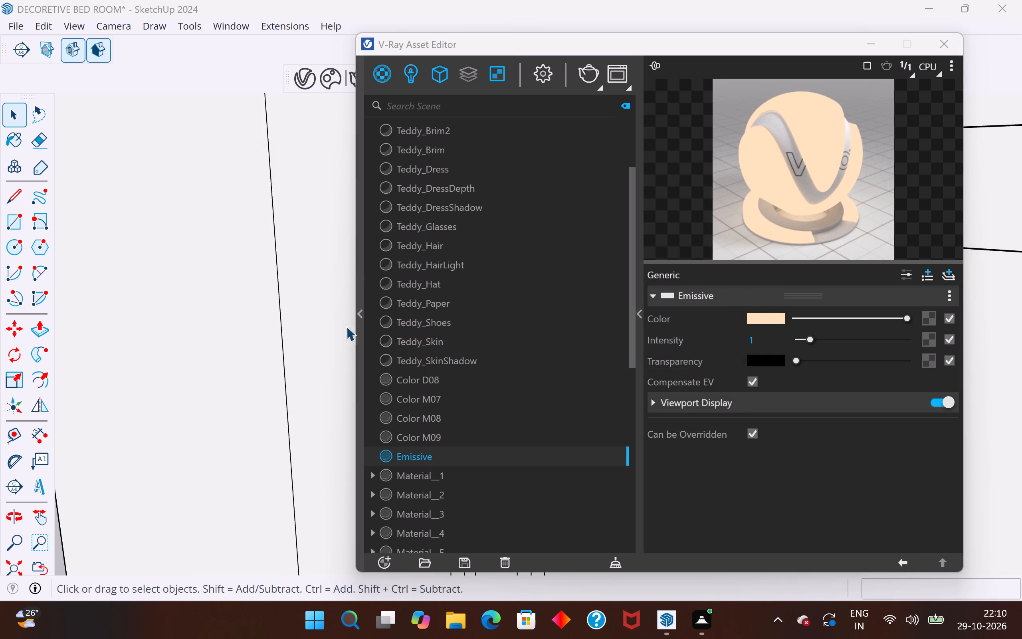
Apply the Emissive material to the deeper strip of the corner trim's outer vertical edge face.
scroll(209, 321, down, 16)
scroll(285, 300, up, 9)
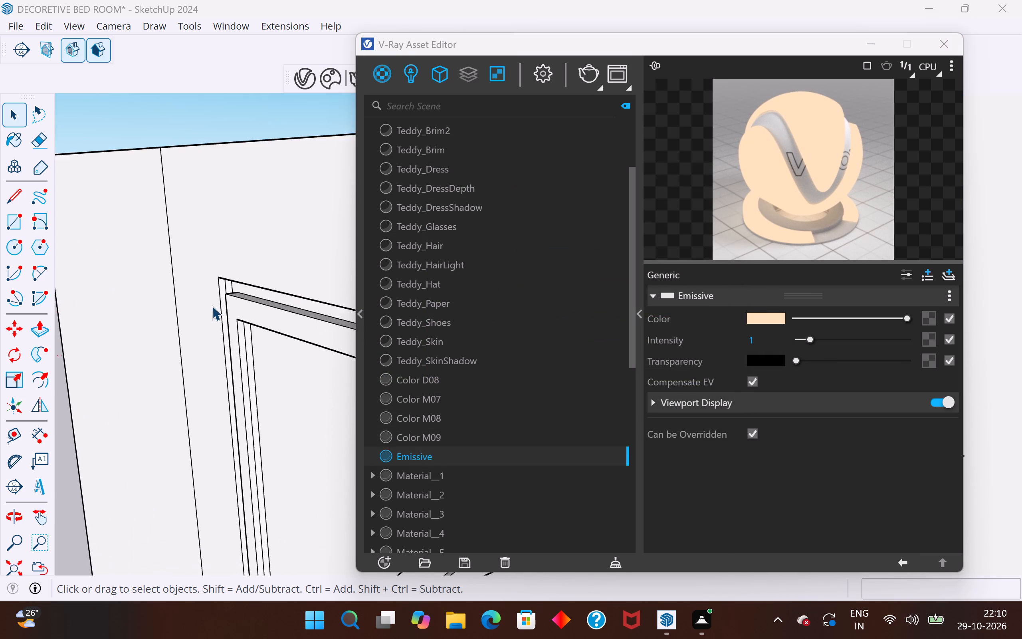
scroll(212, 306, up, 11)
middle_drag(228, 252, 227, 155)
scroll(274, 240, up, 7)
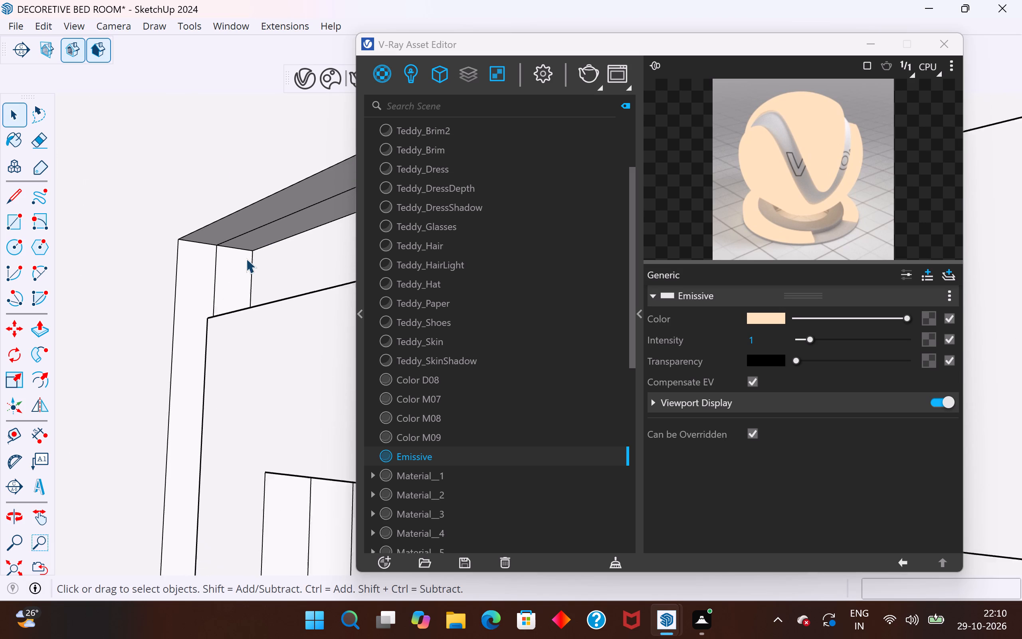
scroll(246, 258, up, 1)
click(239, 272)
double_click(234, 284)
click(227, 294)
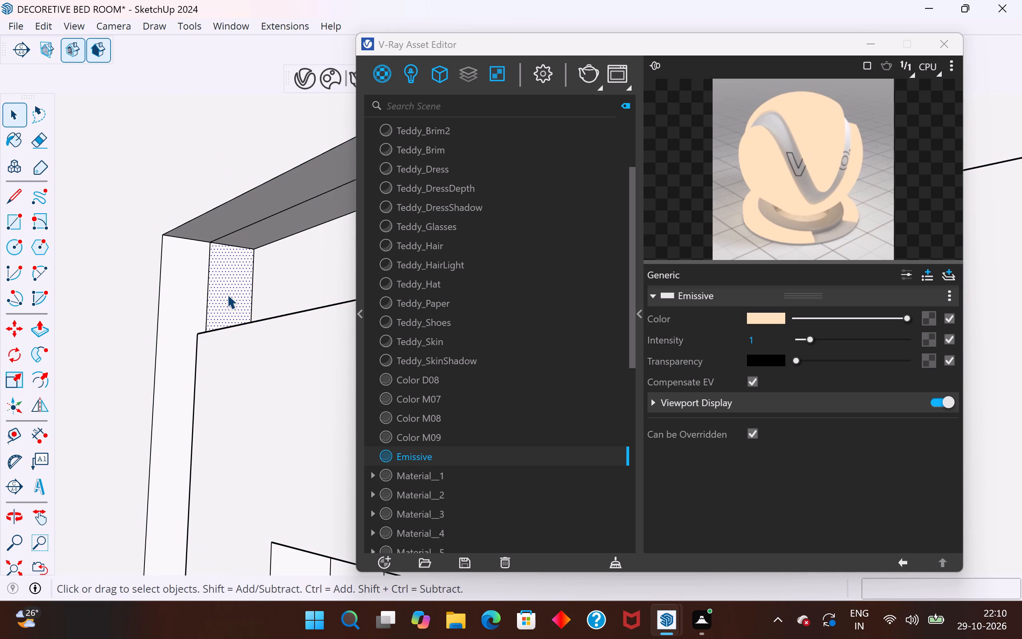
right_click(436, 459)
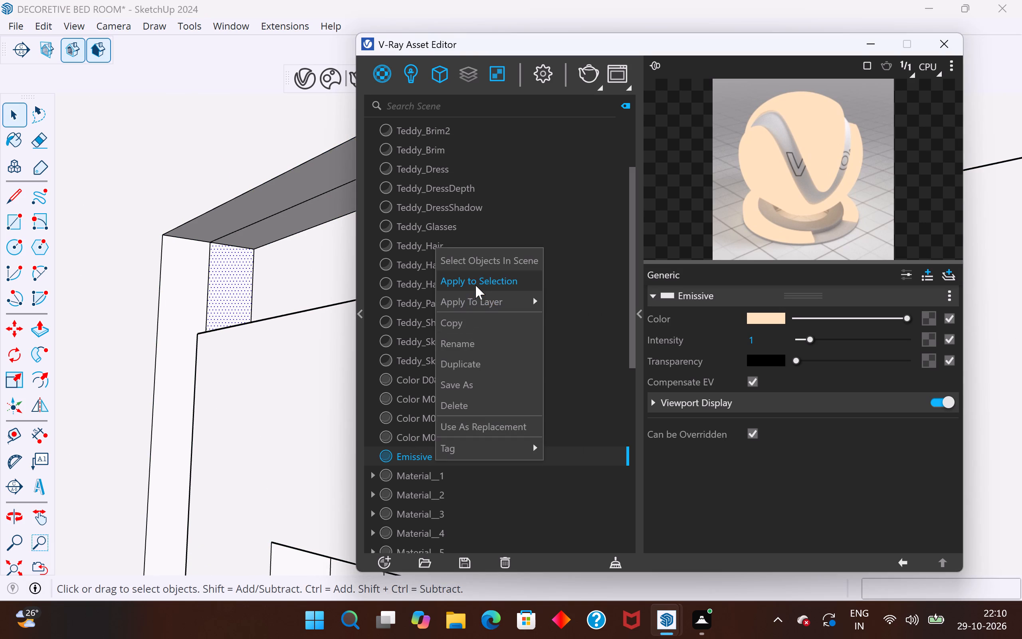
click(475, 285)
Apply the Emissive material to the deeper strip of the same corner trim's outer top edge face.
middle_drag(259, 337, 337, 344)
scroll(140, 388, down, 11)
middle_drag(145, 370, 239, 225)
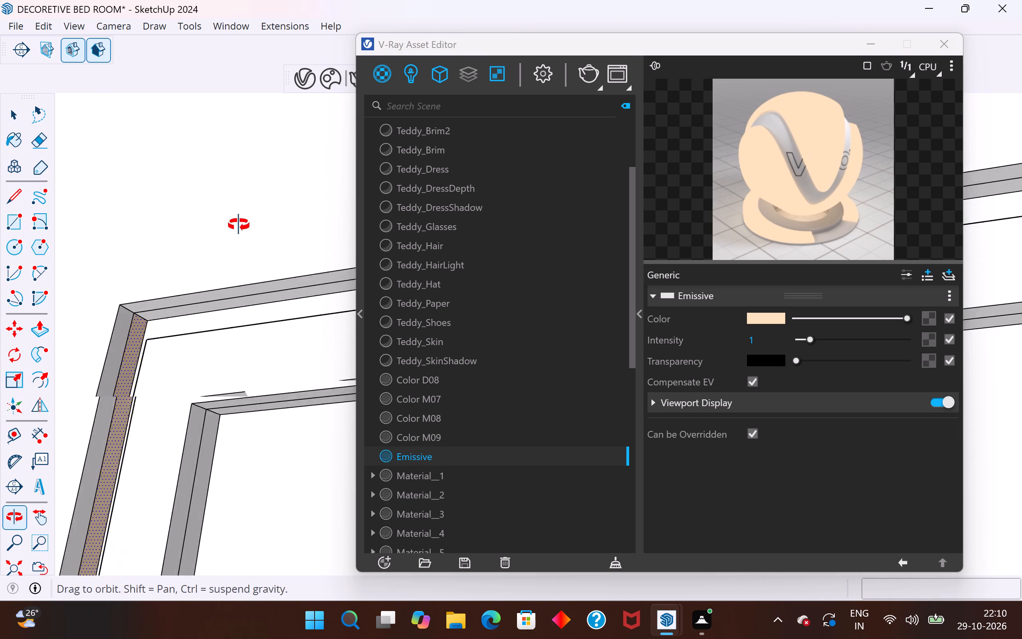
middle_drag(239, 225, 244, 204)
scroll(153, 322, up, 9)
click(162, 310)
right_click(162, 310)
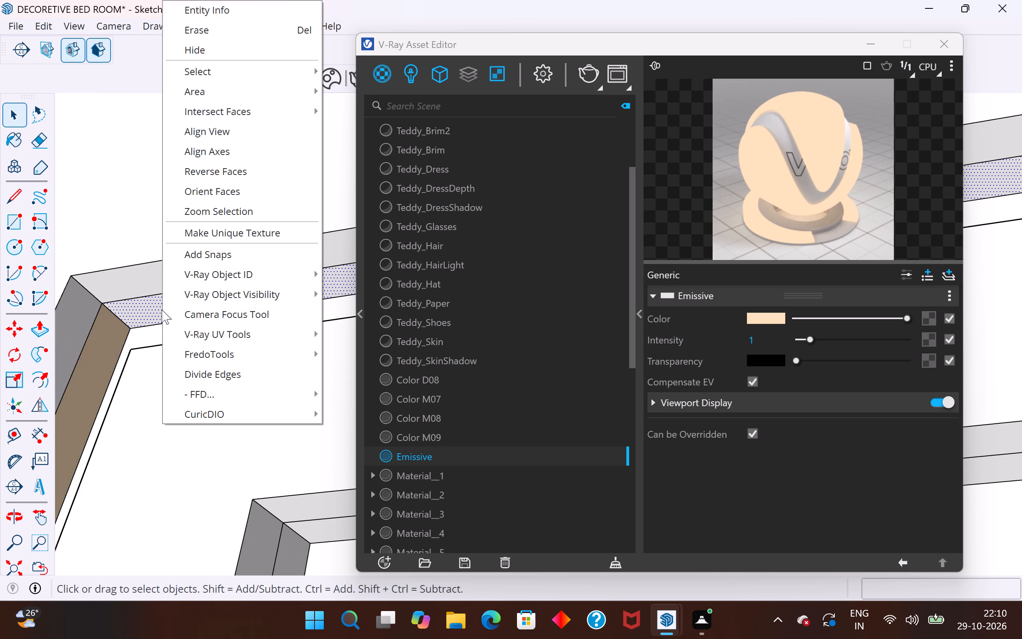
click(408, 458)
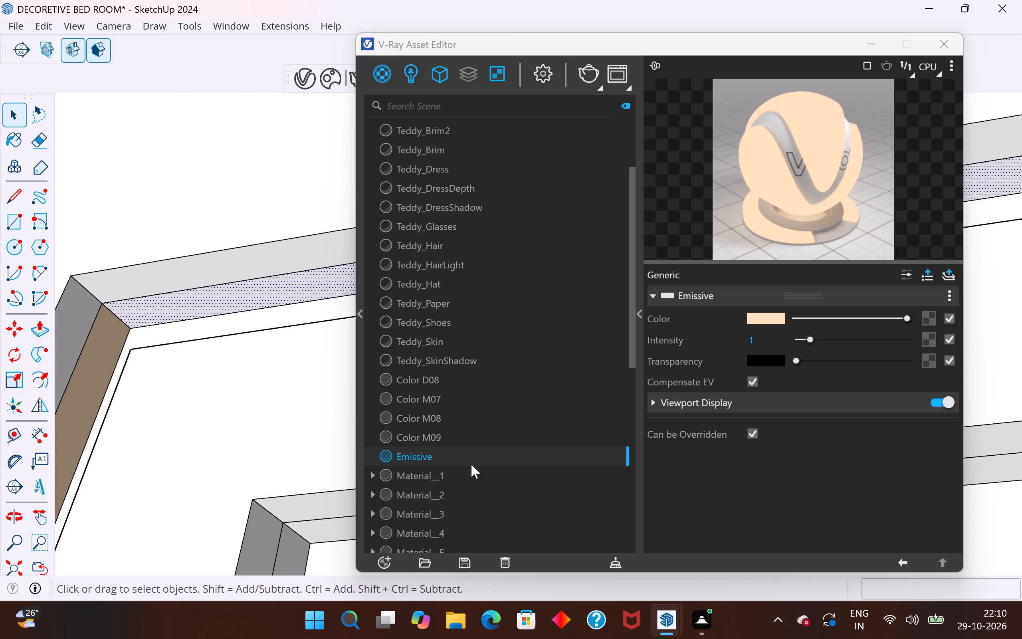
right_click(472, 454)
click(546, 274)
Move the V-Ray Asset Editor aside so that the arched panel's corner trim is uncovered.
scroll(180, 352, down, 7)
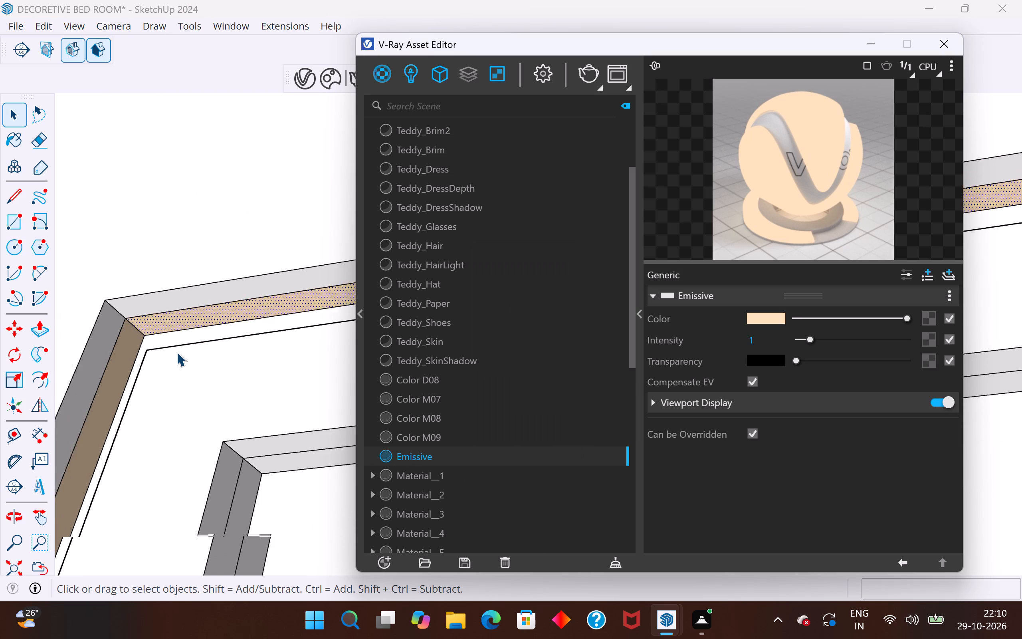
scroll(176, 352, down, 11)
middle_drag(162, 310, 238, 468)
scroll(146, 228, down, 5)
middle_drag(154, 308, 193, 365)
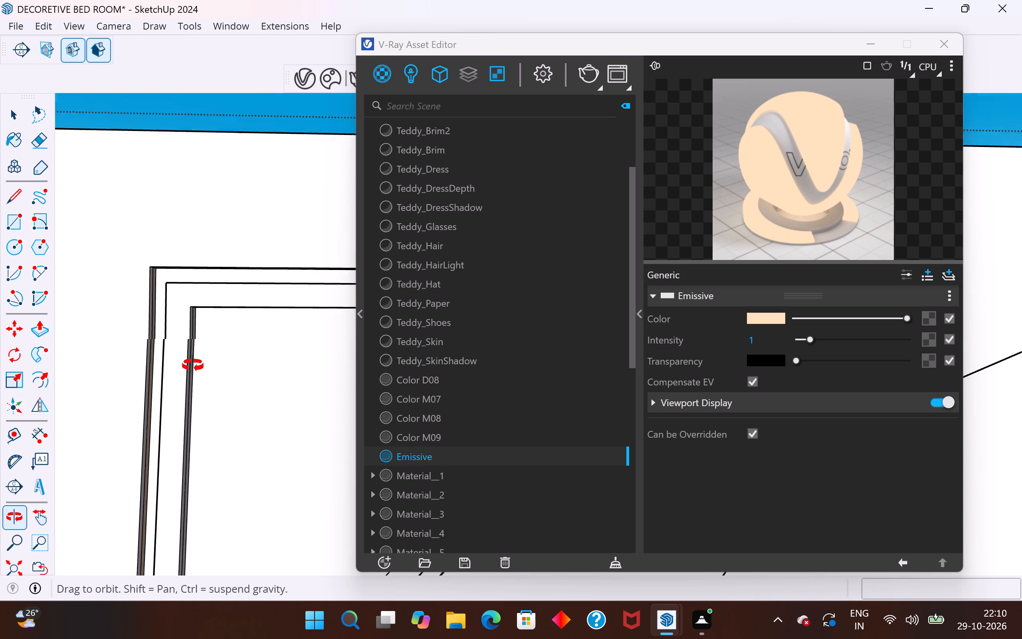
middle_drag(193, 365, 234, 397)
scroll(162, 295, up, 4)
scroll(131, 253, down, 12)
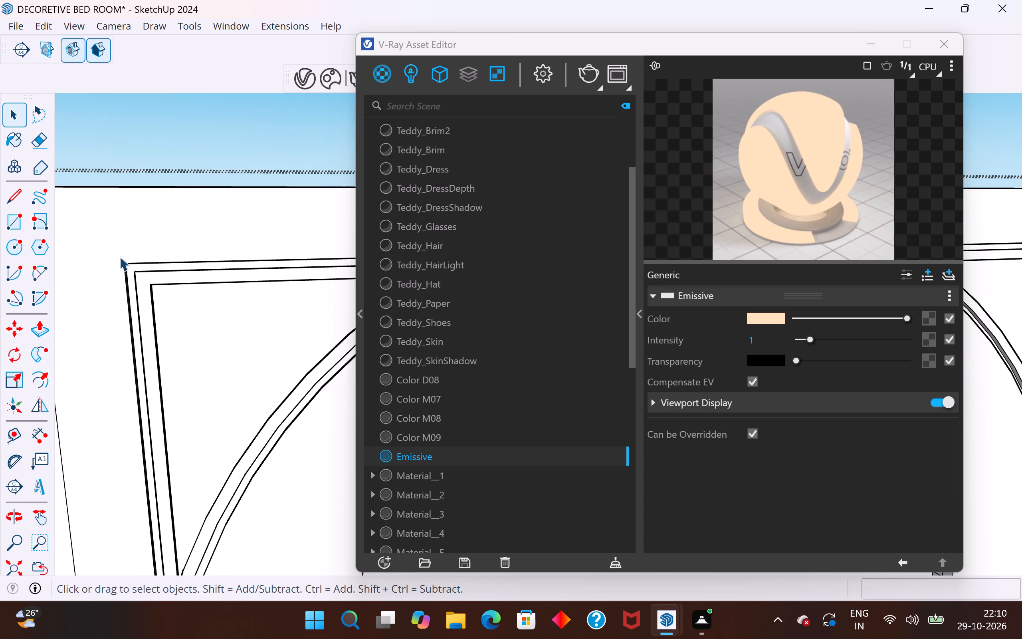
scroll(109, 244, down, 5)
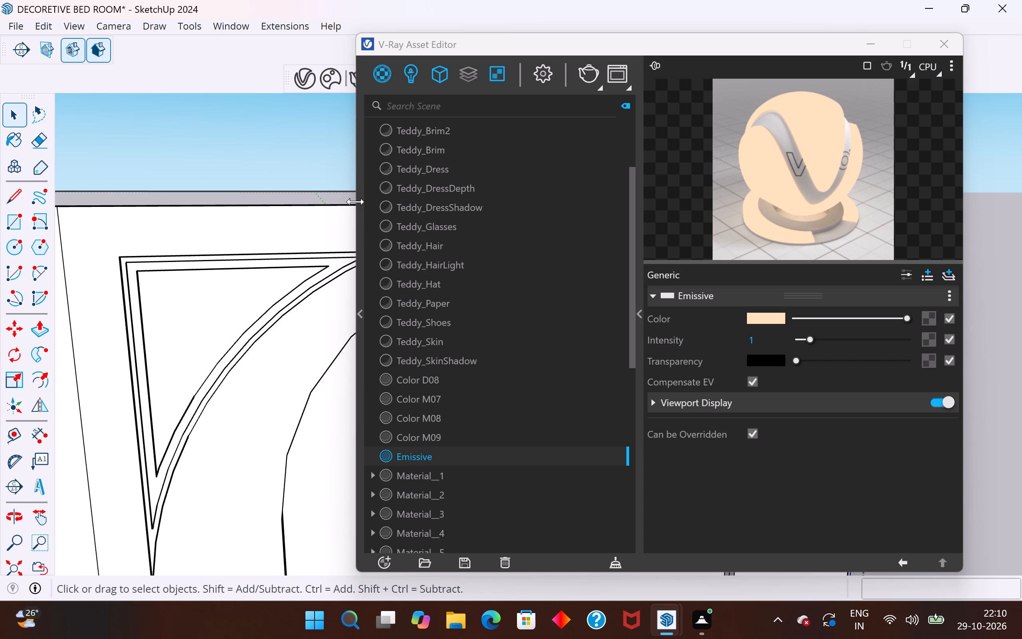
drag(356, 202, 472, 199)
drag(638, 45, 877, 64)
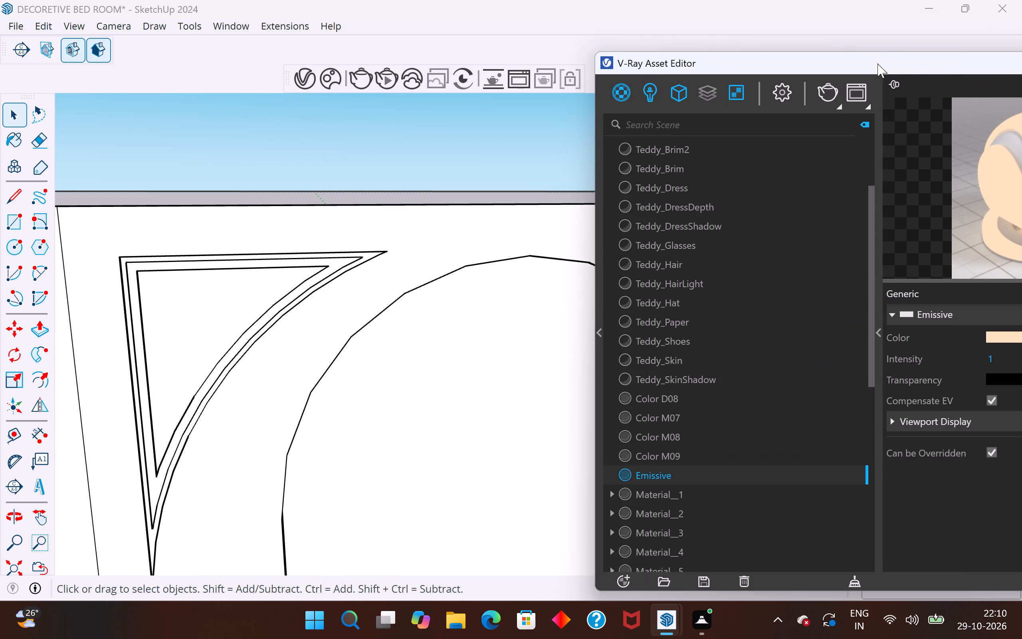
Apply the Emissive material to the deeper strip of the short end segment at the tip of the trim's outer curved edge.
scroll(326, 256, up, 10)
middle_drag(299, 235, 518, 135)
middle_drag(274, 313, 357, 227)
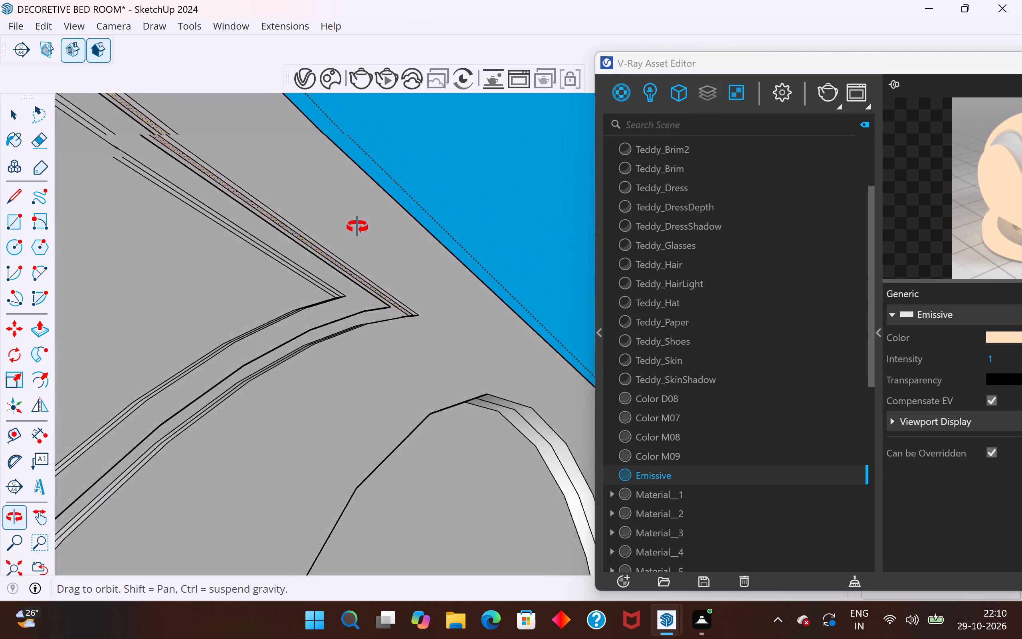
middle_drag(357, 227, 387, 239)
scroll(315, 314, up, 4)
middle_drag(362, 296, 320, 490)
scroll(360, 293, up, 15)
click(444, 216)
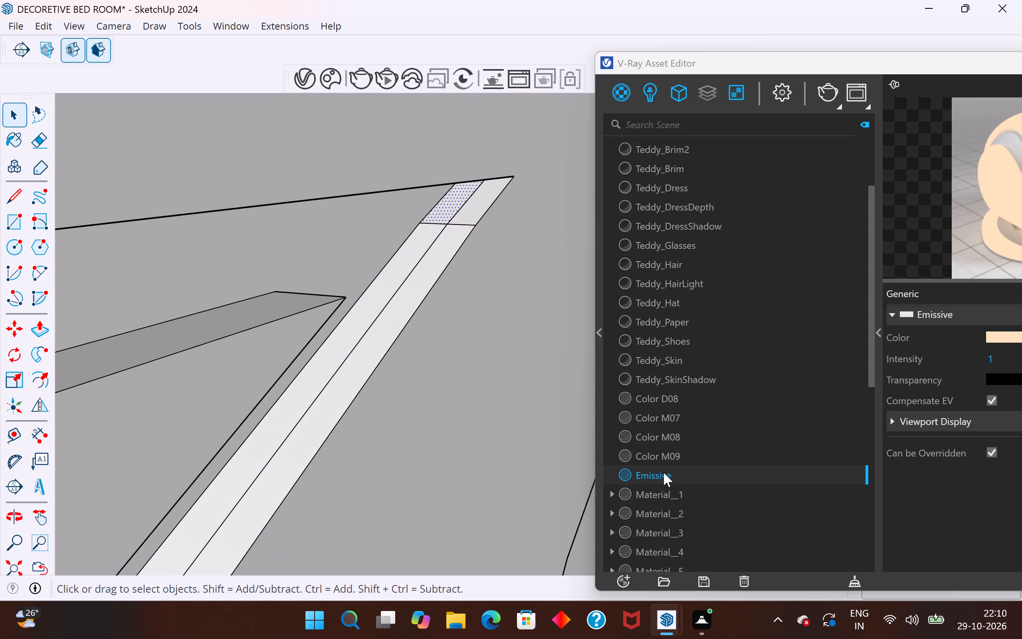
right_click(664, 472)
click(712, 289)
Apply the Emissive material to the deeper long strip along the rest of the trim's outer curved edge face.
click(404, 268)
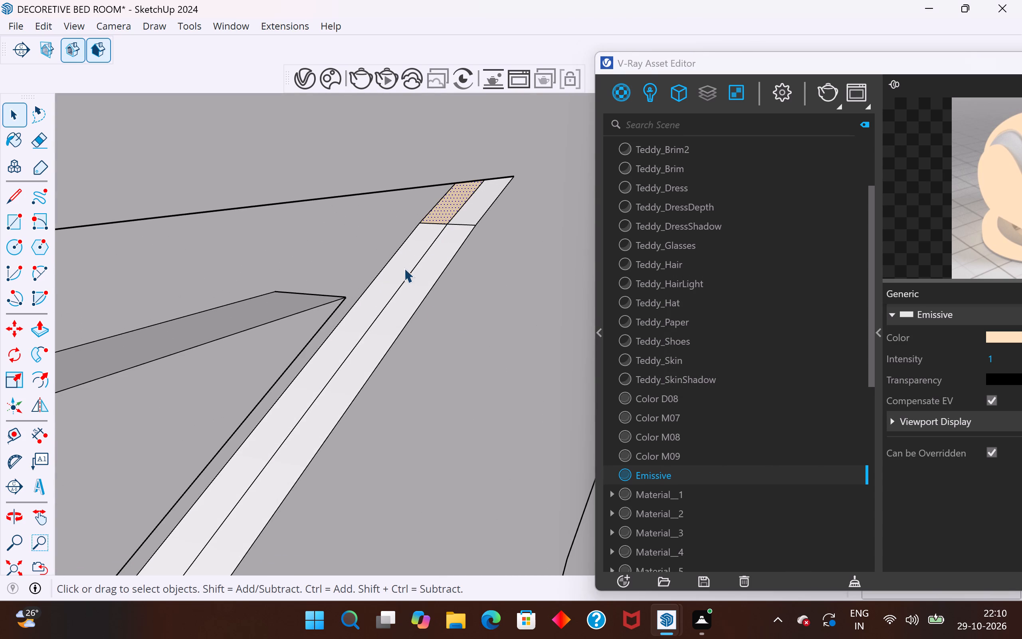
right_click(404, 268)
click(678, 472)
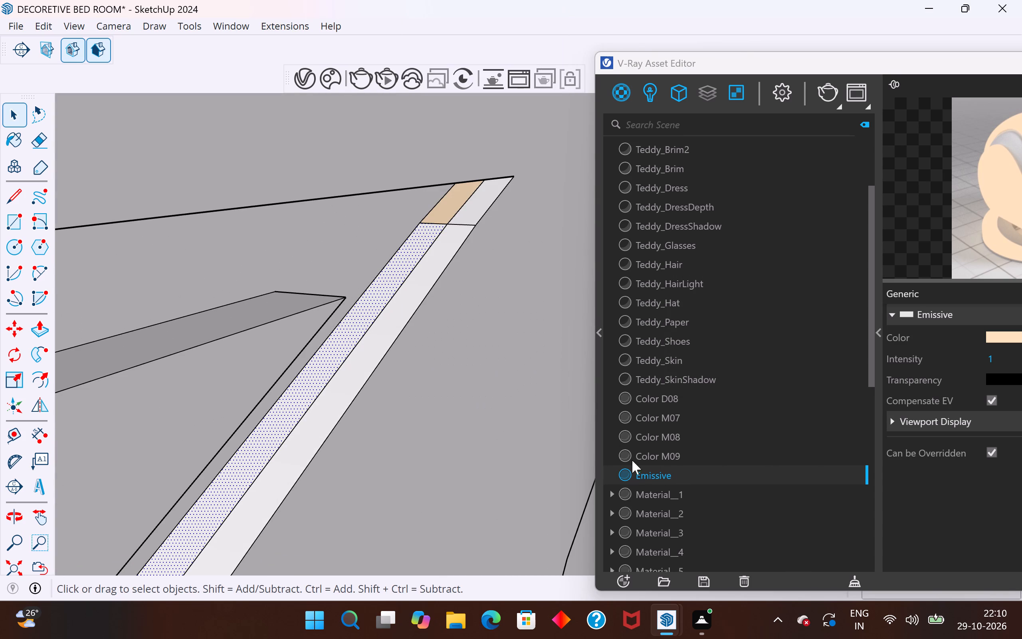
right_click(671, 470)
click(724, 286)
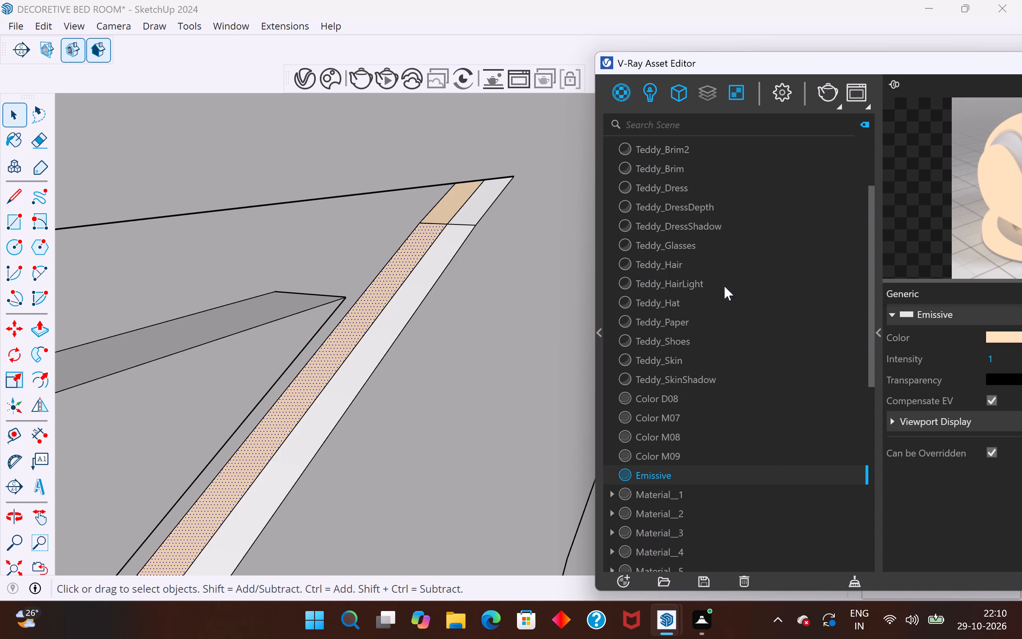
Apply the Emissive material to the curved side face of the same corner trim's middle outline.
scroll(483, 256, down, 19)
middle_drag(373, 282, 58, 312)
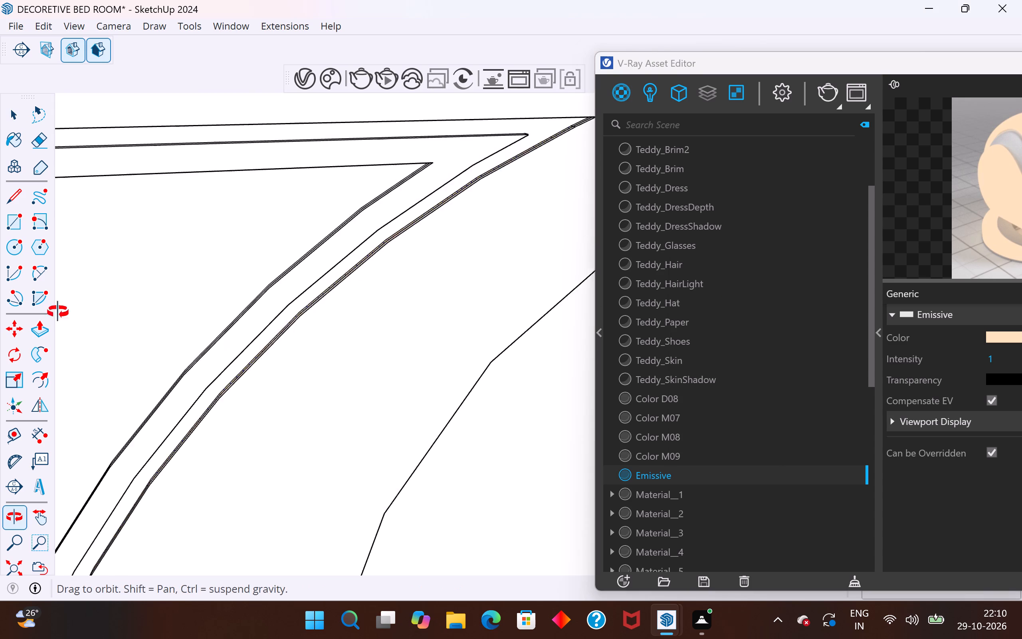
middle_drag(58, 312, 24, 310)
scroll(320, 208, down, 6)
middle_drag(266, 312, 262, 450)
scroll(212, 453, up, 5)
scroll(349, 230, down, 5)
middle_drag(151, 425, 351, 375)
scroll(285, 537, up, 3)
scroll(348, 298, down, 5)
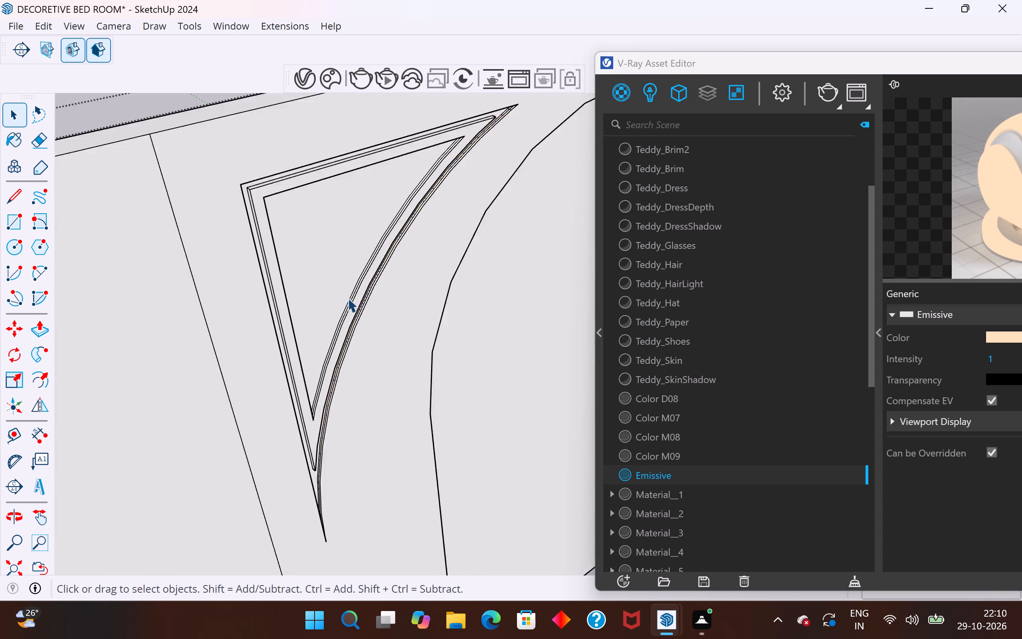
scroll(348, 298, down, 2)
scroll(347, 574, up, 15)
middle_drag(303, 418, 0, 500)
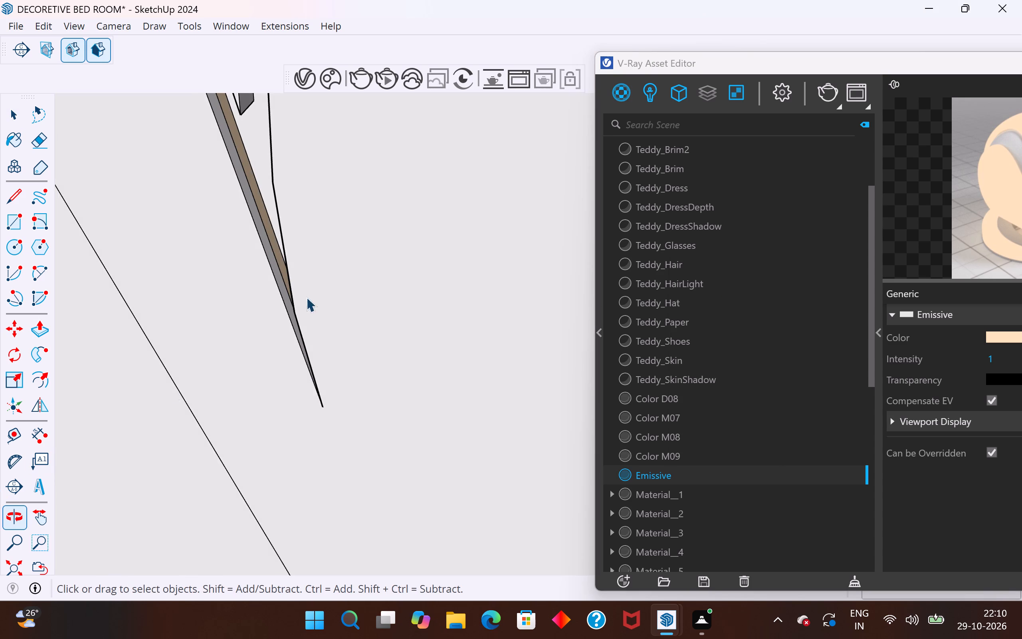
scroll(297, 284, up, 4)
scroll(421, 361, down, 12)
scroll(392, 162, up, 3)
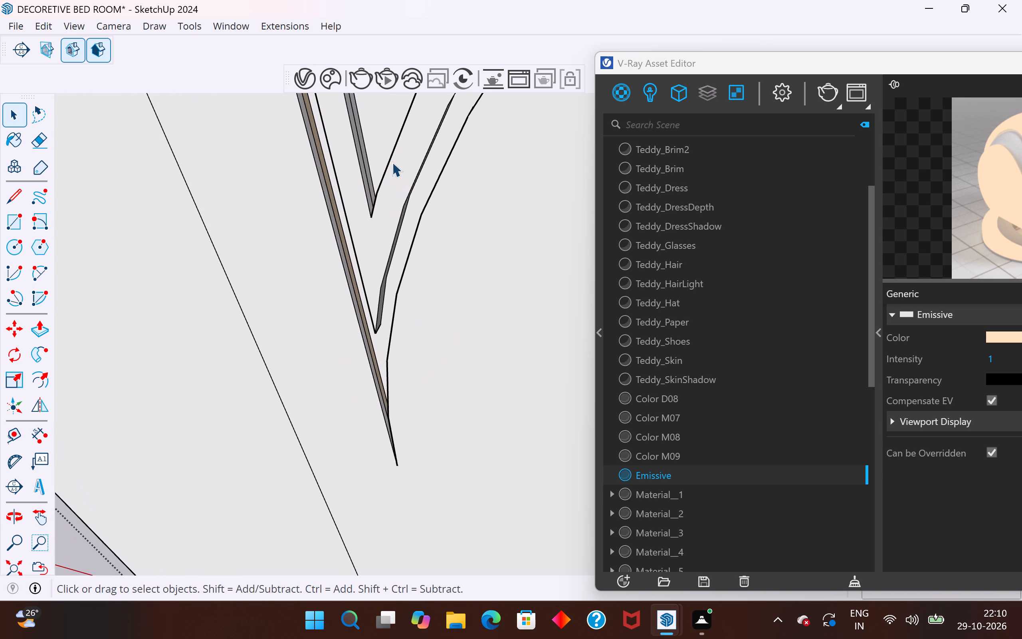
middle_drag(392, 162, 401, 114)
scroll(413, 213, up, 9)
middle_drag(400, 202, 345, 184)
scroll(345, 184, up, 1)
click(394, 214)
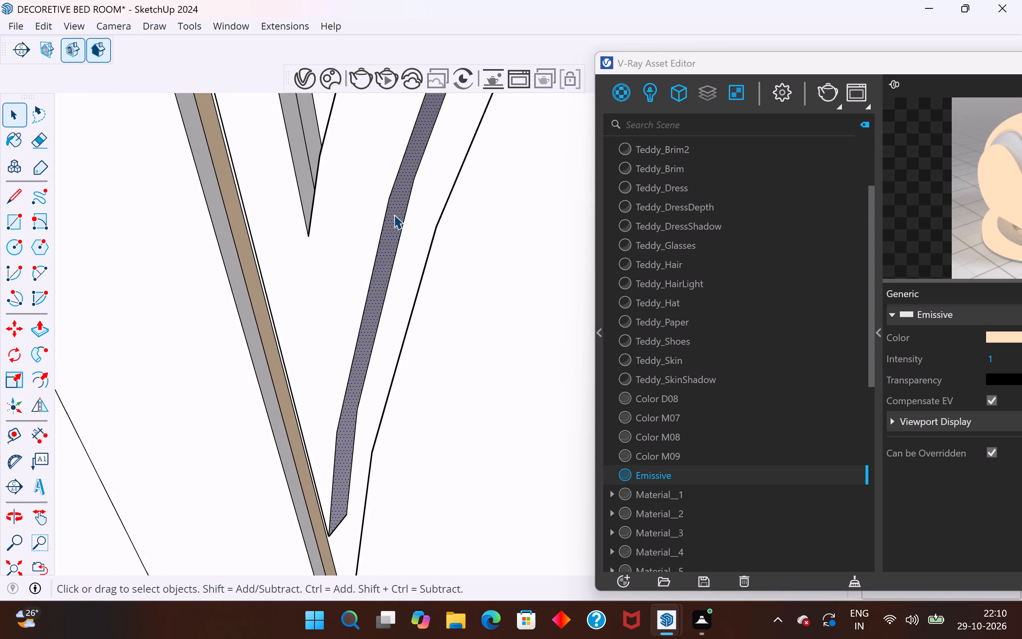
right_click(668, 472)
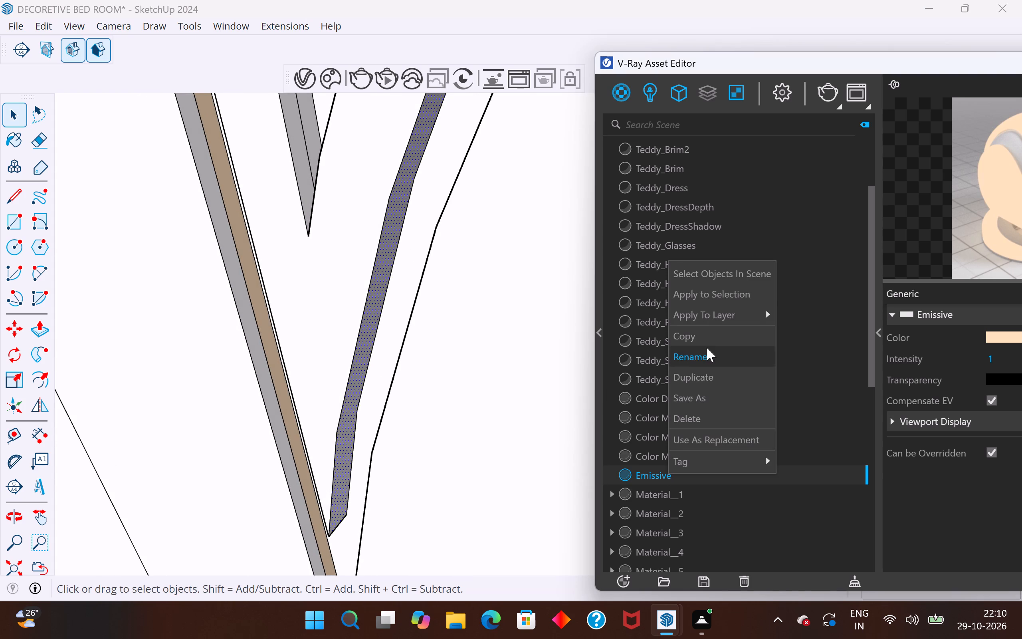
click(716, 301)
Apply the Emissive material to the vertical side face of the corner trim's middle outline.
scroll(334, 425, down, 3)
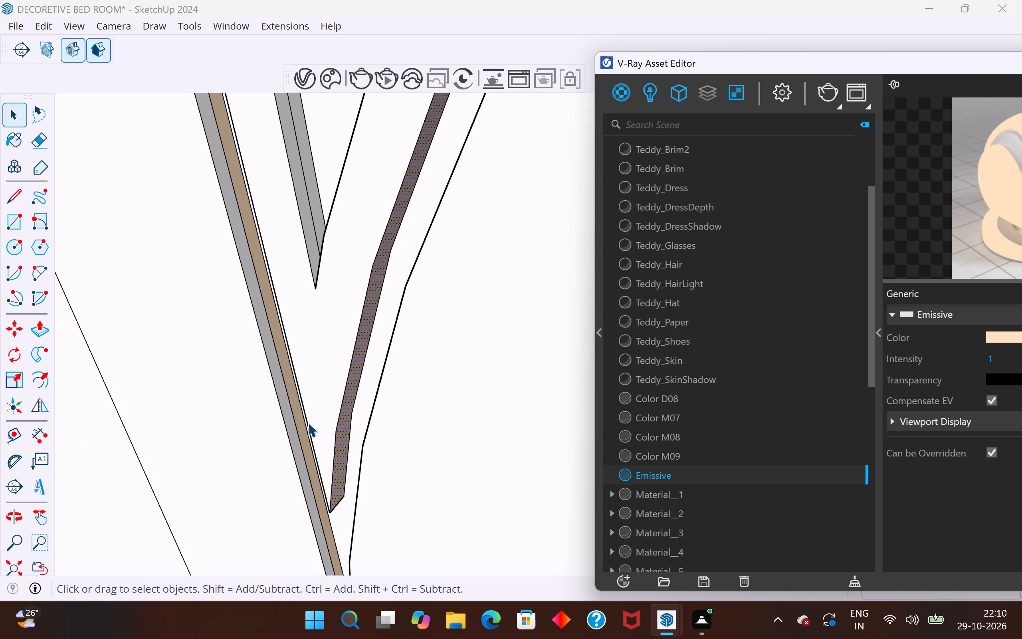
middle_drag(301, 341, 652, 241)
middle_drag(271, 349, 356, 330)
click(285, 327)
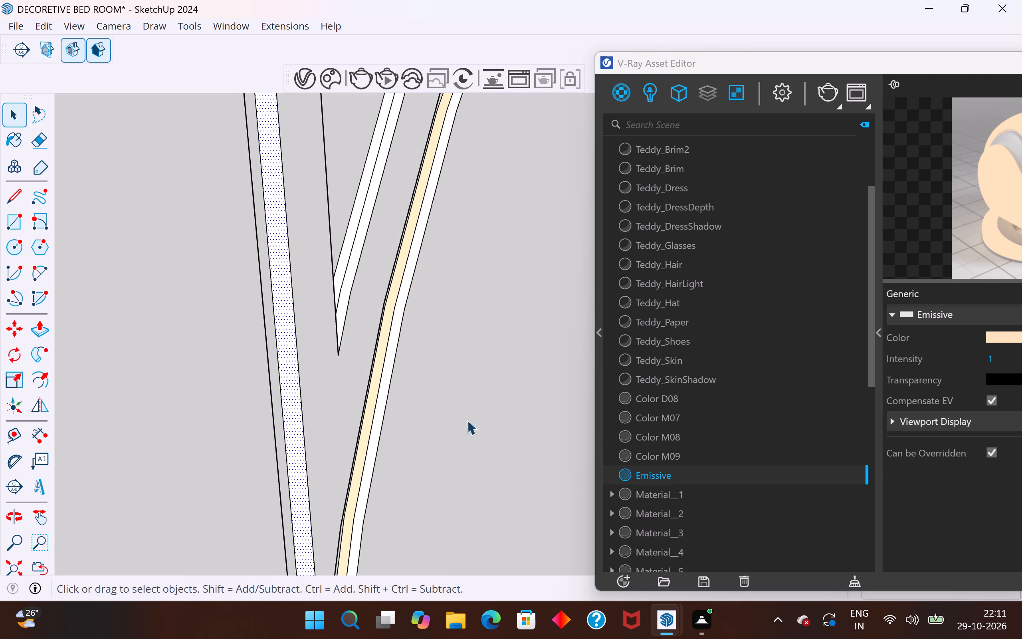
right_click(662, 476)
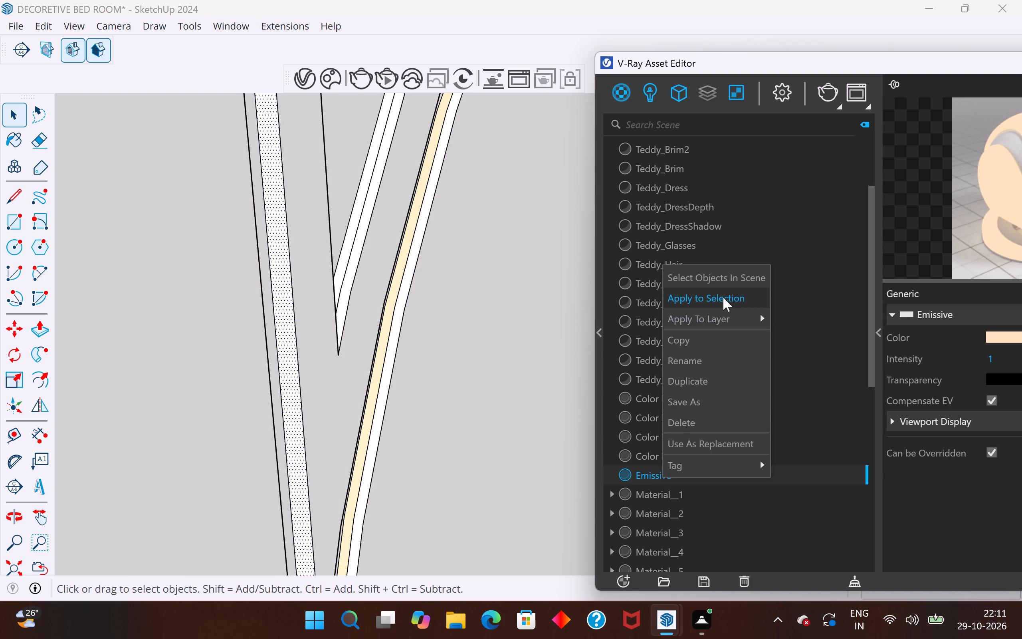
click(723, 297)
Apply the Emissive material to the deeper strip of the corner trim's innermost curved edge face.
scroll(377, 425, down, 19)
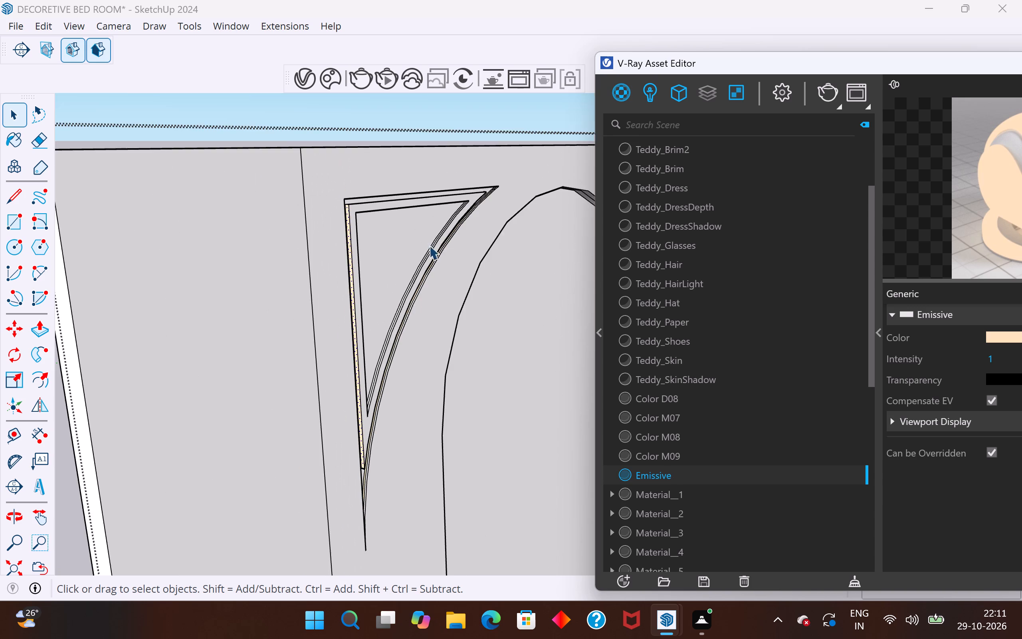
scroll(447, 213, up, 20)
scroll(447, 213, up, 5)
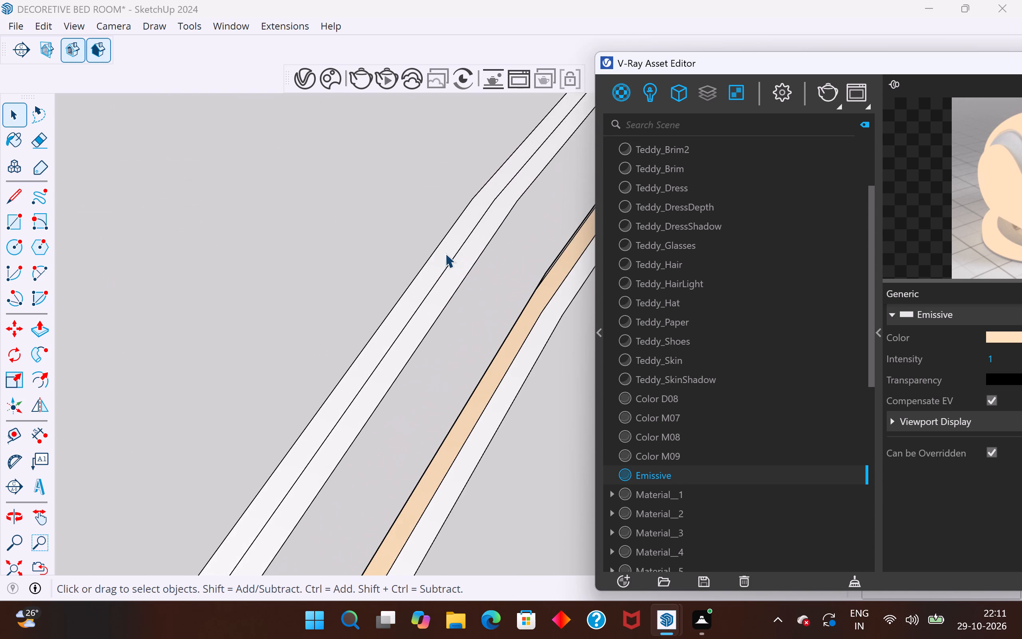
click(445, 253)
right_click(677, 473)
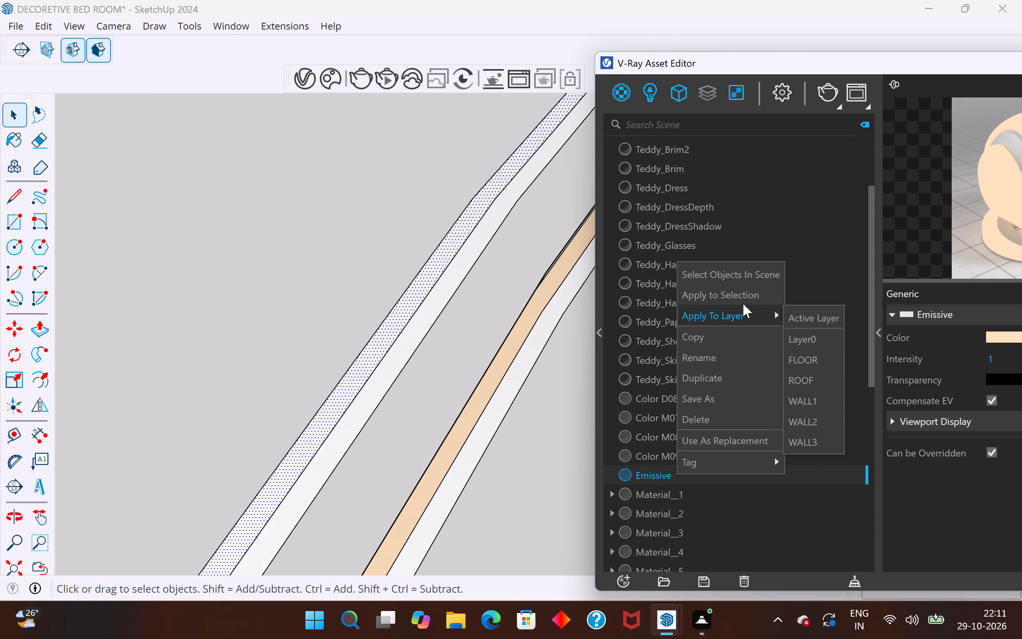
click(743, 298)
Apply the Emissive material to the deeper strip of the corner trim's innermost vertical edge face.
scroll(457, 319, down, 20)
scroll(457, 319, down, 4)
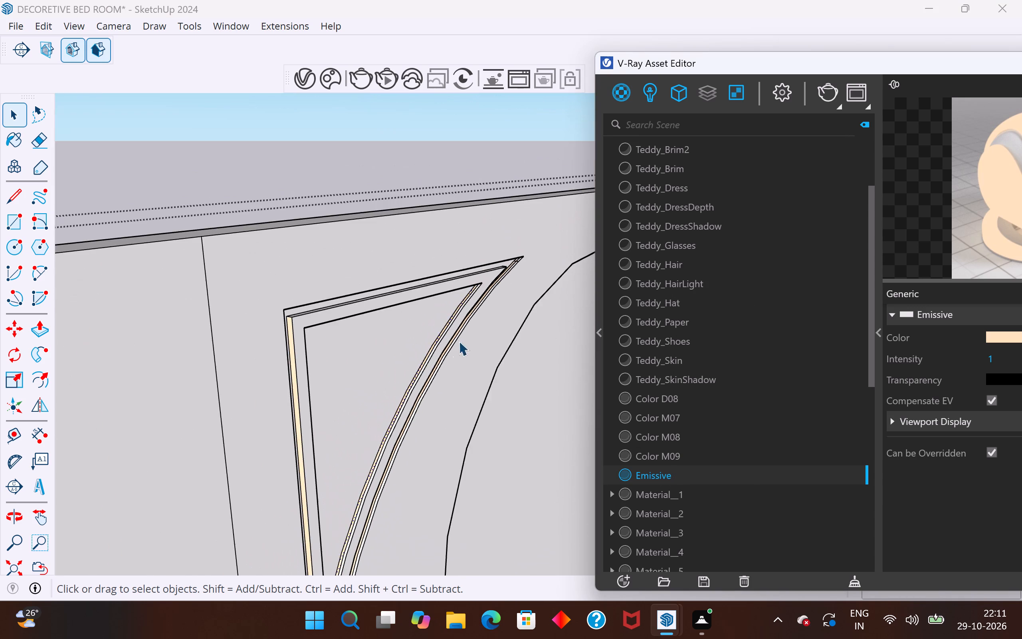
middle_drag(434, 385, 75, 445)
scroll(432, 361, down, 5)
scroll(200, 321, up, 7)
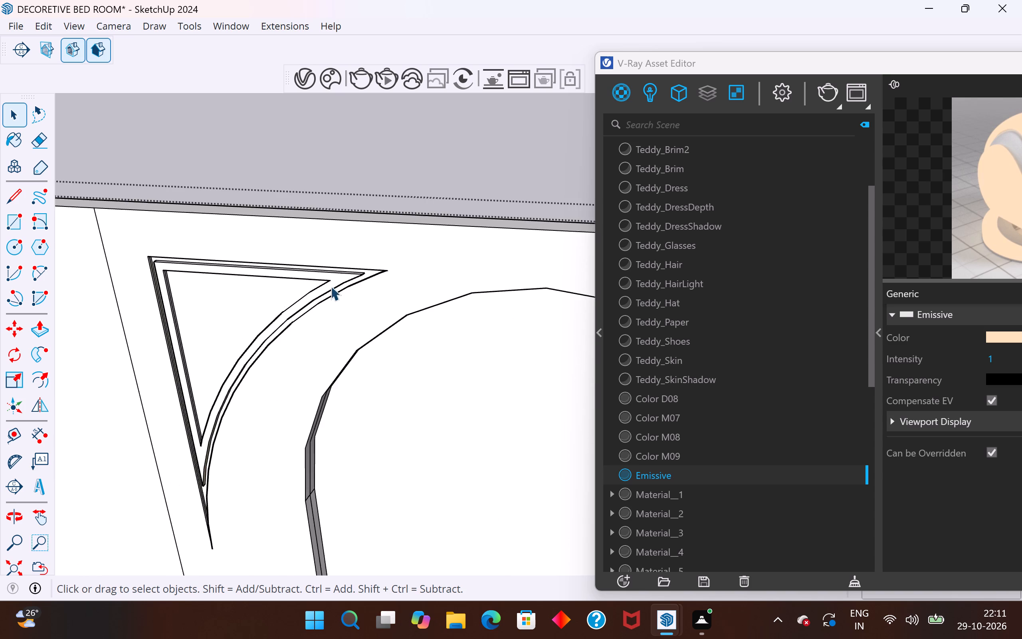
middle_drag(366, 280, 187, 341)
scroll(273, 242, up, 19)
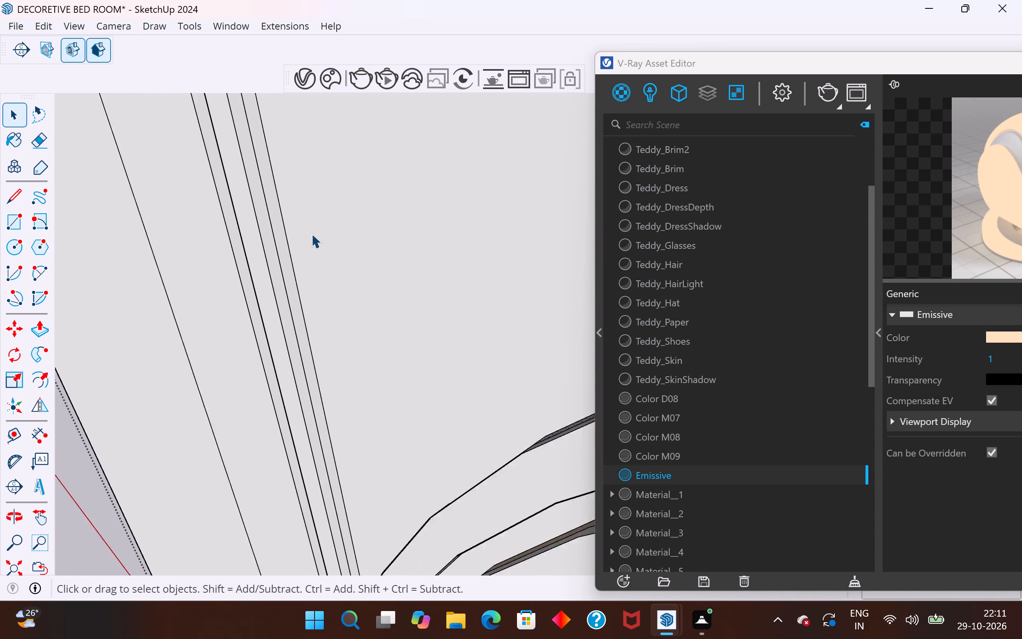
scroll(311, 234, up, 9)
click(297, 261)
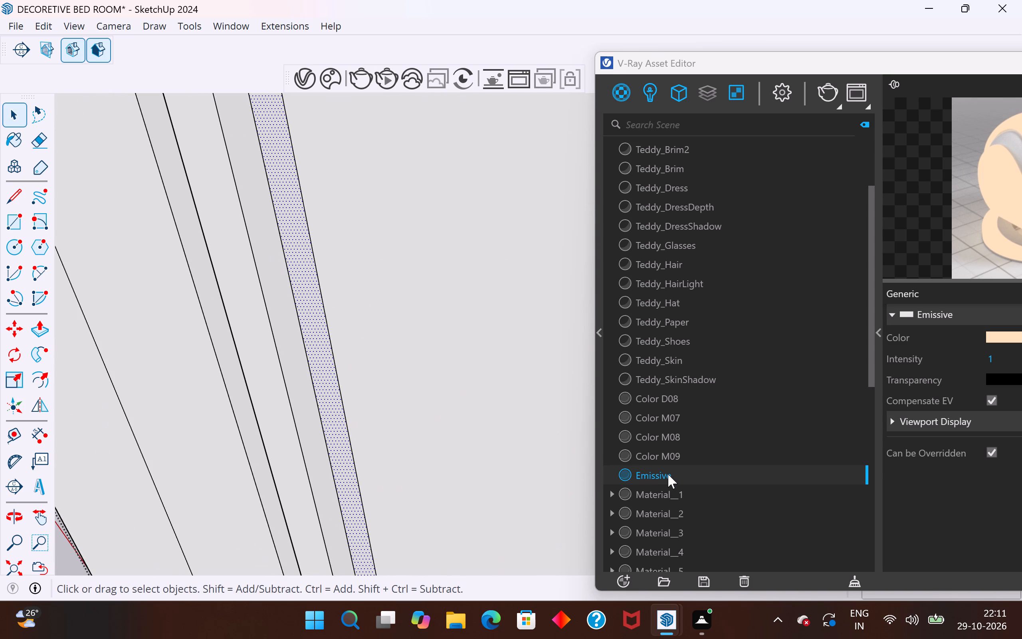
right_click(668, 474)
click(743, 296)
Apply the Emissive material to the deeper strip of the corner trim's innermost top edge face.
scroll(395, 377, down, 8)
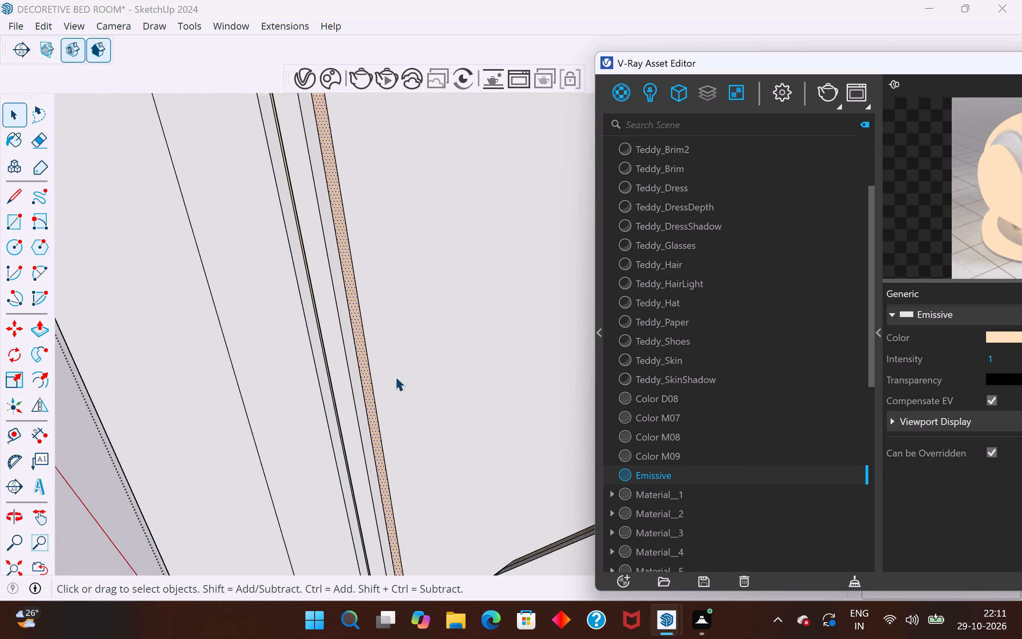
scroll(395, 377, down, 17)
middle_drag(426, 321, 549, 45)
scroll(320, 437, down, 6)
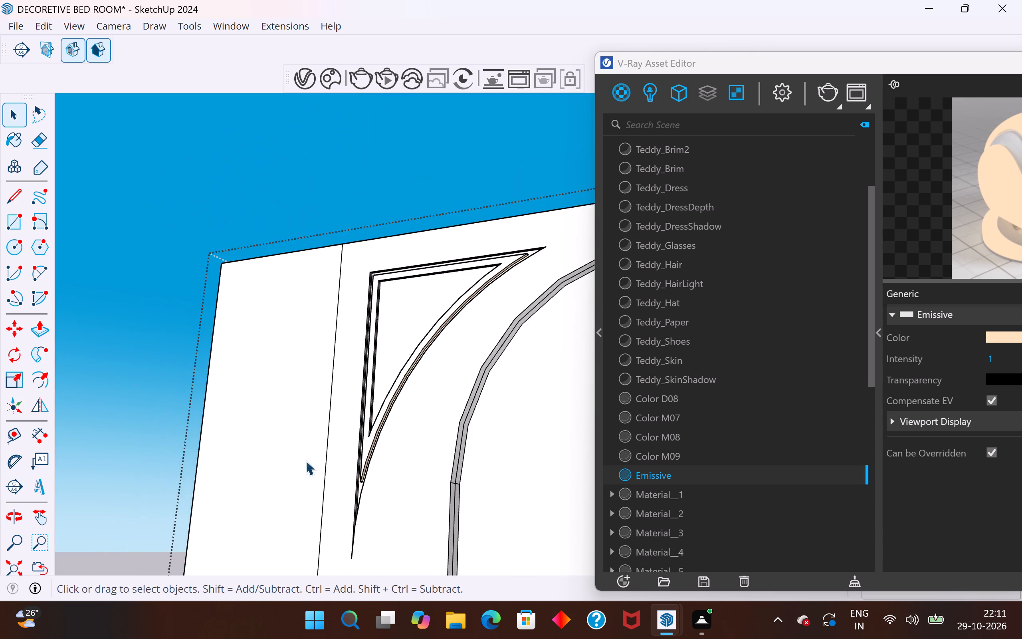
middle_drag(432, 255, 464, 101)
scroll(432, 252, up, 1)
scroll(434, 218, up, 18)
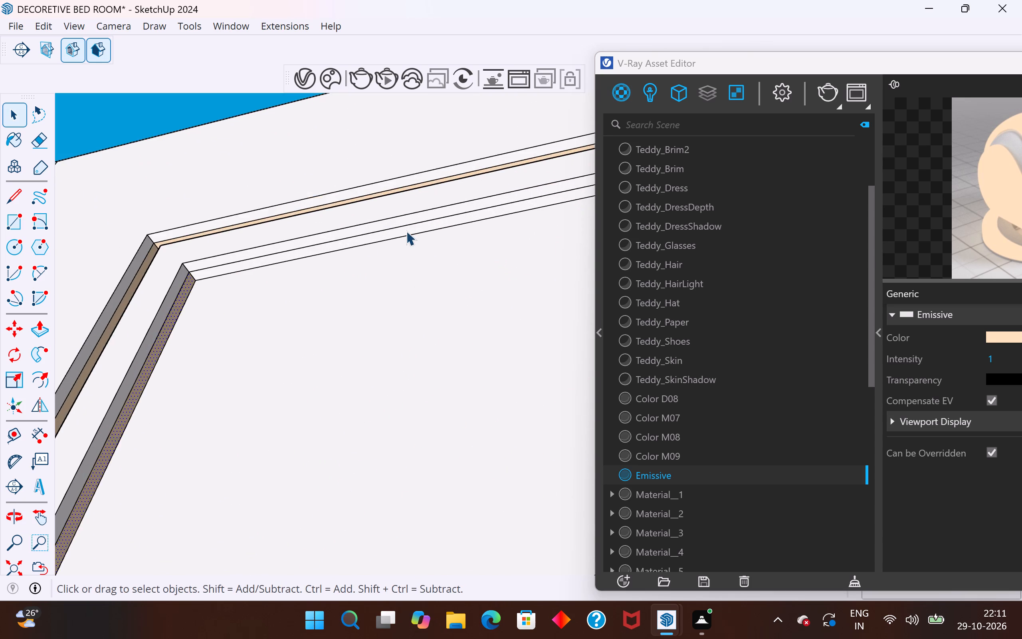
scroll(406, 231, up, 2)
middle_drag(405, 232, 393, 196)
scroll(398, 202, up, 1)
click(394, 238)
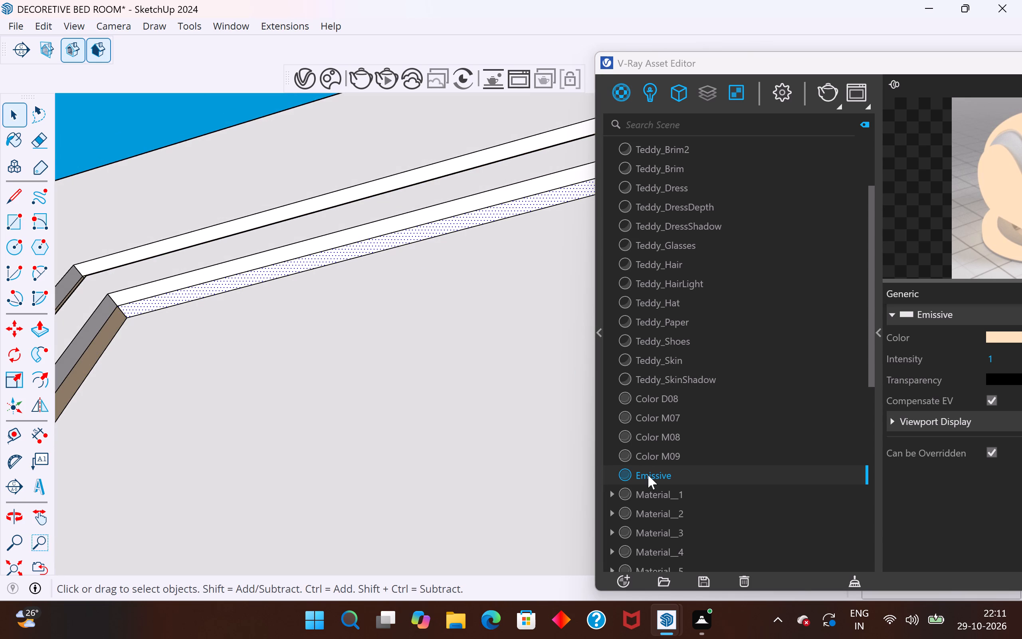
right_click(648, 475)
click(690, 298)
Apply the Emissive material to the top side face of the left-hand corner trim's middle outline.
scroll(377, 379, down, 11)
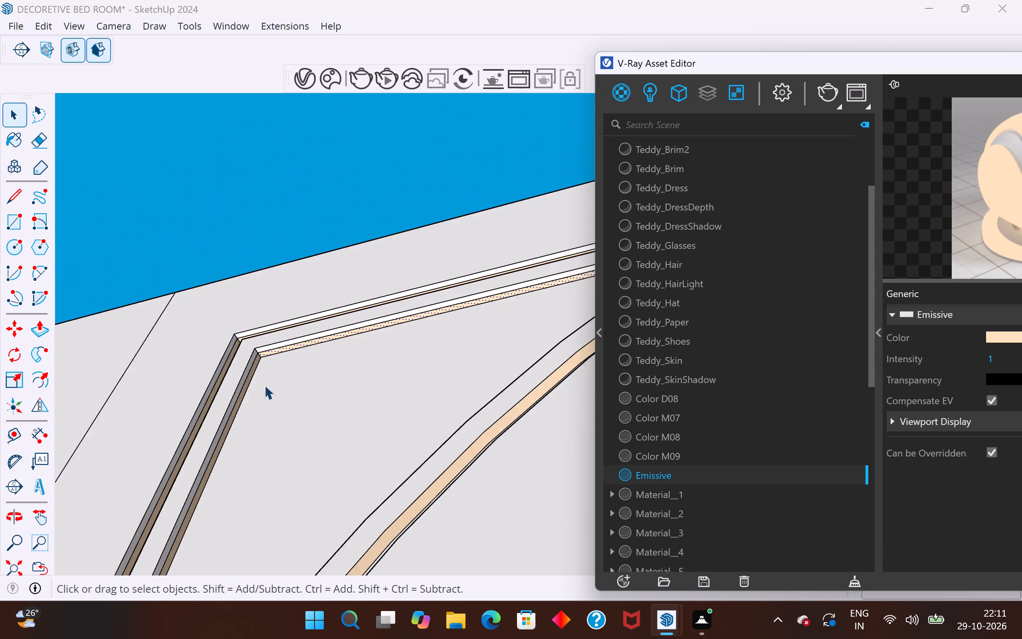
scroll(264, 385, down, 13)
middle_drag(235, 427, 380, 638)
scroll(238, 428, down, 9)
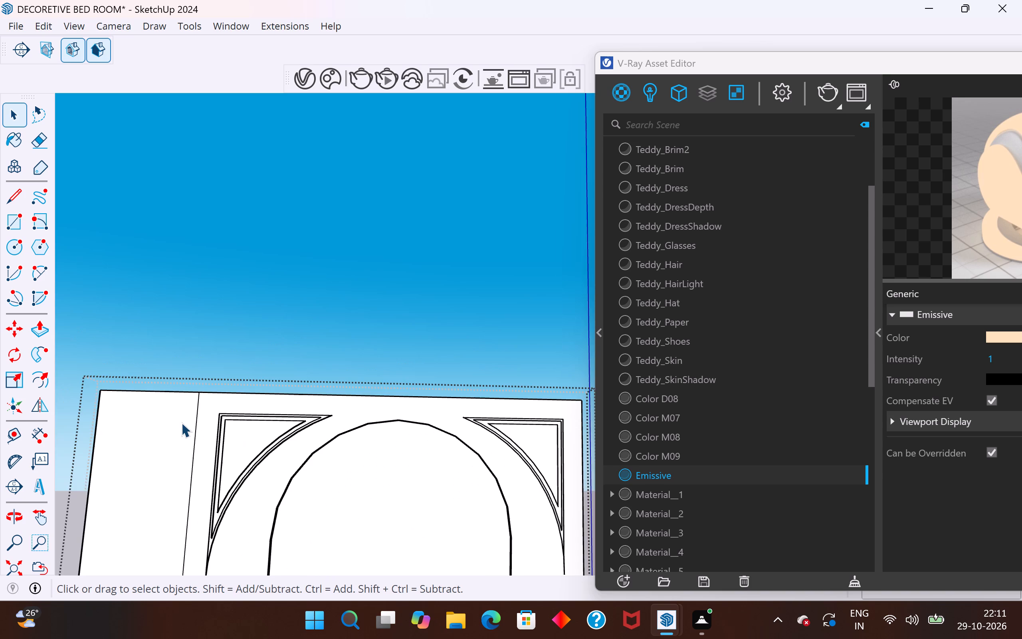
scroll(181, 423, down, 9)
middle_drag(190, 444, 257, 547)
scroll(328, 354, up, 16)
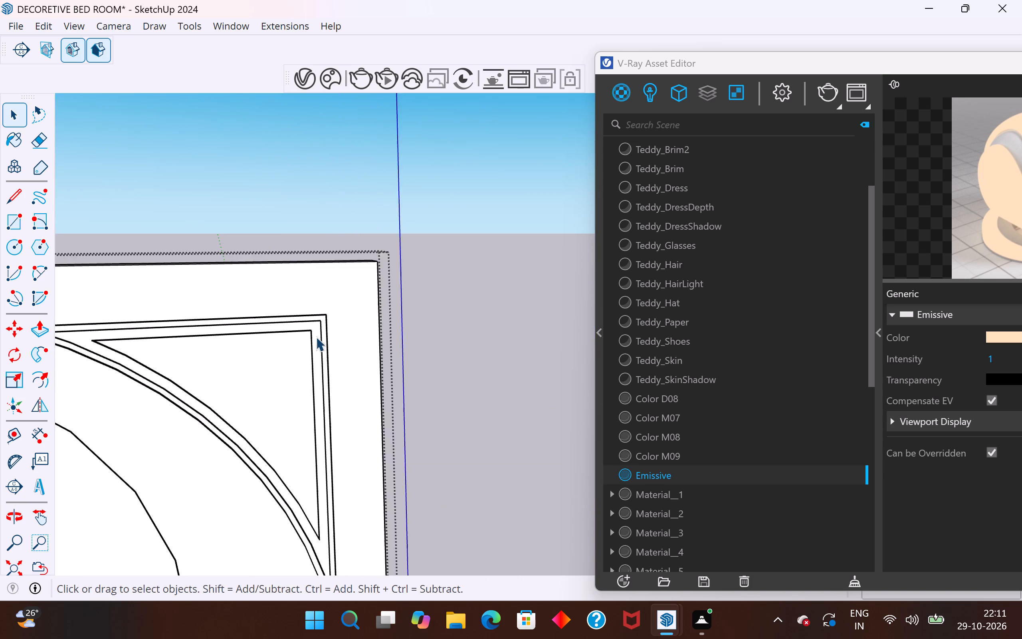
scroll(316, 337, up, 10)
middle_drag(316, 337, 524, 289)
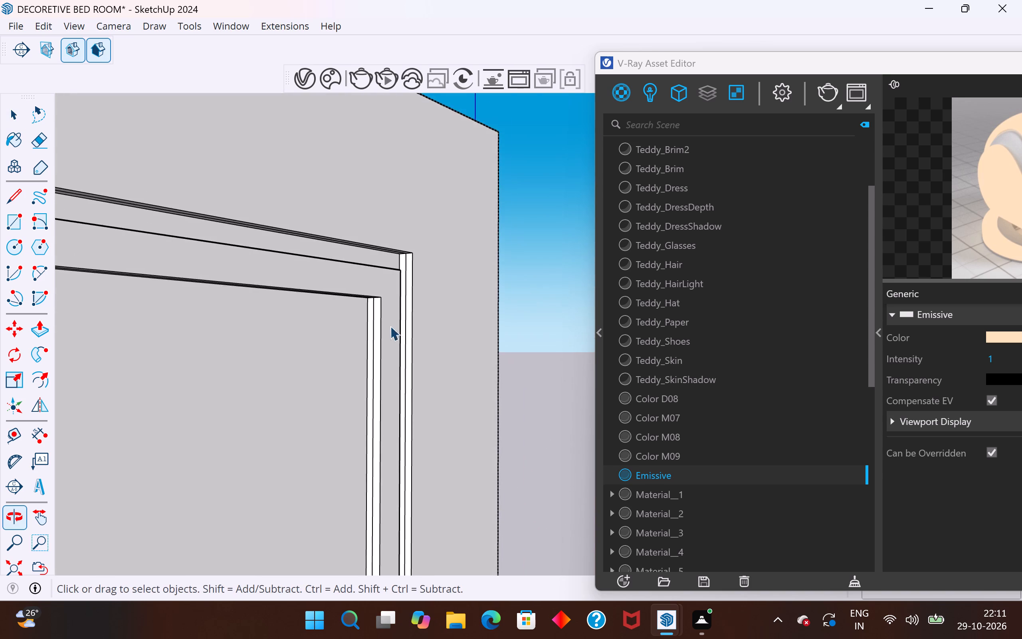
scroll(386, 317, up, 7)
scroll(494, 200, down, 16)
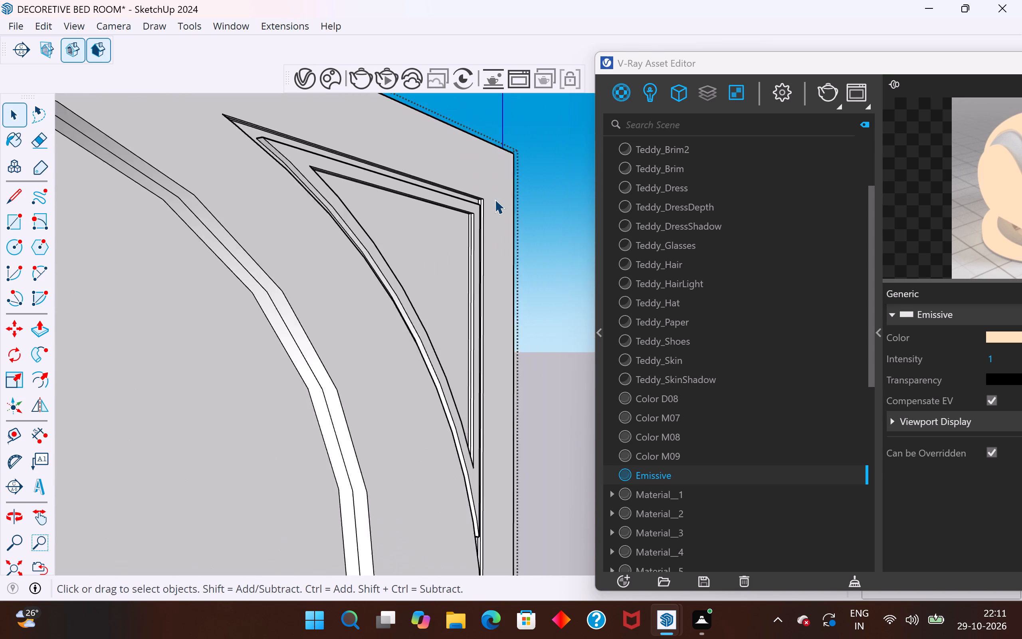
scroll(495, 199, down, 15)
scroll(315, 207, up, 9)
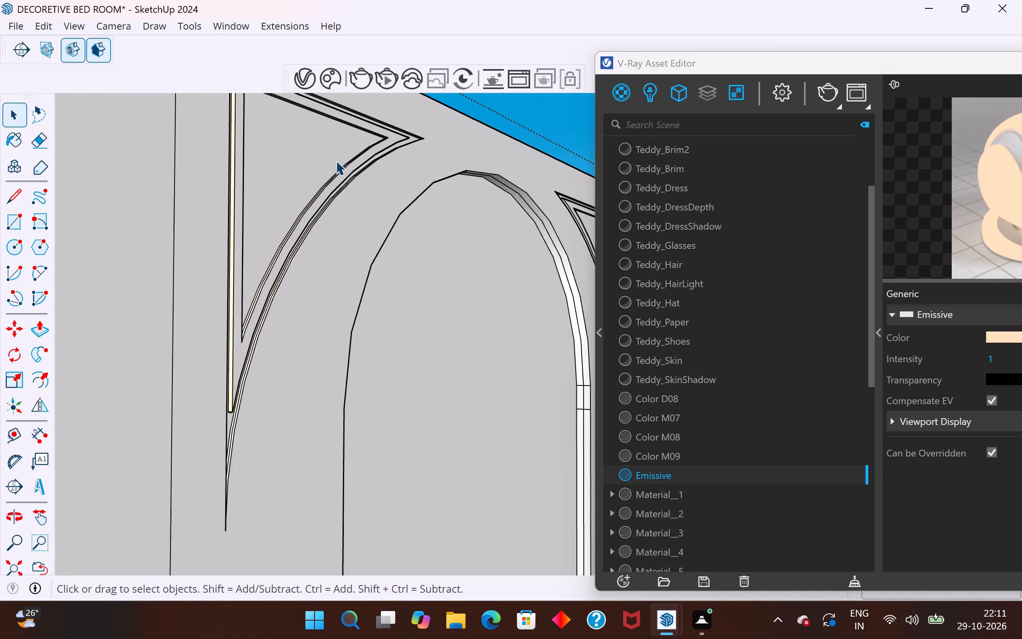
scroll(336, 161, up, 5)
middle_drag(346, 166, 25, 144)
middle_drag(259, 237, 215, 199)
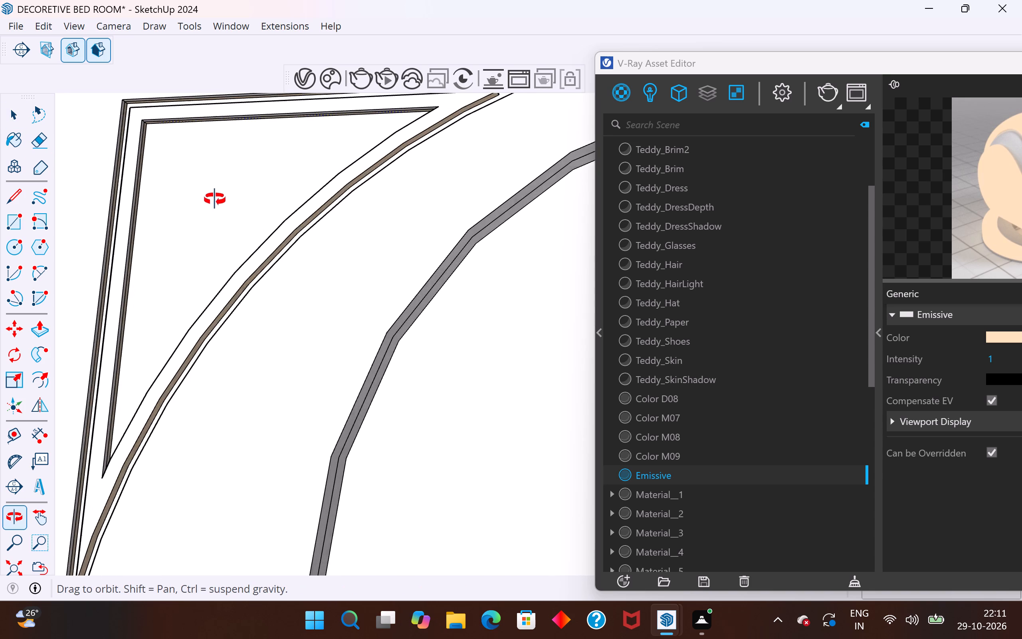
middle_drag(215, 199, 310, 488)
scroll(232, 282, up, 1)
scroll(319, 345, down, 4)
middle_drag(314, 246, 347, 323)
scroll(331, 207, up, 3)
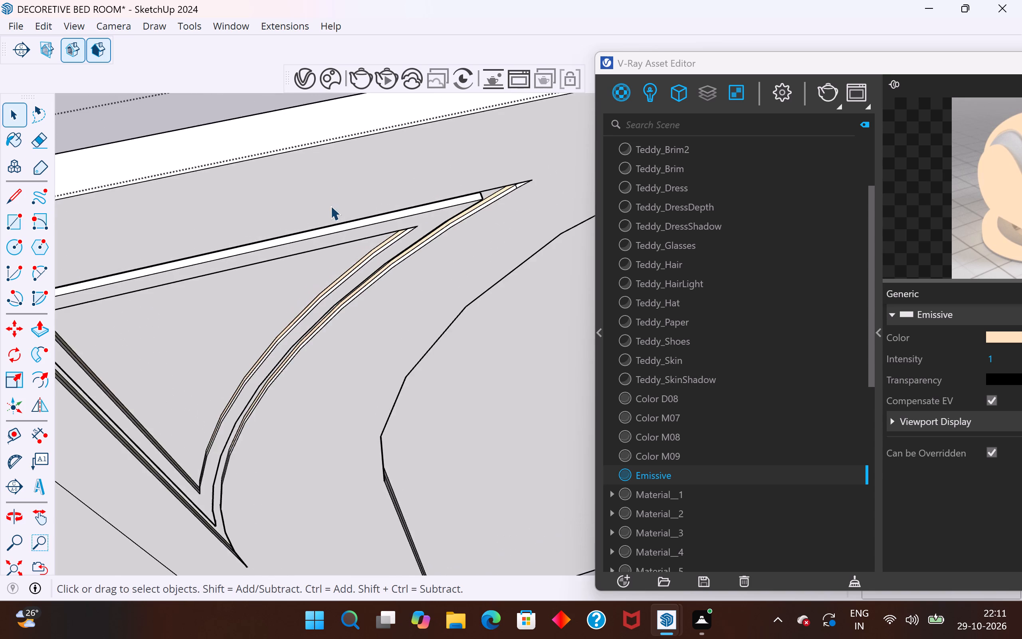
scroll(331, 206, up, 4)
scroll(433, 218, up, 7)
click(515, 189)
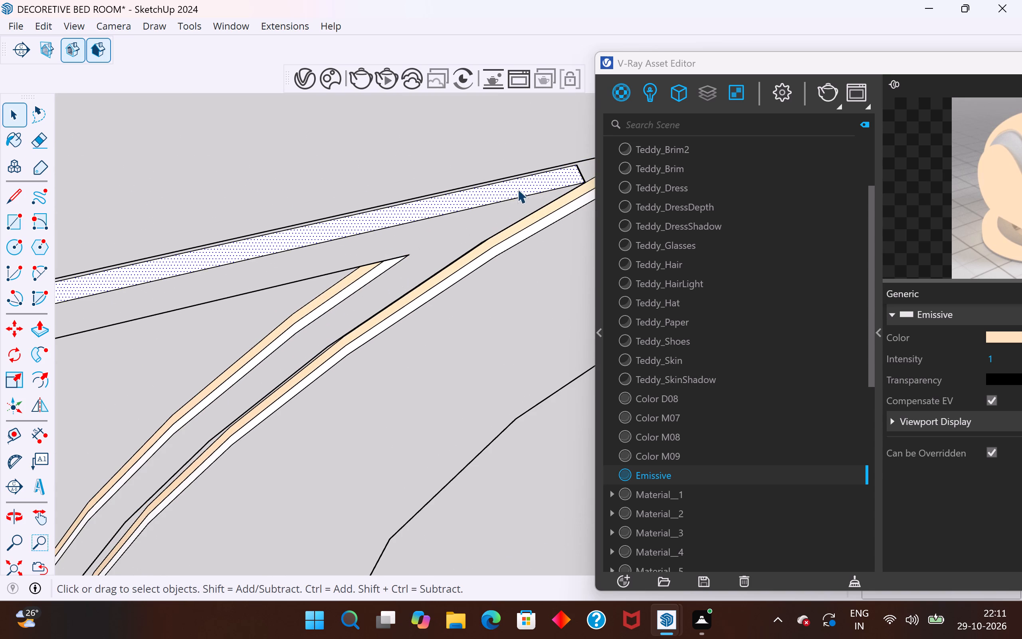
right_click(678, 475)
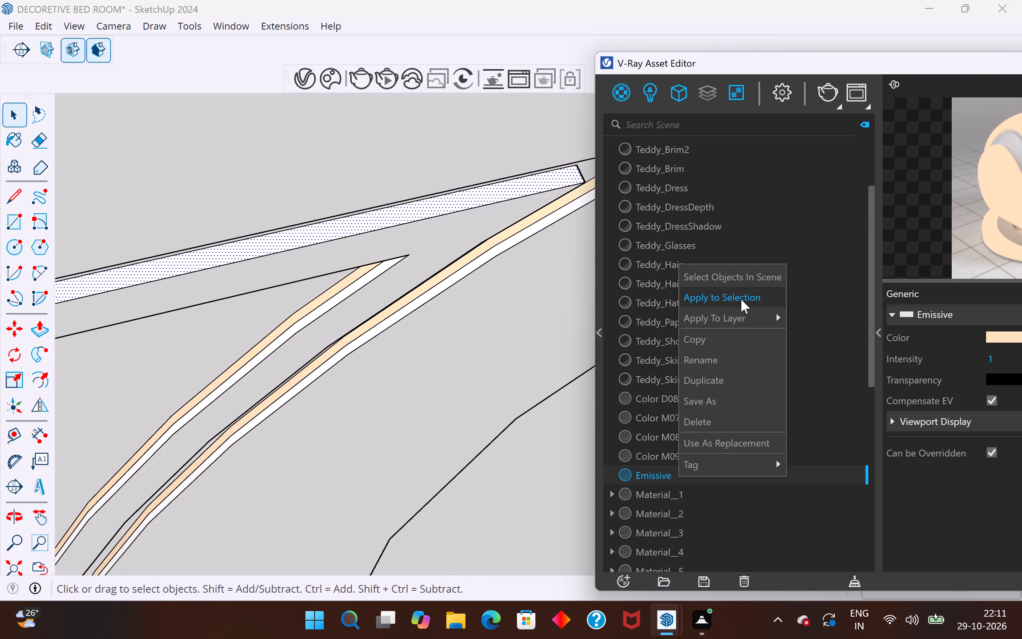
click(741, 299)
Apply the Emissive material to the deeper strip of the right-hand corner trim's outermost top edge face.
scroll(486, 372, down, 10)
middle_drag(417, 354, 488, 254)
middle_drag(241, 449, 416, 231)
middle_drag(290, 452, 21, 374)
middle_drag(241, 488, 188, 447)
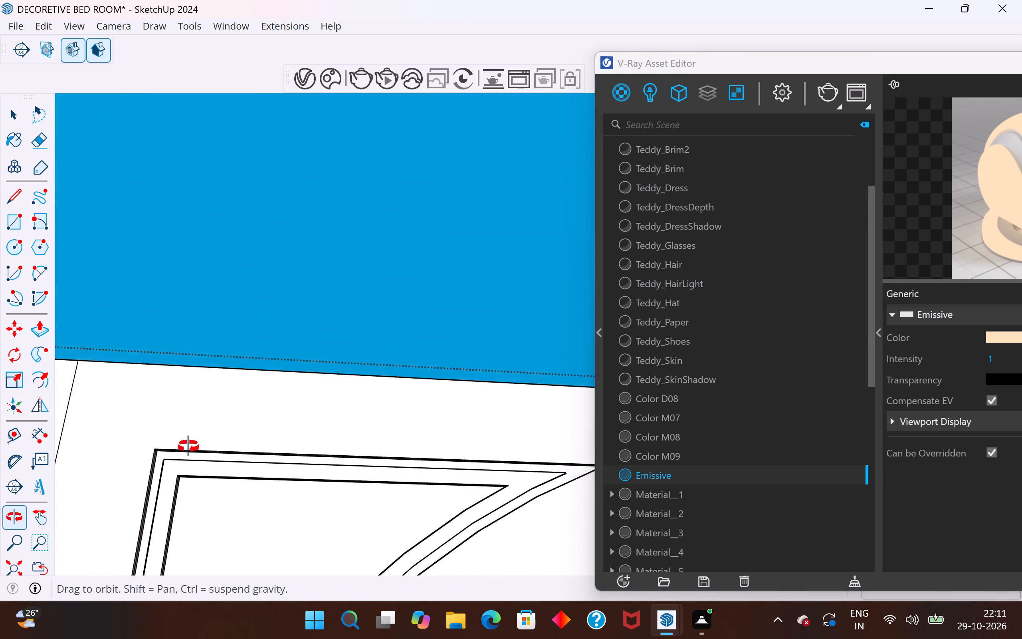
middle_drag(188, 447, 9, 466)
scroll(273, 371, down, 5)
scroll(312, 516, up, 9)
middle_drag(310, 466, 295, 419)
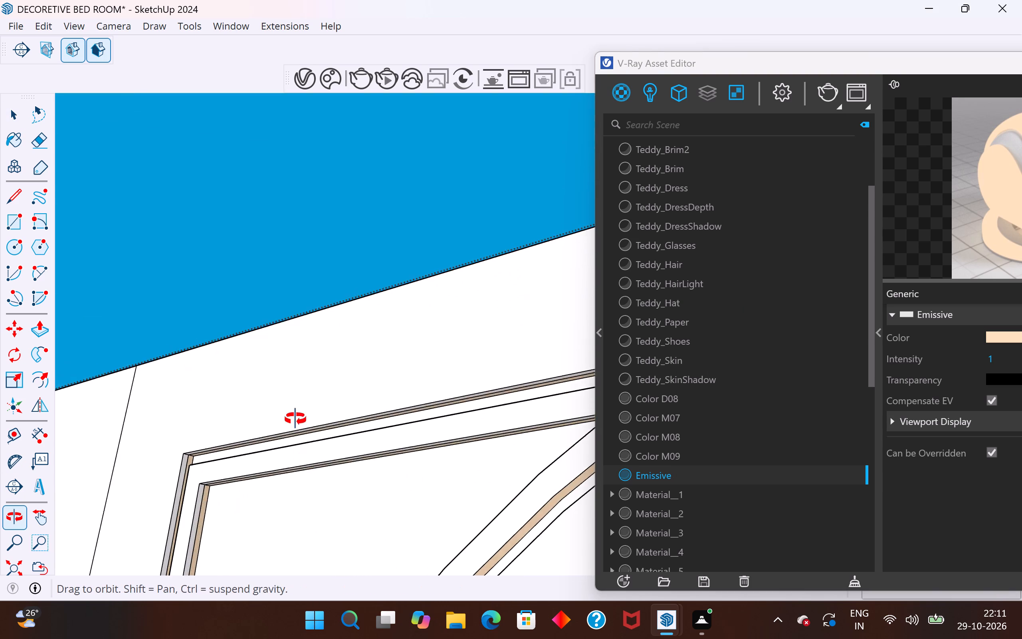
middle_drag(295, 419, 298, 563)
scroll(94, 385, down, 5)
scroll(181, 352, down, 19)
scroll(313, 393, up, 18)
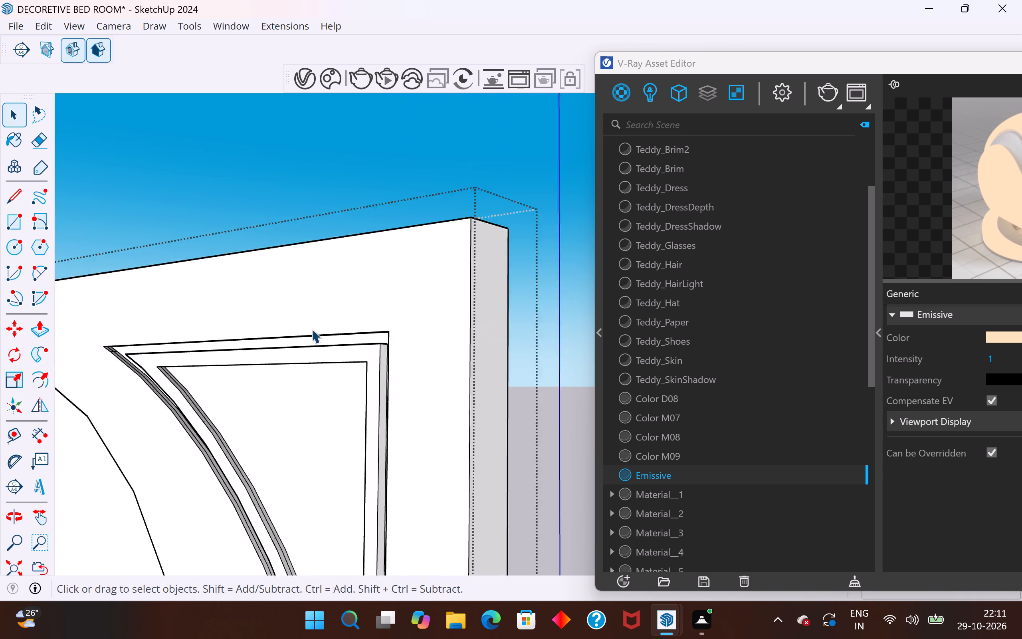
scroll(311, 329, up, 6)
middle_drag(308, 349, 339, 209)
scroll(339, 317, up, 7)
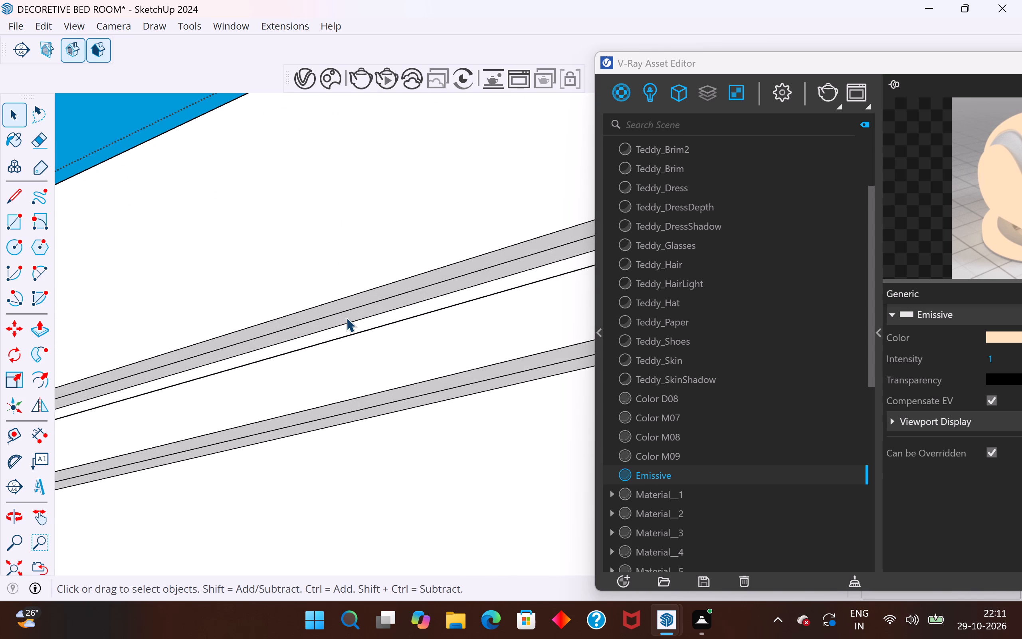
click(346, 318)
right_click(658, 473)
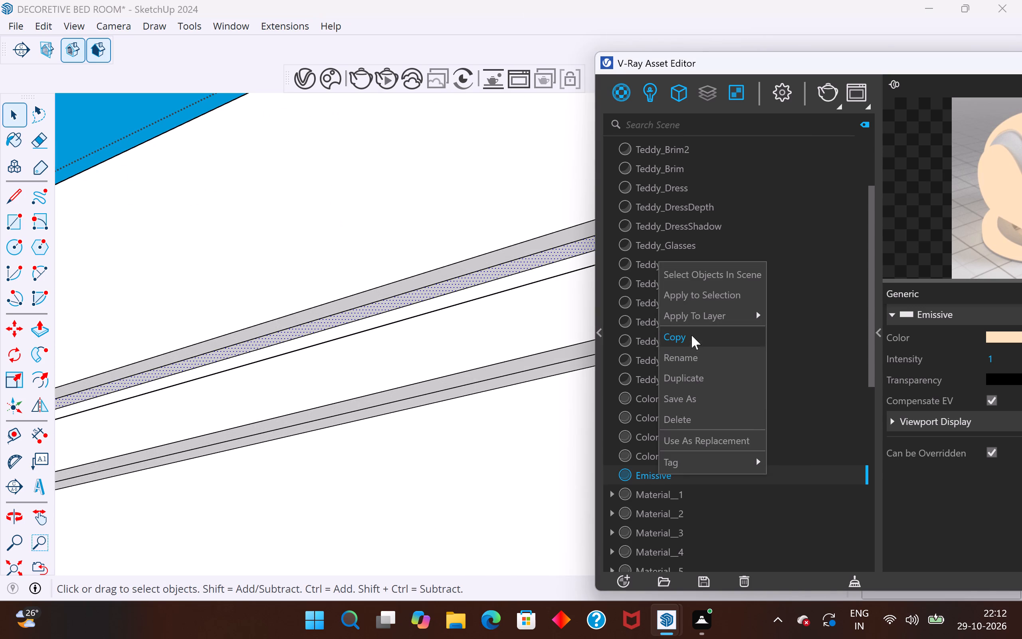
click(706, 297)
Apply the Emissive material to the deeper strip of the short segment joining the right-hand trim's outermost top edge and curve.
scroll(548, 287, down, 15)
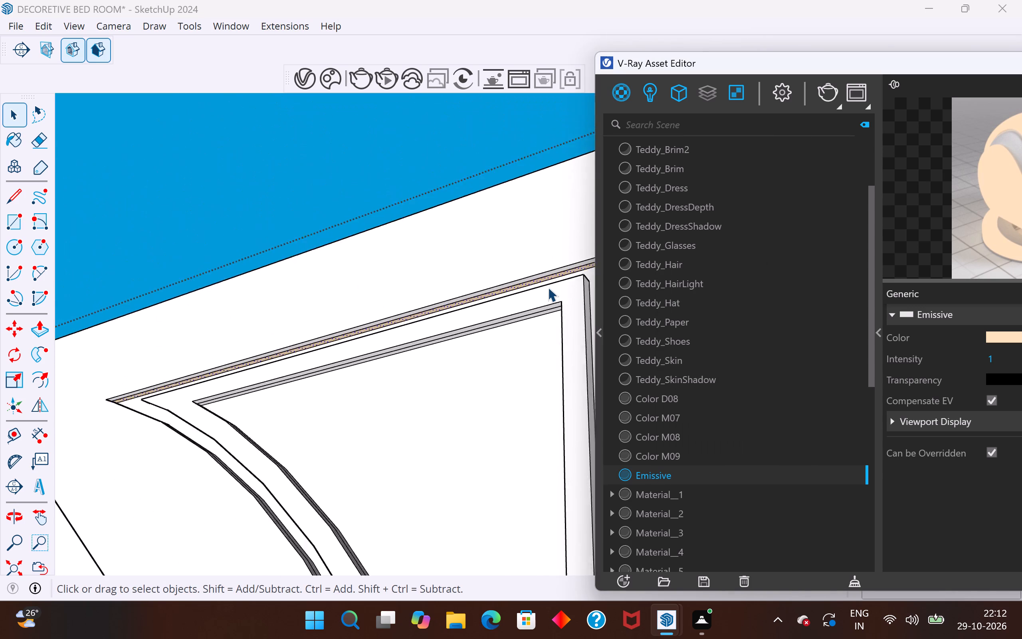
scroll(548, 287, down, 2)
middle_drag(491, 329, 278, 456)
scroll(442, 340, up, 18)
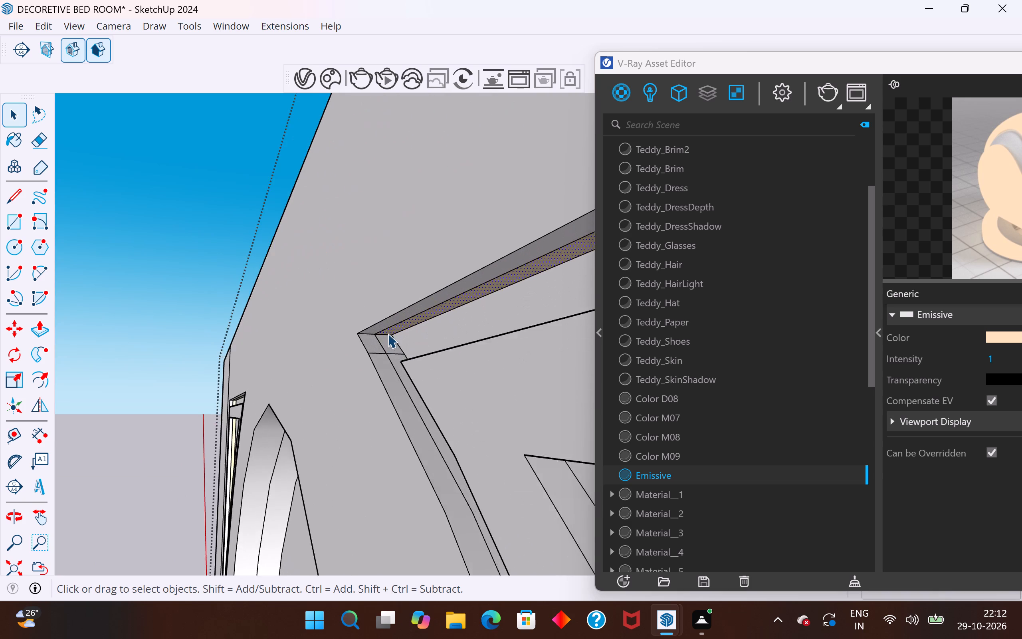
scroll(388, 333, up, 4)
click(390, 341)
right_click(679, 476)
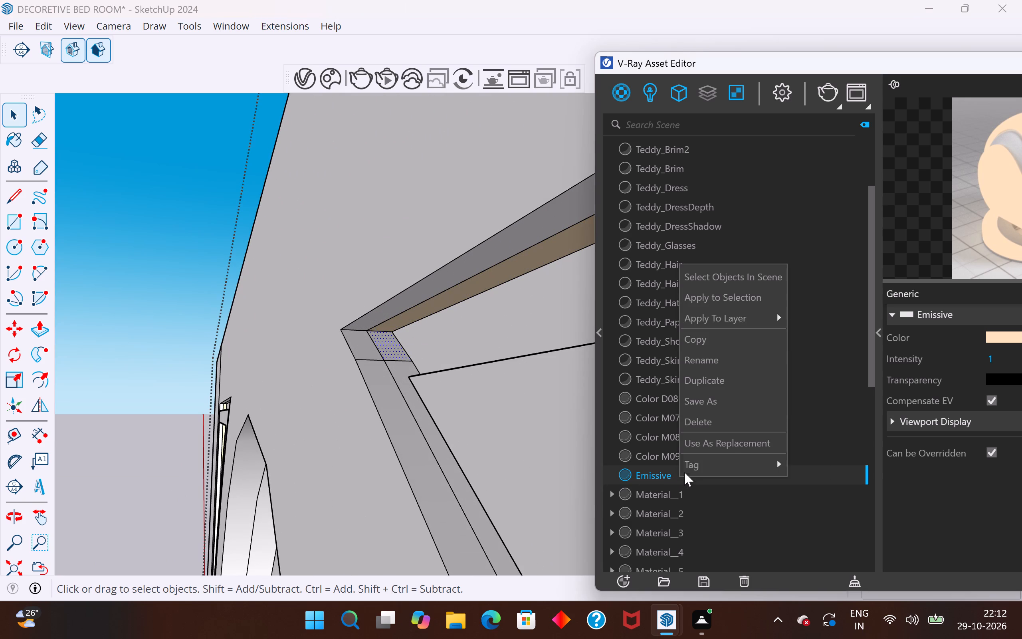
click(739, 298)
Apply the Emissive material to the deeper strip of the right-hand corner trim's remaining outermost curved edge face.
scroll(386, 299, down, 5)
scroll(392, 362, up, 4)
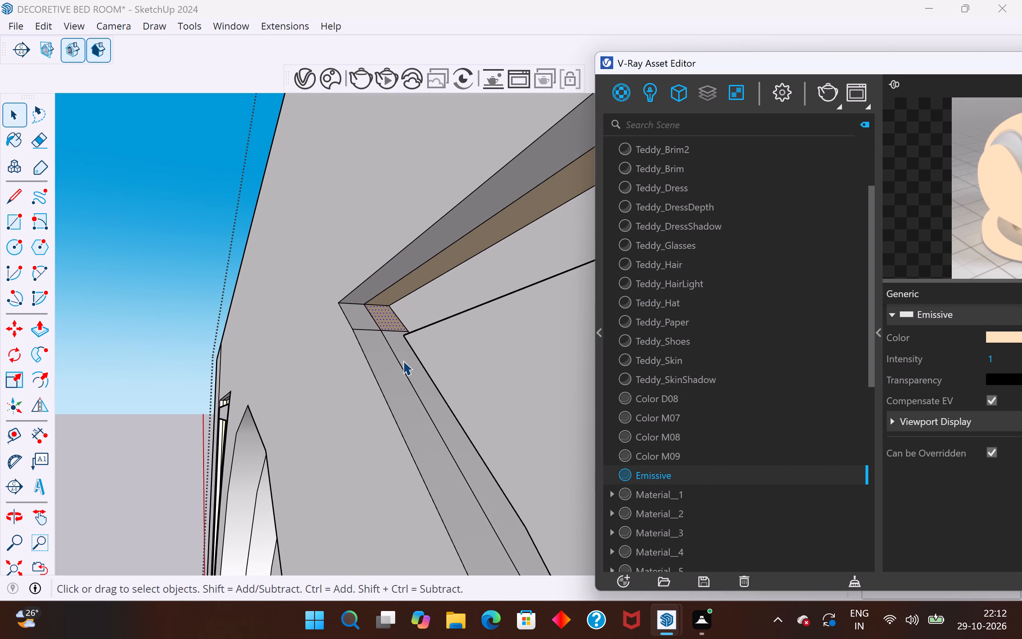
click(403, 361)
right_click(679, 476)
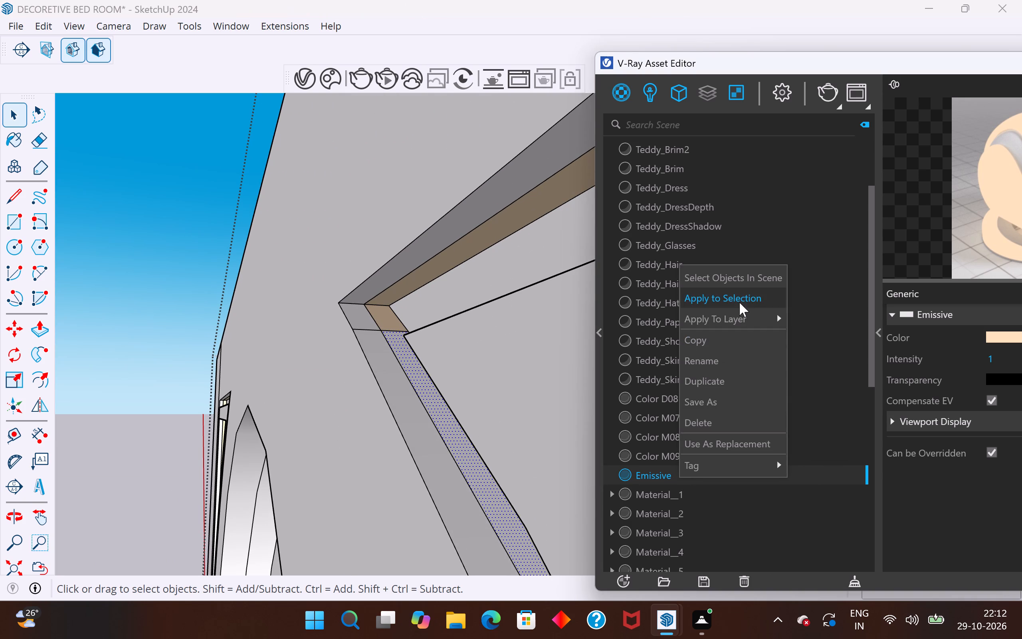
click(739, 302)
Apply the Emissive material to the deeper strip of the right-hand corner trim's outermost vertical edge face.
scroll(402, 321, down, 17)
scroll(420, 305, down, 5)
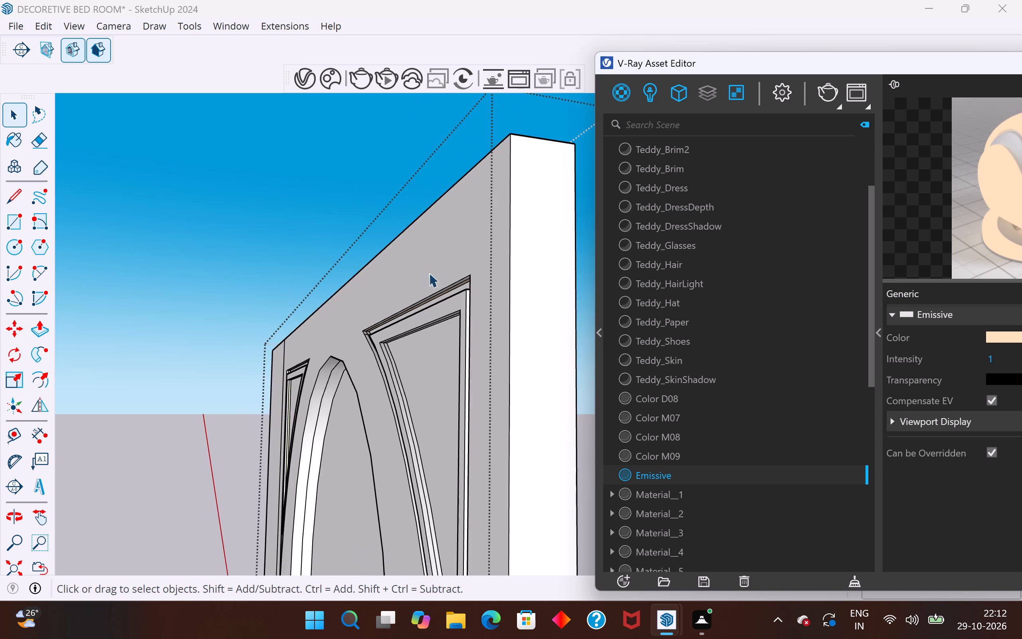
scroll(434, 262, down, 5)
middle_drag(433, 363, 444, 518)
scroll(404, 318, up, 16)
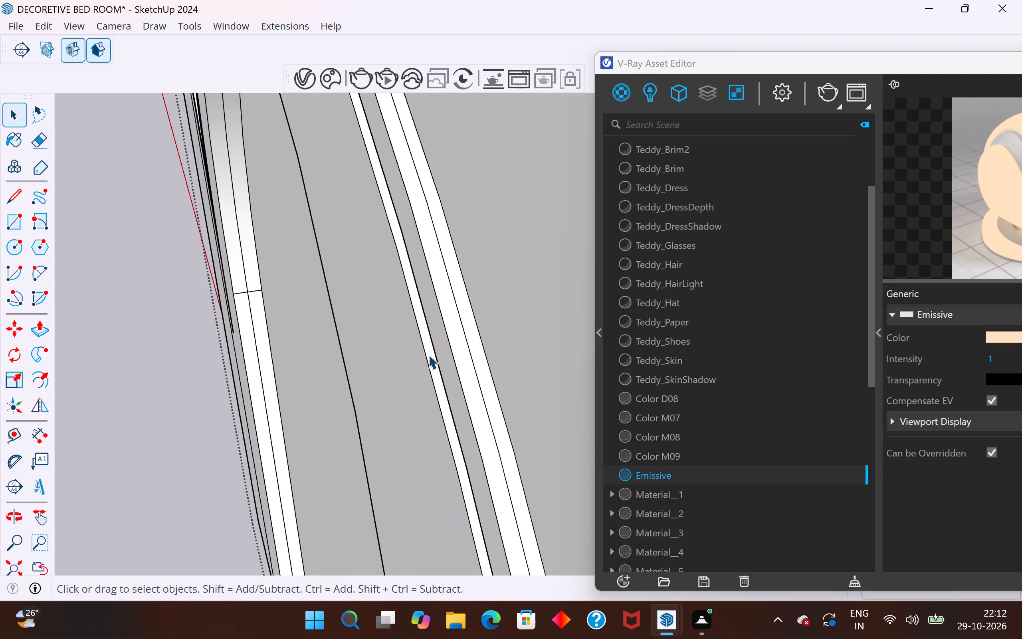
middle_drag(428, 355, 543, 278)
scroll(352, 209, down, 18)
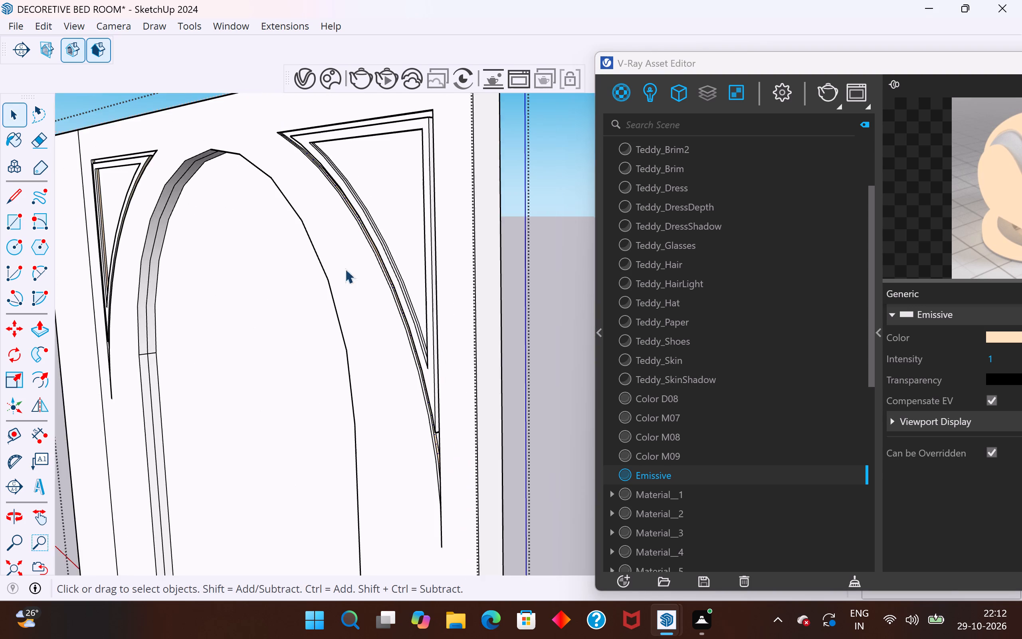
middle_drag(399, 444, 469, 510)
scroll(398, 270, down, 6)
scroll(325, 250, up, 1)
scroll(307, 254, down, 5)
middle_drag(371, 447, 531, 456)
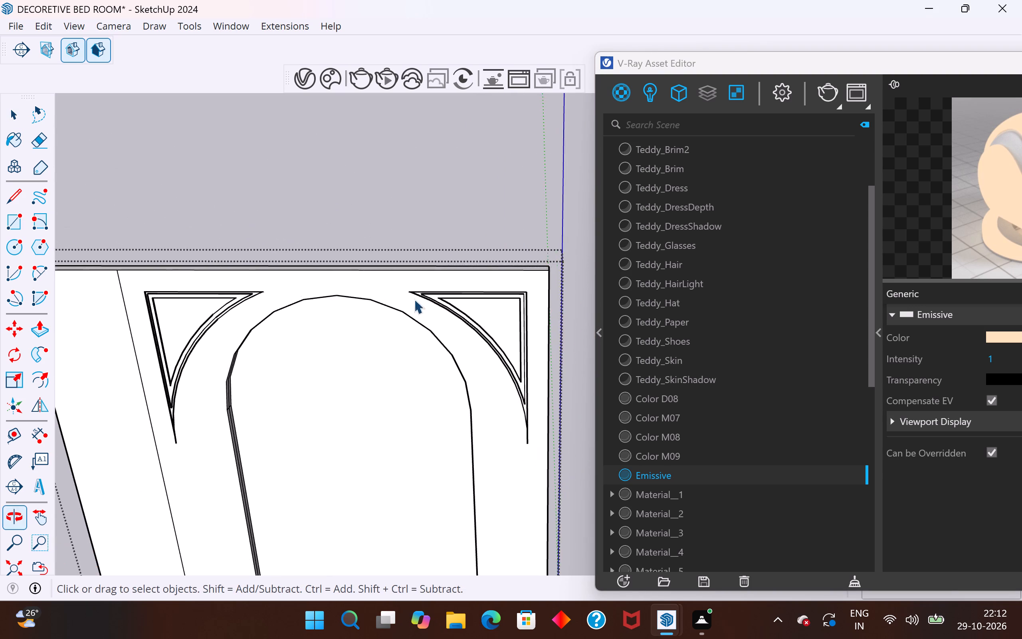
scroll(281, 289, down, 5)
middle_drag(388, 437, 529, 429)
scroll(503, 407, up, 17)
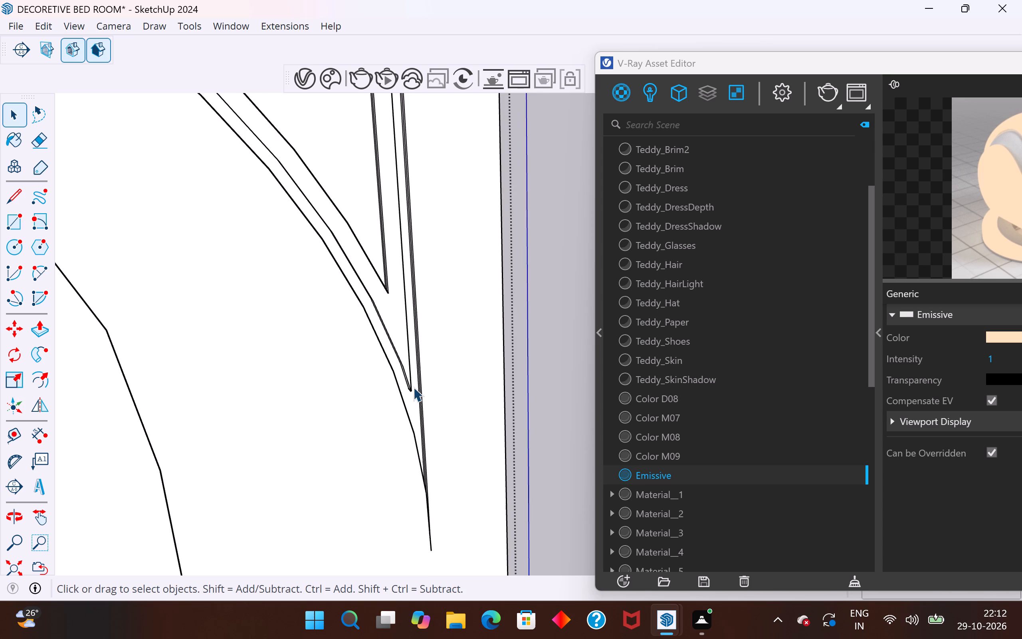
scroll(413, 387, up, 9)
middle_drag(407, 401, 494, 425)
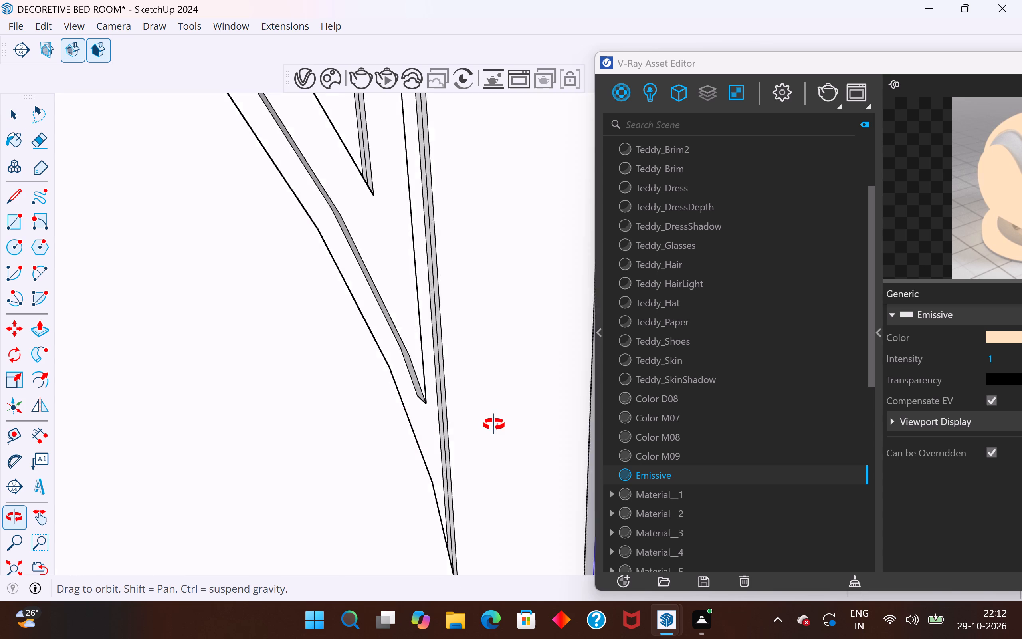
middle_drag(494, 425, 497, 423)
scroll(420, 432, up, 7)
click(450, 427)
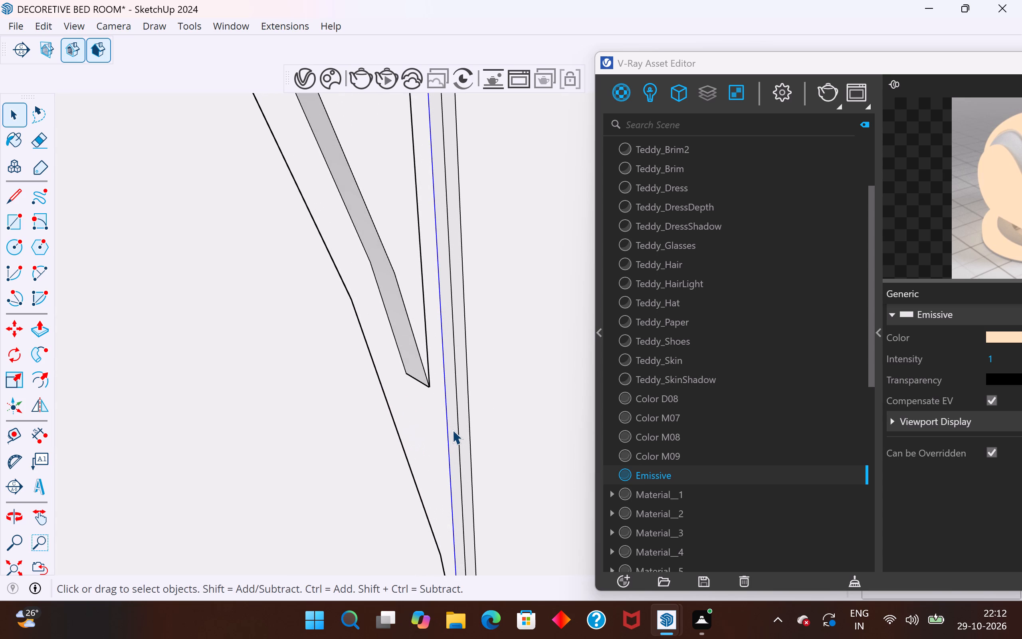
click(452, 430)
right_click(673, 474)
click(717, 298)
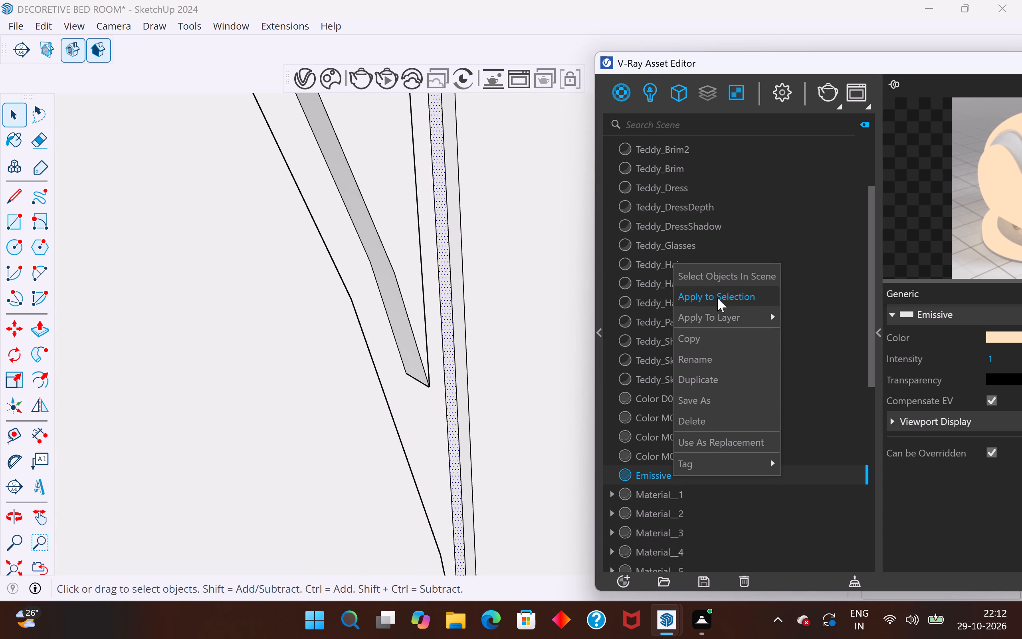
Apply the Emissive material to the top side face of the right-hand corner trim's middle outline.
scroll(523, 456, down, 5)
scroll(523, 456, up, 1)
scroll(523, 456, down, 18)
scroll(528, 223, up, 5)
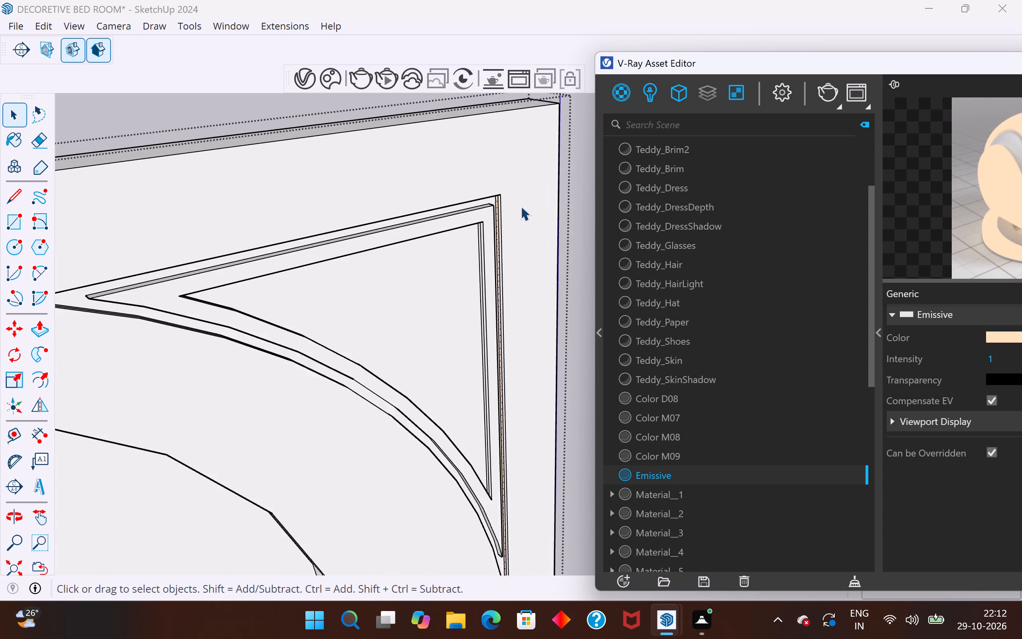
scroll(521, 206, up, 4)
middle_drag(501, 189, 352, 83)
scroll(473, 198, up, 1)
middle_drag(474, 185, 458, 73)
middle_drag(466, 167, 466, 125)
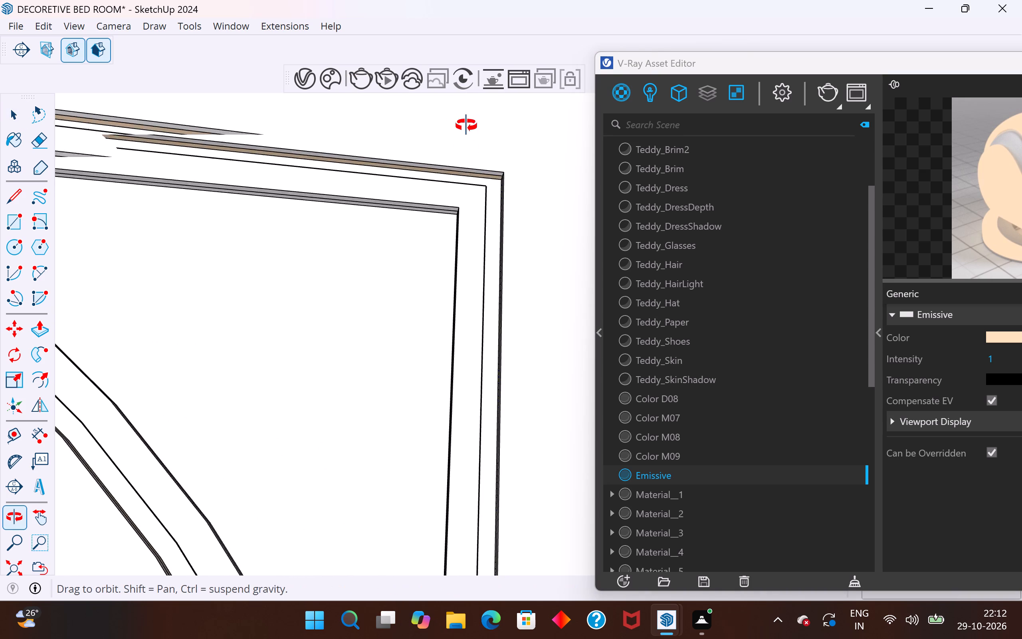
middle_drag(466, 125, 487, 393)
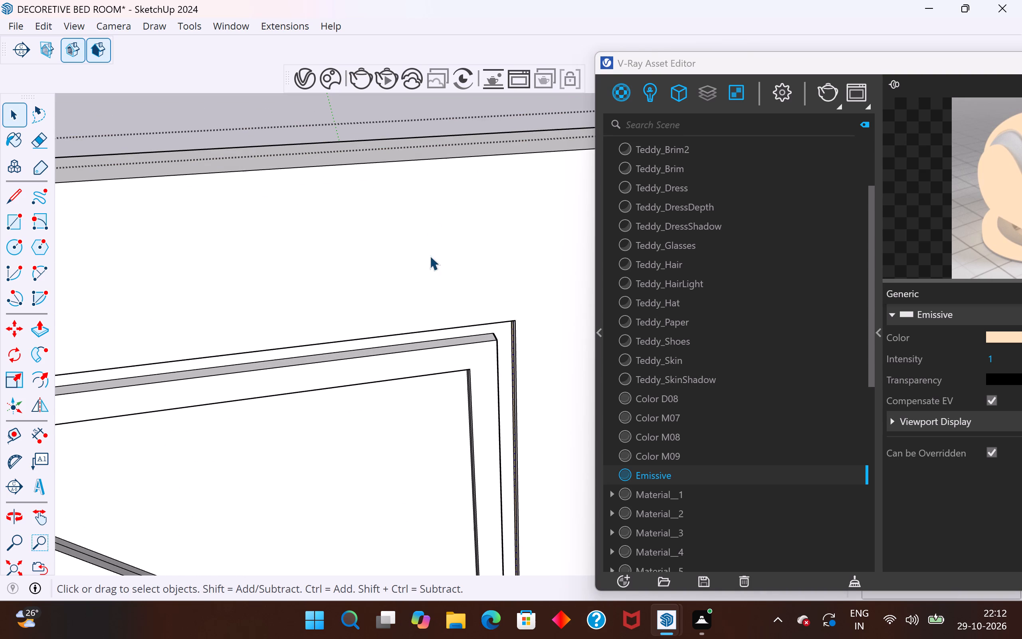
scroll(445, 207, down, 2)
middle_drag(472, 251, 357, 364)
scroll(463, 316, up, 9)
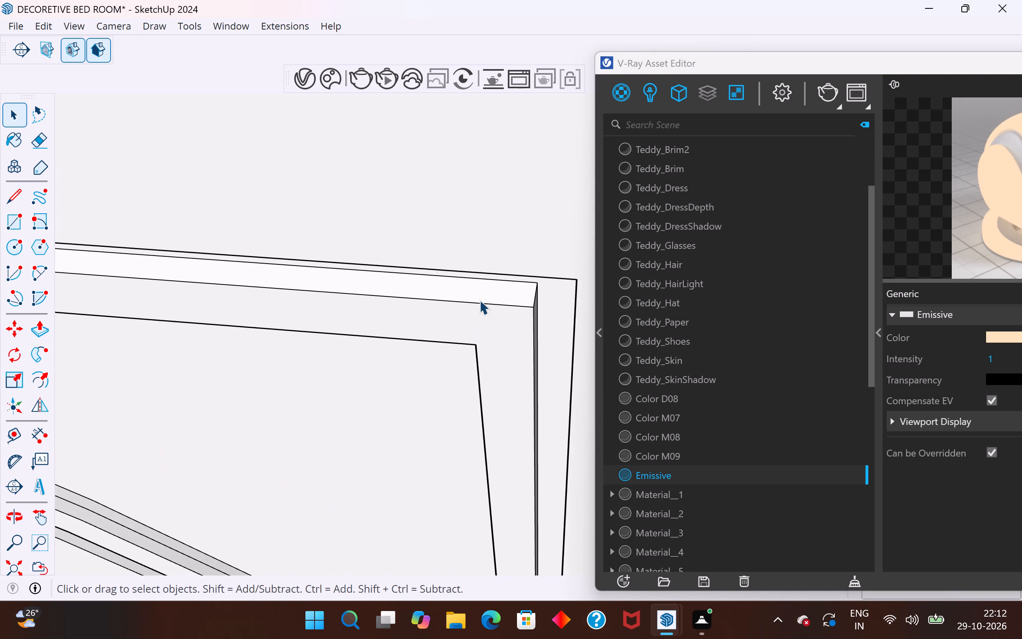
click(484, 294)
right_click(658, 476)
click(717, 298)
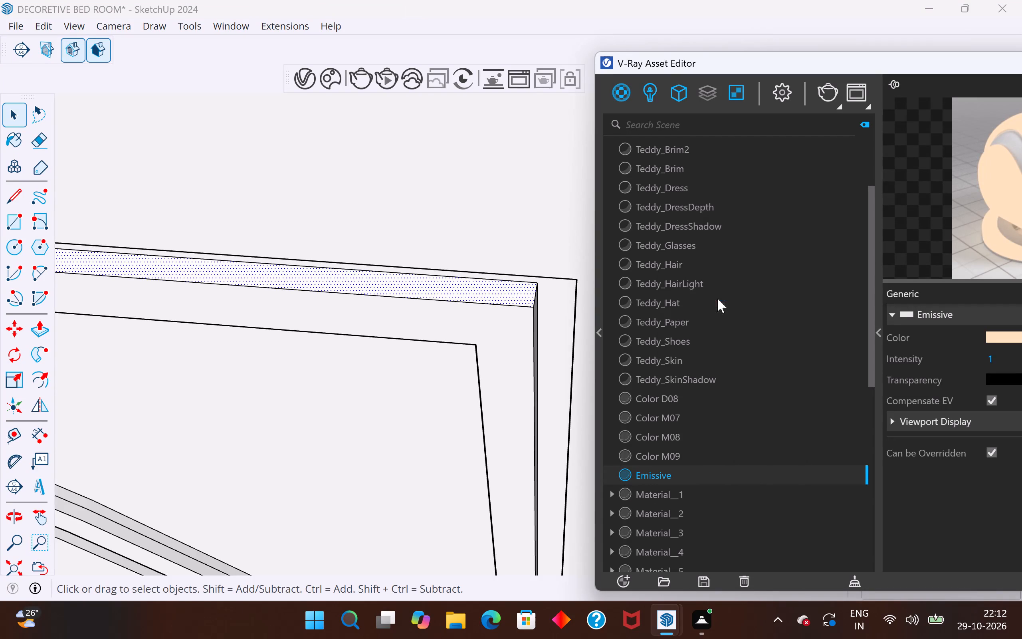
Apply the Emissive material to the vertical side face of the right-hand corner trim's middle outline.
scroll(459, 185, down, 9)
middle_drag(498, 273, 310, 245)
scroll(534, 271, up, 2)
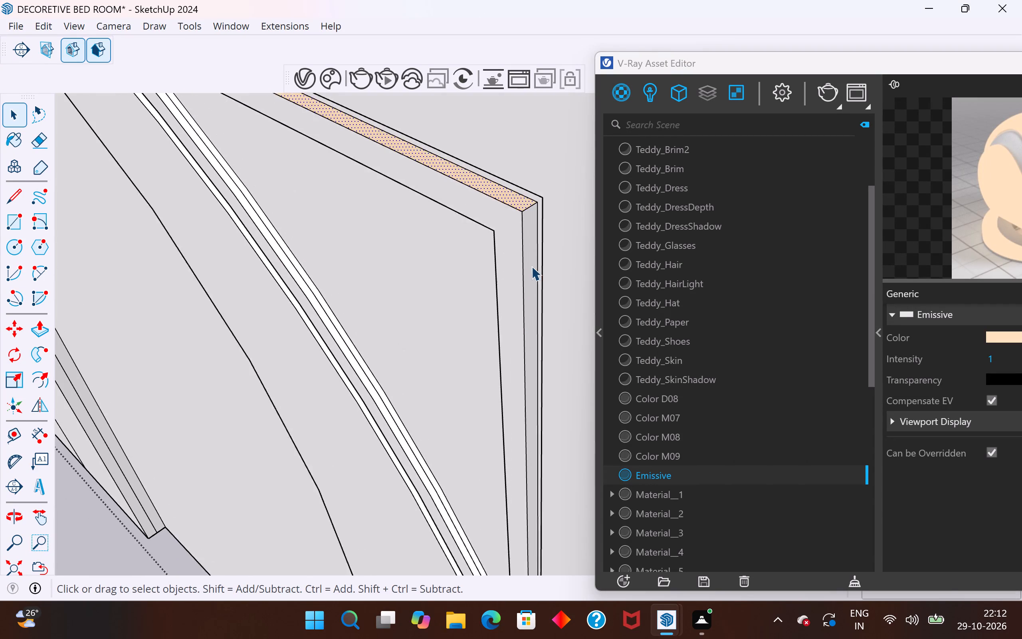
scroll(531, 266, up, 2)
click(531, 259)
right_click(654, 473)
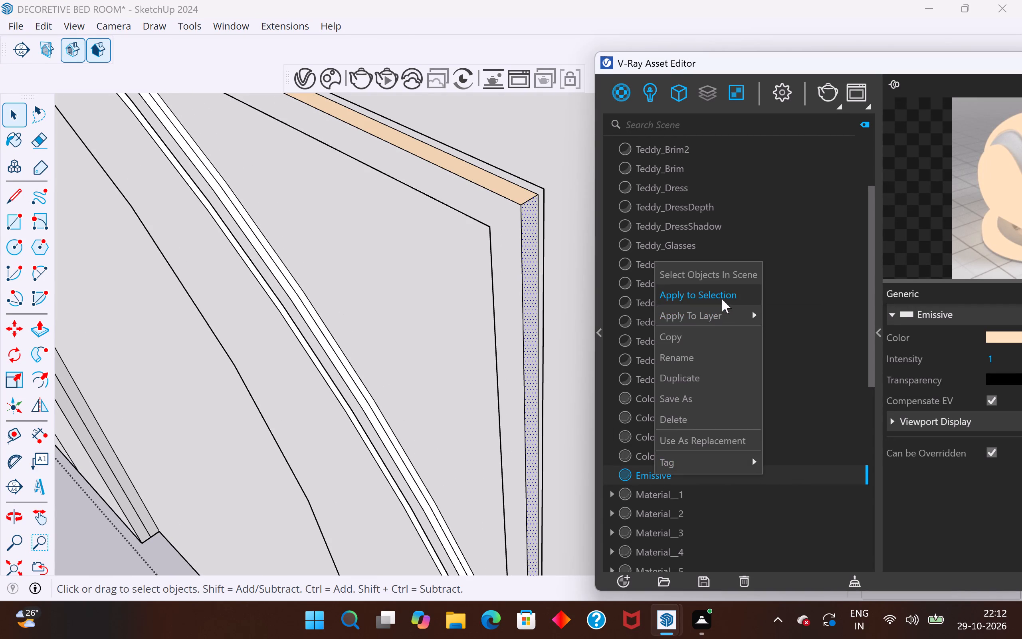
click(722, 299)
Apply the Emissive material to the curved side face of the right-hand corner trim's middle outline.
scroll(623, 155, down, 5)
scroll(518, 262, down, 12)
scroll(515, 514, up, 4)
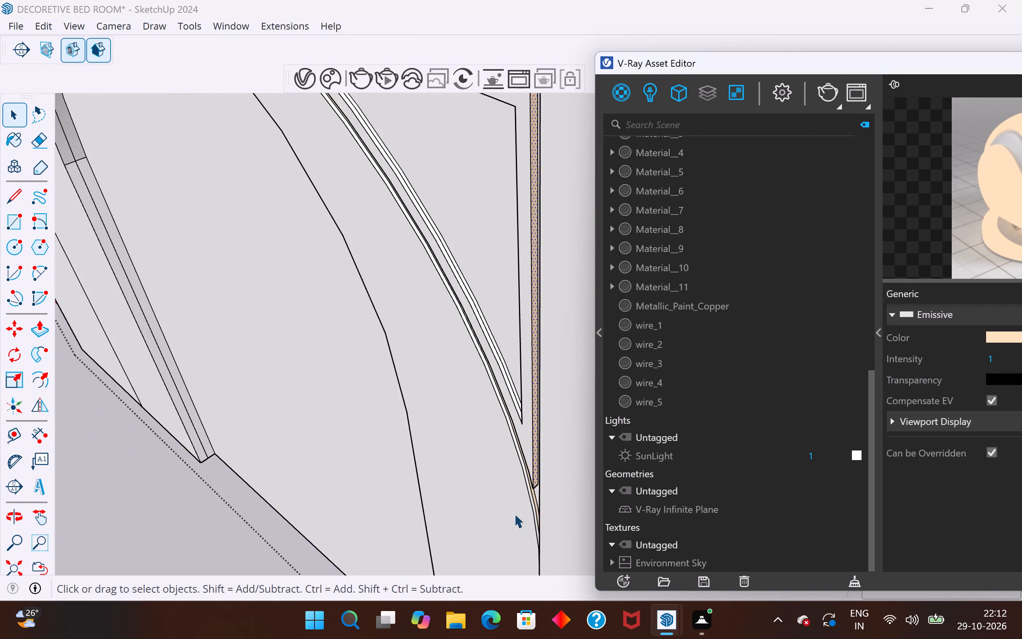
middle_drag(517, 494, 580, 186)
middle_drag(422, 333, 551, 313)
middle_drag(400, 321, 578, 369)
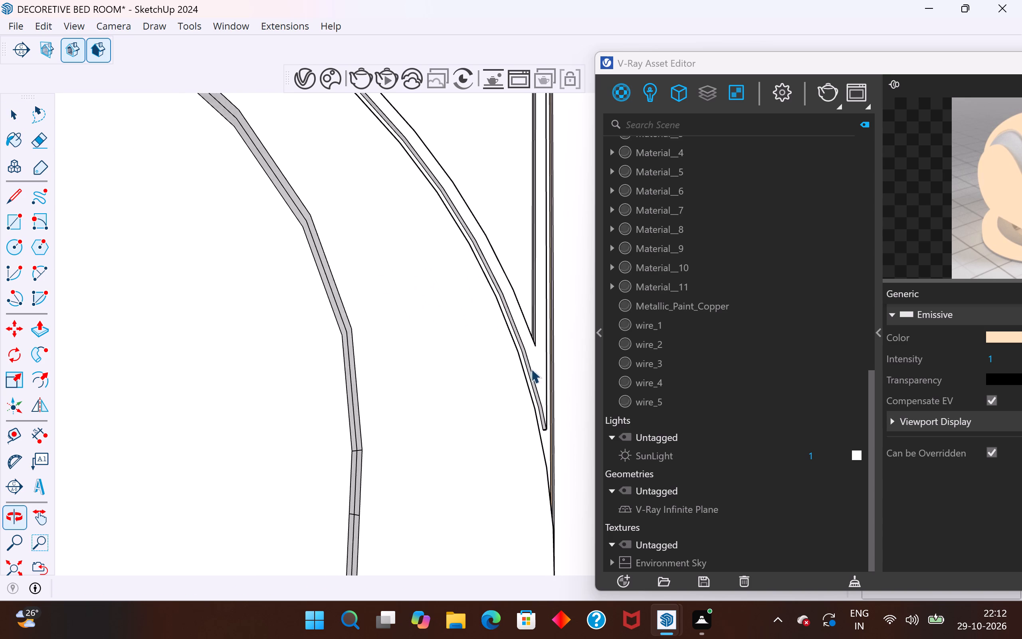
scroll(509, 369, up, 14)
click(543, 338)
click(540, 350)
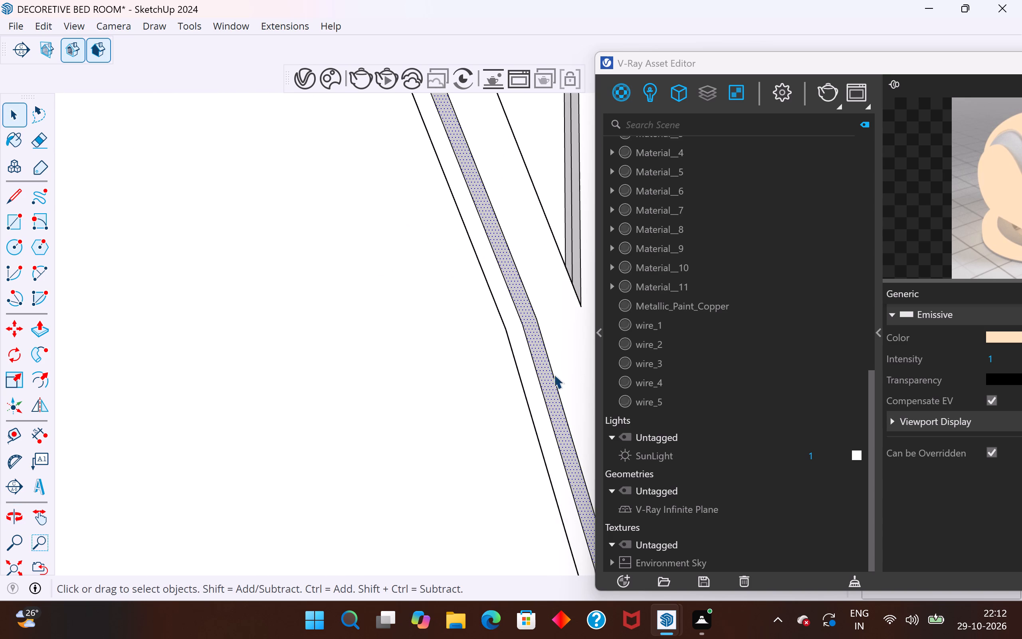
scroll(673, 485, down, 4)
scroll(673, 486, up, 4)
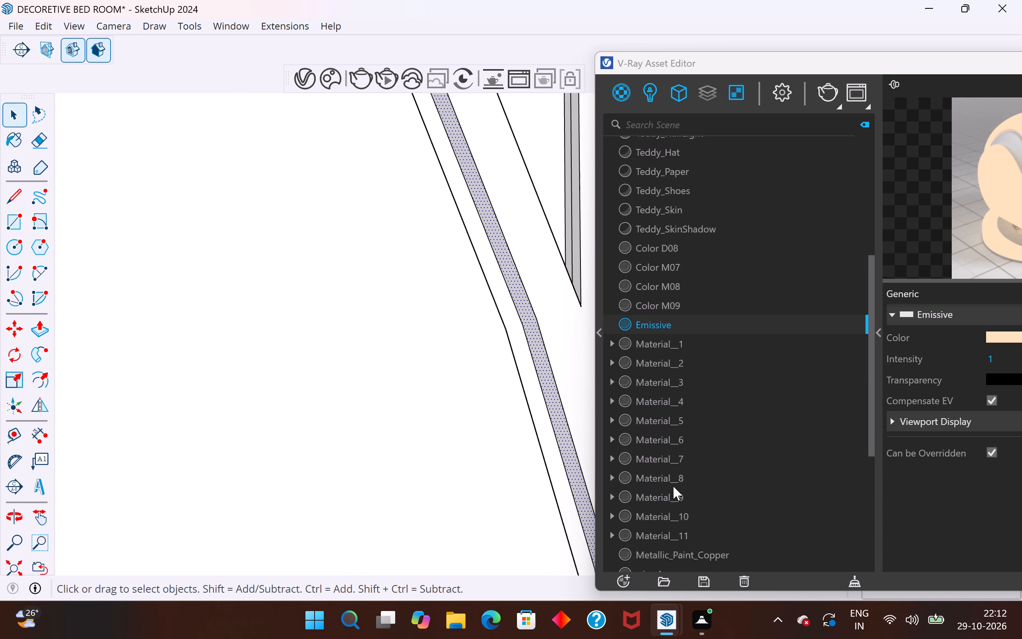
right_click(691, 397)
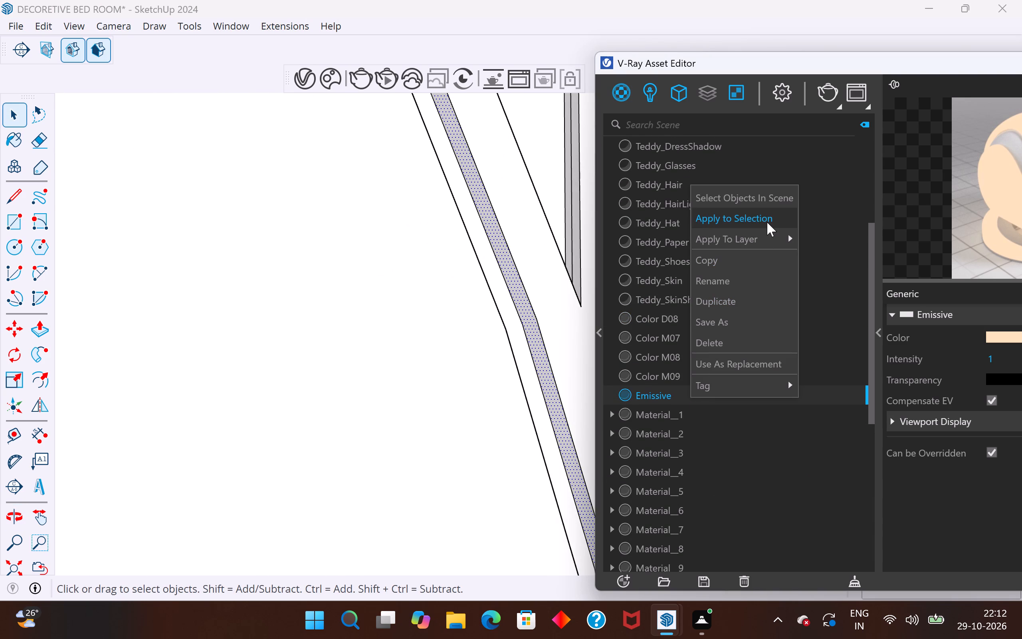
click(767, 220)
Apply the Emissive material to the deeper strip of the right-hand corner trim's innermost curved edge face.
scroll(467, 353, down, 10)
middle_drag(485, 320, 257, 437)
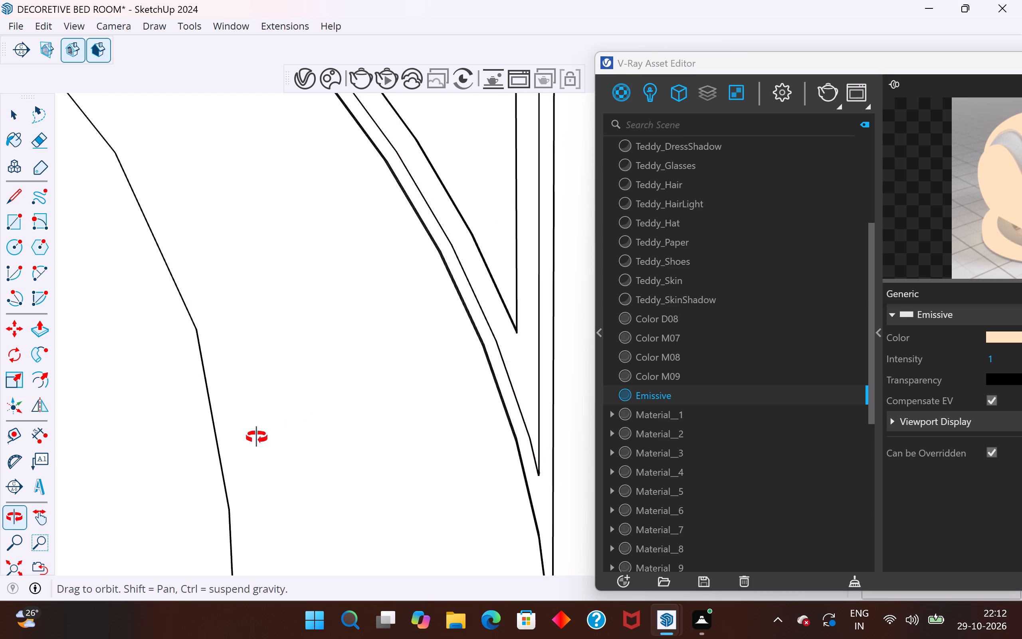
middle_drag(257, 437, 127, 471)
scroll(474, 495, down, 11)
scroll(362, 256, up, 4)
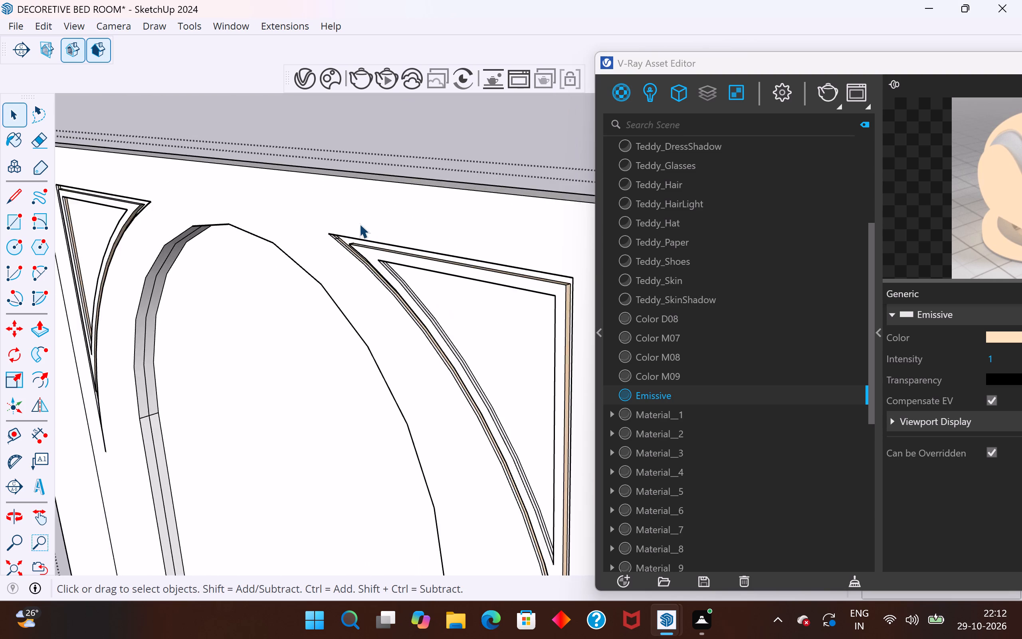
scroll(359, 224, up, 16)
middle_drag(349, 280, 372, 87)
middle_drag(364, 302, 129, 302)
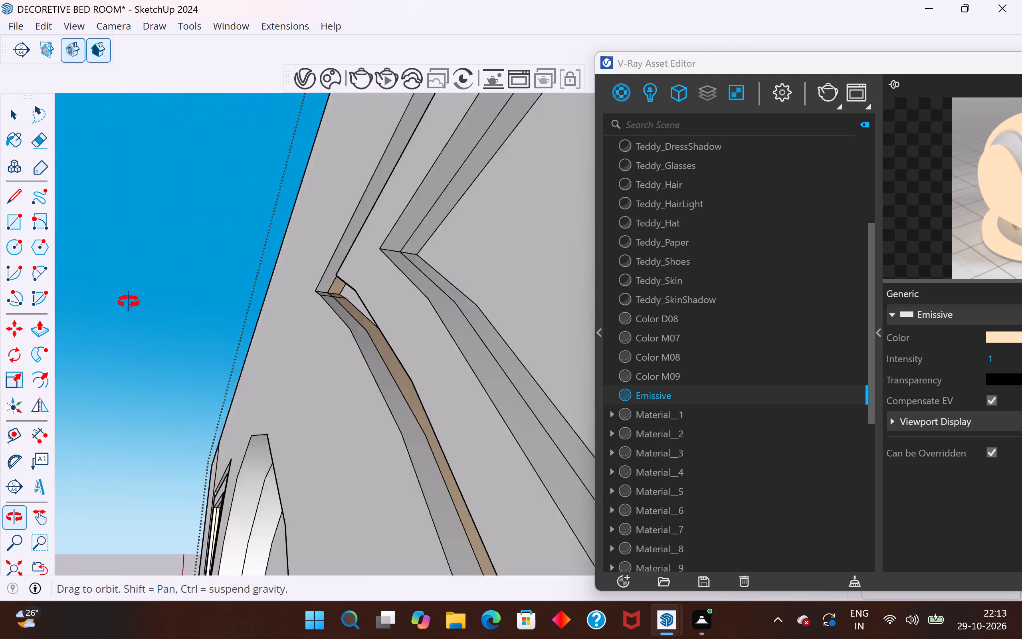
middle_drag(129, 302, 179, 337)
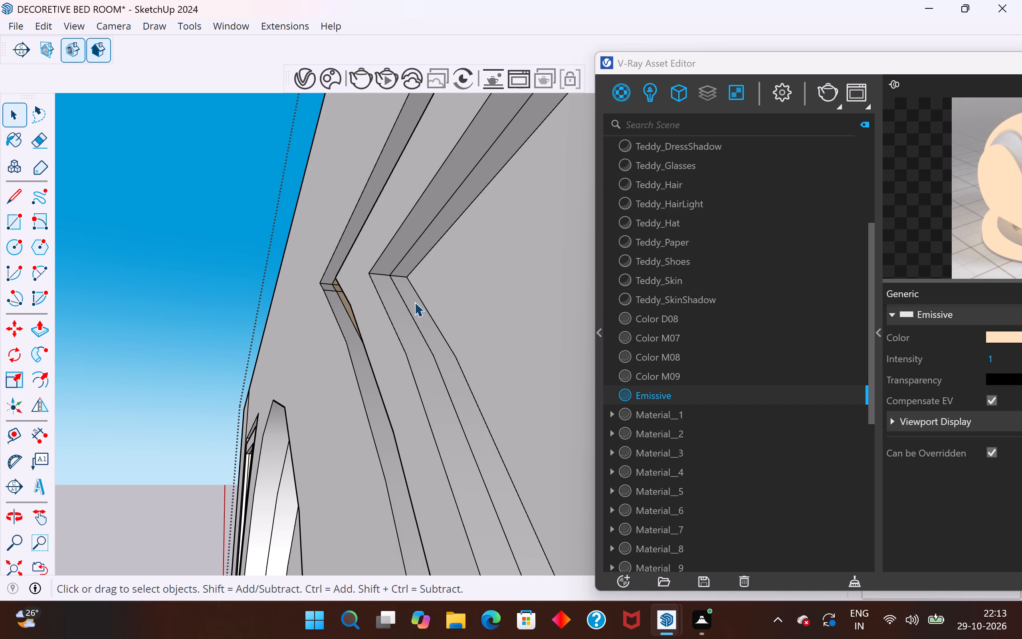
click(414, 302)
right_click(682, 393)
click(743, 215)
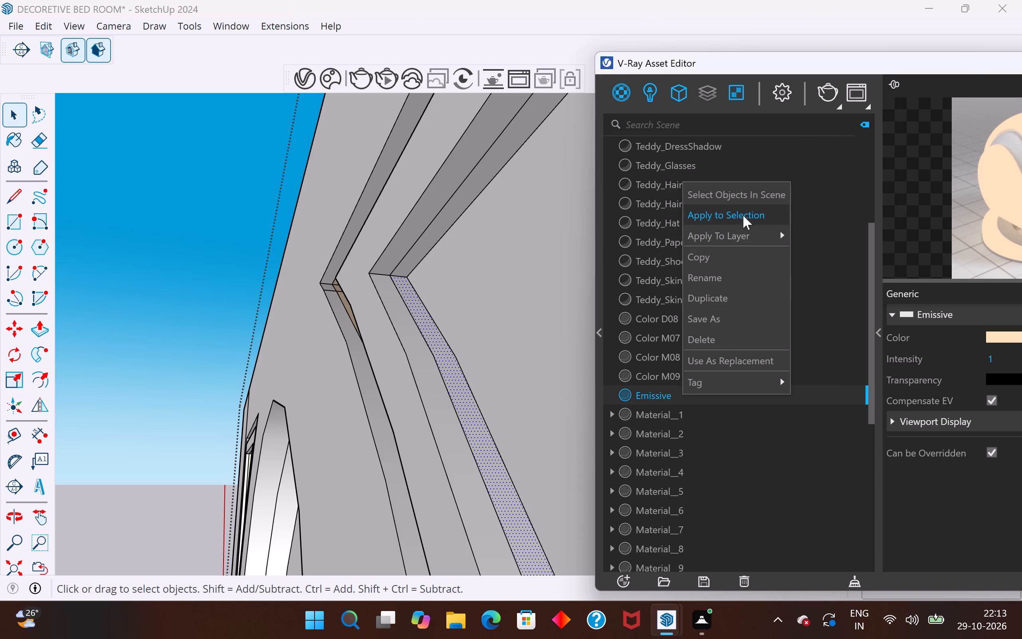
Apply the Emissive material to the deeper strip of the right-hand corner trim's innermost top edge face.
click(431, 240)
right_click(683, 397)
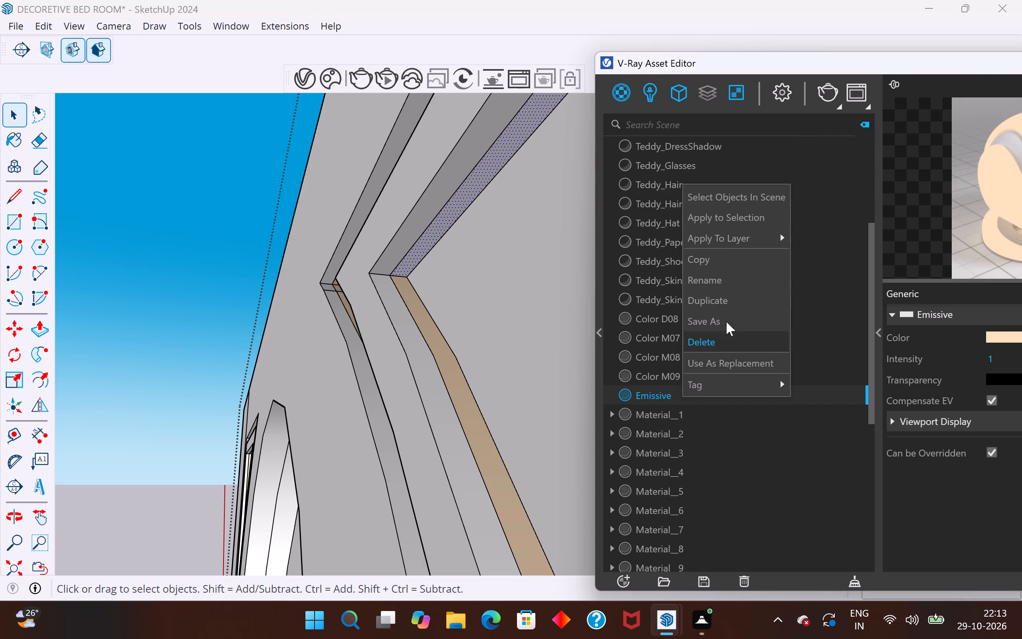
click(738, 218)
Apply the Emissive material to the deeper strip of the right-hand corner trim's innermost vertical edge face.
scroll(329, 390, down, 13)
middle_drag(332, 393, 502, 394)
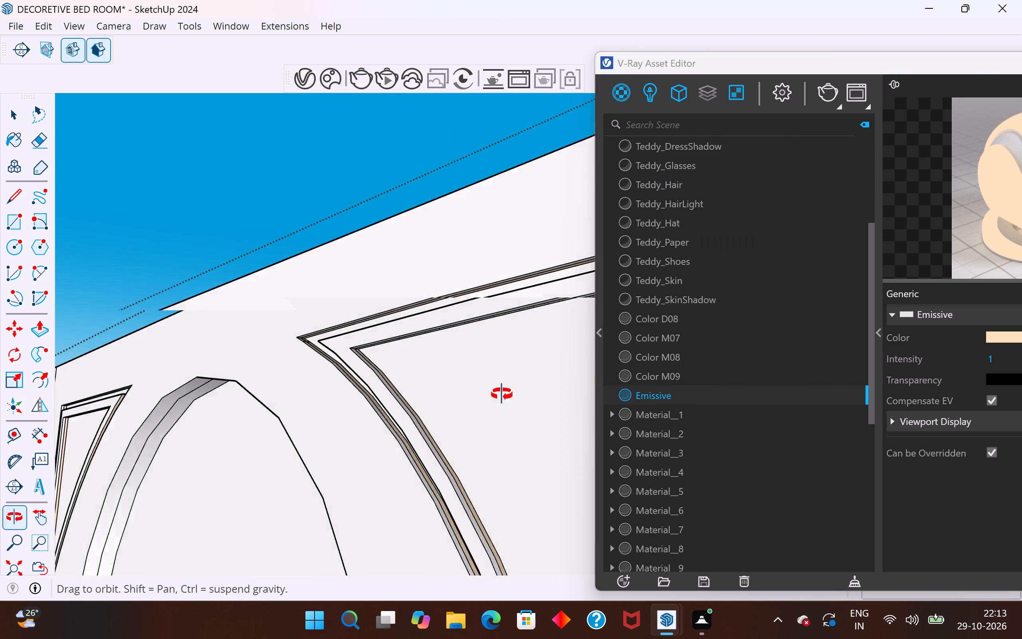
middle_drag(502, 394, 618, 472)
scroll(144, 325, down, 6)
middle_drag(124, 368, 528, 333)
scroll(460, 339, up, 8)
middle_drag(495, 307, 534, 223)
scroll(545, 320, up, 6)
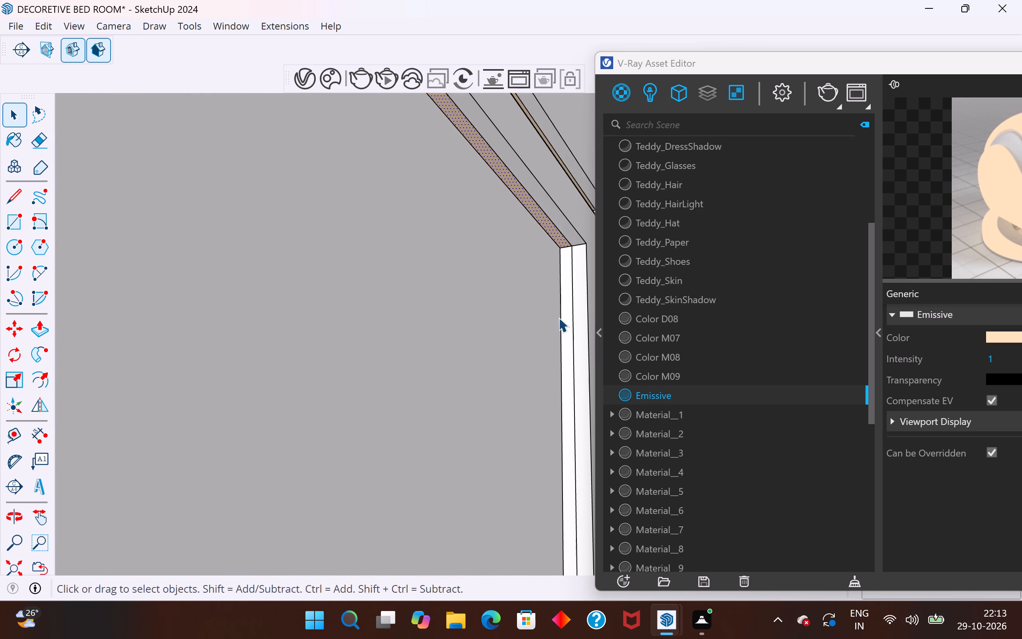
scroll(559, 318, up, 1)
click(564, 317)
right_click(699, 393)
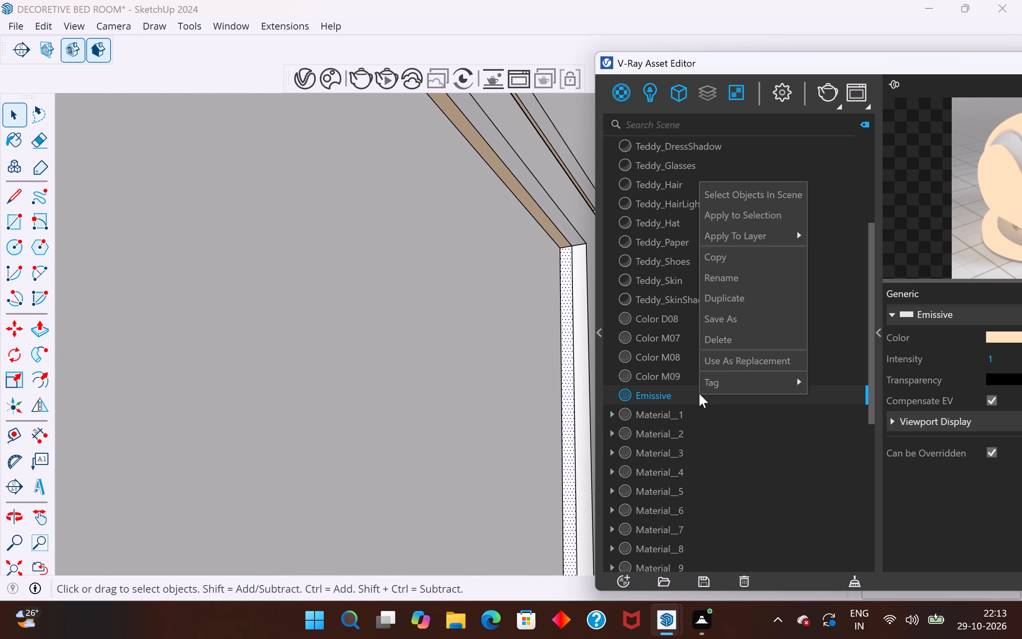
click(748, 216)
Examine the right-hand corner trim's edge faces from several angles for any strips still lacking the Emissive material.
scroll(369, 173, down, 13)
middle_drag(400, 163, 370, 420)
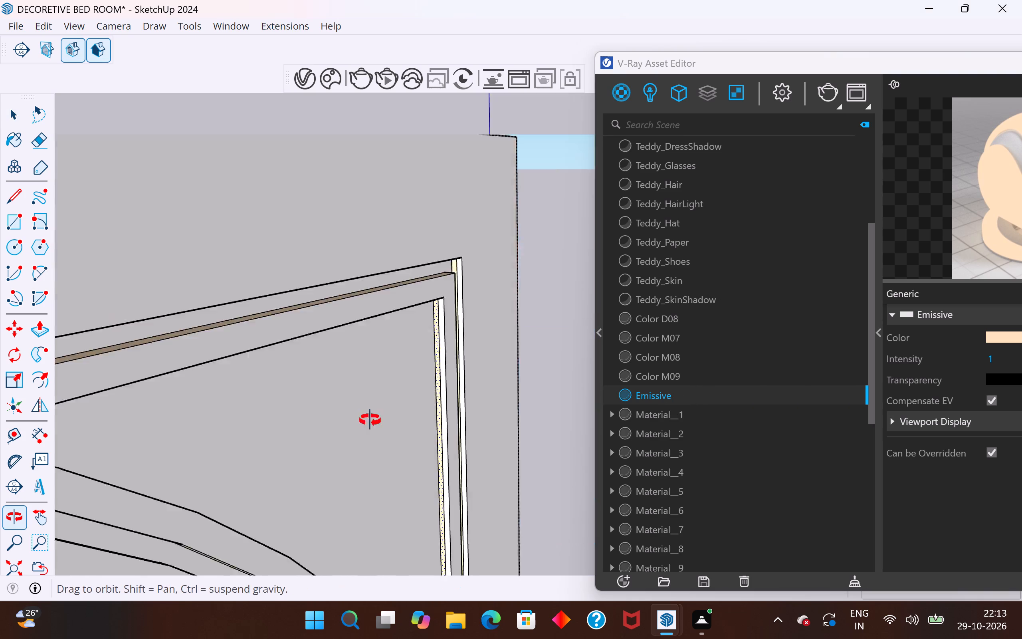
middle_drag(370, 420, 358, 477)
scroll(360, 458, up, 1)
scroll(392, 226, down, 12)
middle_drag(403, 372, 231, 579)
scroll(460, 312, up, 2)
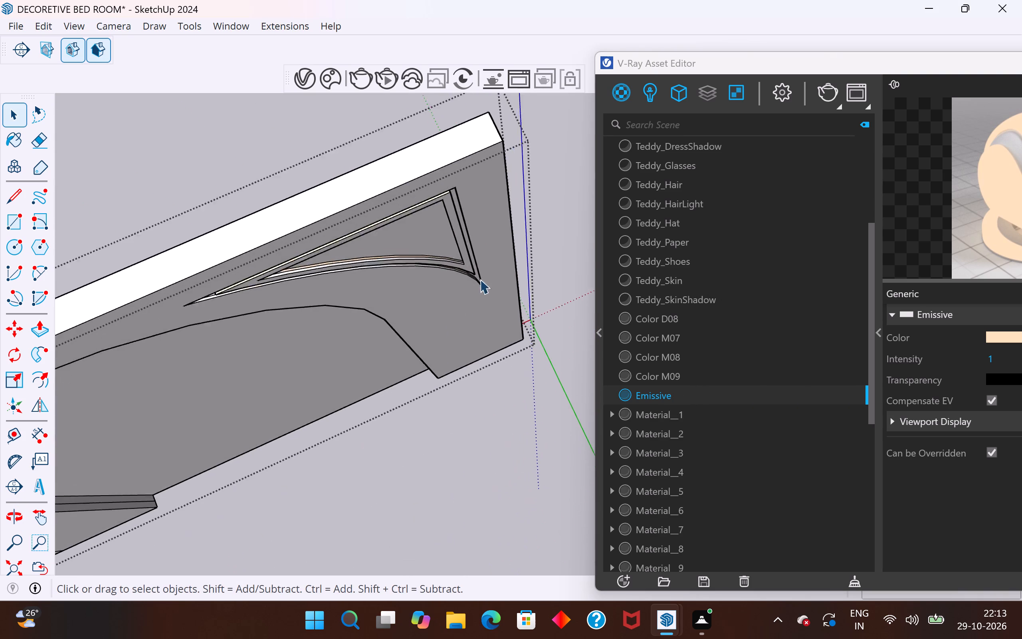
scroll(480, 279, up, 18)
middle_drag(416, 271, 529, 204)
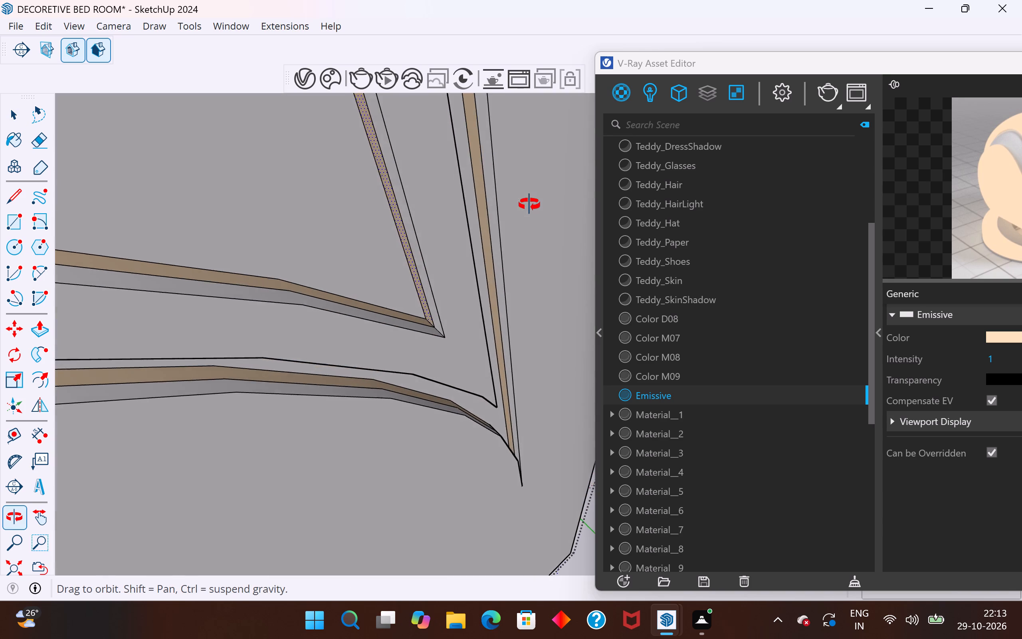
middle_drag(529, 204, 112, 209)
scroll(517, 394, down, 15)
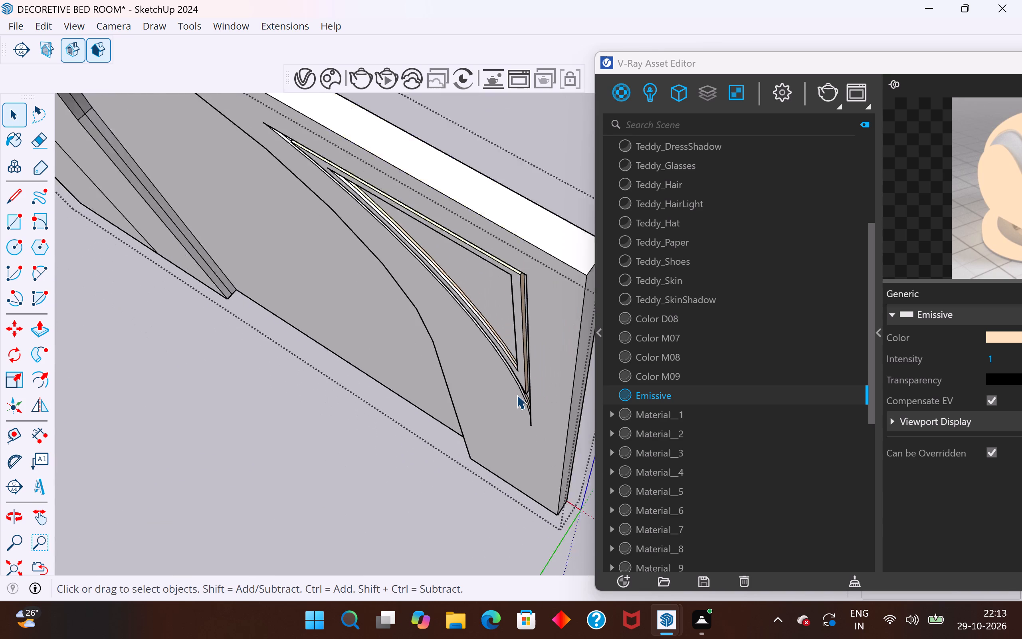
scroll(517, 395, down, 2)
middle_drag(472, 337, 570, 157)
scroll(439, 378, down, 6)
middle_drag(451, 226, 468, 108)
scroll(466, 215, up, 2)
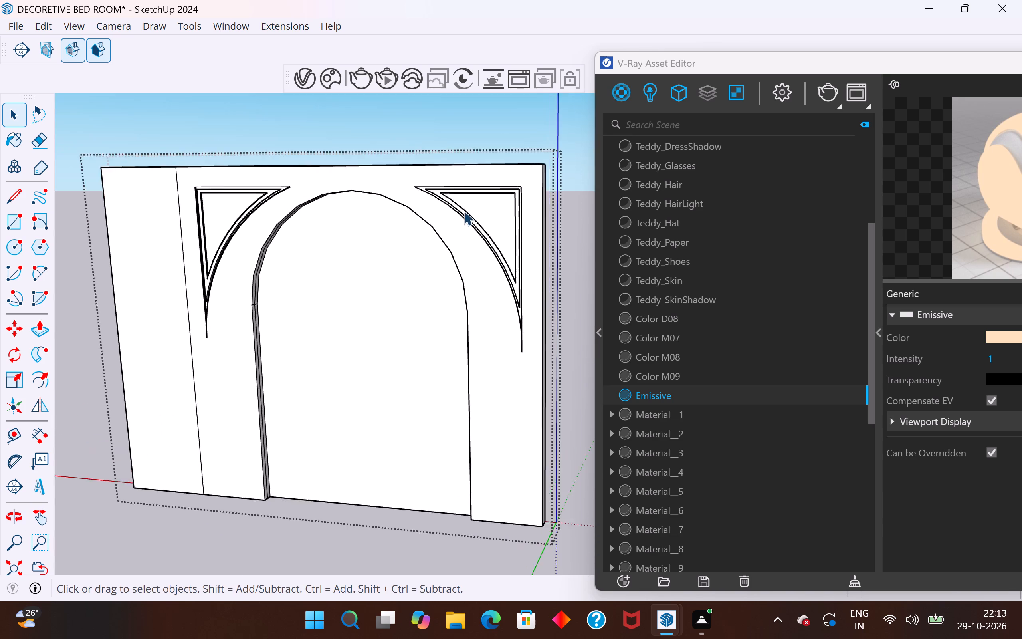
scroll(464, 211, up, 5)
middle_drag(439, 181, 405, 93)
middle_drag(484, 222, 276, 215)
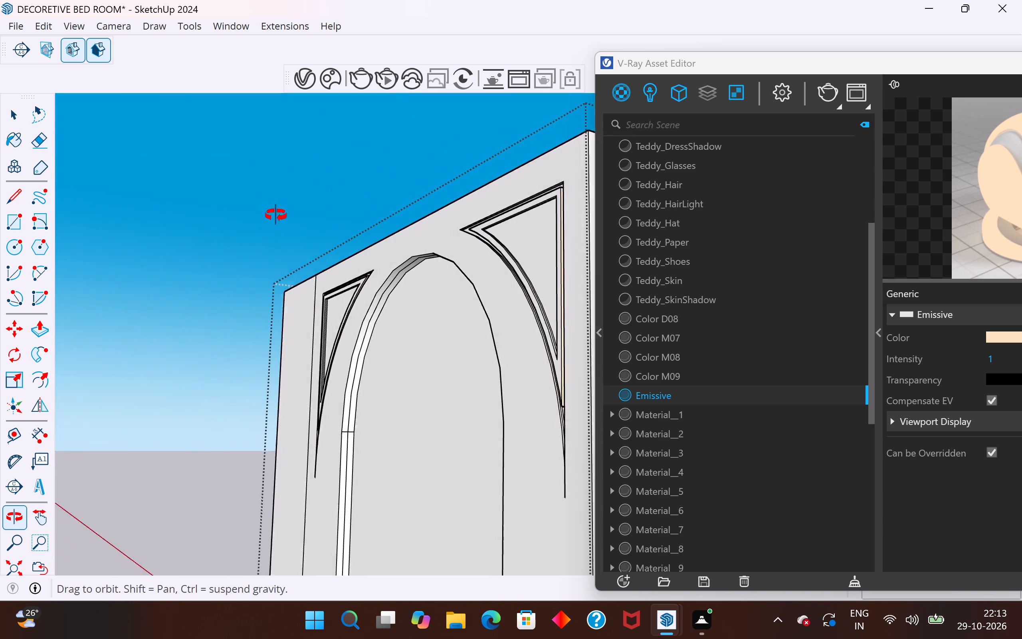
middle_drag(276, 215, 232, 262)
scroll(449, 203, up, 15)
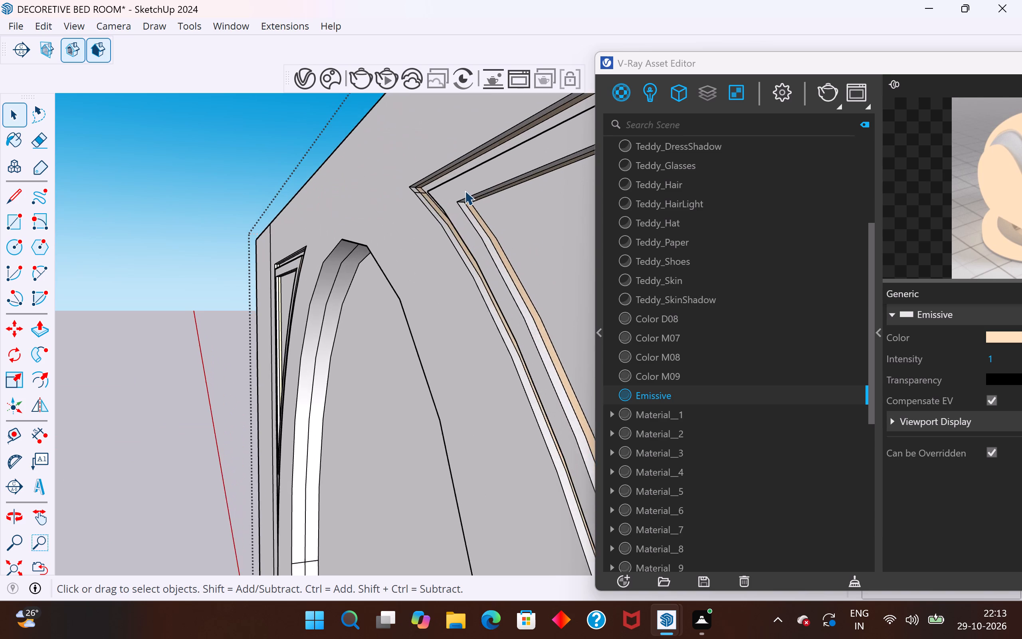
scroll(465, 191, up, 6)
scroll(394, 189, down, 9)
middle_drag(413, 200, 507, 365)
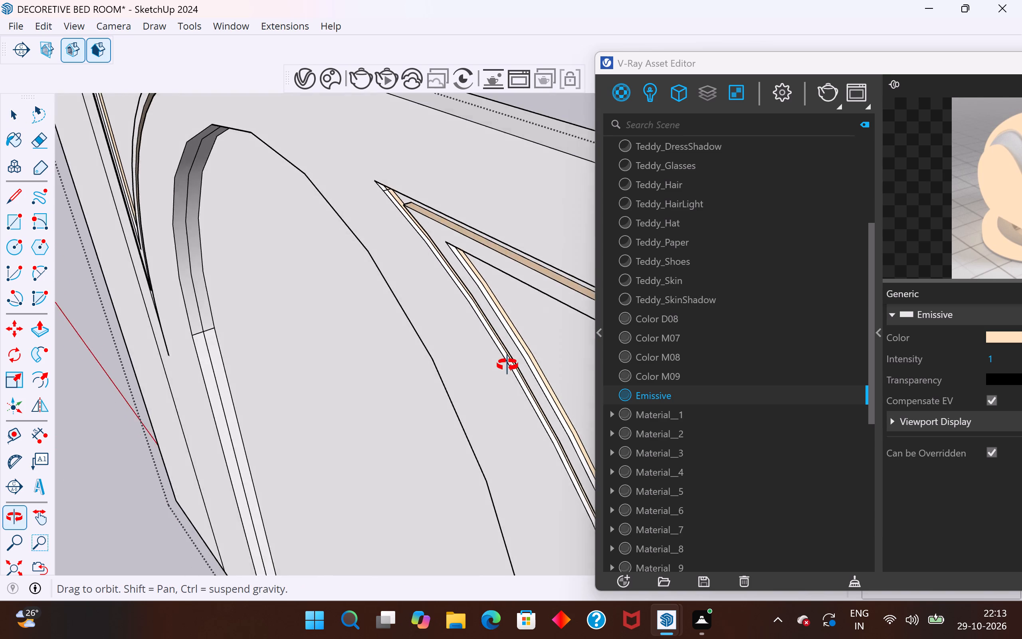
middle_drag(507, 365, 542, 301)
scroll(512, 234, down, 5)
middle_drag(498, 252, 523, 18)
scroll(512, 380, up, 1)
middle_drag(511, 379, 457, 297)
scroll(516, 462, up, 4)
scroll(533, 427, down, 17)
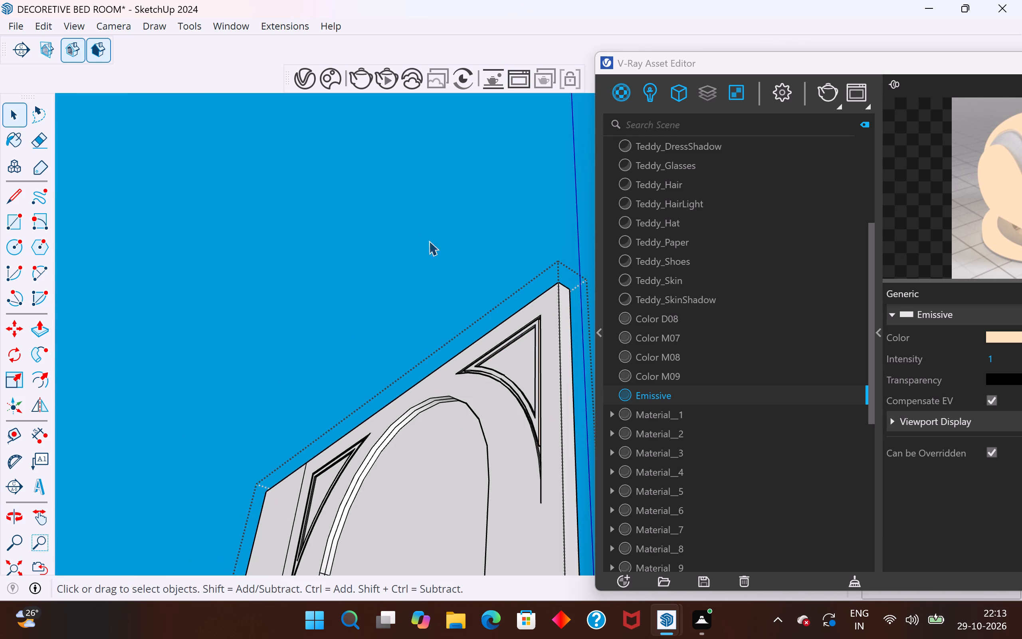
Apply the Emissive material to the deeper strip of the central arch's left-hand vertical edge face.
middle_drag(445, 365, 466, 591)
scroll(416, 246, down, 6)
scroll(407, 287, down, 5)
scroll(355, 494, up, 10)
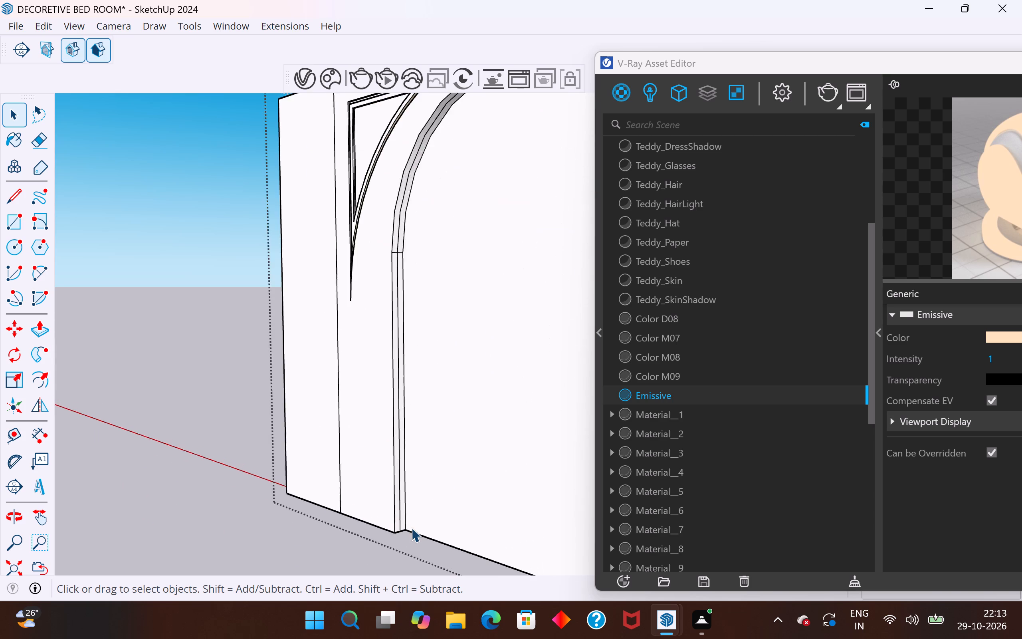
scroll(411, 528, up, 8)
click(399, 522)
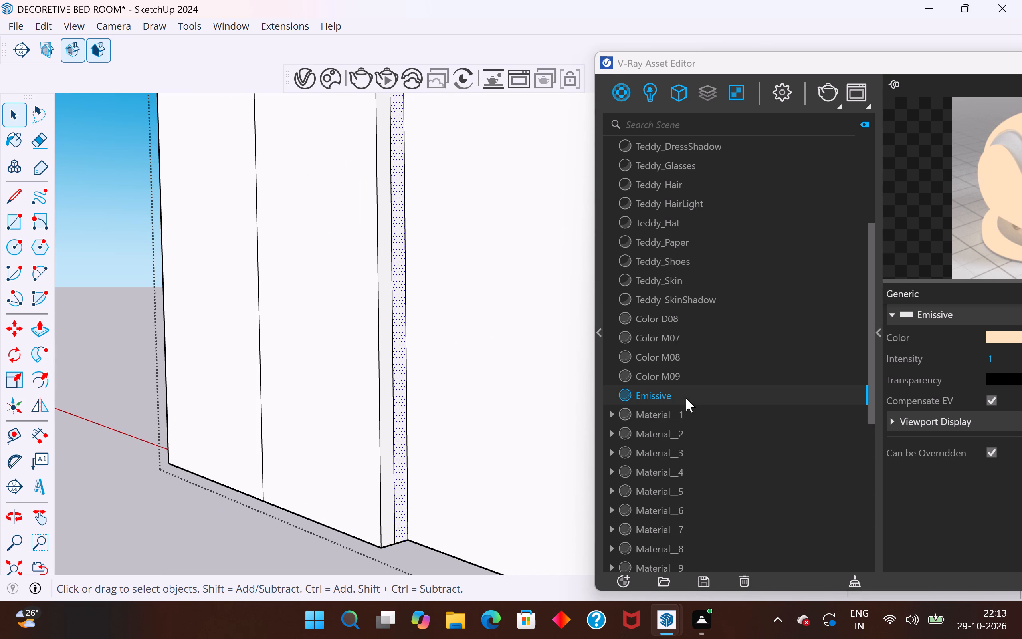
right_click(687, 397)
click(774, 220)
Apply the Emissive material to the deeper strip of the central arch's curved edge face.
scroll(455, 443, down, 9)
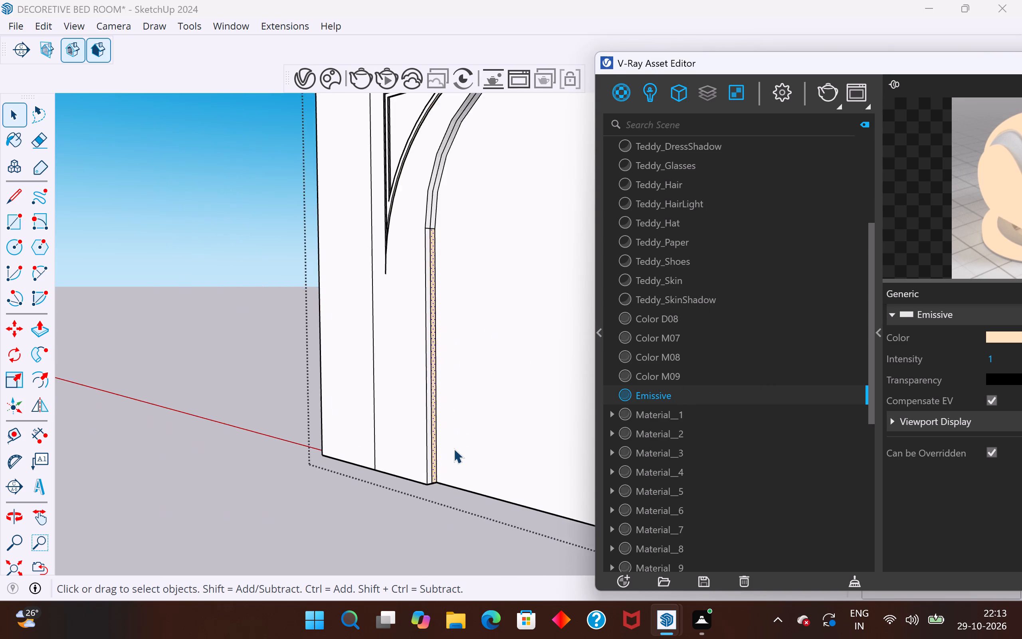
scroll(454, 448, down, 8)
scroll(447, 291, up, 18)
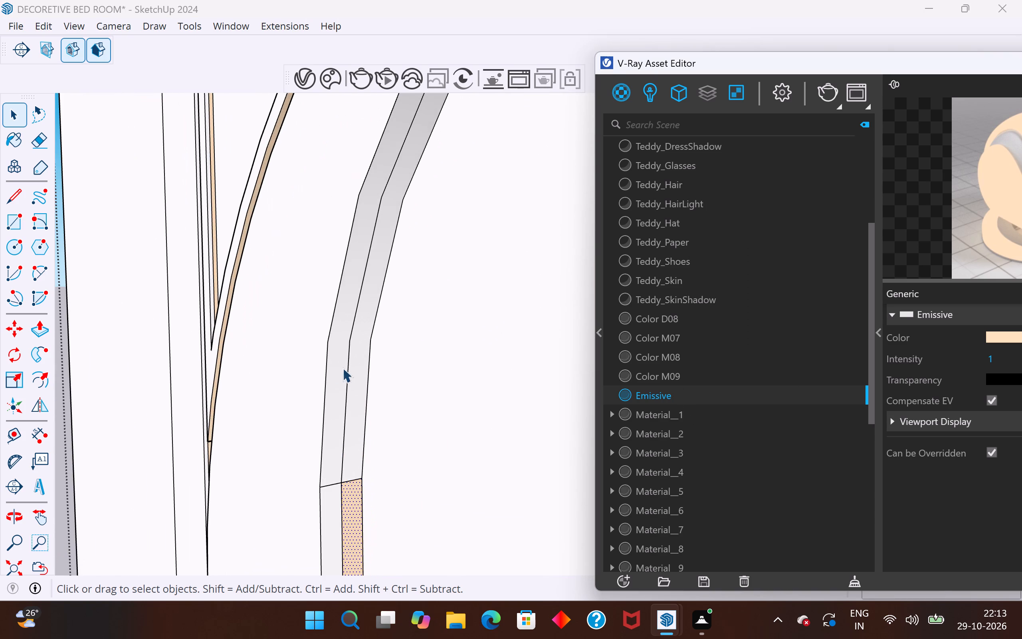
click(360, 363)
right_click(664, 397)
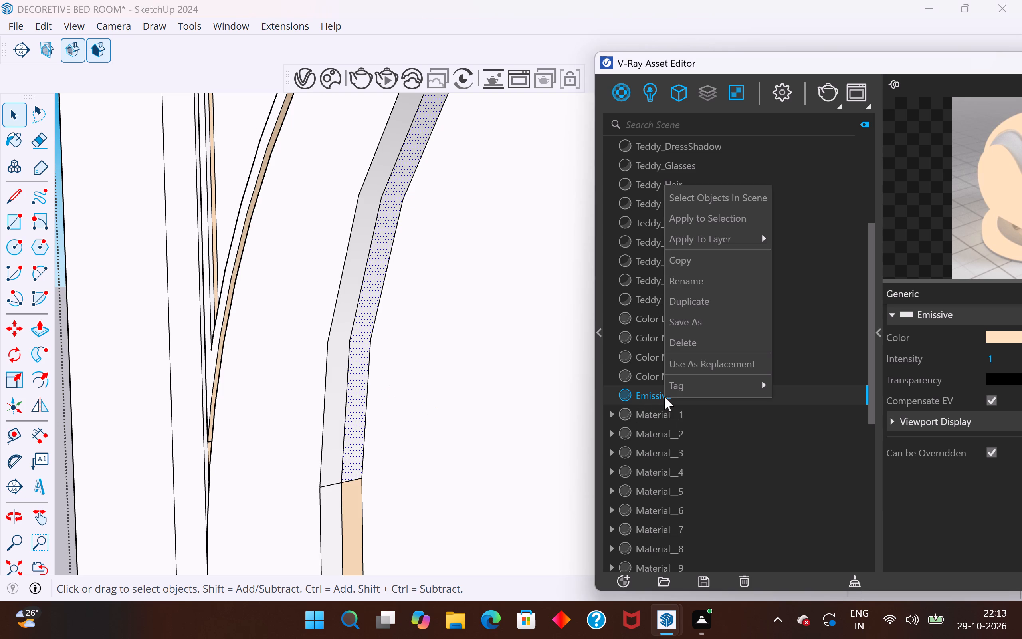
click(732, 219)
Apply the Emissive material to the deeper strip of the short segment between the arch's curve and its right-hand vertical edge.
scroll(442, 320, down, 18)
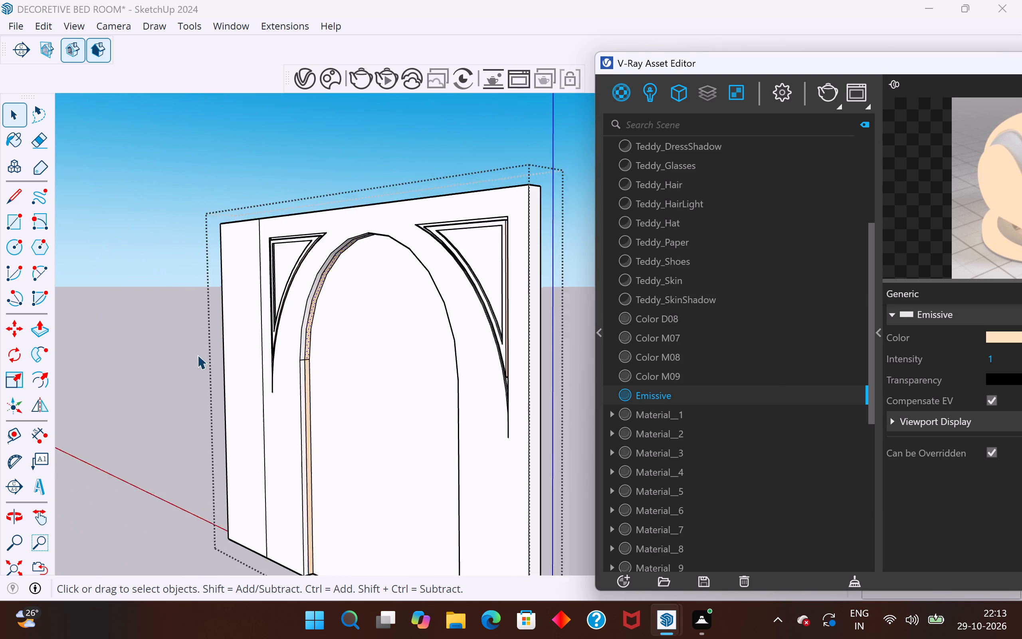
scroll(197, 355, down, 2)
middle_drag(244, 401, 485, 227)
scroll(425, 275, down, 4)
middle_drag(388, 335, 430, 376)
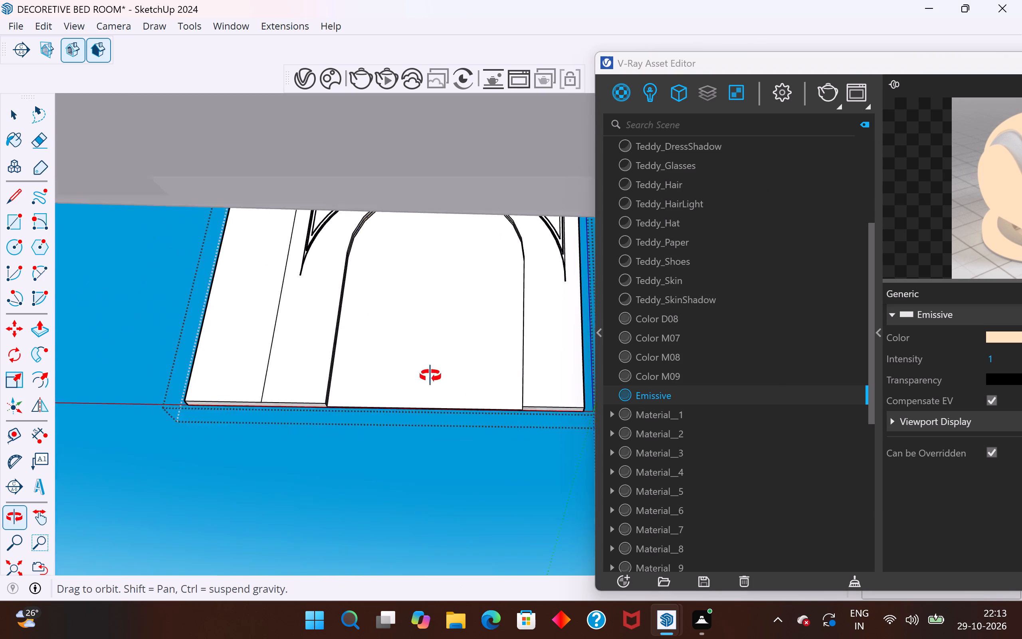
middle_drag(430, 376, 700, 468)
scroll(458, 175, up, 7)
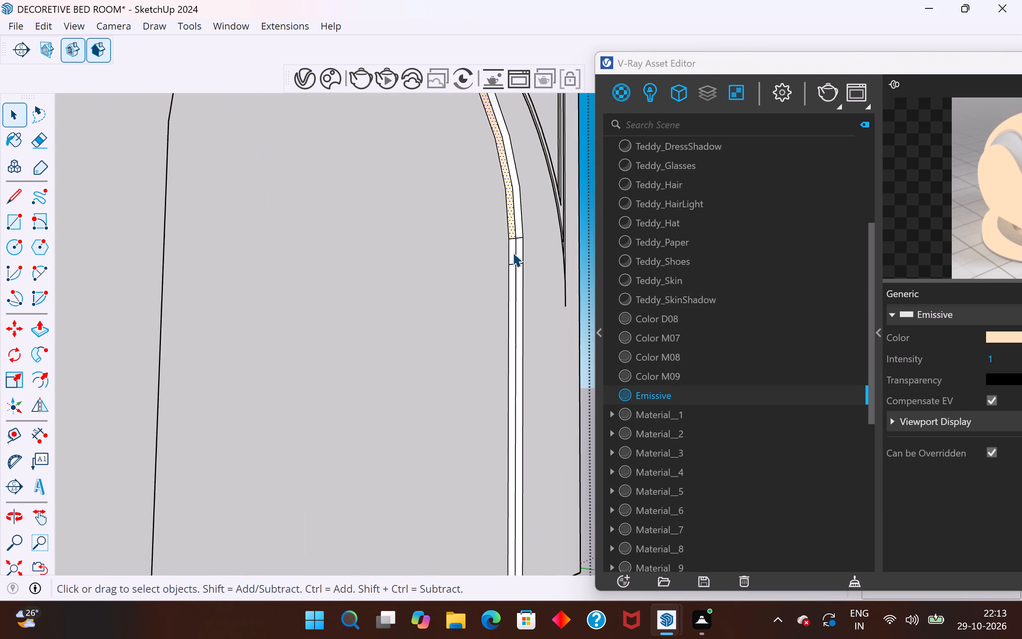
scroll(513, 252, up, 5)
click(513, 252)
right_click(654, 394)
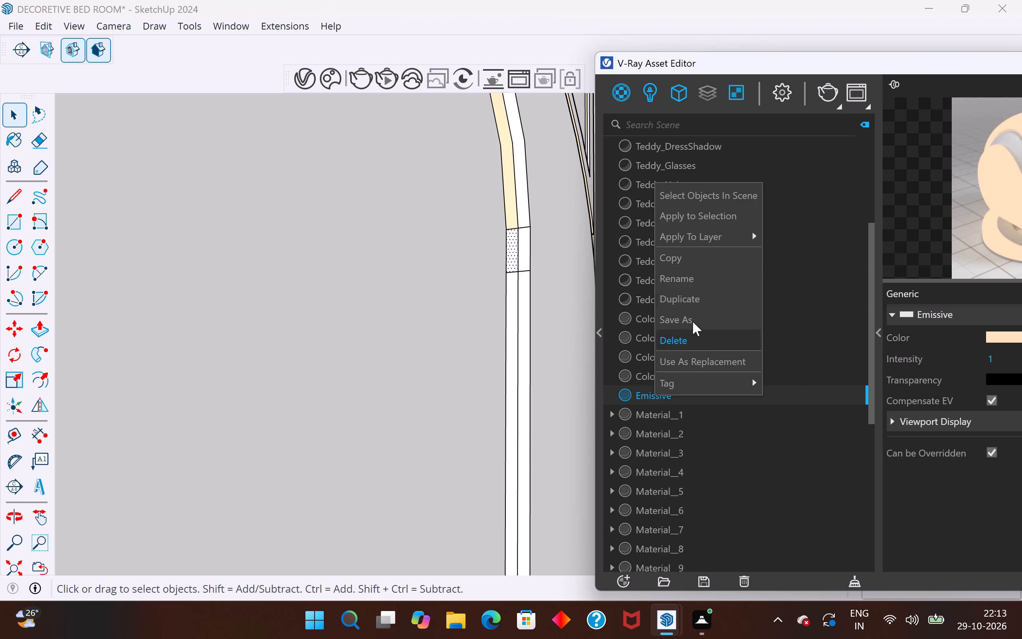
click(720, 218)
Apply the Emissive material to the deeper strip of the central arch's right-hand vertical edge face.
click(512, 296)
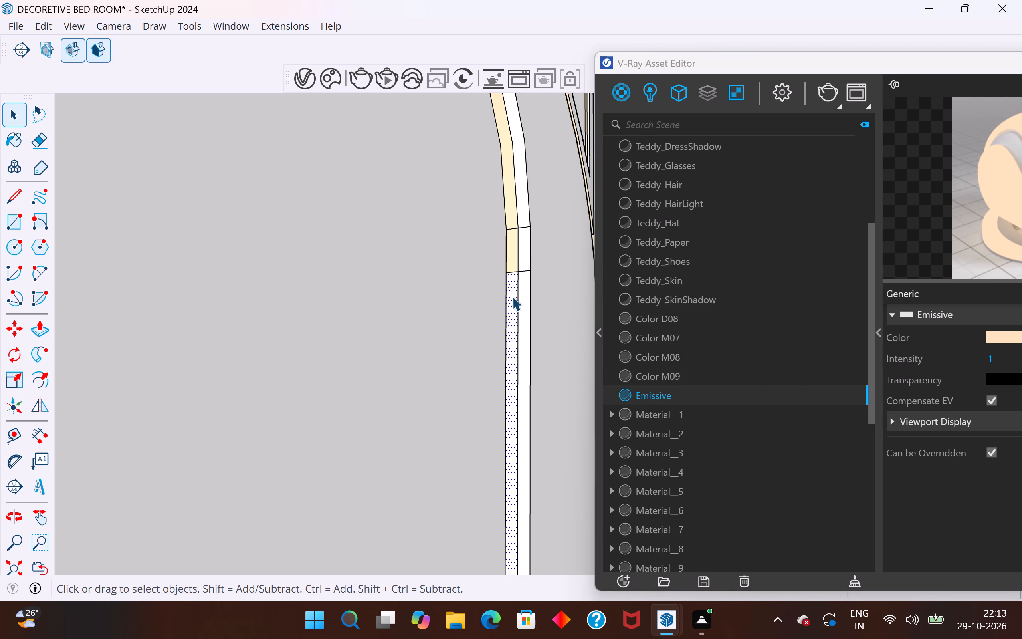
right_click(662, 397)
click(729, 216)
scroll(515, 351, down, 4)
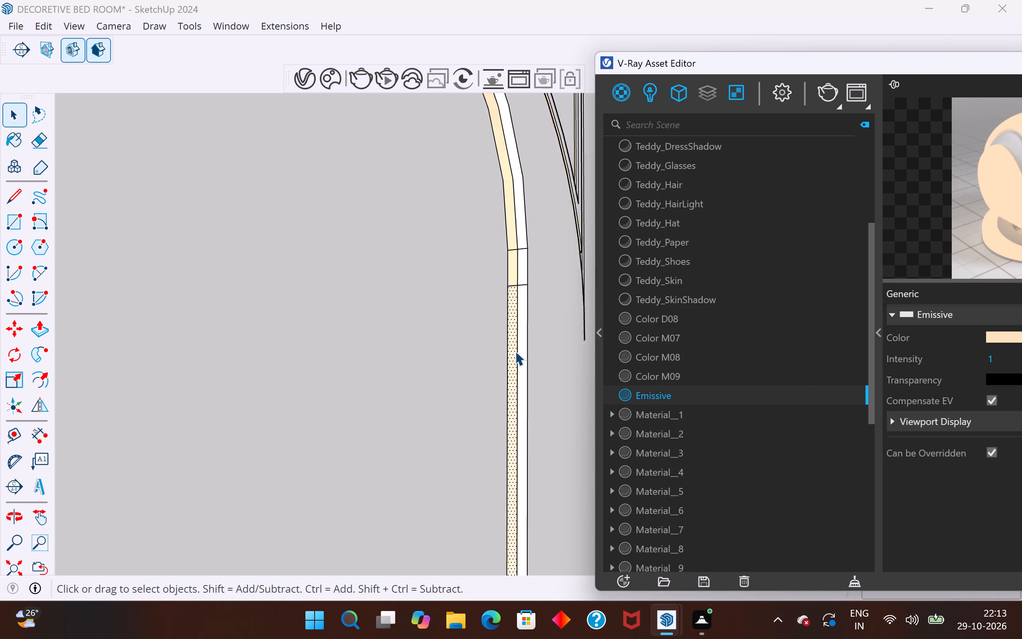
scroll(515, 351, down, 9)
middle_drag(519, 366, 375, 476)
scroll(197, 510, down, 13)
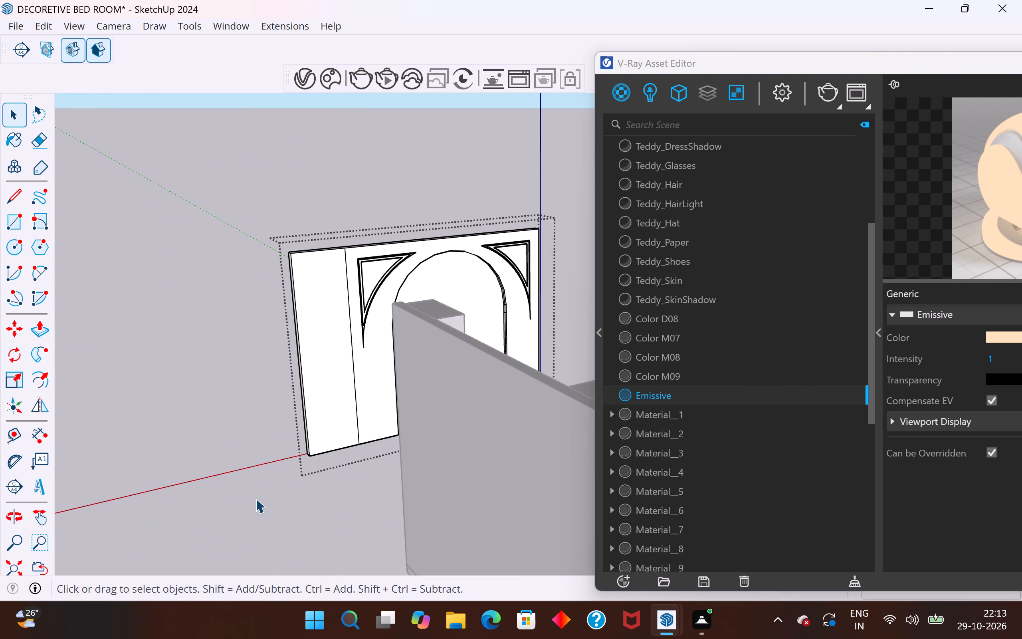
click(259, 498)
middle_drag(213, 438, 179, 470)
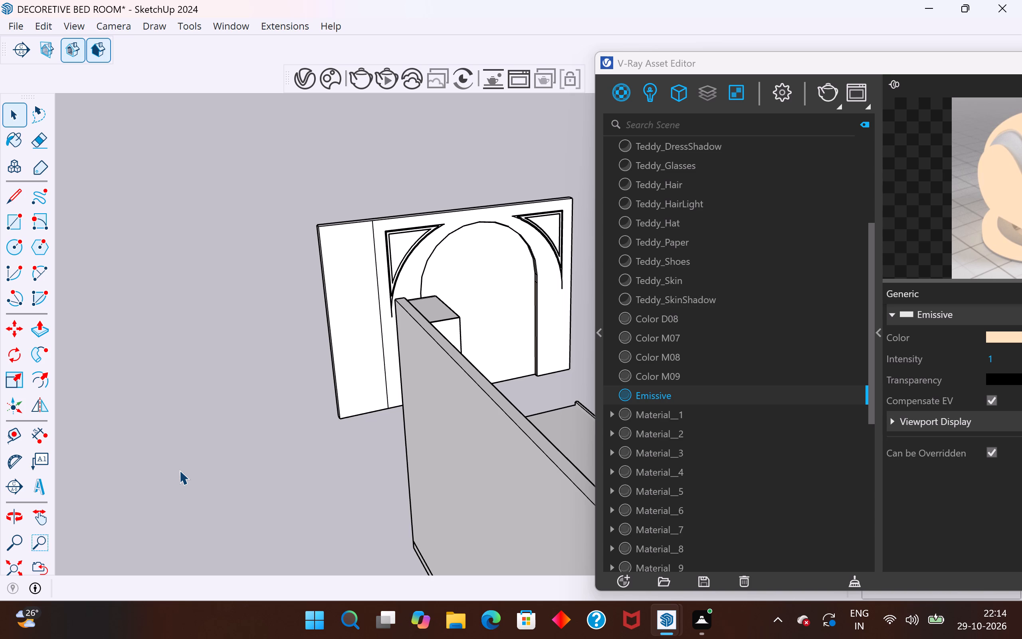
Create a new Generic V-Ray material for the wall panel's front face around the arch.
click(199, 331)
scroll(208, 302, down, 2)
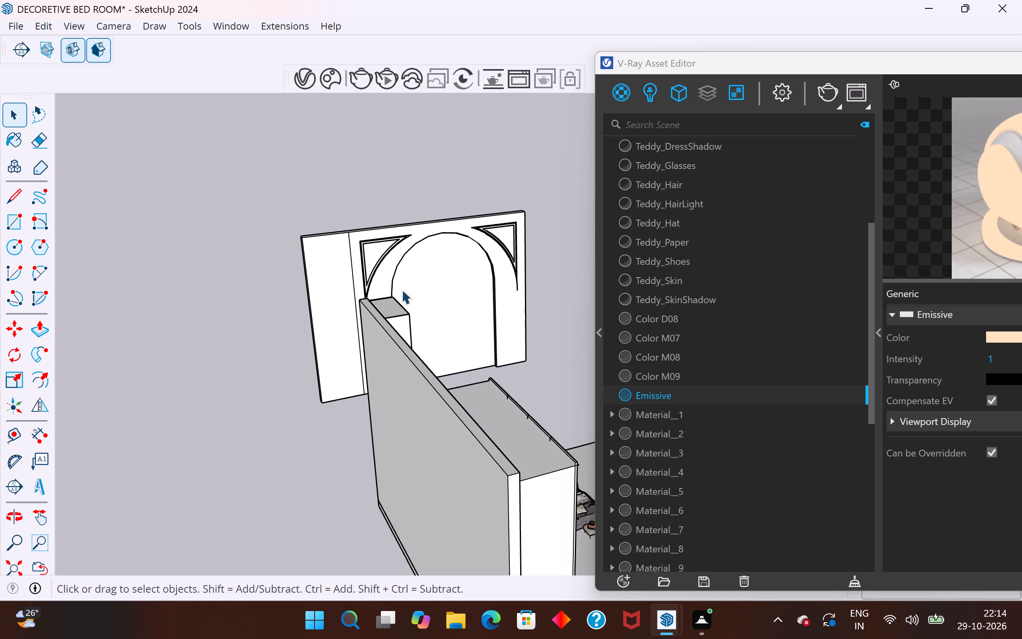
scroll(71, 352, down, 6)
middle_drag(431, 271, 241, 311)
scroll(97, 409, down, 6)
scroll(563, 302, up, 5)
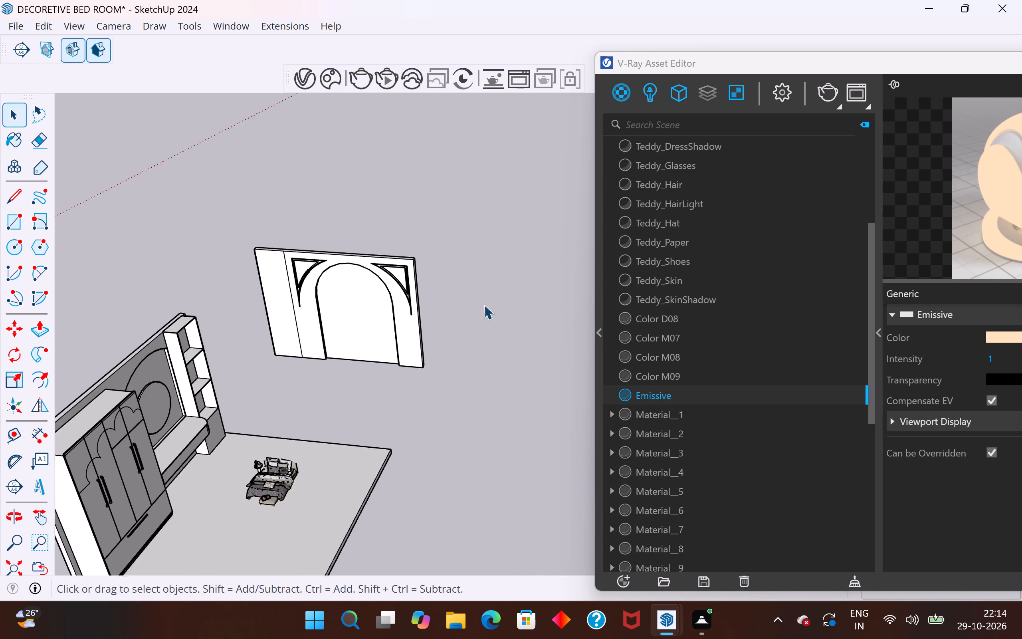
scroll(484, 305, up, 4)
click(253, 316)
double_click(253, 316)
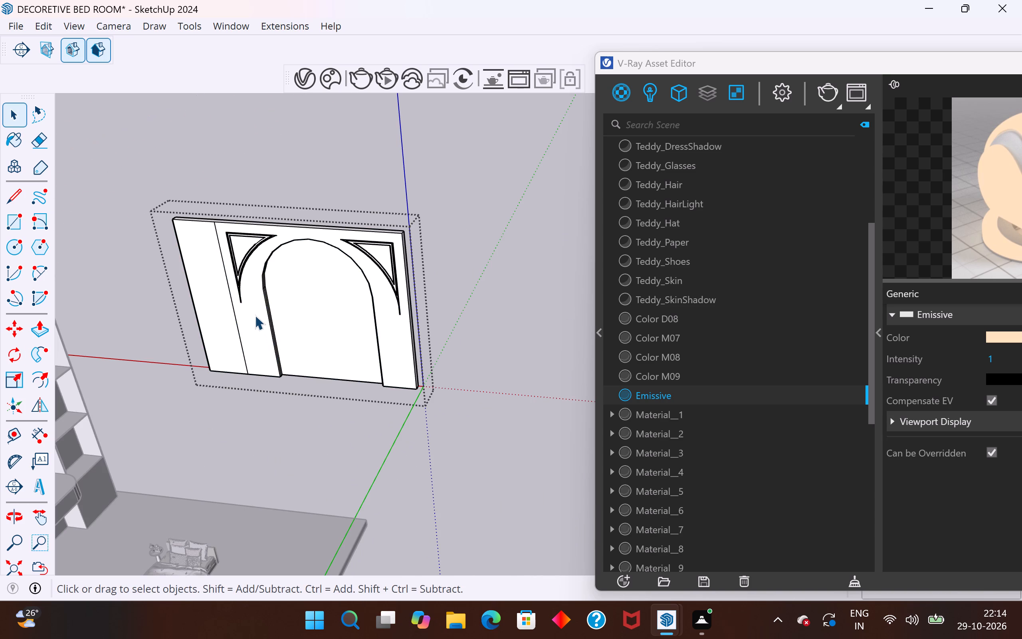
click(255, 315)
click(260, 306)
middle_click(471, 310)
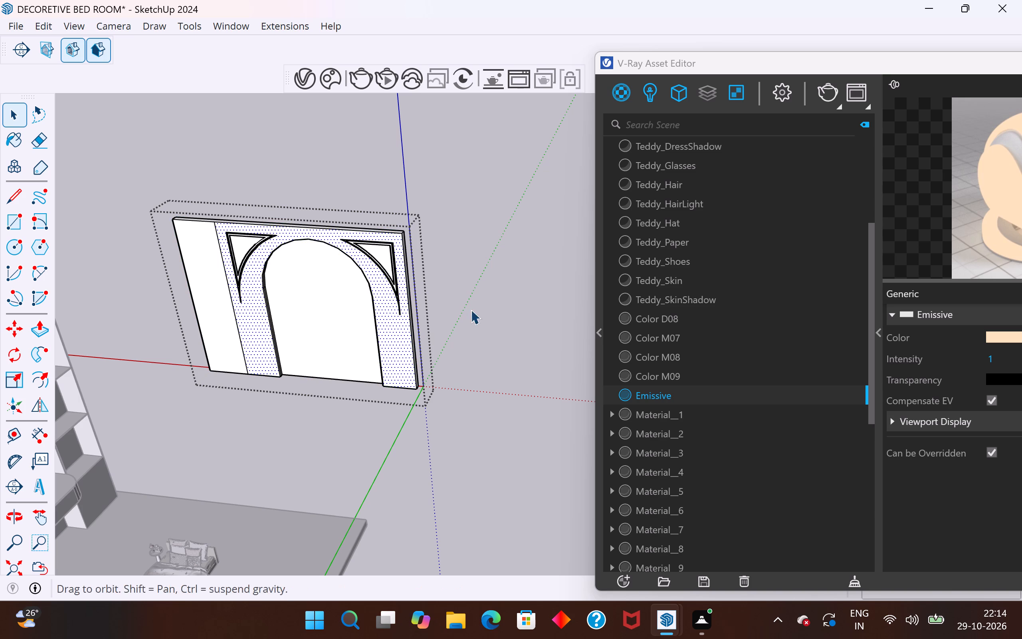
click(627, 97)
right_click(623, 98)
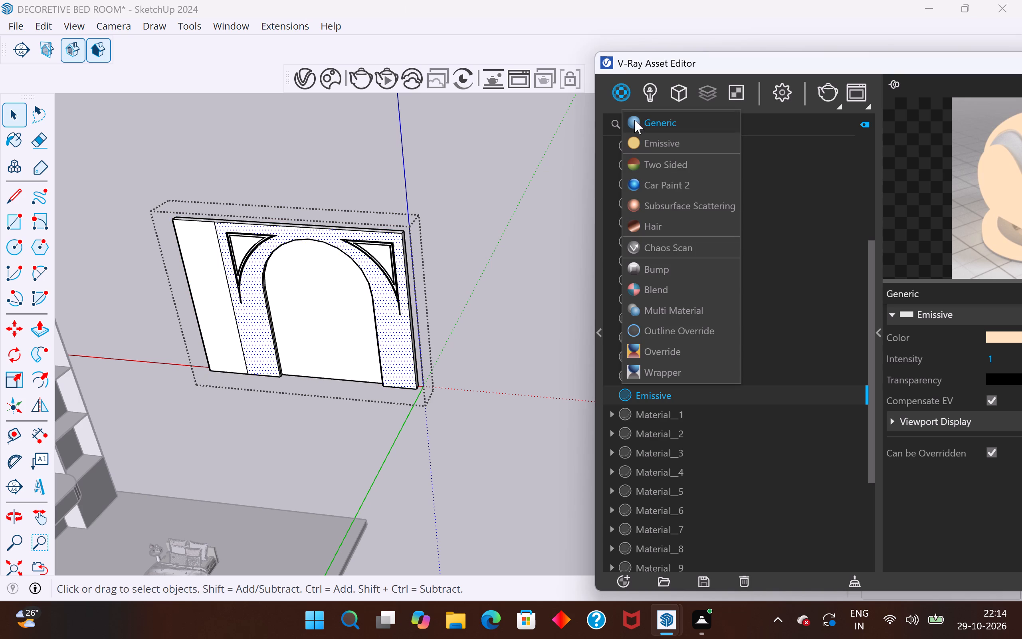
click(658, 123)
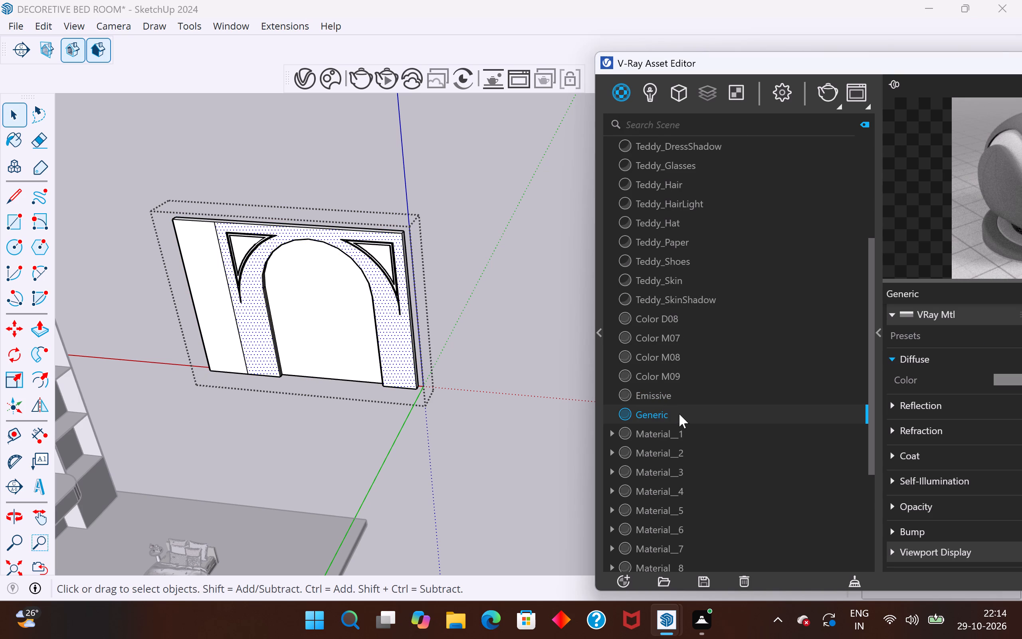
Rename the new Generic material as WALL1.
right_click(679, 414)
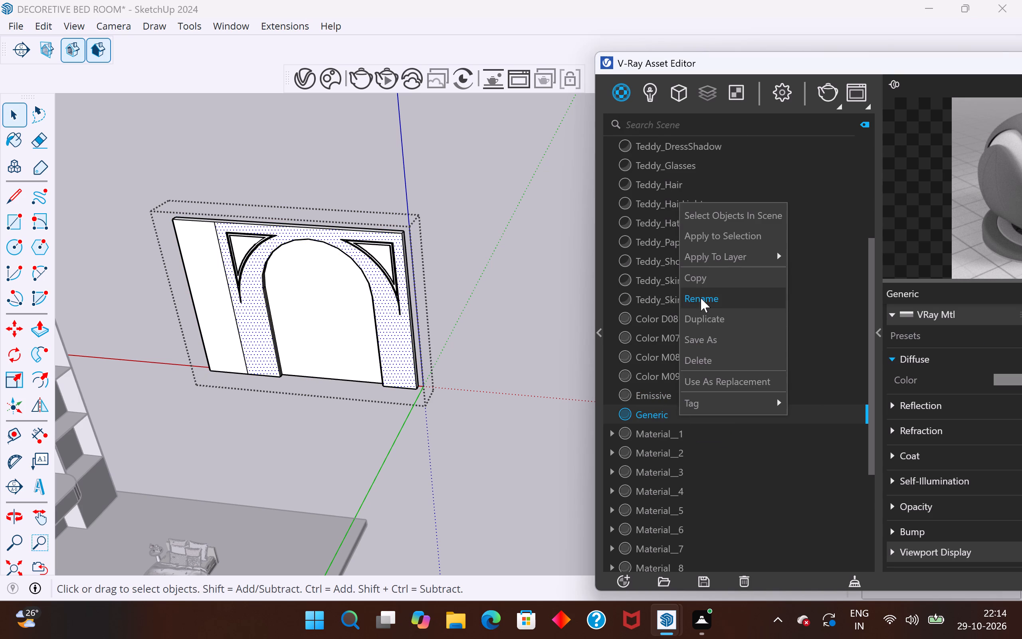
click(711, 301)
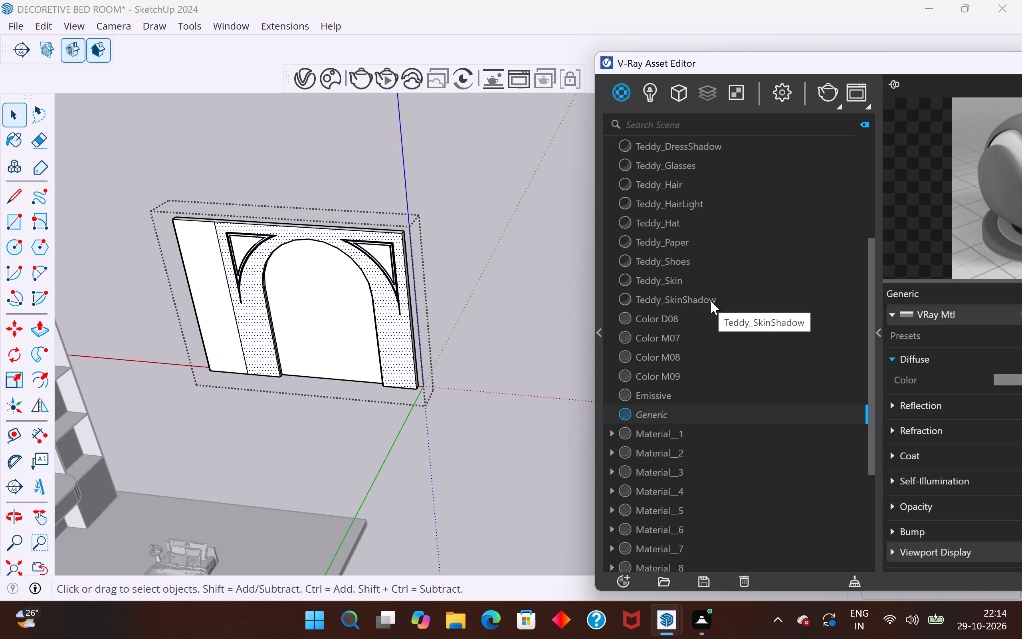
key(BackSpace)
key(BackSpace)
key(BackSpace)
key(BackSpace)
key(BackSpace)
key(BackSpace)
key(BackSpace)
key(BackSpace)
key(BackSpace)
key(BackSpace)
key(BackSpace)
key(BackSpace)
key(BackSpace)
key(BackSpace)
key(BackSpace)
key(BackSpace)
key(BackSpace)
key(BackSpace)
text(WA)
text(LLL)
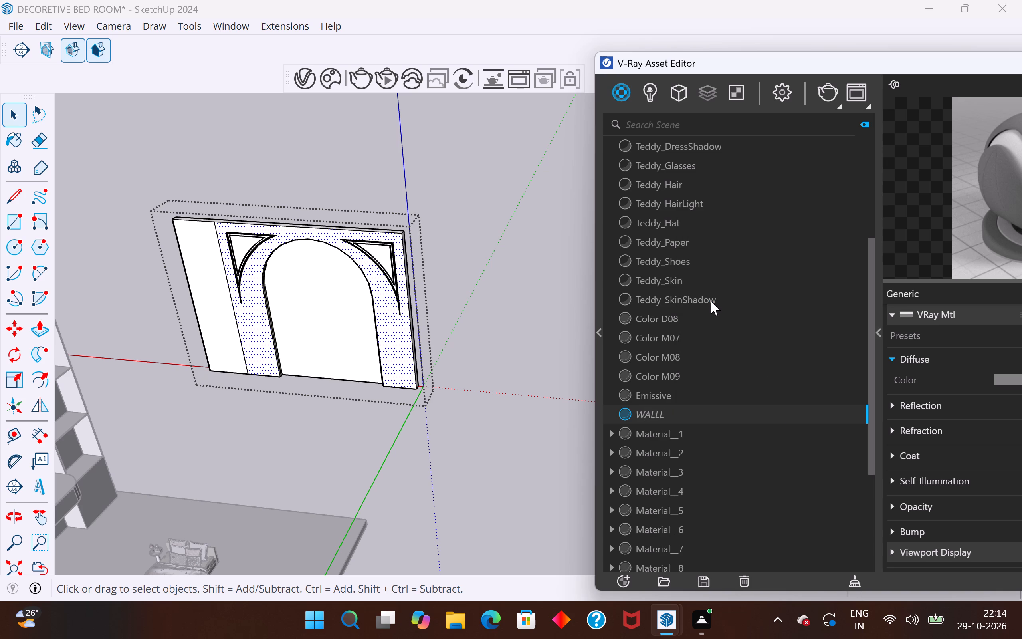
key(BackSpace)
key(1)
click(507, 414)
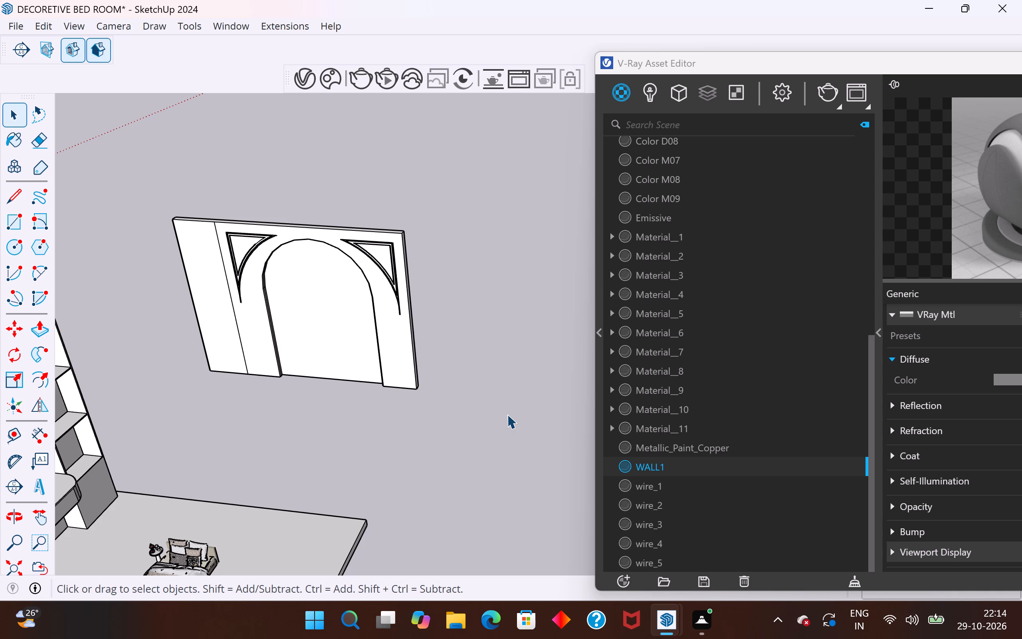
Rename the WALL1 material as CREAM BOARD.
scroll(489, 341, down, 3)
middle_drag(487, 338, 436, 318)
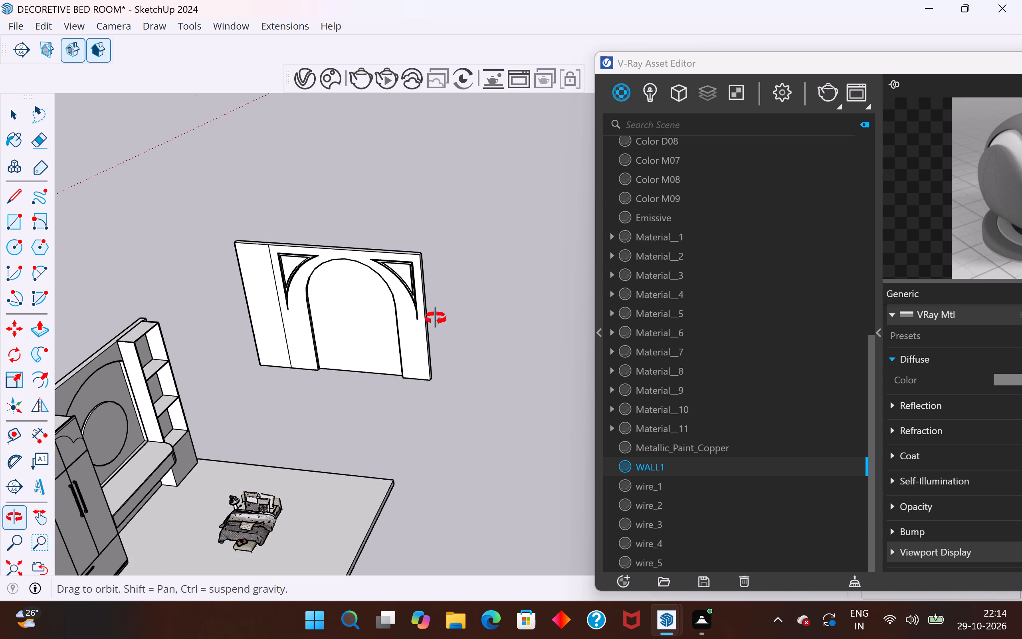
middle_drag(436, 318, 435, 312)
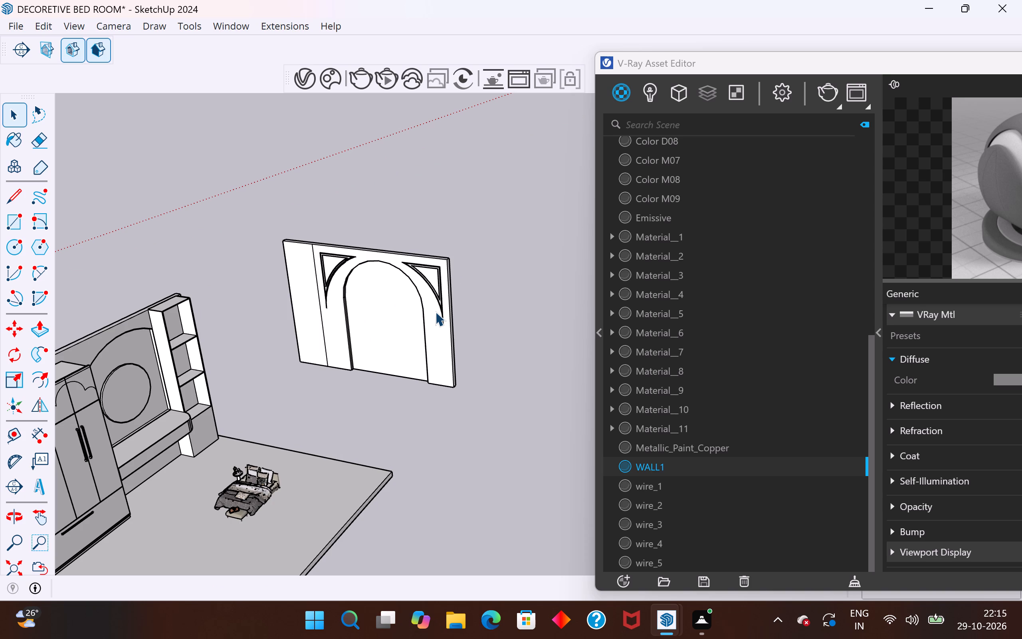
right_click(663, 465)
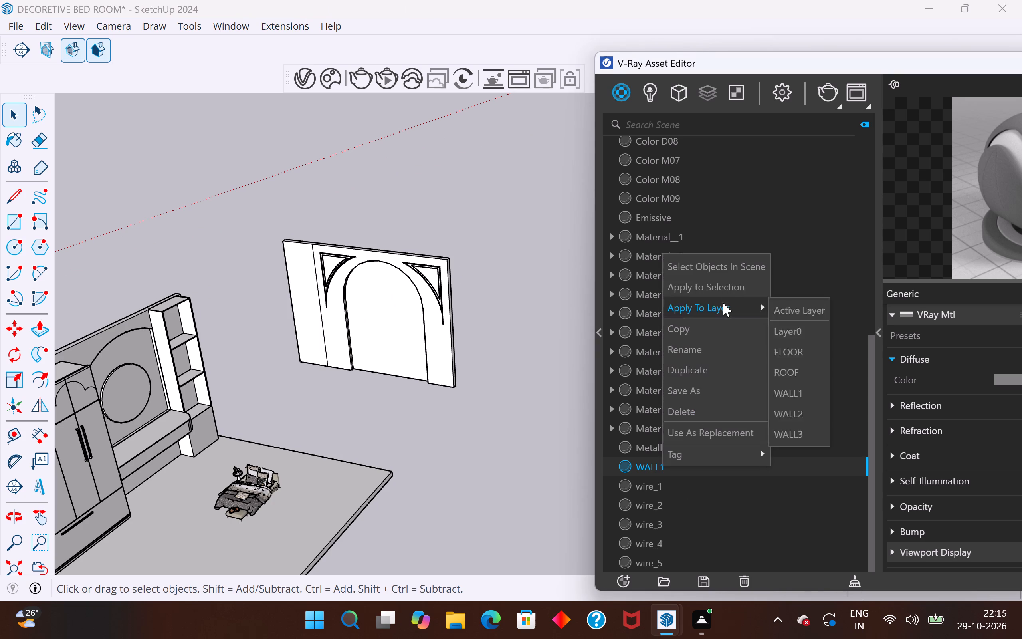
click(715, 349)
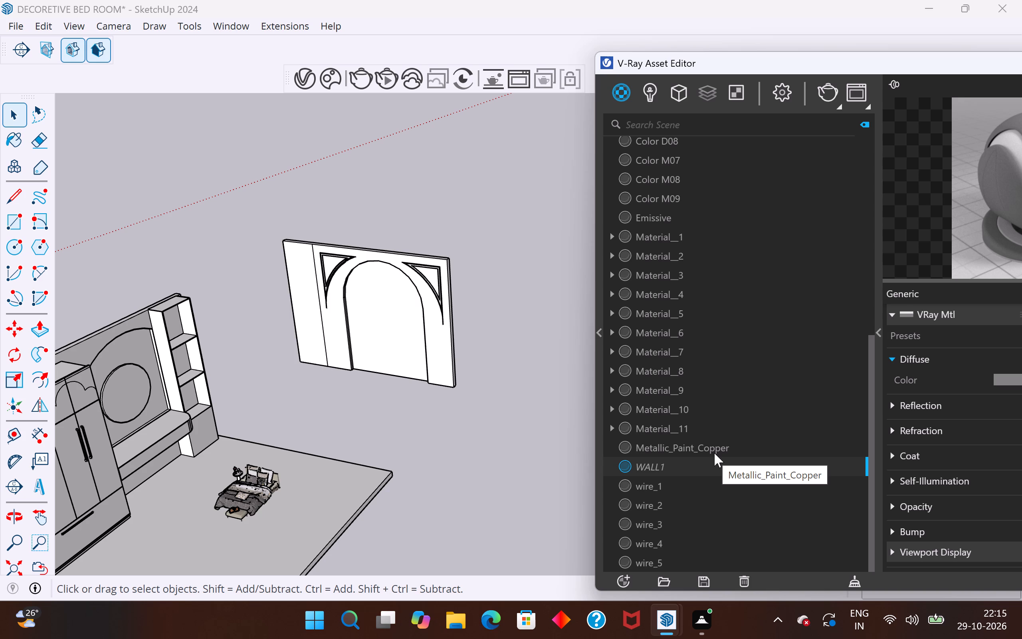
key(BackSpace)
key(BackSpace)
key(BackSpace)
key(BackSpace)
key(BackSpace)
key(BackSpace)
key(BackSpace)
key(BackSpace)
key(BackSpace)
key(BackSpace)
key(BackSpace)
key(BackSpace)
key(BackSpace)
key(BackSpace)
key(BackSpace)
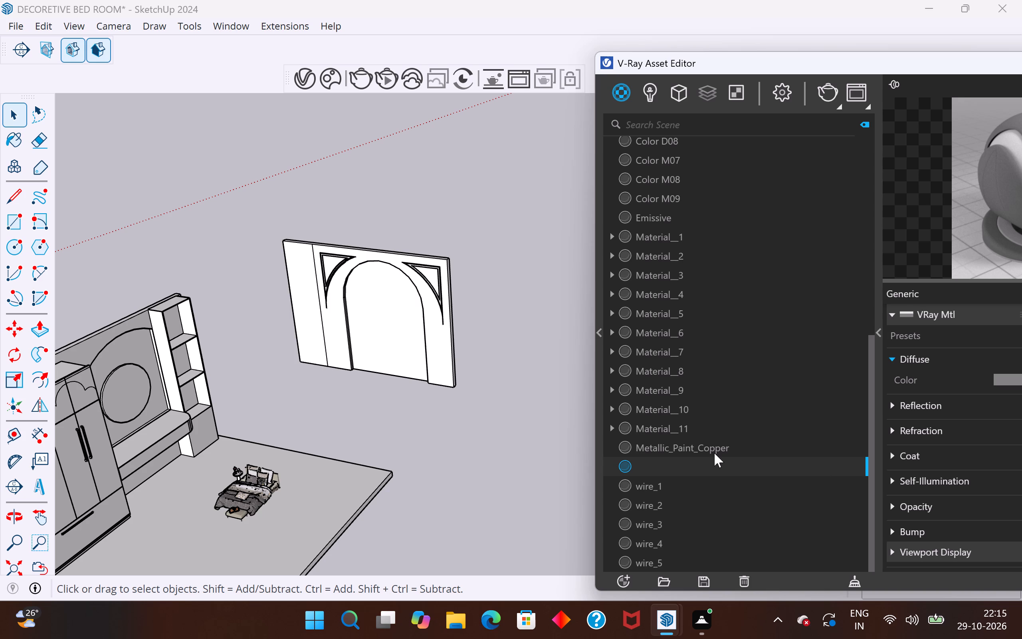
text(CREAM)
key(space)
text(BOARD)
key(Return)
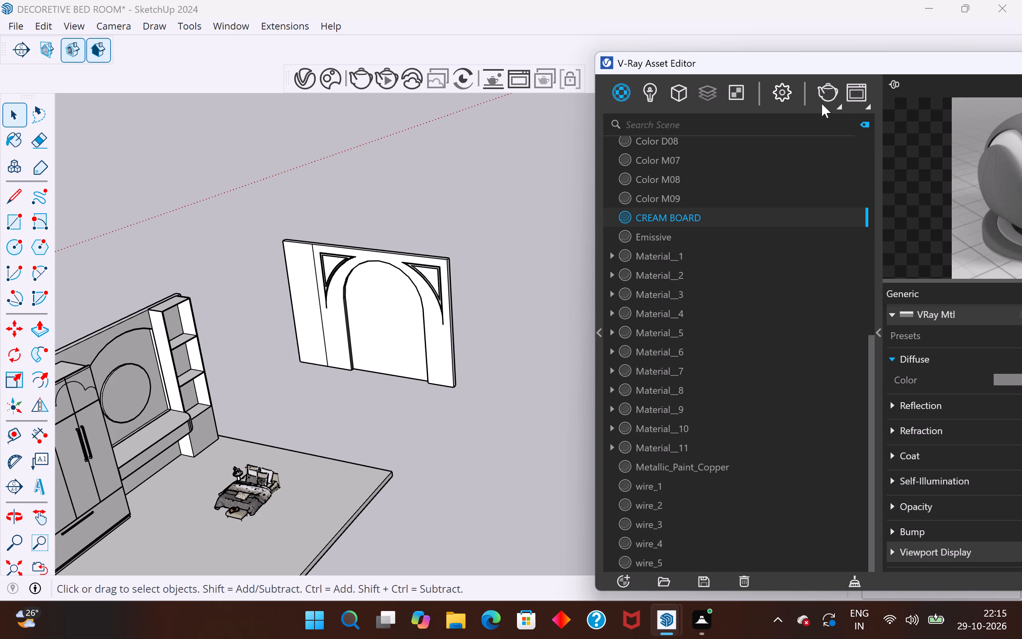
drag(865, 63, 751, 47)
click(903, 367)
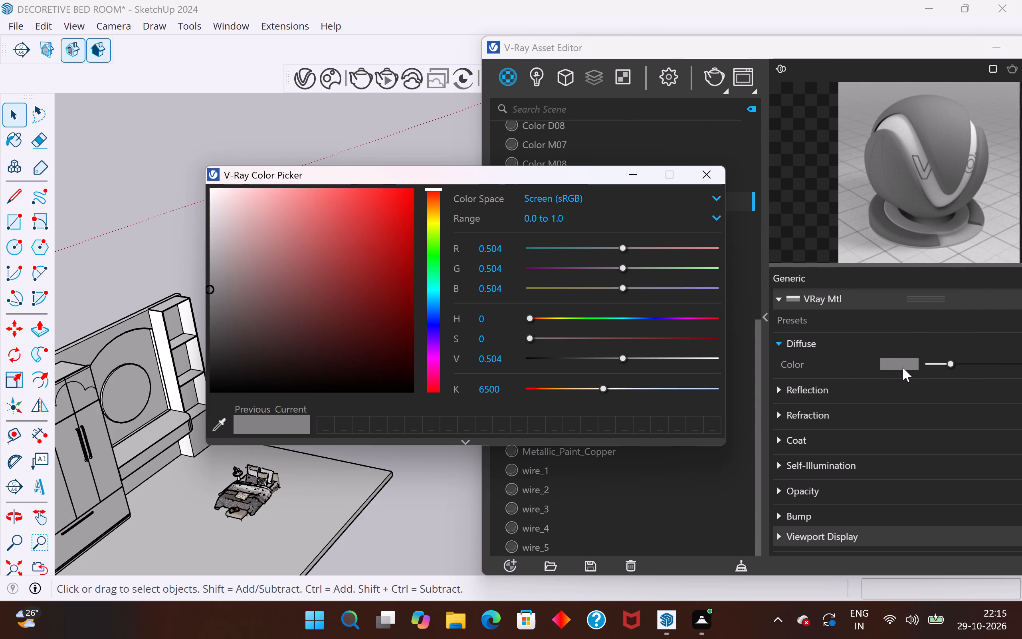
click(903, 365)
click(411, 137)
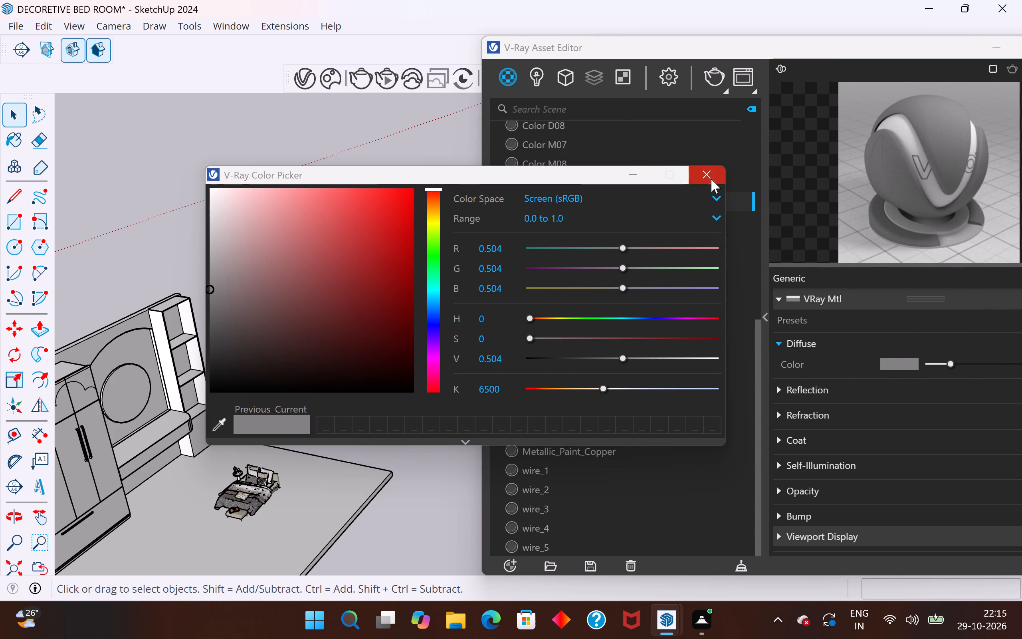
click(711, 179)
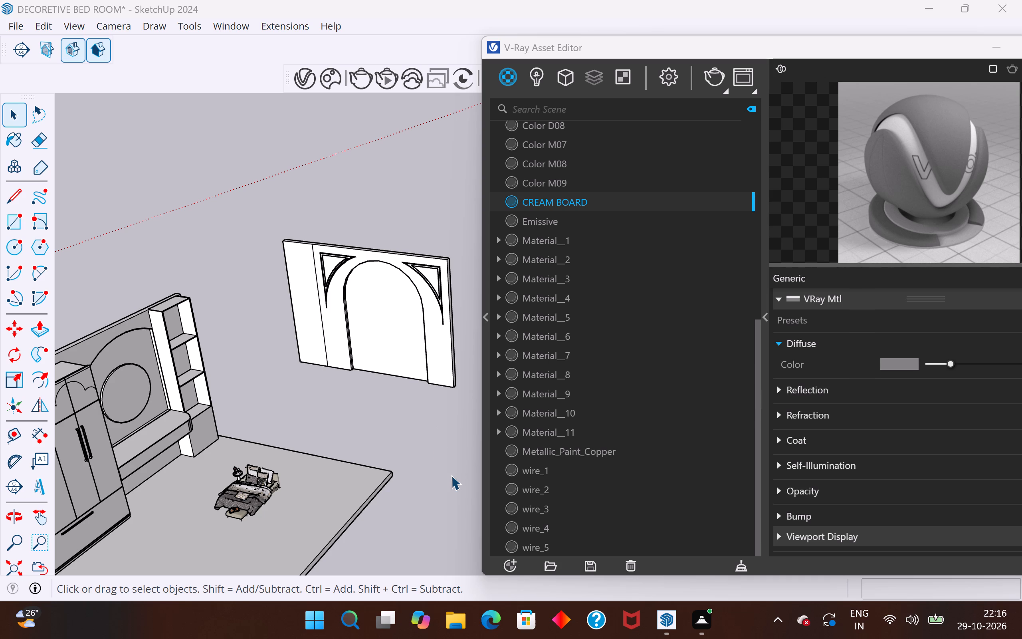
Apply the CREAM BOARD material to the wall panel's front face around the central arch.
double_click(428, 348)
double_click(437, 346)
click(437, 346)
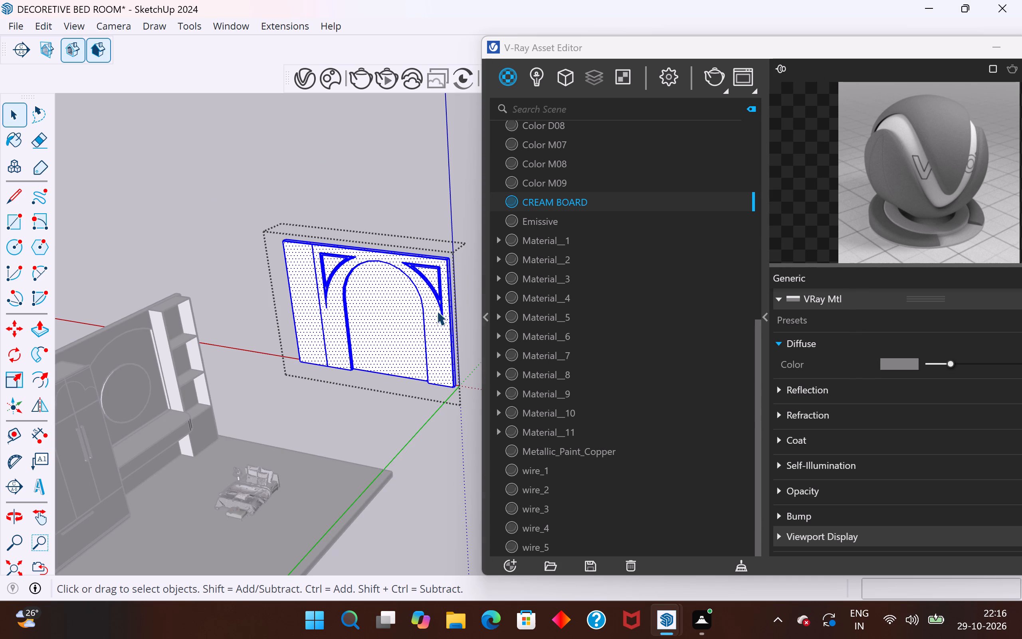
click(428, 338)
right_click(616, 207)
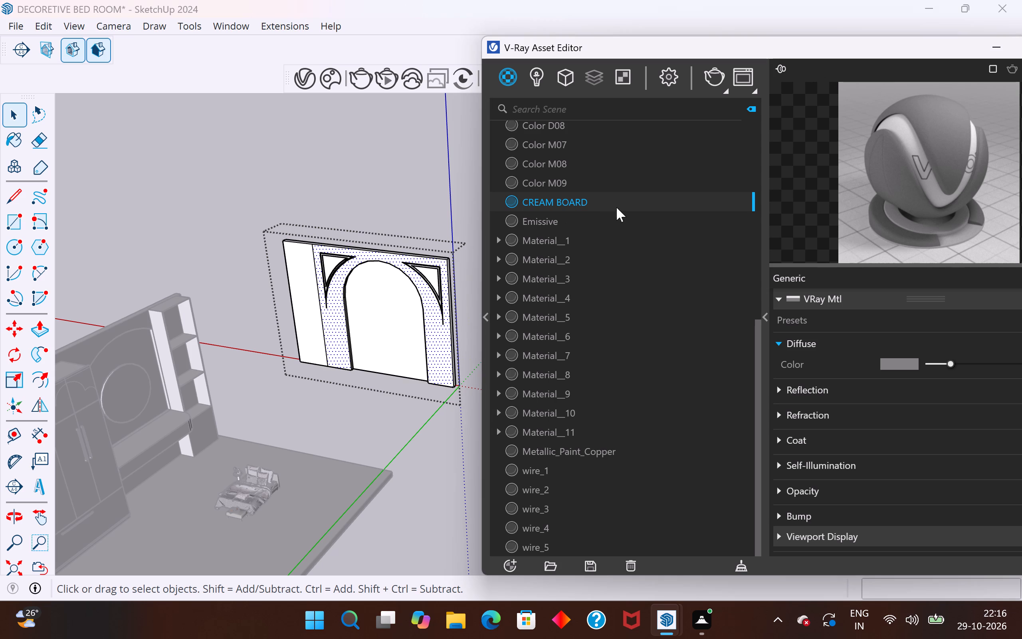
click(652, 238)
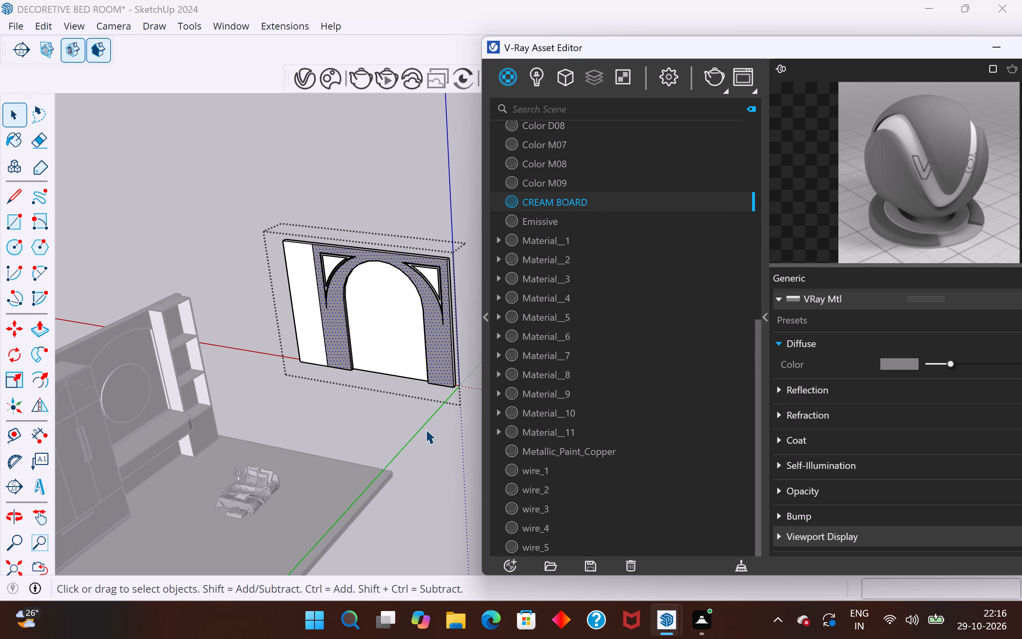
click(426, 429)
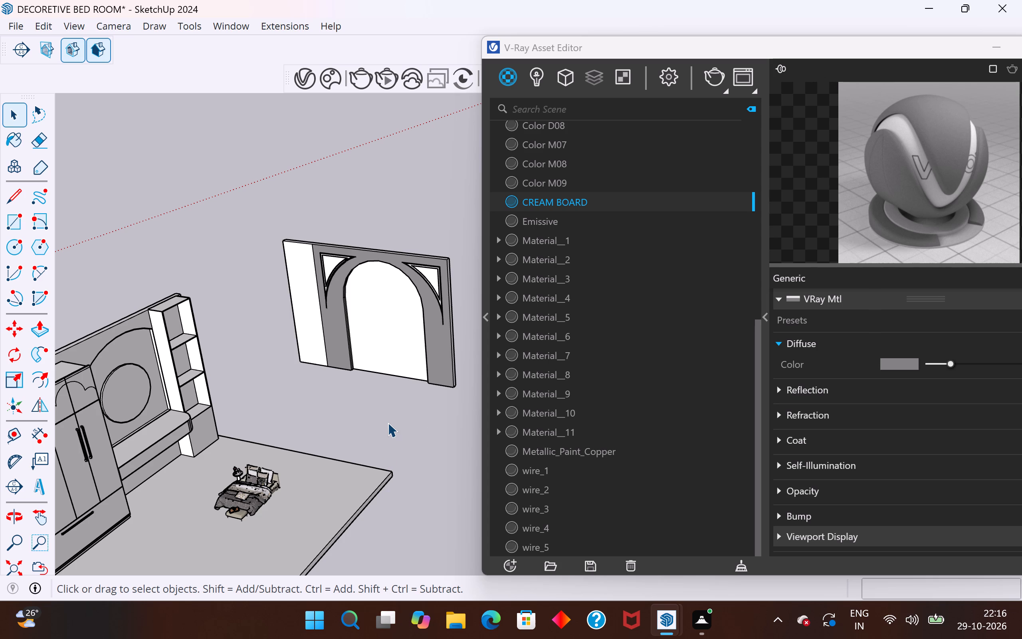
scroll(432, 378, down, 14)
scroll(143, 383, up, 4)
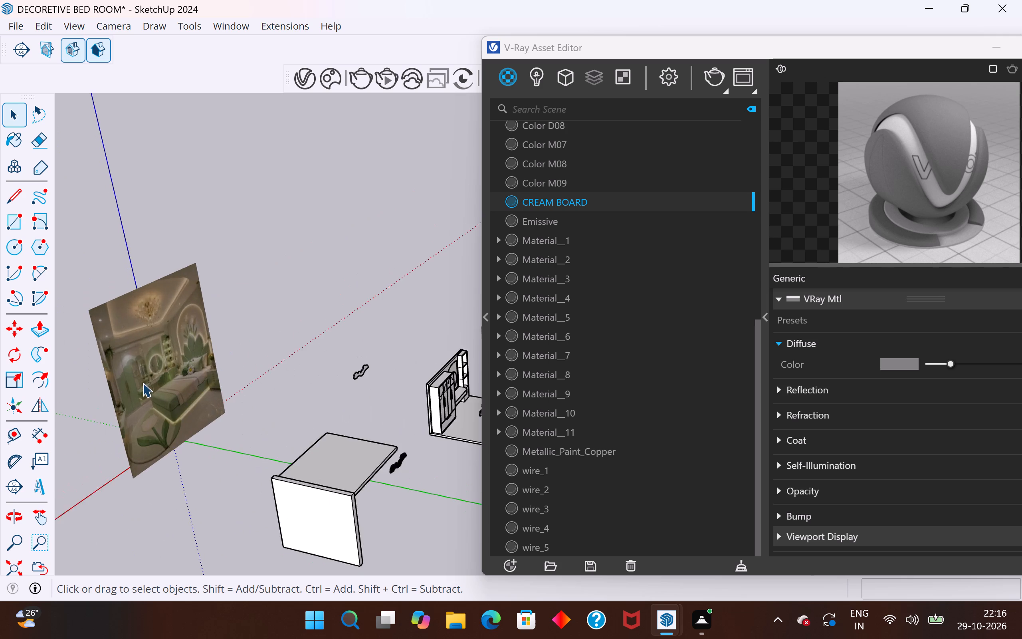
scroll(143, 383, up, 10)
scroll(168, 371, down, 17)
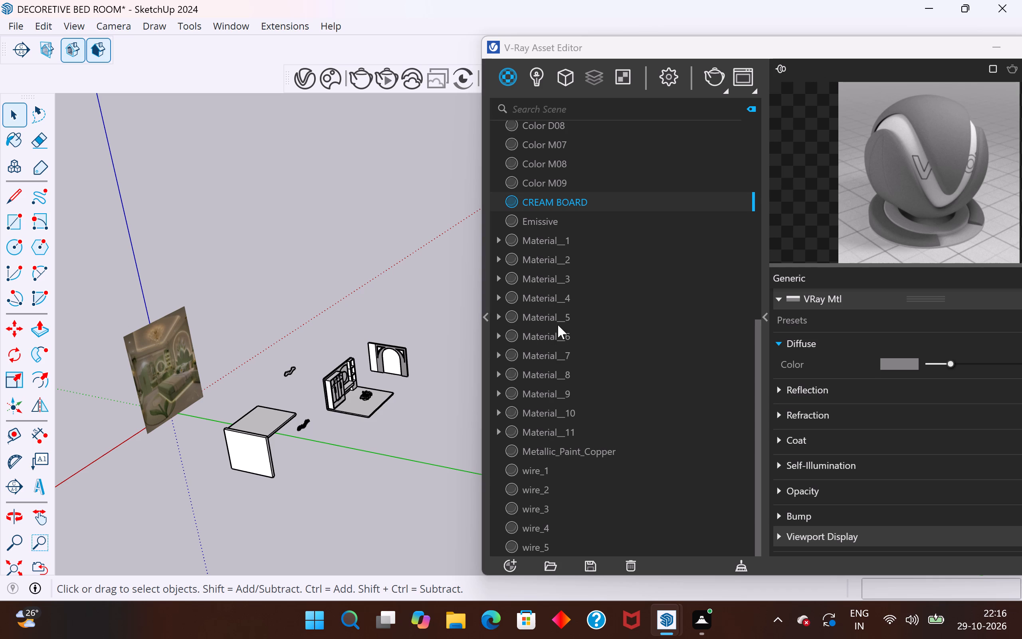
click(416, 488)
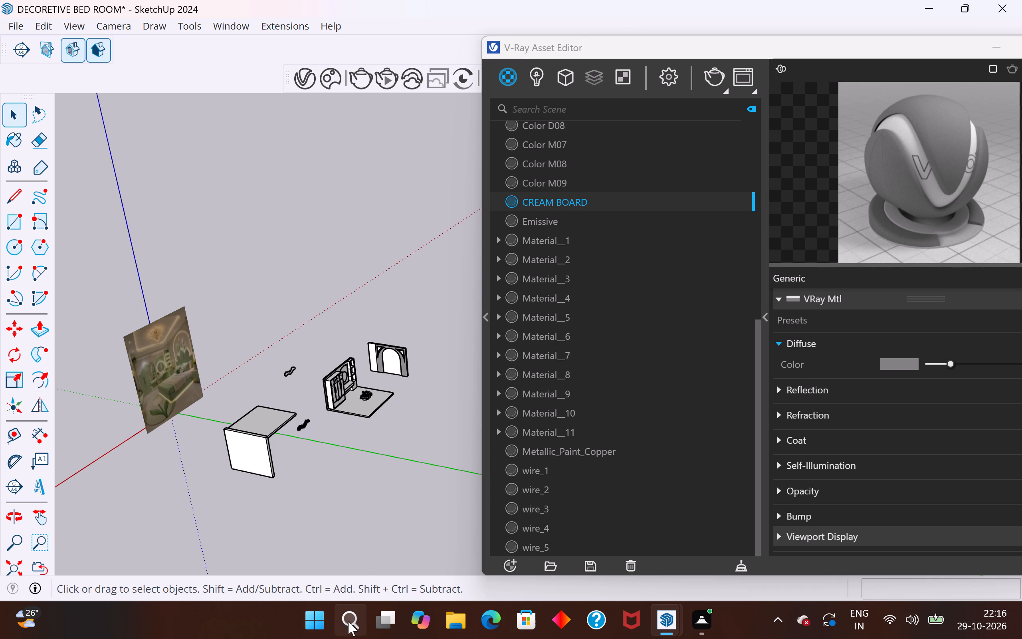
Switch to Google Chrome and search the web for color picker.
click(355, 624)
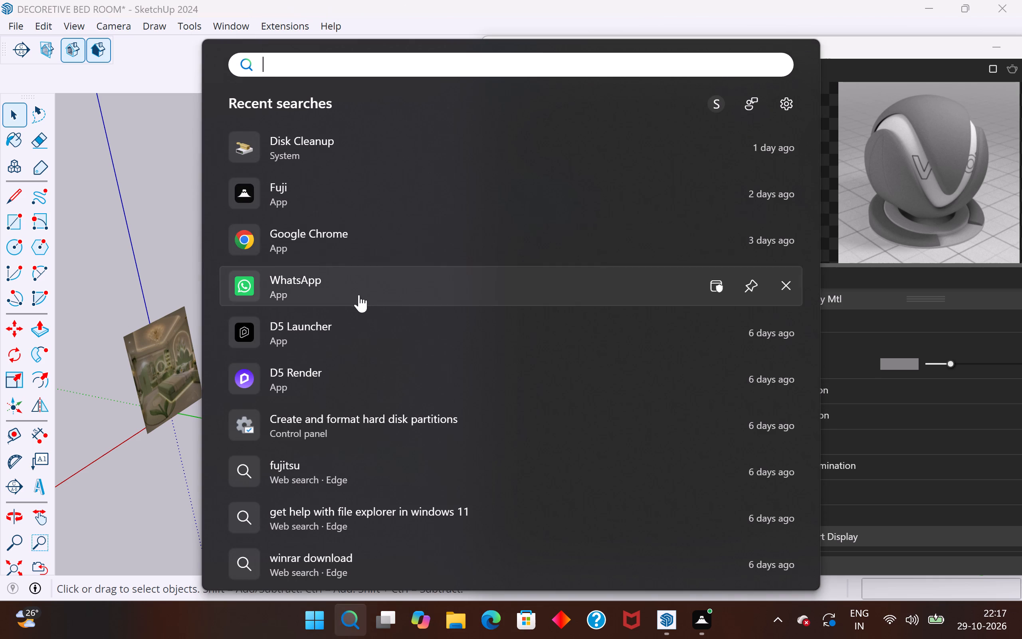
click(362, 235)
click(433, 102)
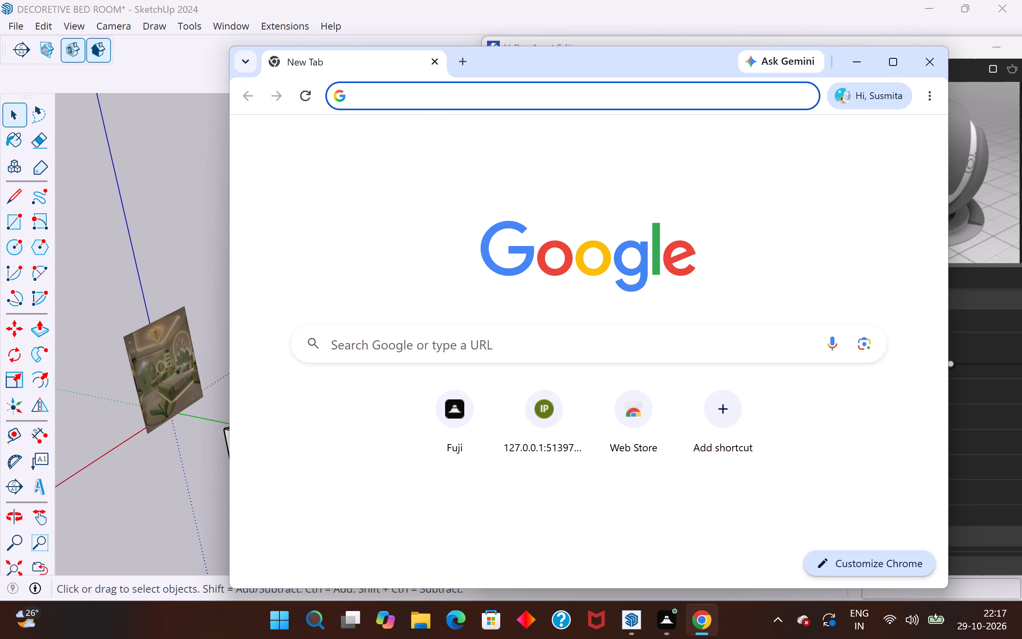
text(COLOUR)
click(453, 161)
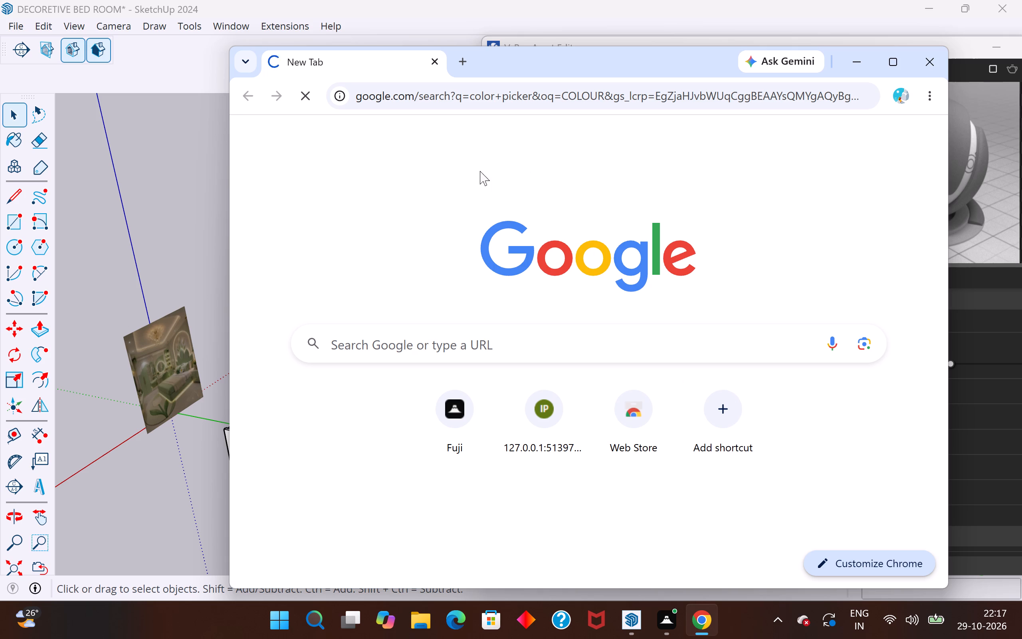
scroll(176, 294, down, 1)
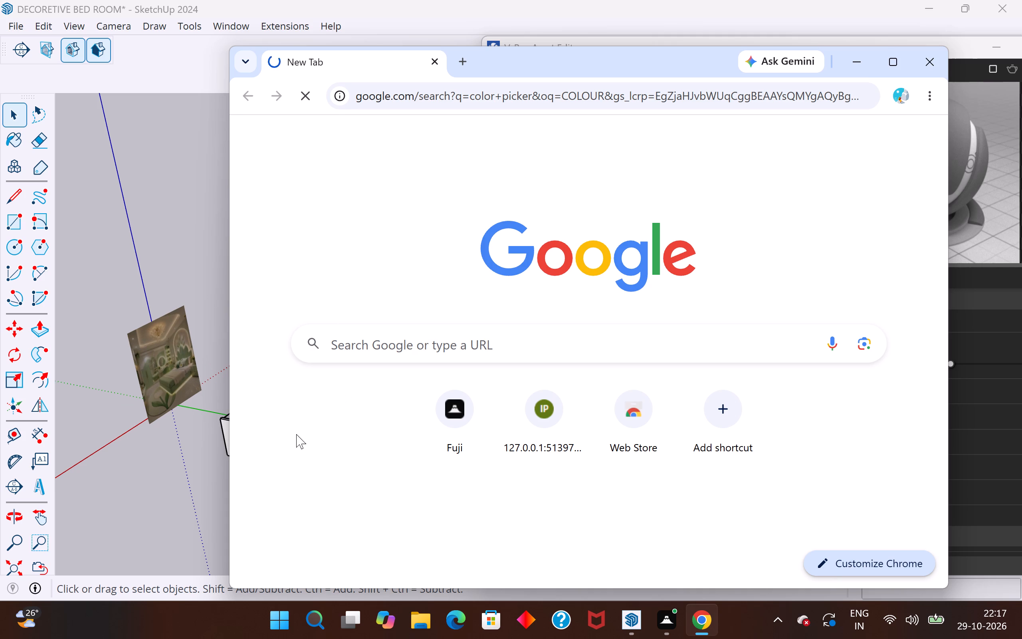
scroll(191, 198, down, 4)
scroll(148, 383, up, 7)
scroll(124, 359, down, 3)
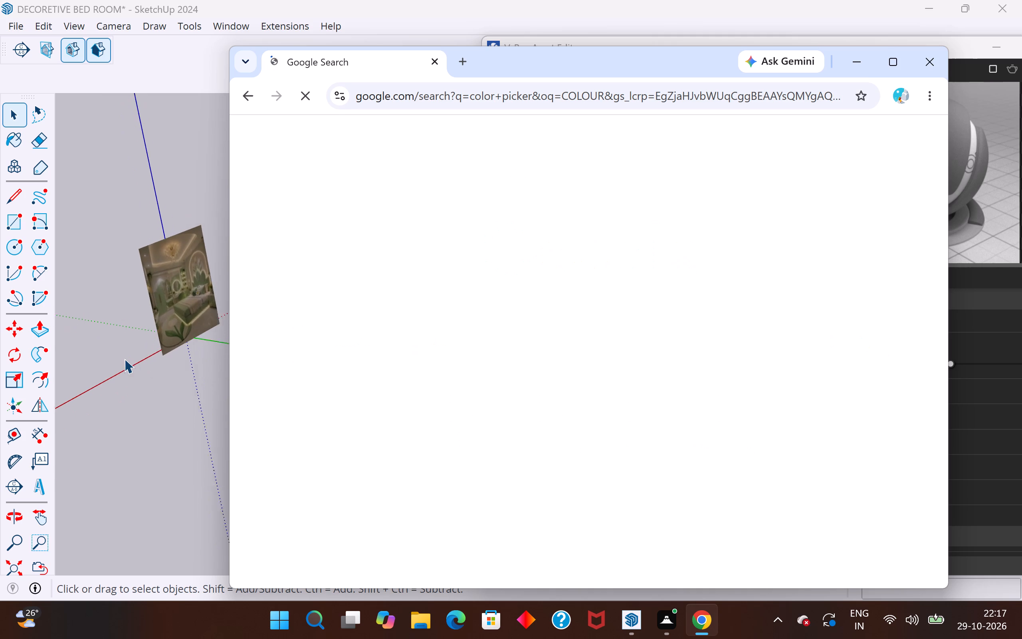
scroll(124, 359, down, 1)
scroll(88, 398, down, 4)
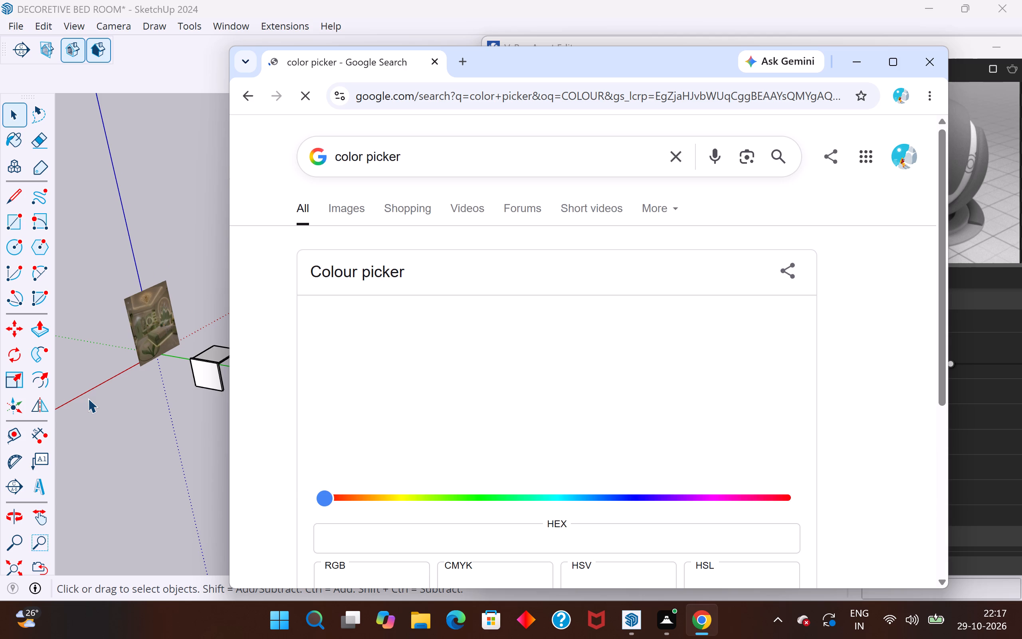
Look through the color picker search results for a suitable colour-sampling tool.
scroll(386, 586, down, 3)
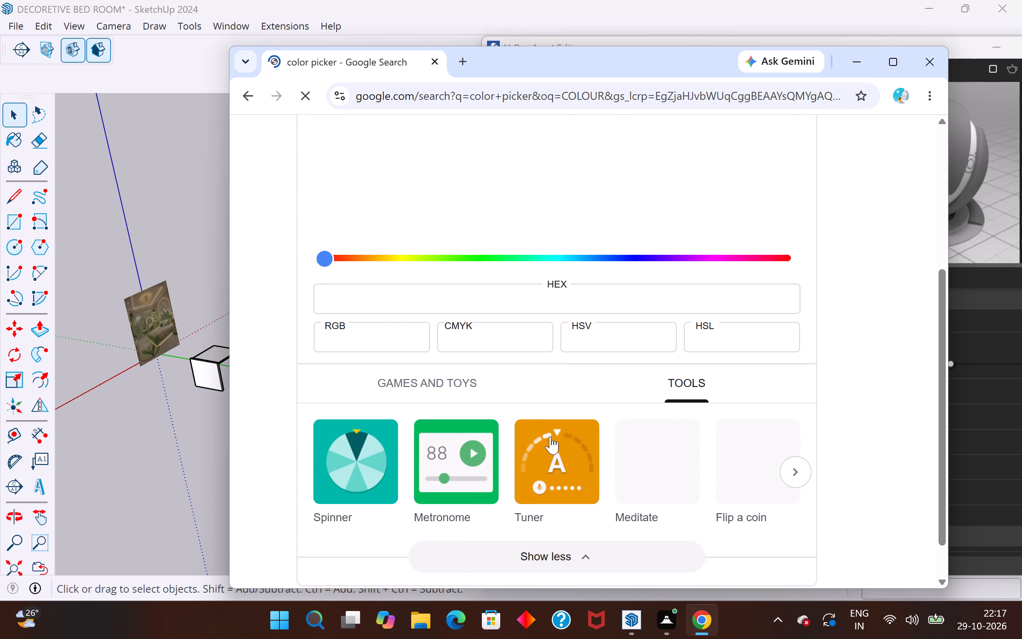
scroll(559, 429, down, 10)
scroll(557, 435, up, 5)
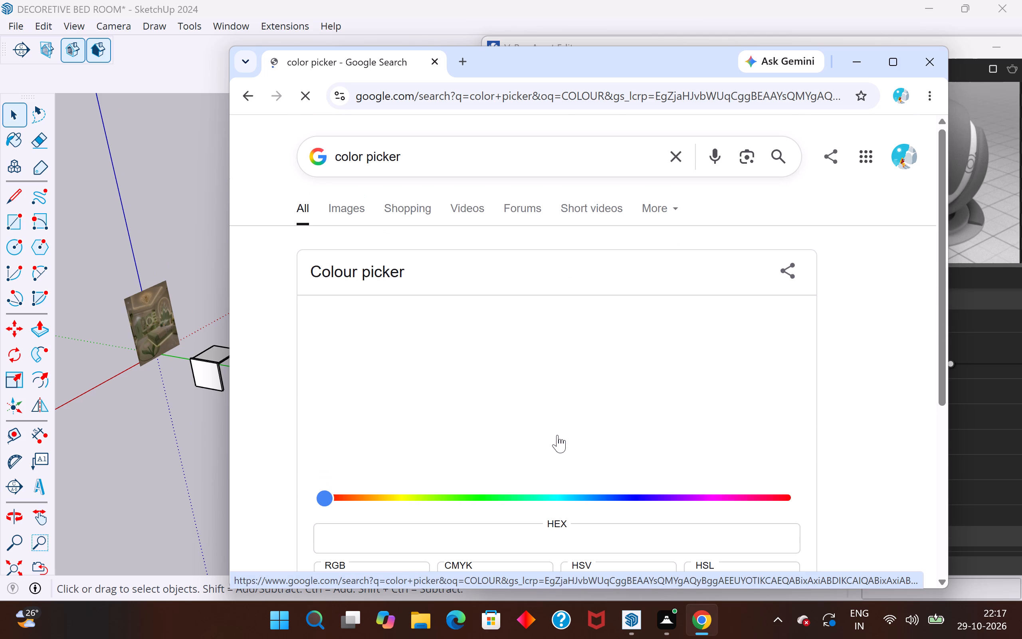
scroll(557, 435, down, 11)
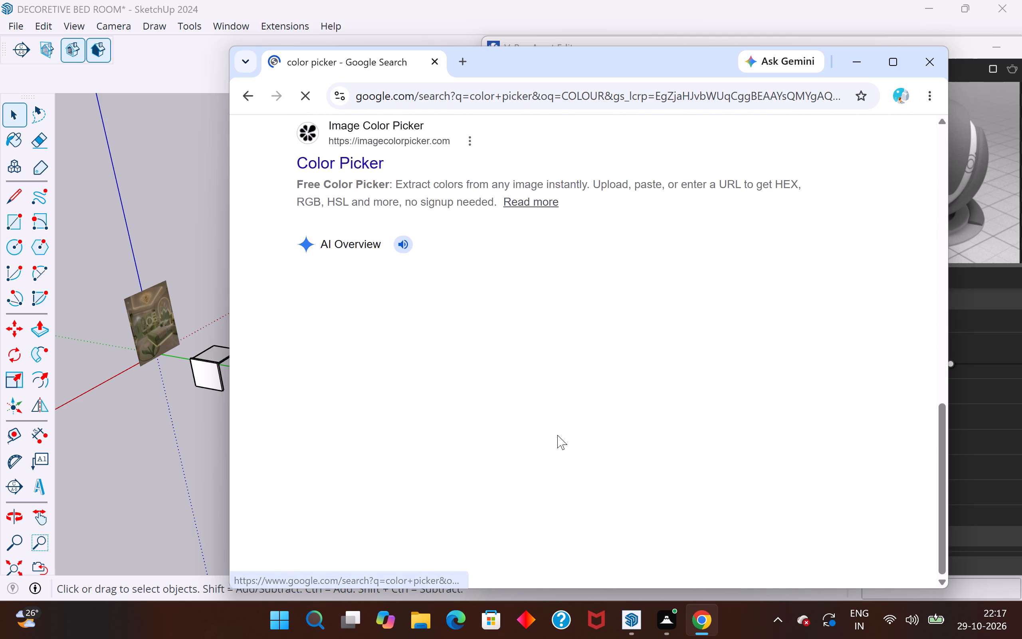
scroll(557, 435, down, 1)
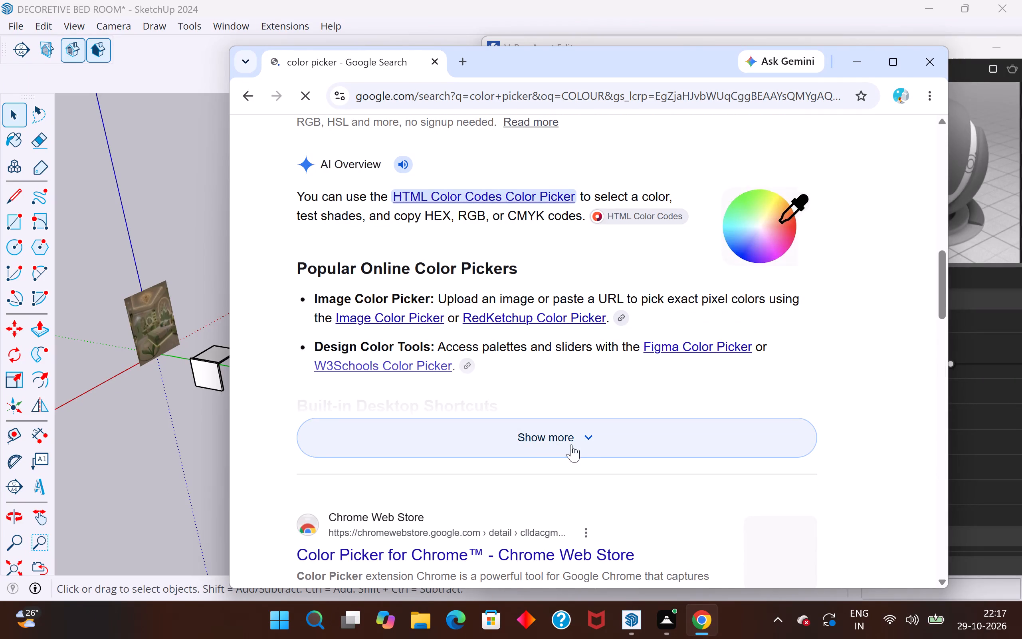
click(586, 439)
scroll(586, 439, up, 4)
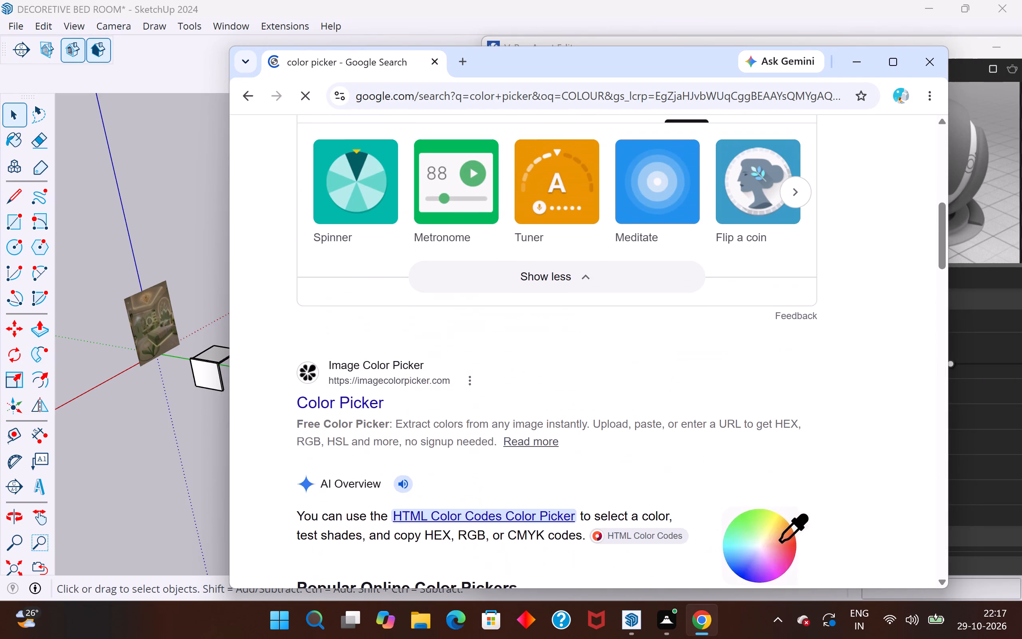
scroll(586, 439, up, 14)
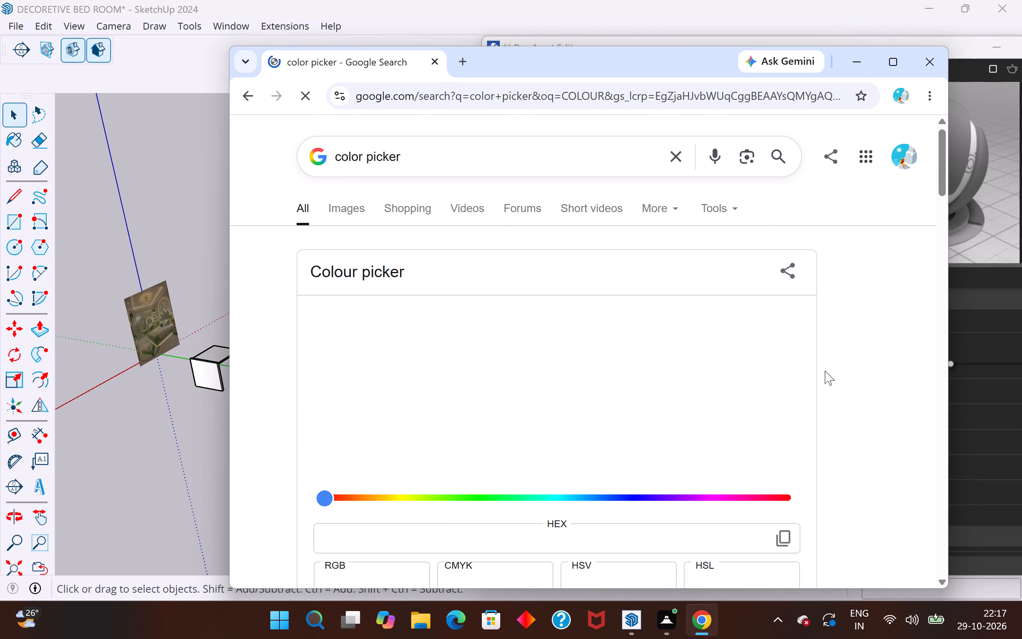
Reduce the browser window's height from its top edge to uncover the V-Ray Asset Editor's header.
drag(678, 47, 682, 108)
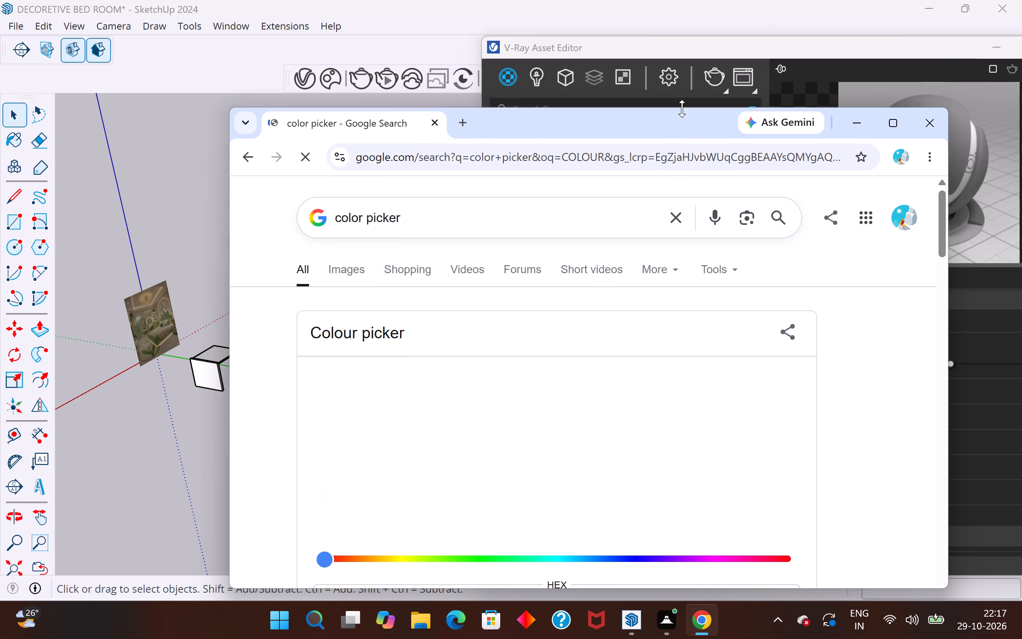
drag(682, 108, 682, 127)
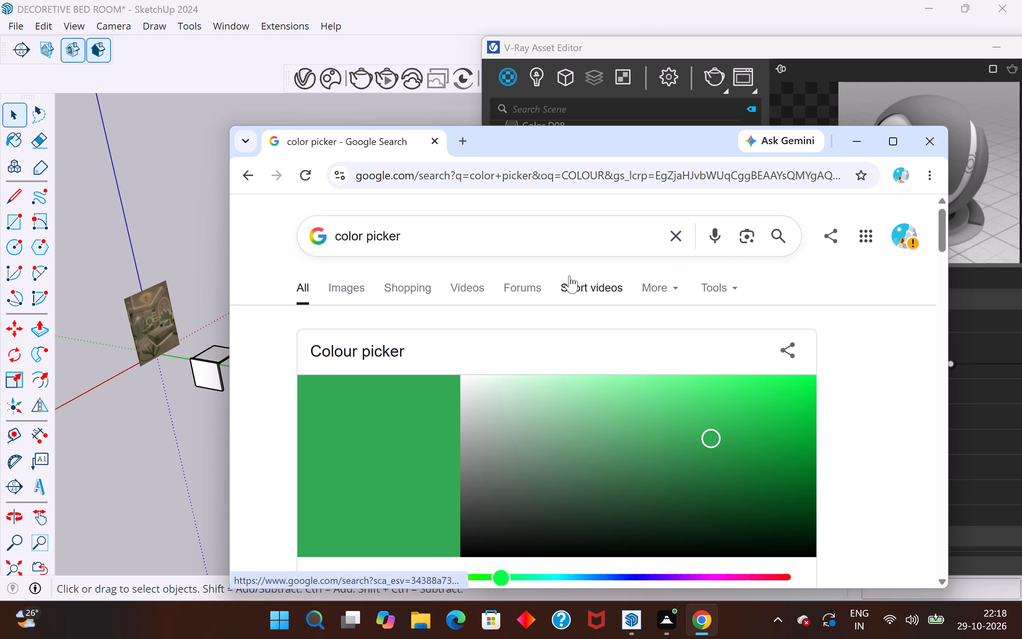
Refine the web search to color picker from image.
click(508, 249)
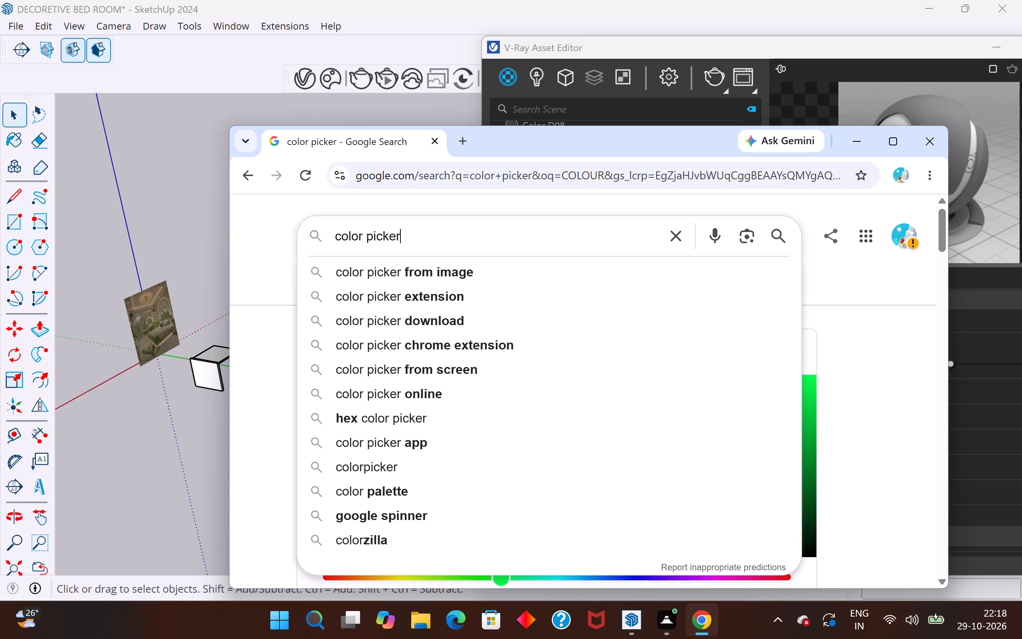
key(space)
text(FROM)
key(space)
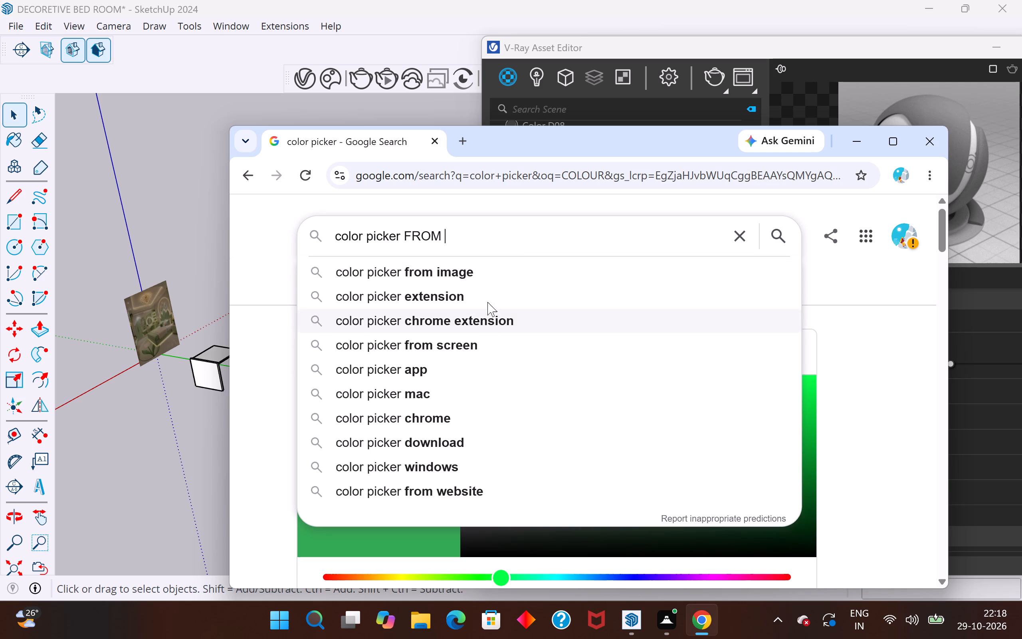
click(504, 275)
click(493, 237)
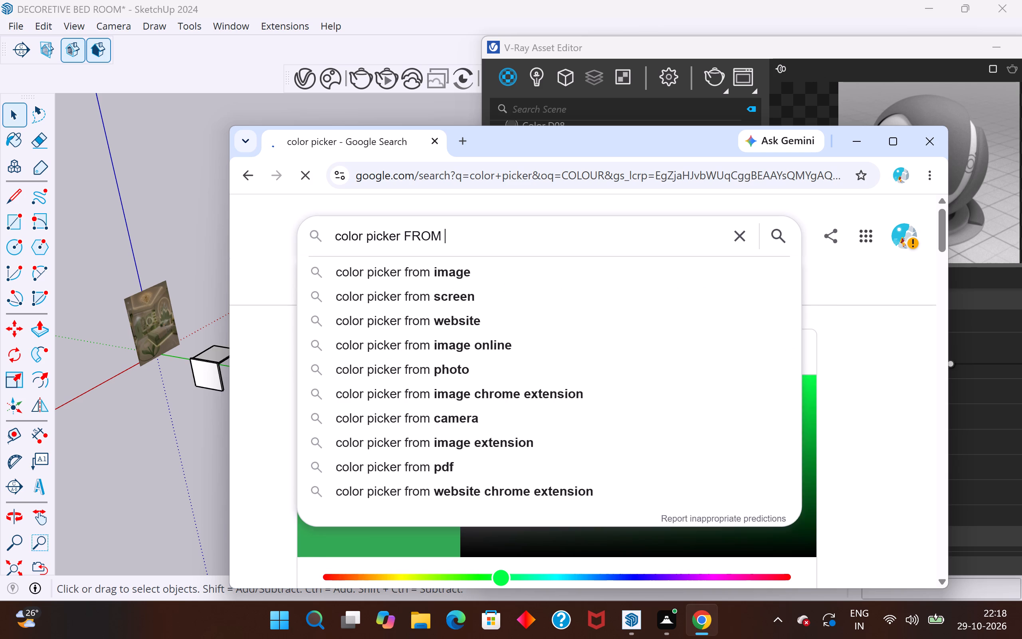
text(IMAGE)
key(Return)
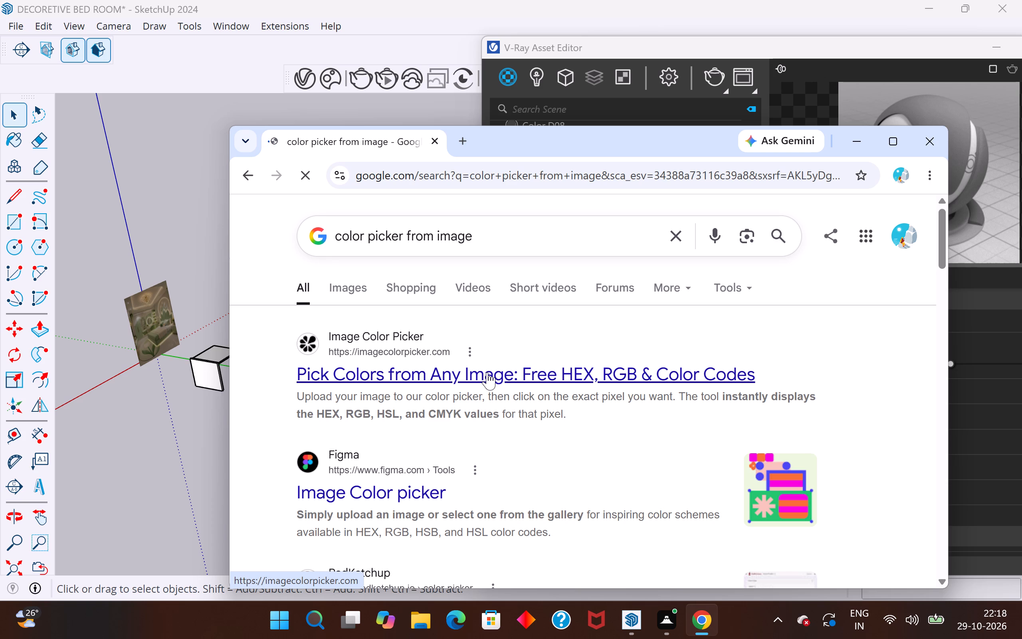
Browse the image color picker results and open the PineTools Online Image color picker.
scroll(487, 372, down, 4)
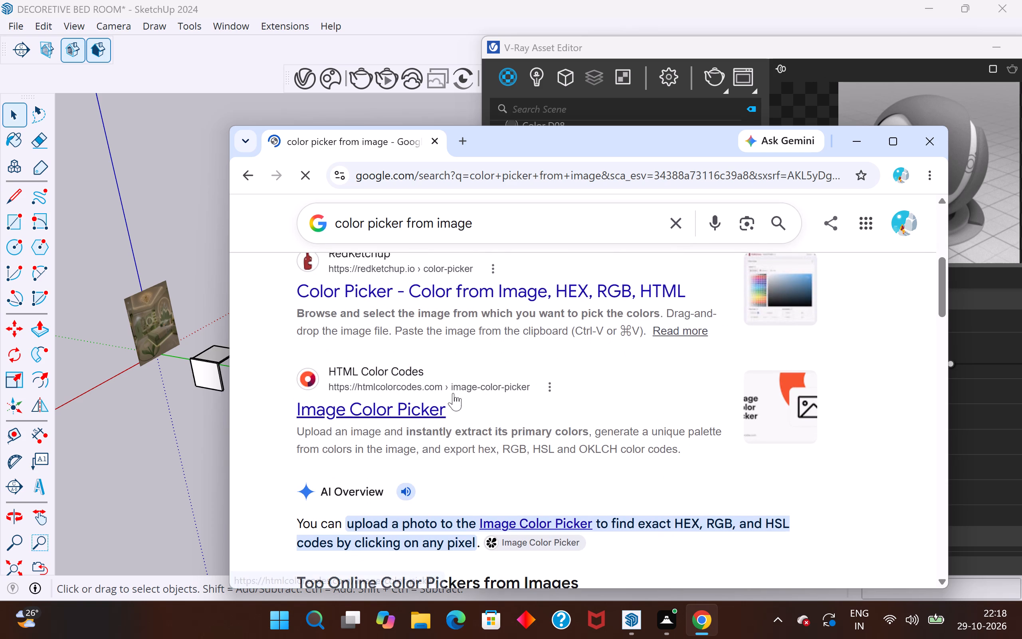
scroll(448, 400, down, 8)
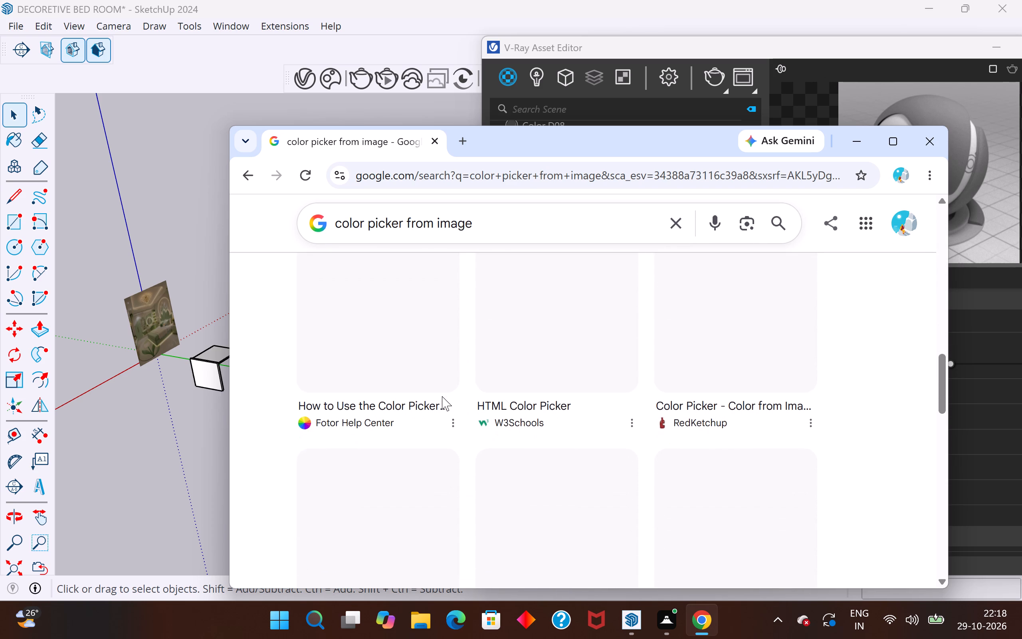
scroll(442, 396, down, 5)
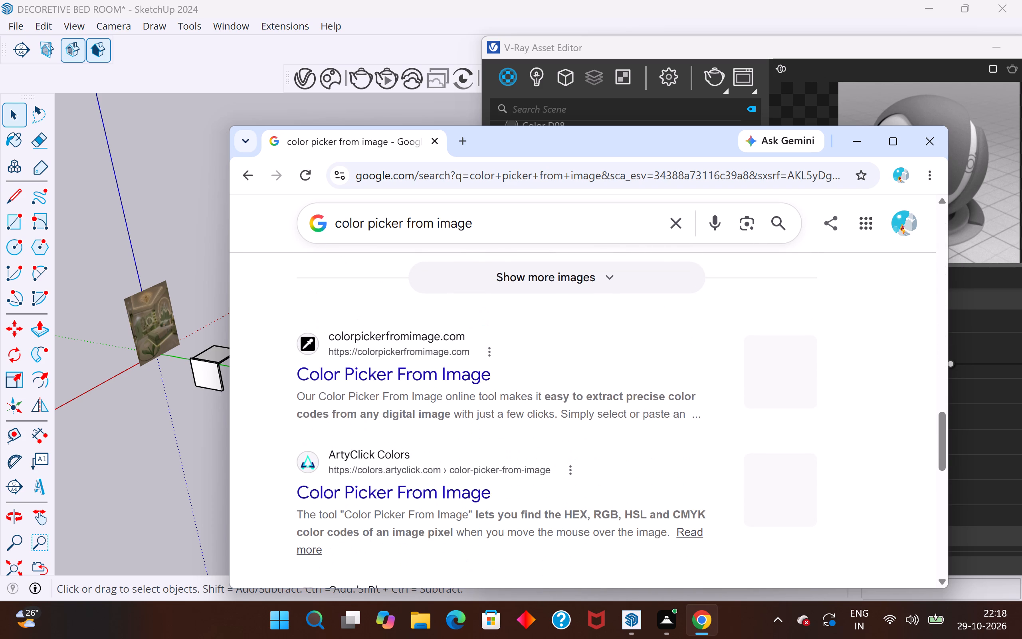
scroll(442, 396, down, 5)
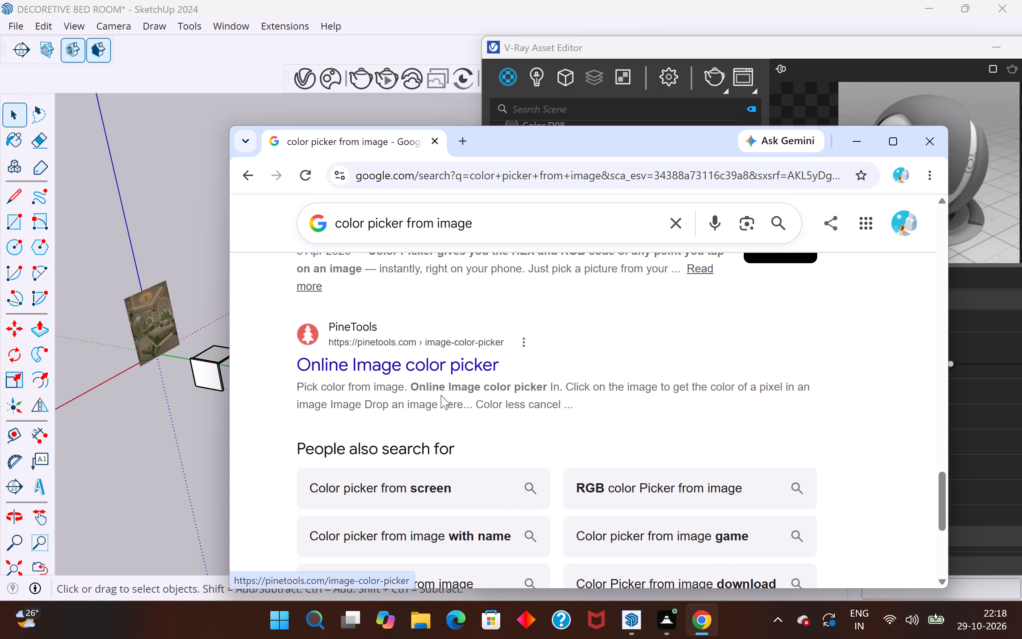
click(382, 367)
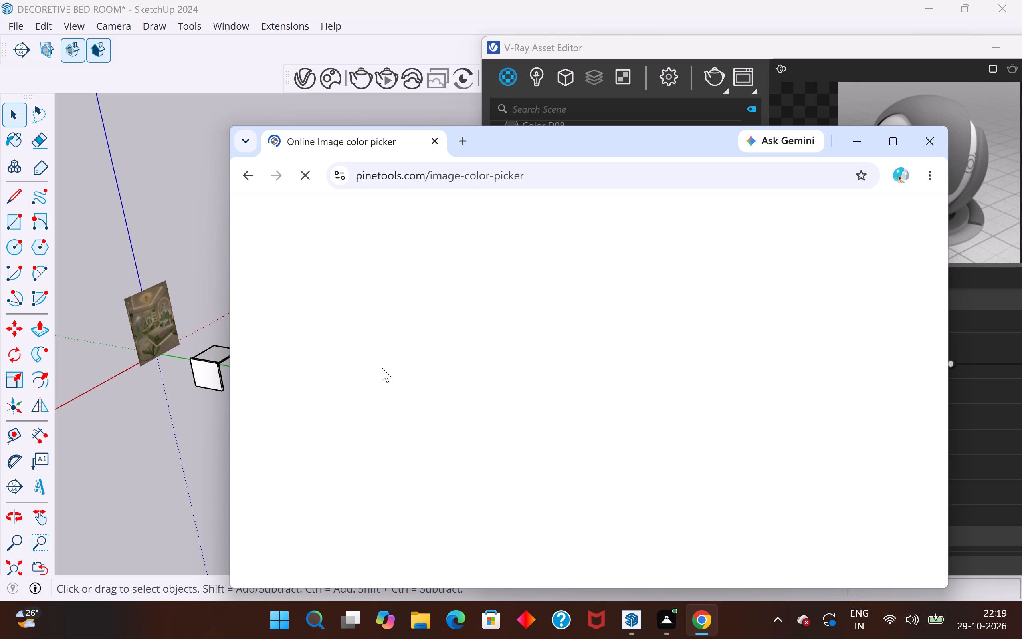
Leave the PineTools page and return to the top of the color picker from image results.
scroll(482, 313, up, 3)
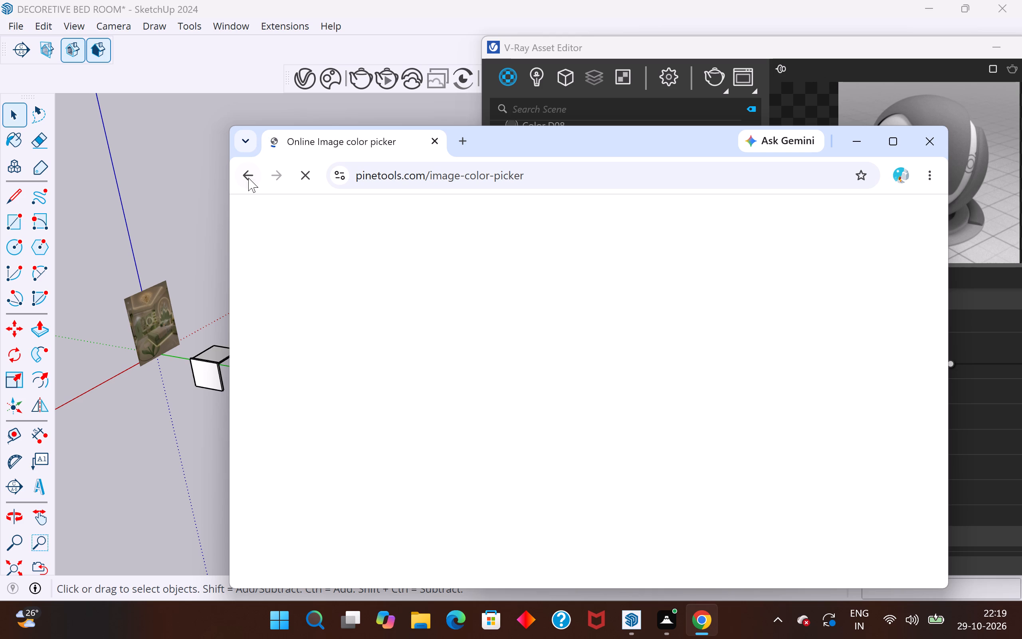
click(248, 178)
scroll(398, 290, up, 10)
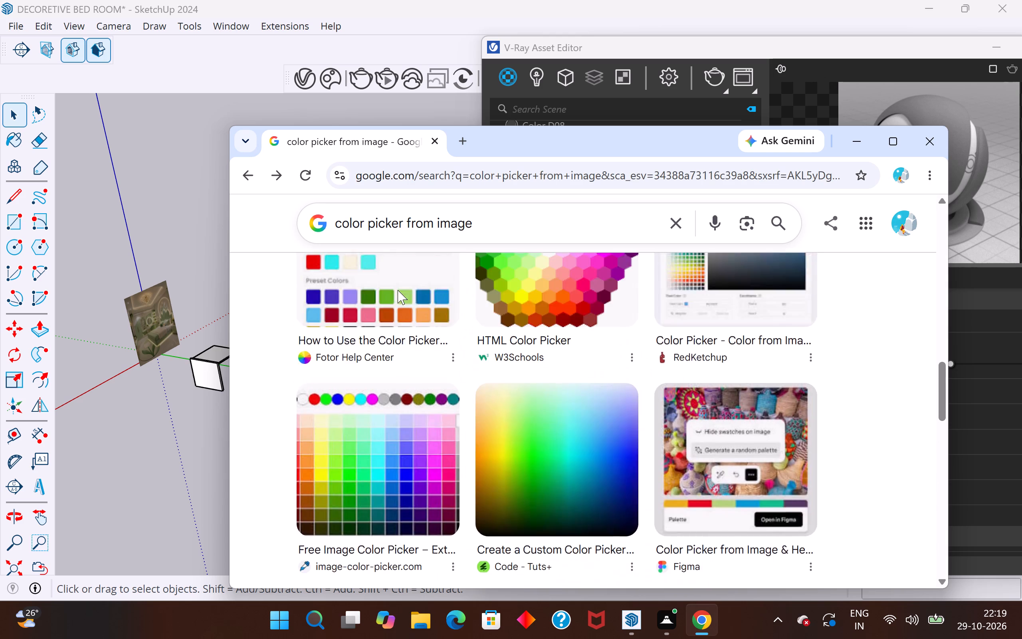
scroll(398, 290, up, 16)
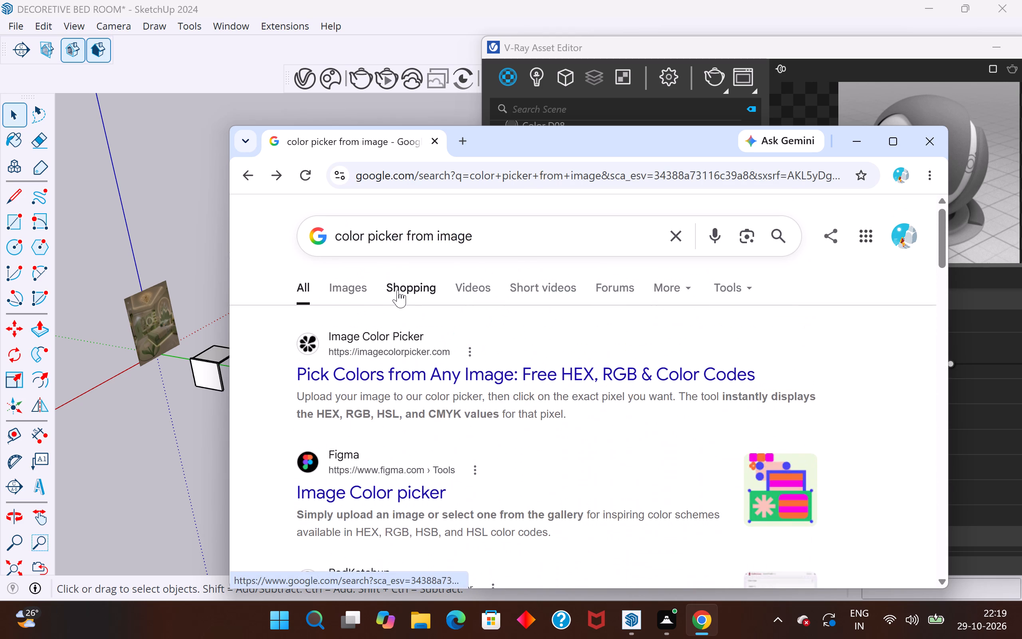
Shorten the web search back to color picker and run it again.
click(493, 231)
key(BackSpace)
key(BackSpace)
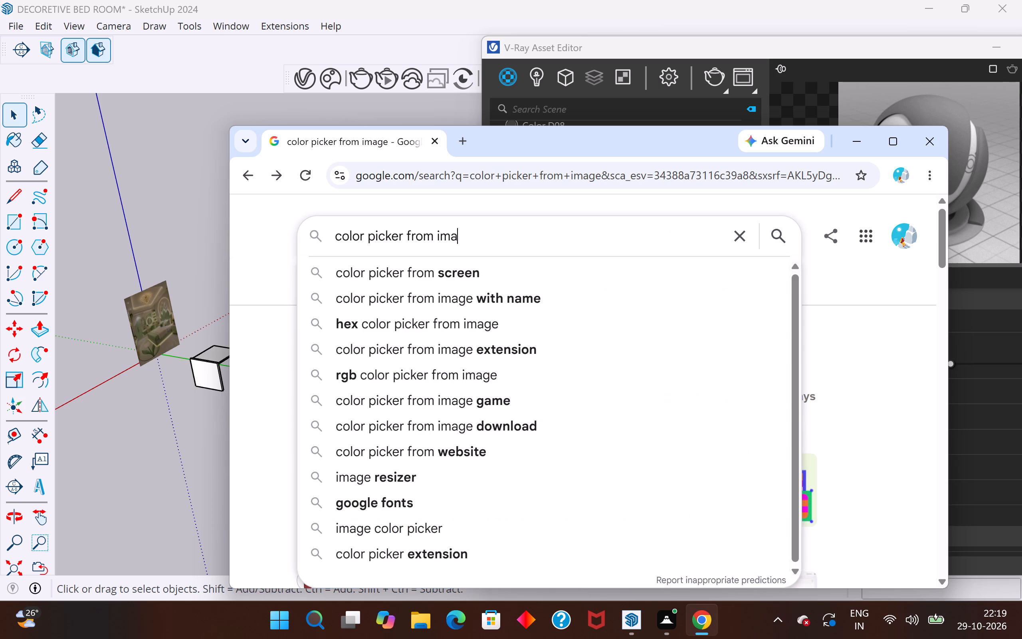
key(BackSpace)
key(BackSpace)
key(BackSpace)
key(BackSpace)
key(BackSpace)
key(BackSpace)
key(BackSpace)
key(BackSpace)
key(Return)
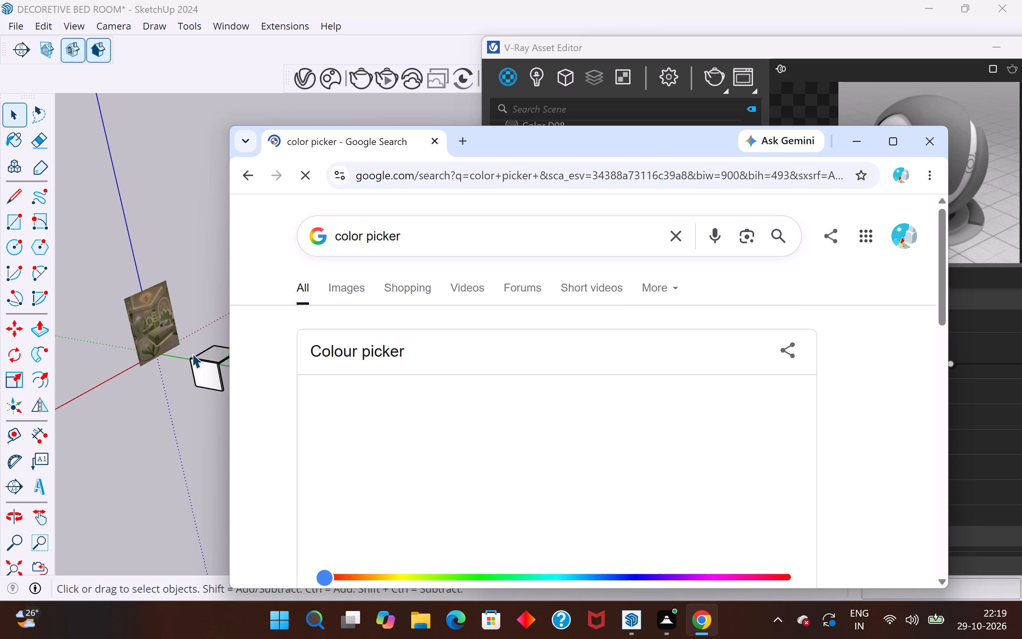
Examine the color picker results, including the online picker links, images and built-in Colour picker.
click(255, 313)
scroll(255, 313, down, 9)
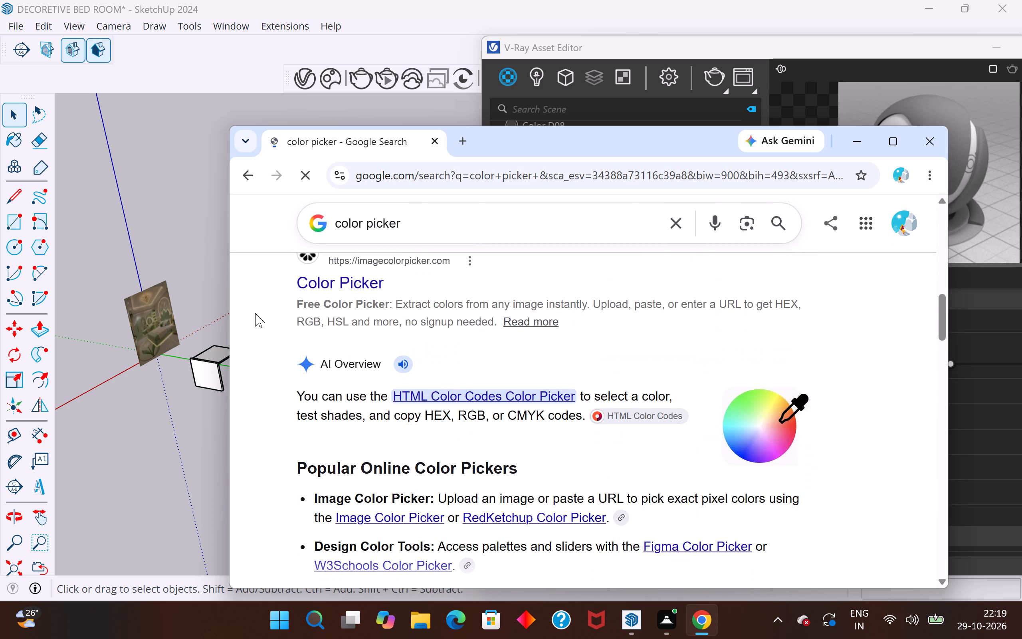
scroll(255, 313, down, 15)
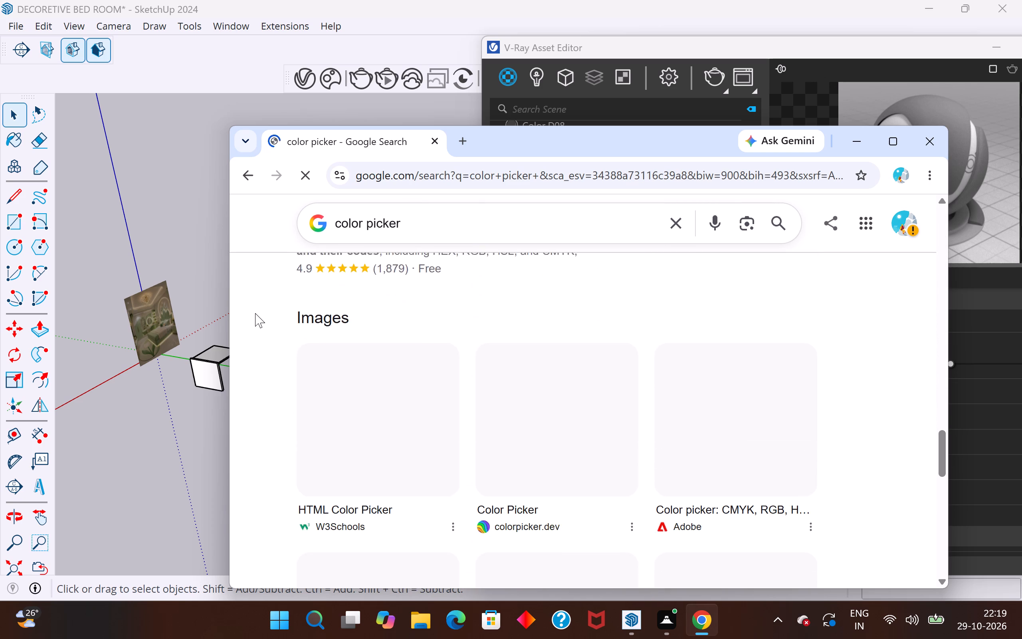
scroll(255, 313, down, 15)
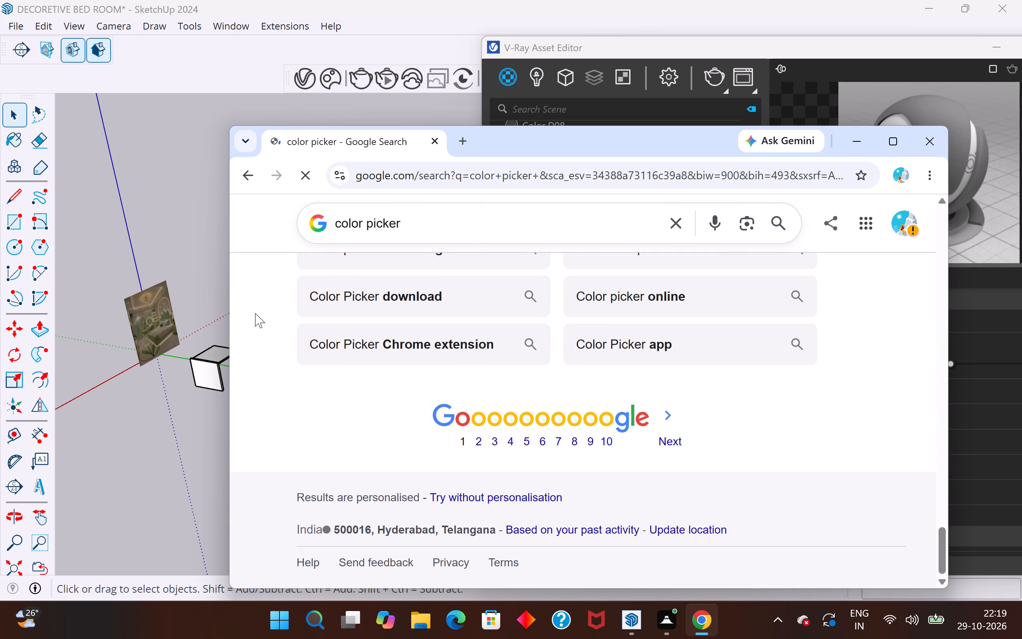
scroll(255, 313, up, 15)
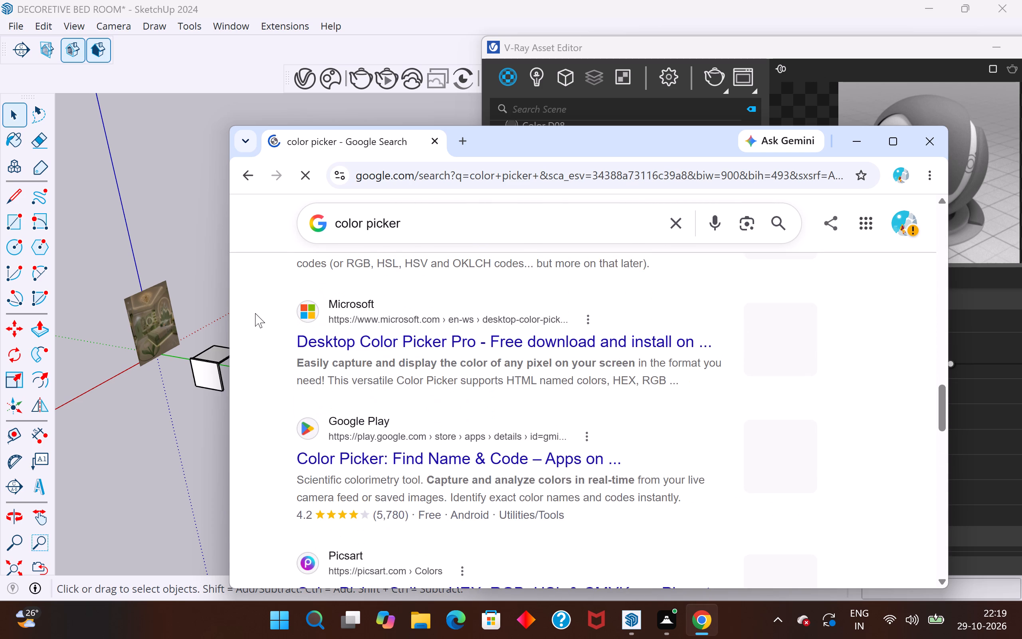
scroll(255, 313, up, 9)
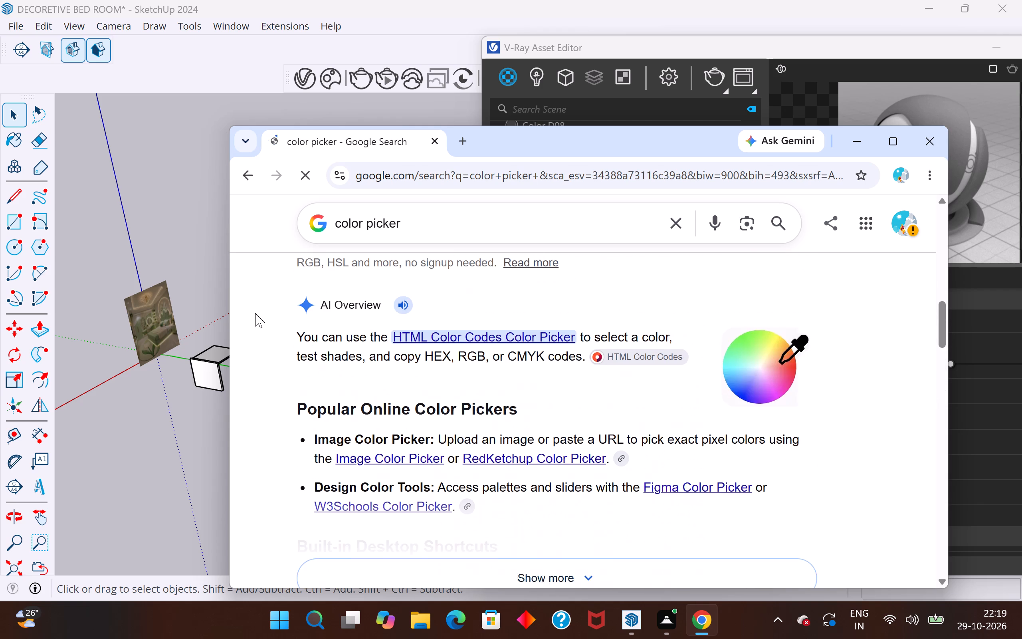
scroll(255, 313, up, 11)
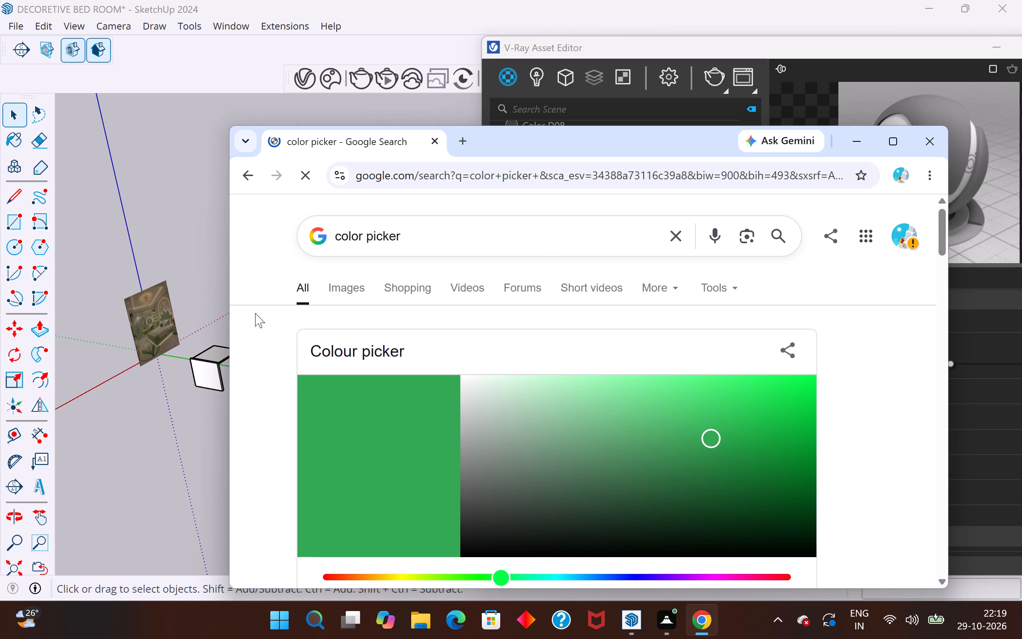
Search the web for color picker from image.
scroll(255, 313, up, 4)
click(402, 233)
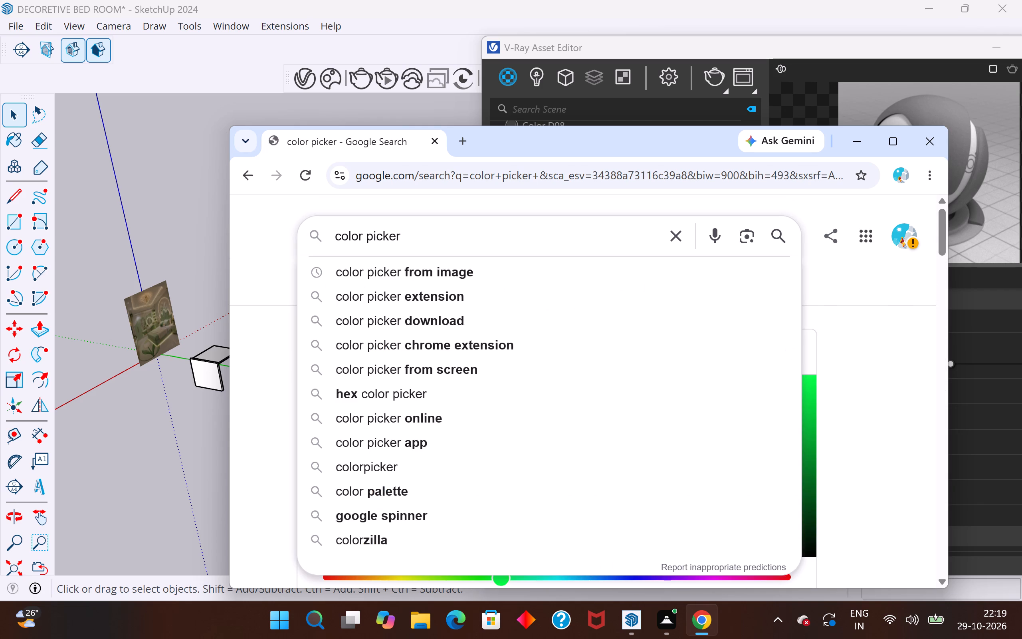
click(437, 273)
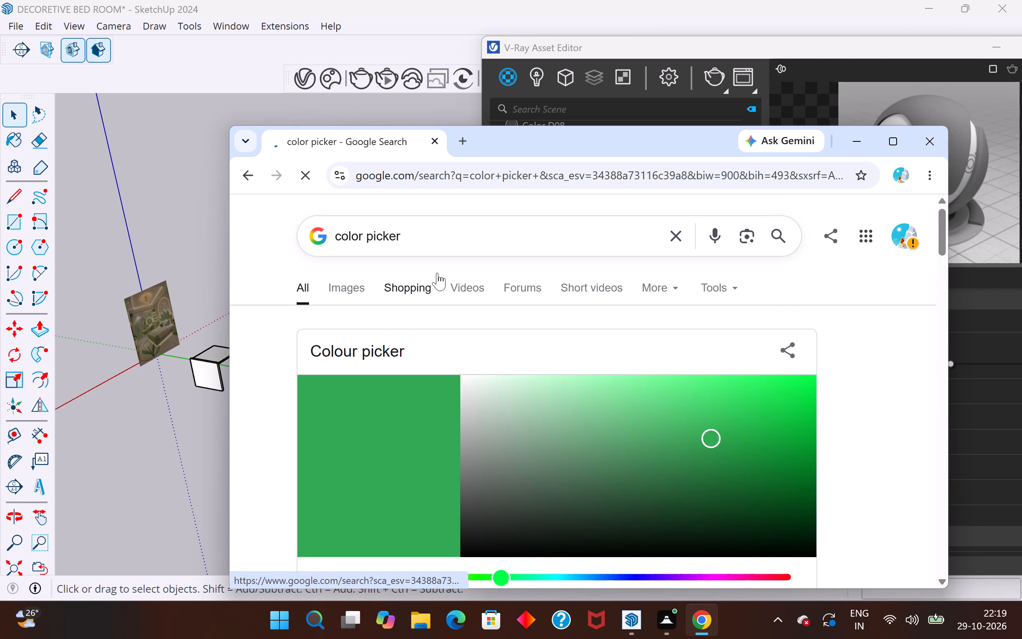
click(437, 242)
key(space)
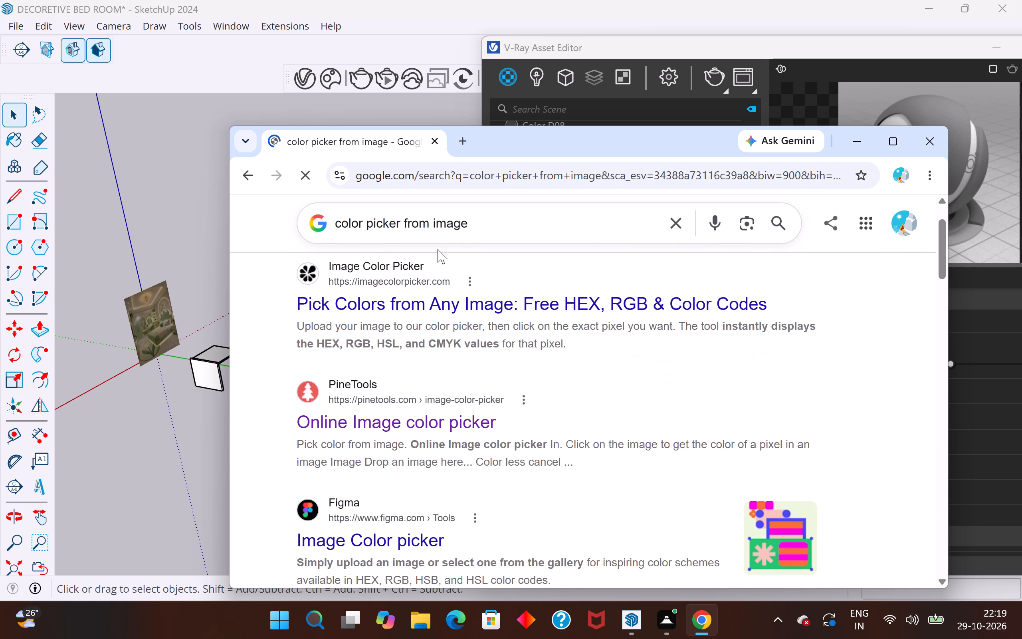
Open the Image Color Picker site, imagecolorpicker.com, from the color picker from image results.
scroll(401, 380, up, 5)
scroll(401, 380, down, 3)
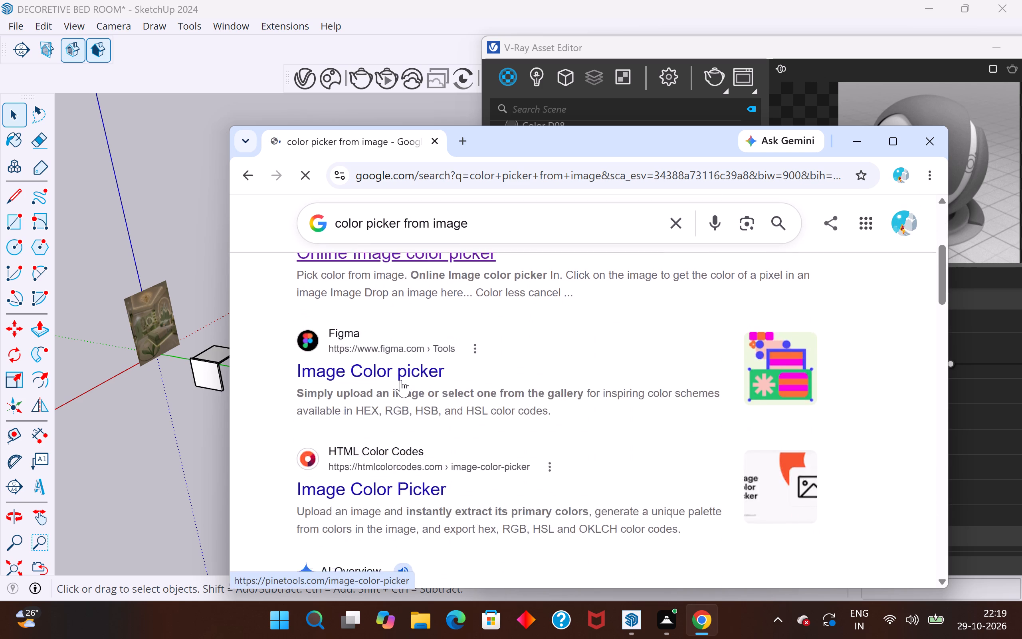
scroll(401, 380, up, 3)
scroll(370, 467, up, 1)
click(380, 498)
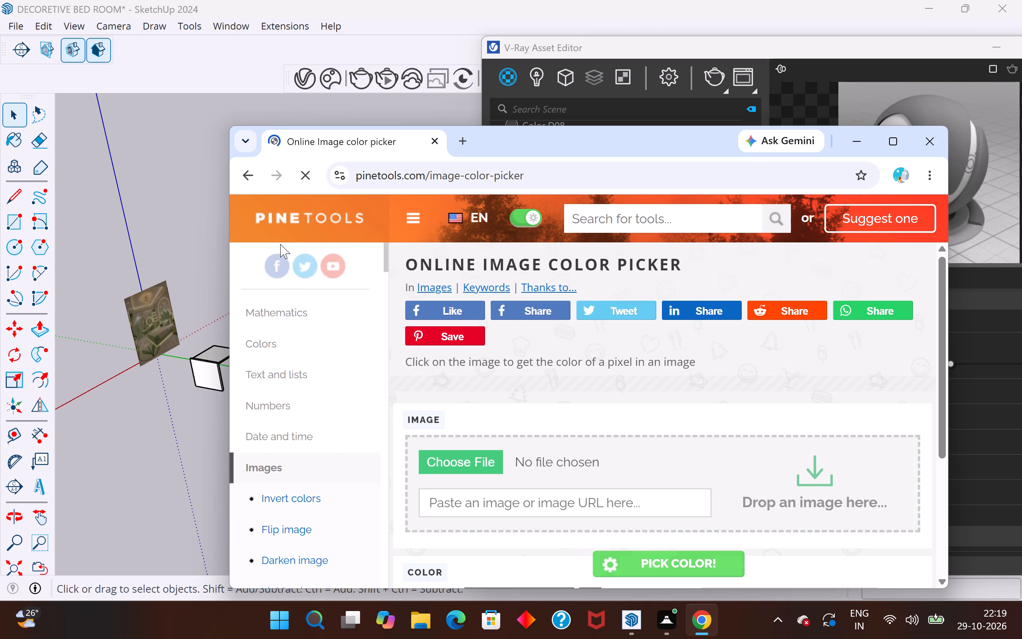
click(252, 179)
click(384, 373)
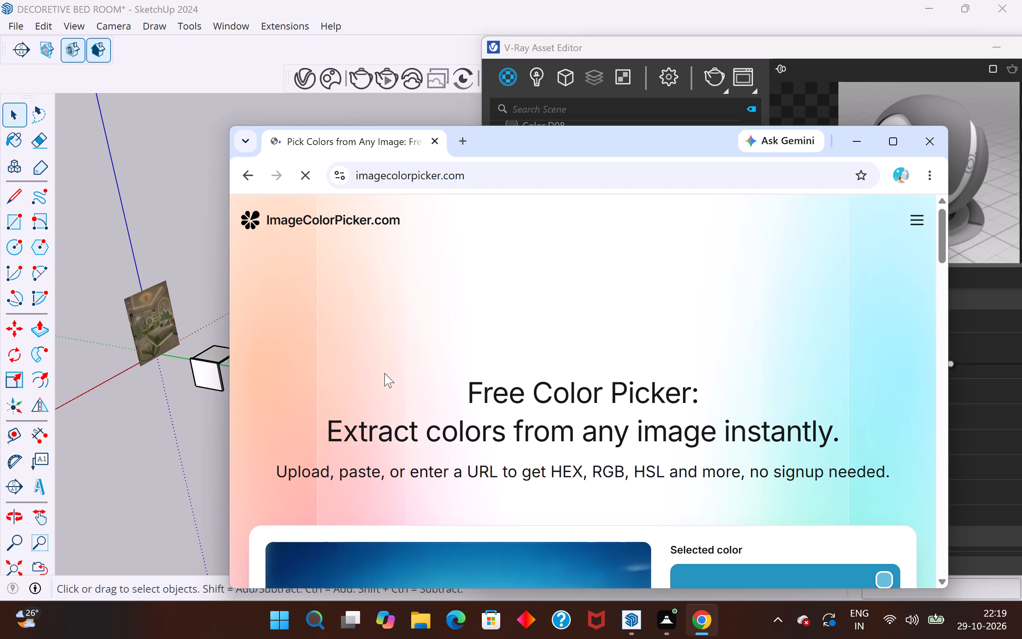
Examine the Image Color Picker page, including its sample image, selected color codes, palette and image source options.
scroll(438, 409, down, 4)
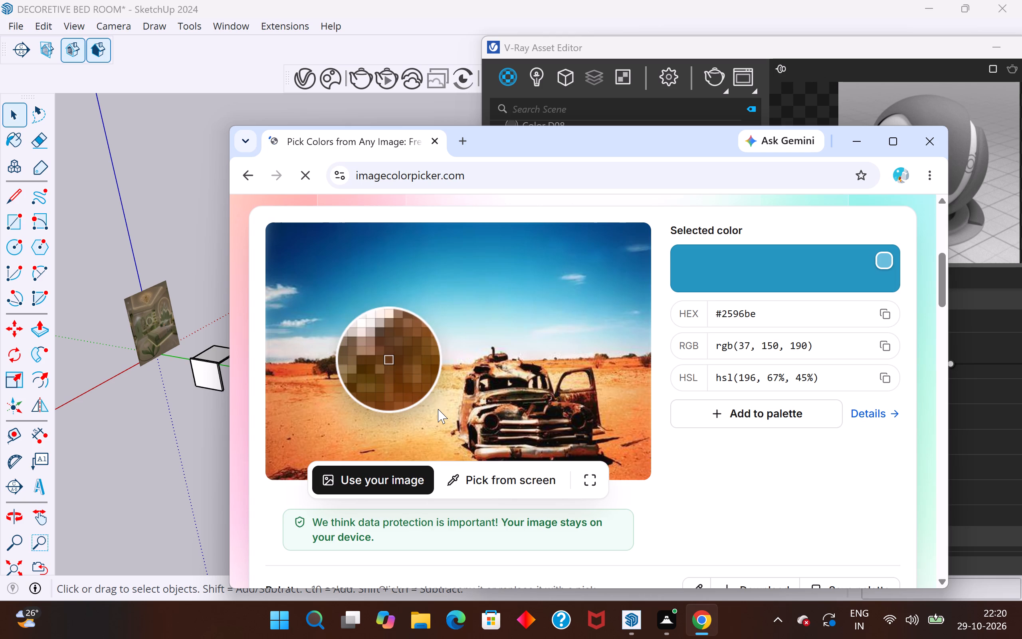
scroll(646, 466, down, 2)
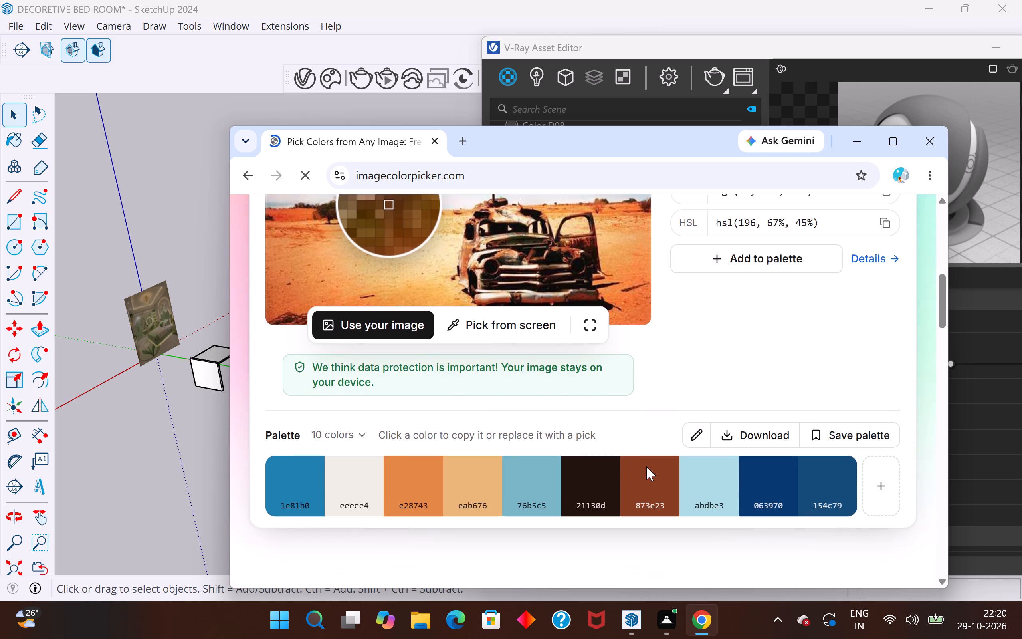
scroll(646, 466, down, 1)
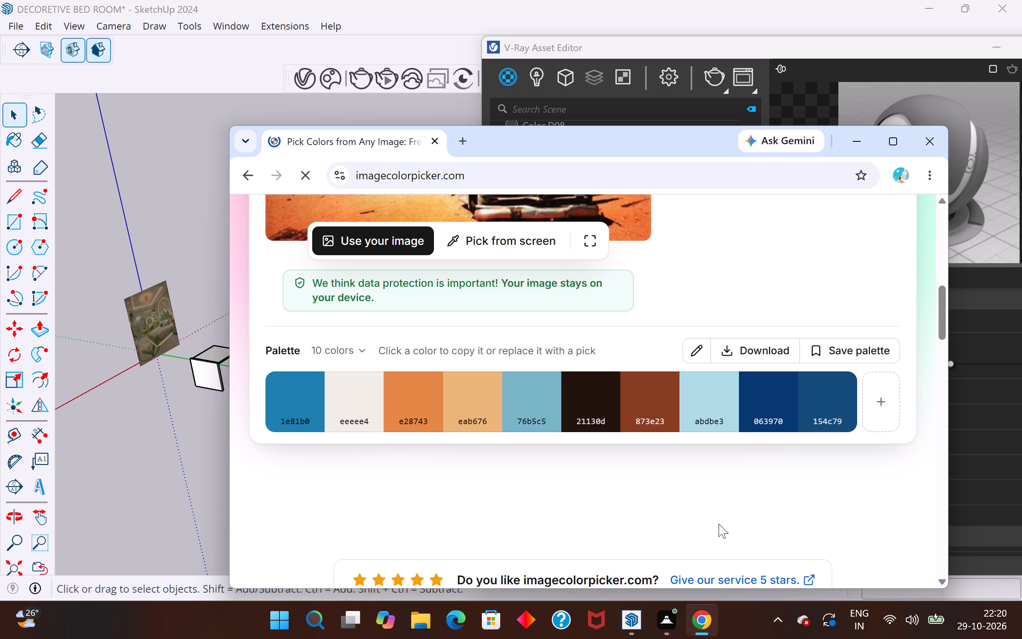
scroll(628, 439, up, 3)
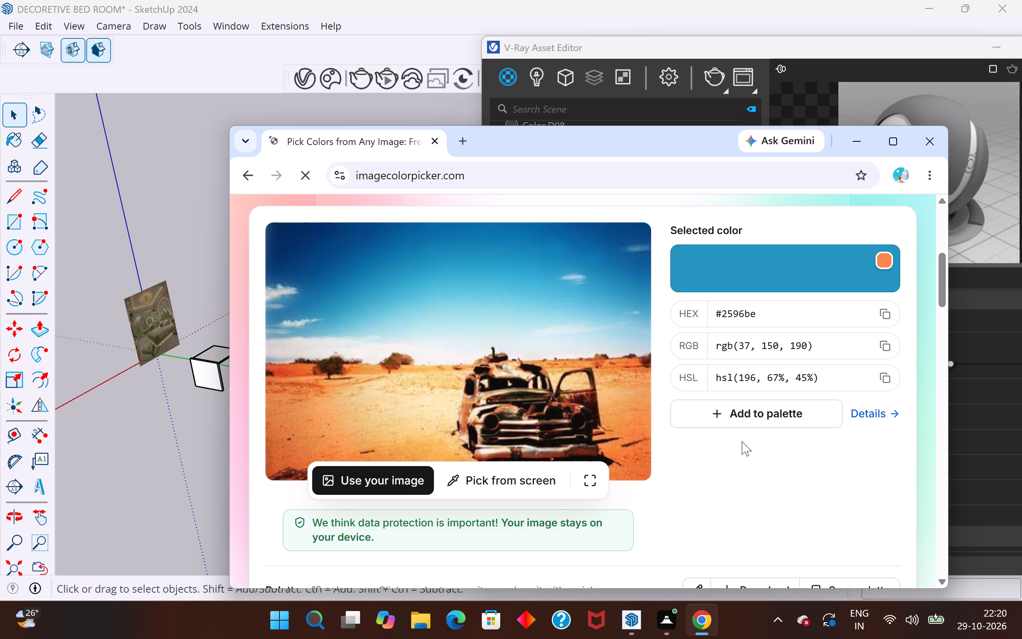
scroll(746, 435, up, 8)
scroll(746, 435, down, 3)
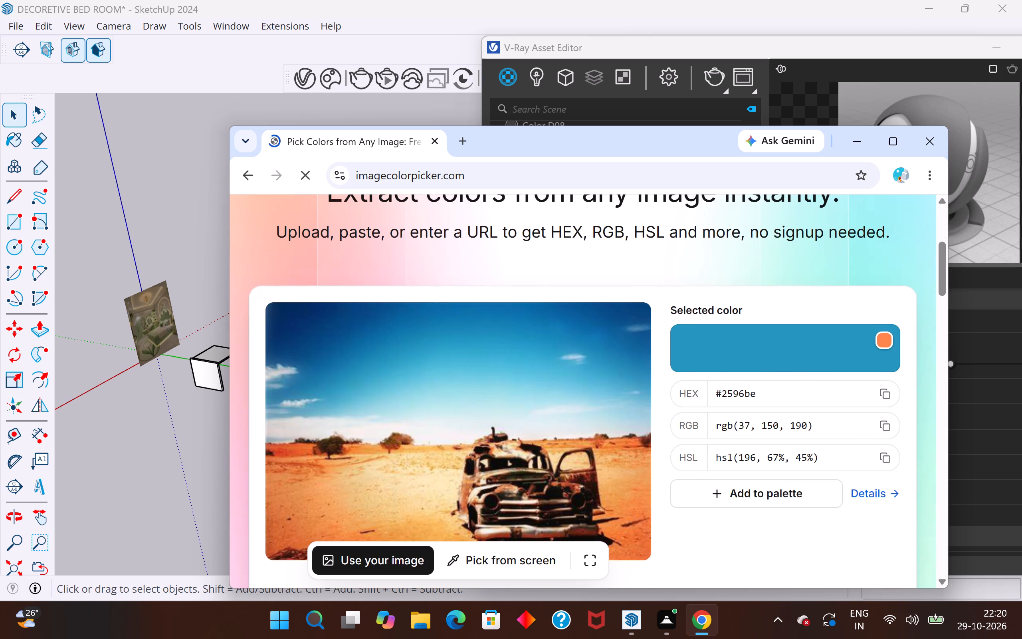
scroll(746, 435, down, 2)
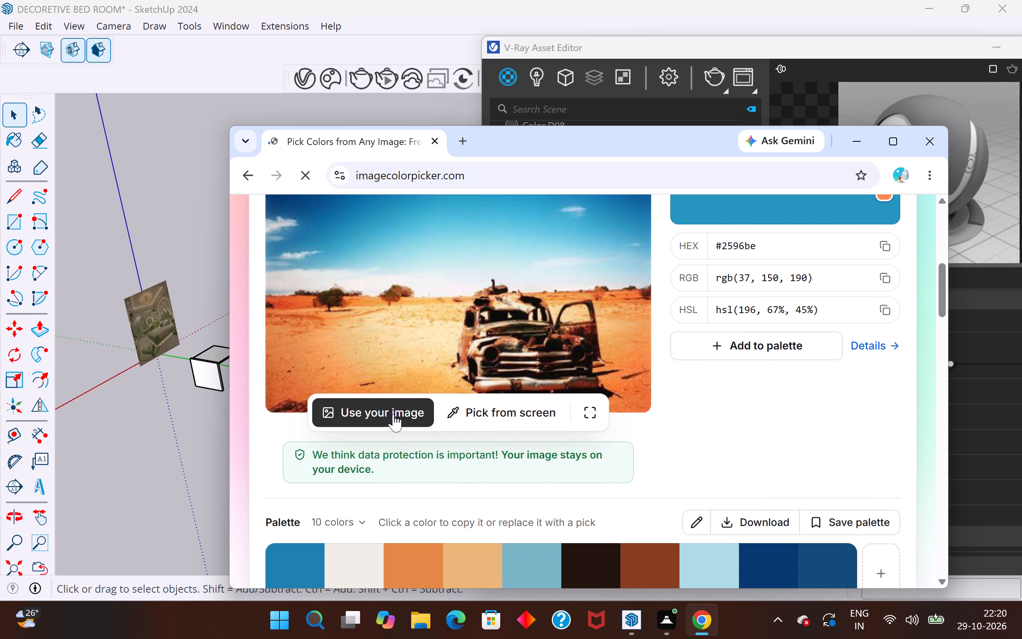
Bring up the image selection form with its Upload image option in a maximized browser window.
click(393, 414)
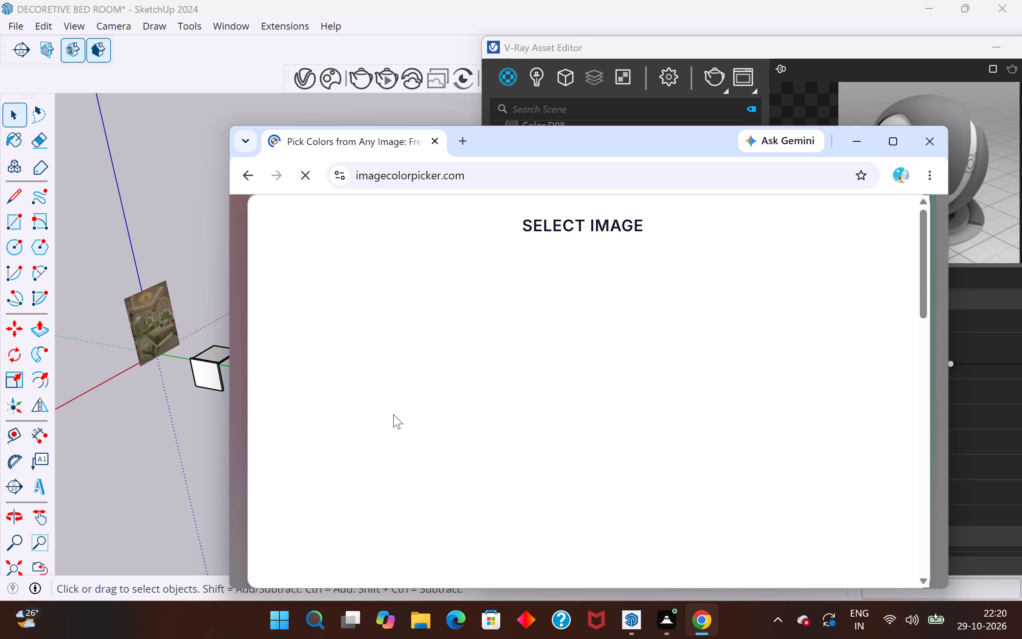
scroll(570, 344, down, 3)
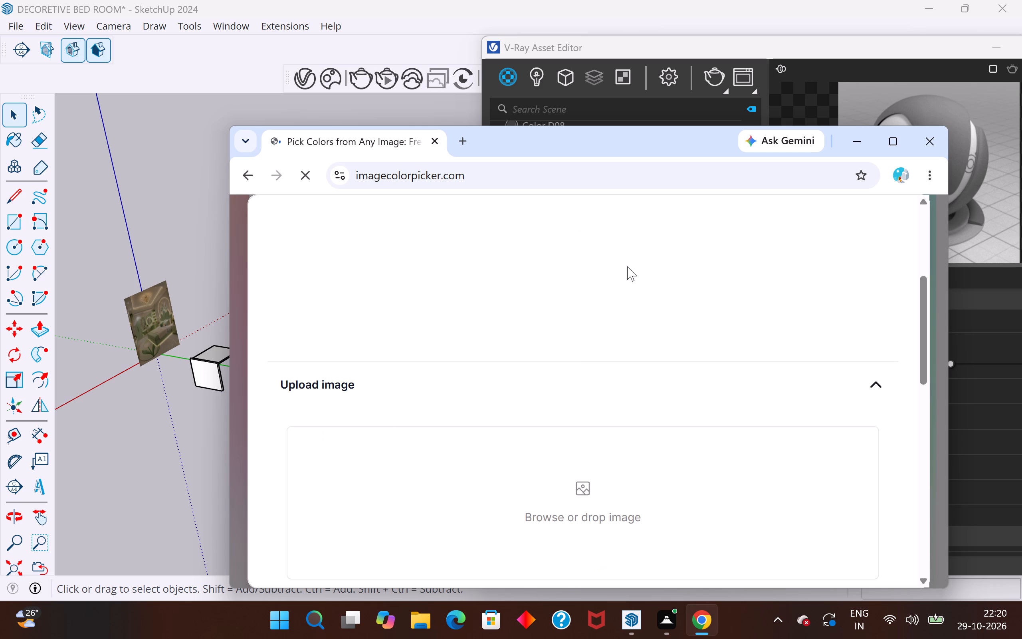
click(895, 141)
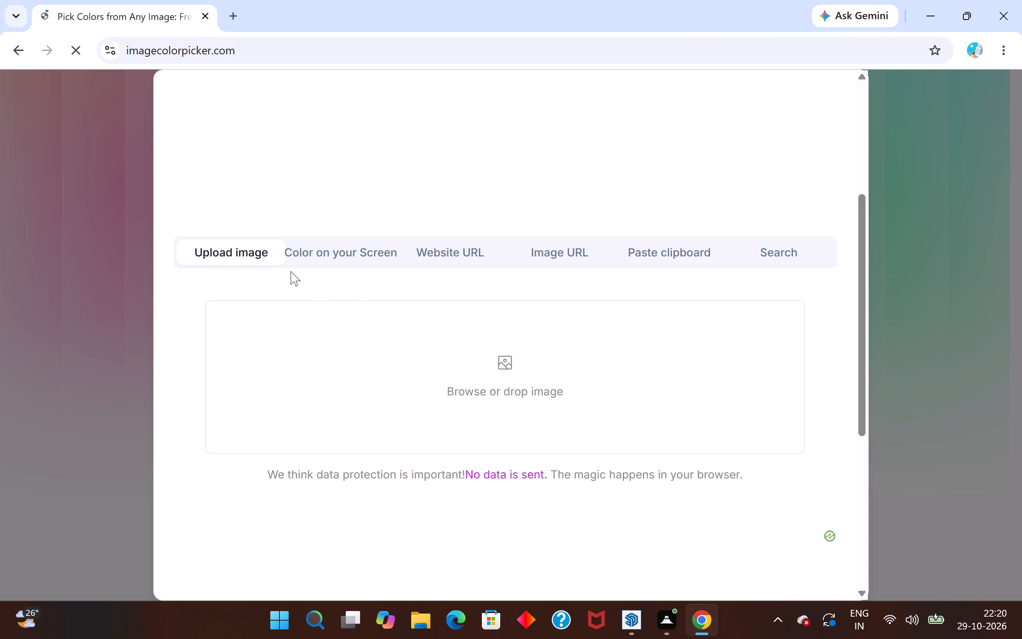
click(255, 253)
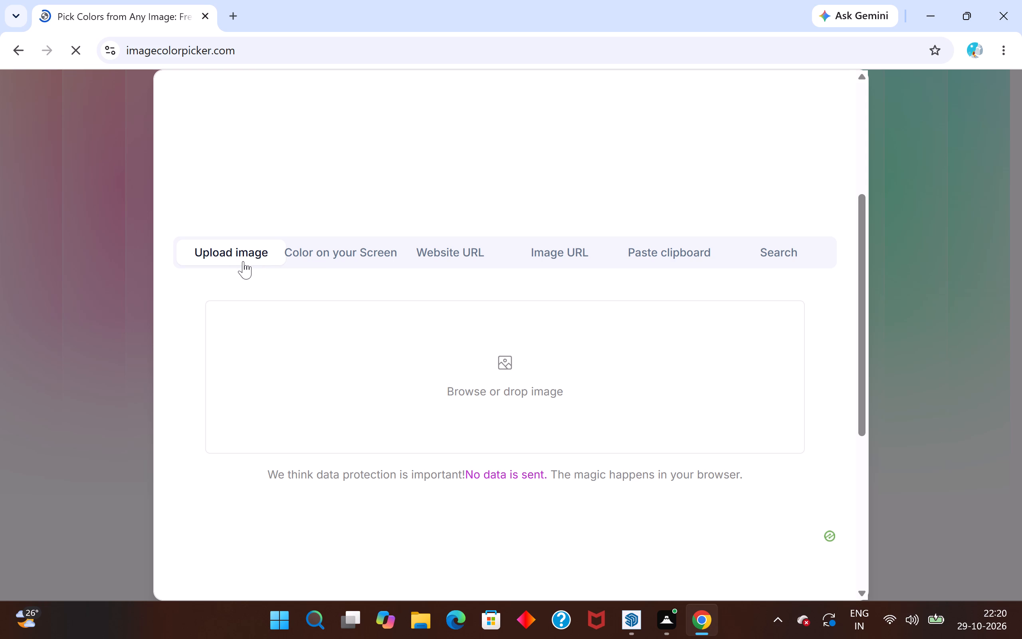
click(244, 261)
scroll(471, 437, down, 3)
scroll(471, 437, up, 11)
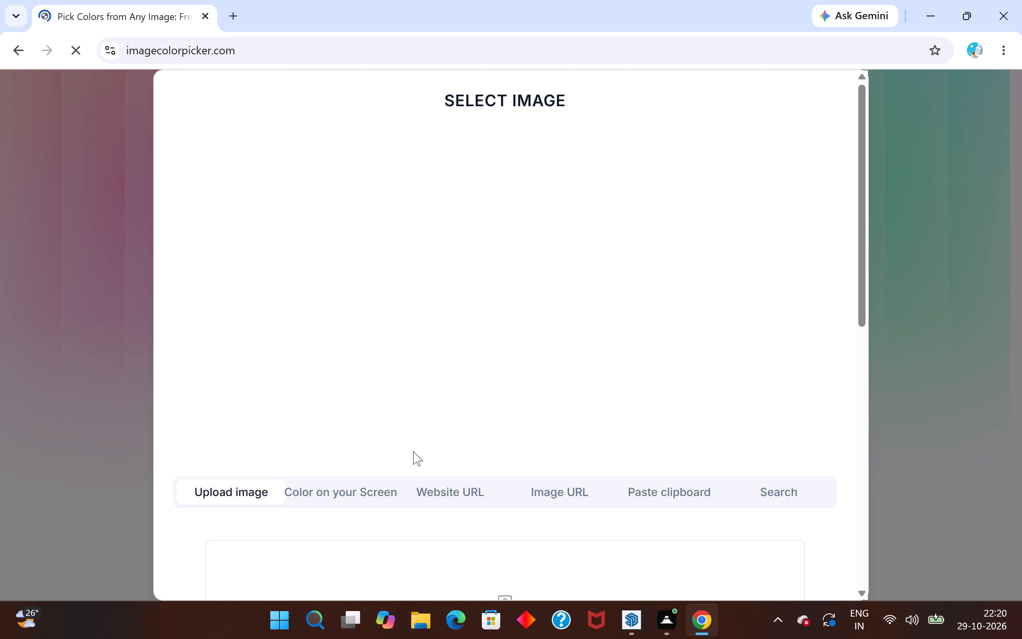
click(248, 491)
scroll(485, 346, up, 8)
click(519, 107)
scroll(557, 458, down, 4)
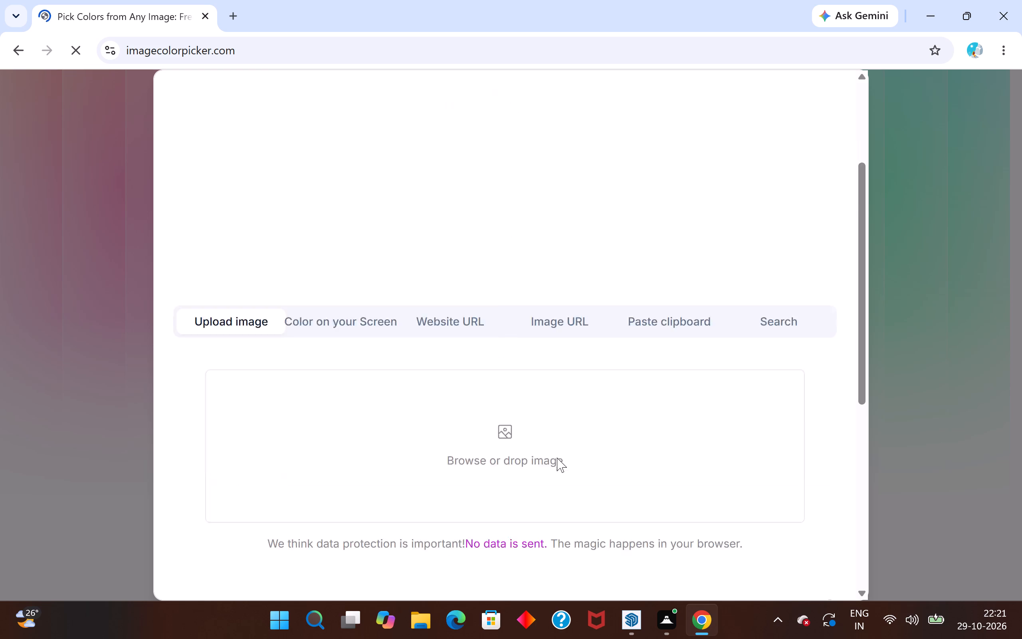
Upload the BEDROOM 2 image from the sketch up reference folder on drive D: to the color picker.
click(504, 287)
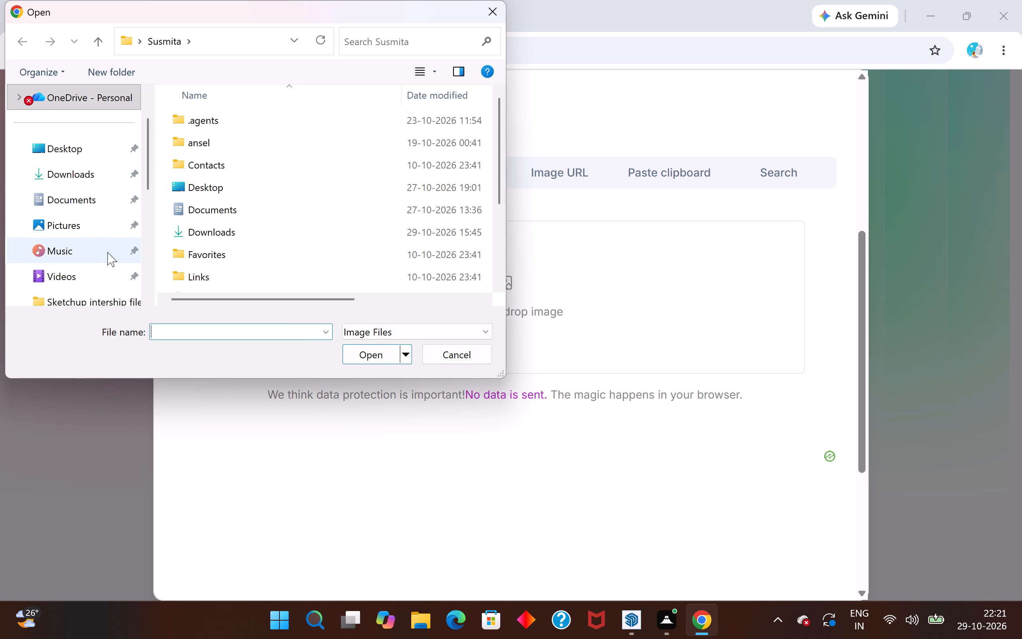
scroll(102, 272, down, 3)
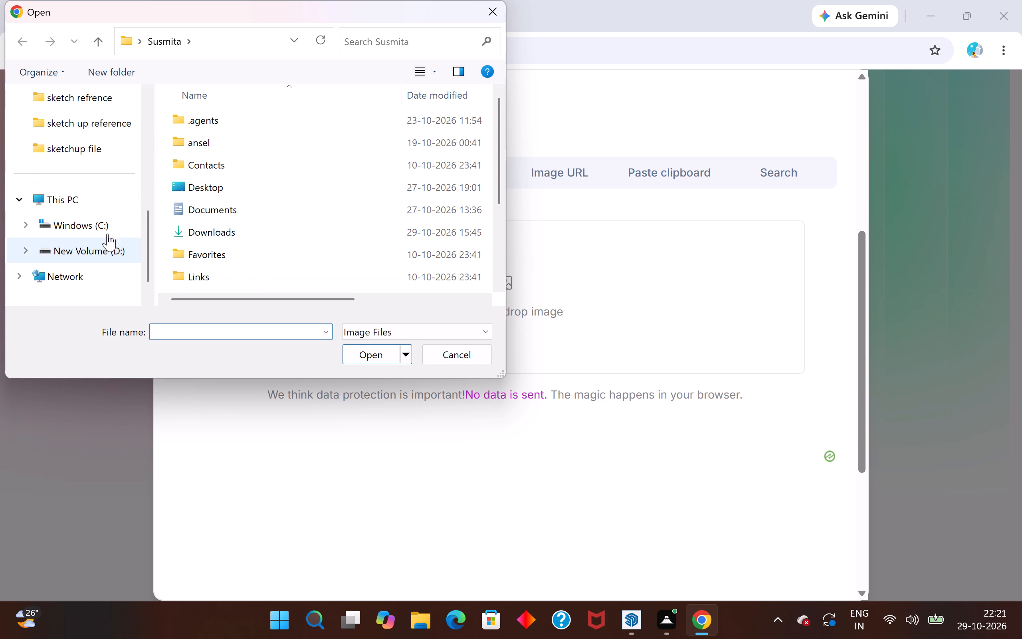
click(107, 227)
click(116, 246)
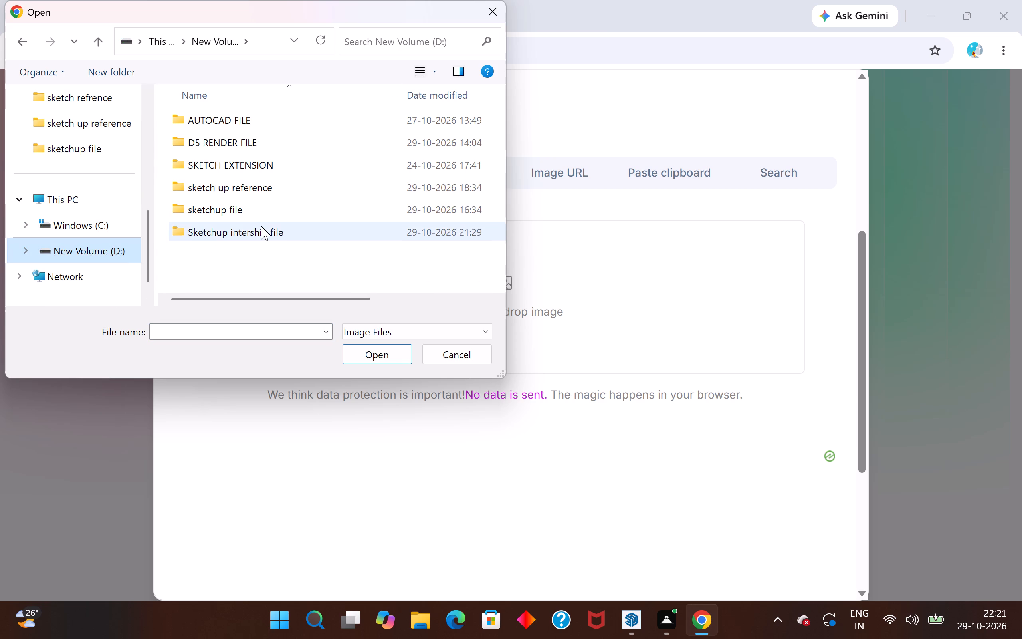
double_click(256, 191)
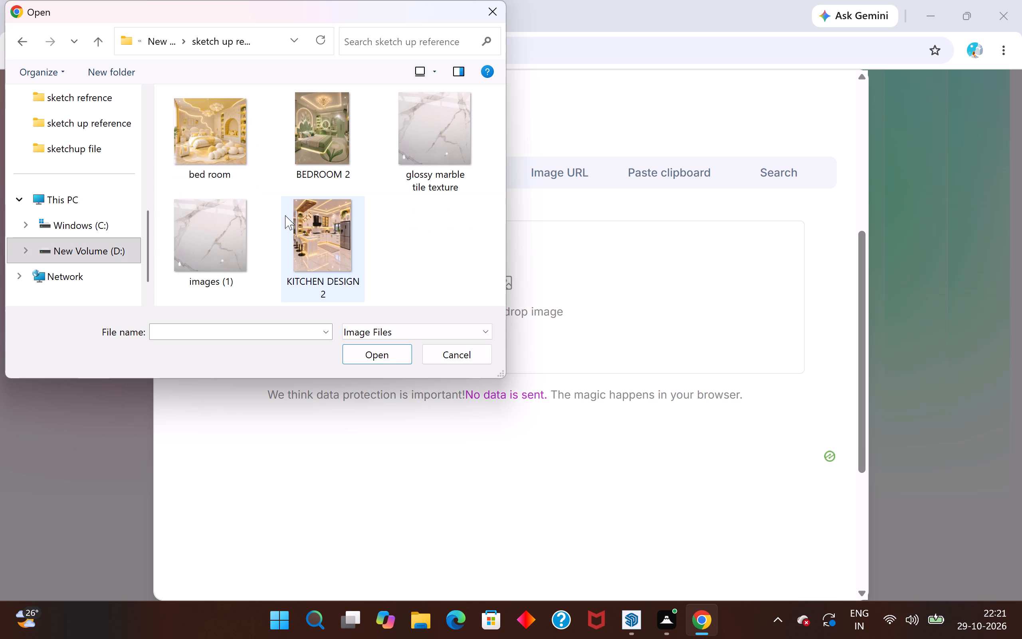
click(330, 139)
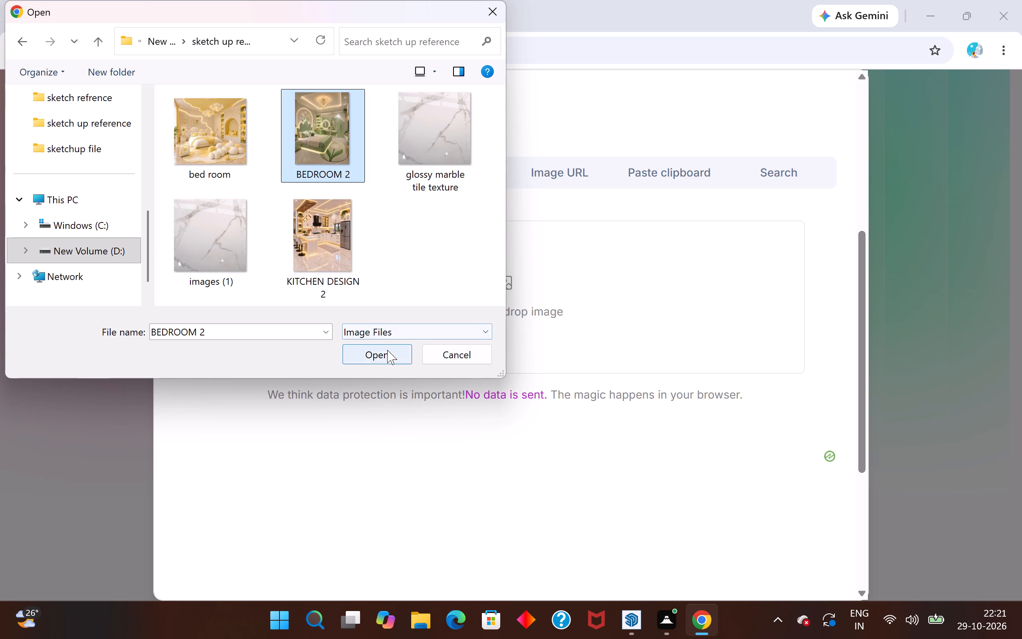
click(387, 350)
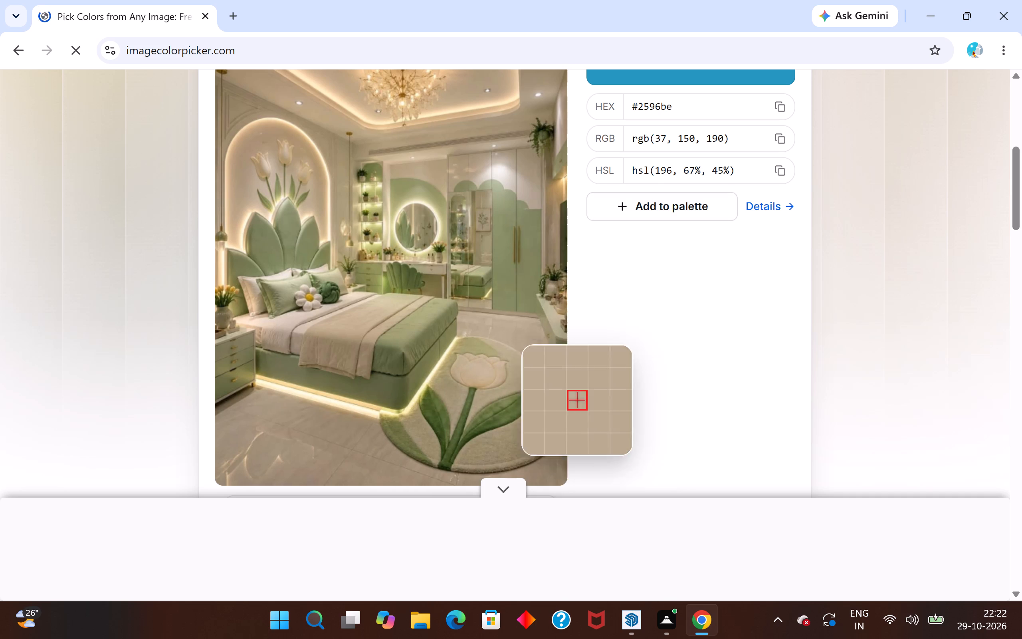
Sample the beige wall around the lit headboard arch in the bedroom image, ending on color #998b68 beside the arch.
click(238, 179)
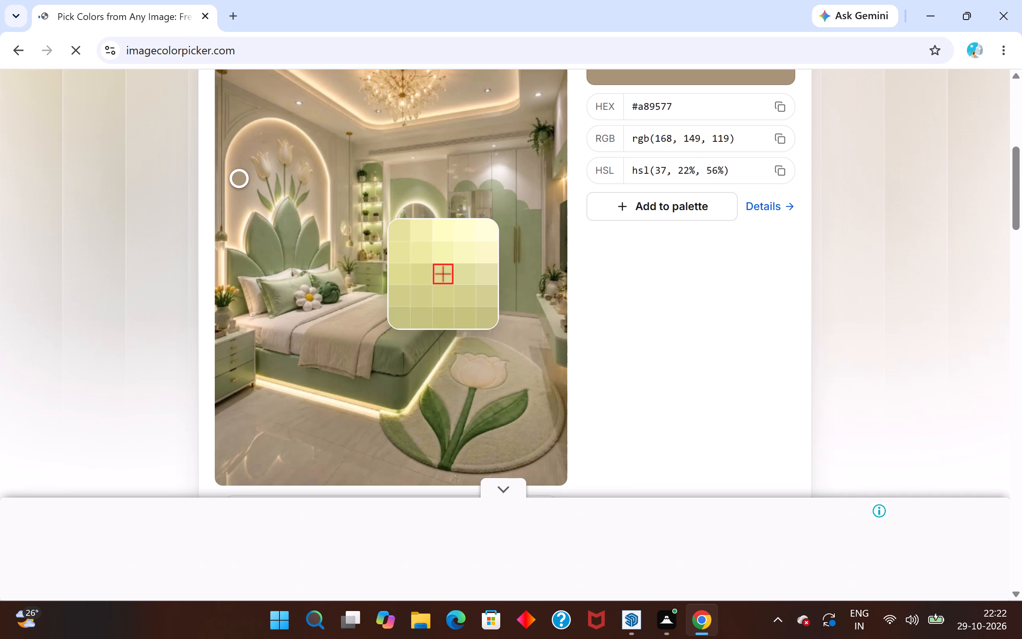
scroll(348, 157, up, 10)
click(344, 151)
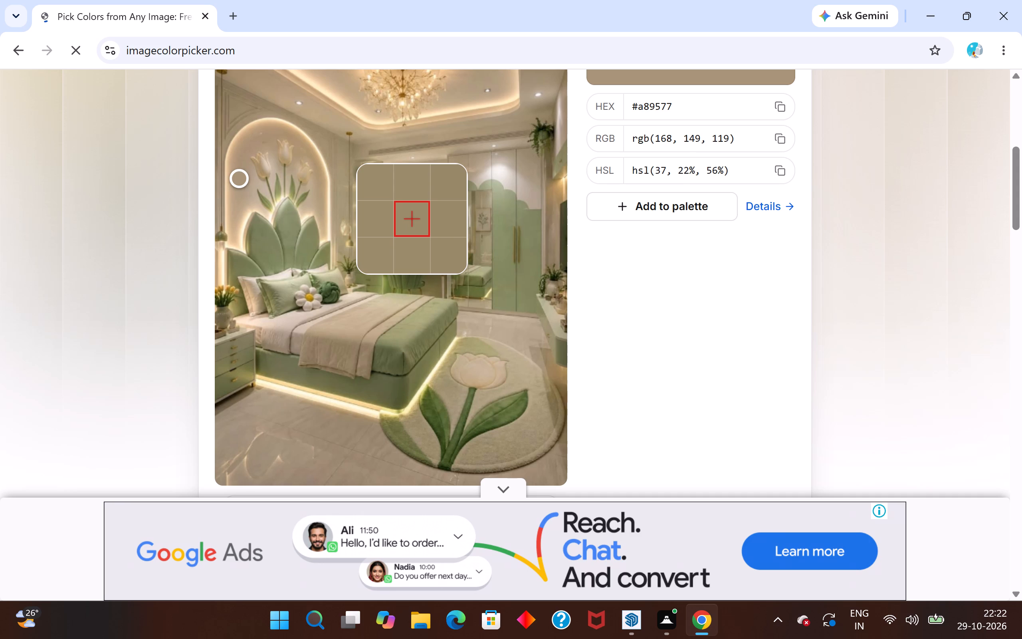
scroll(341, 157, up, 16)
click(343, 170)
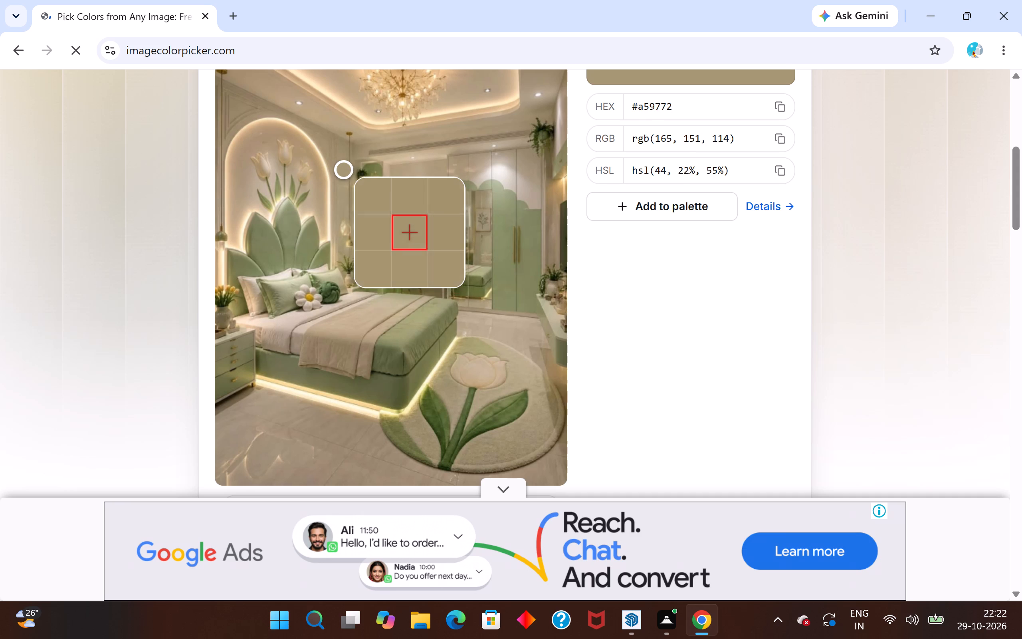
click(343, 151)
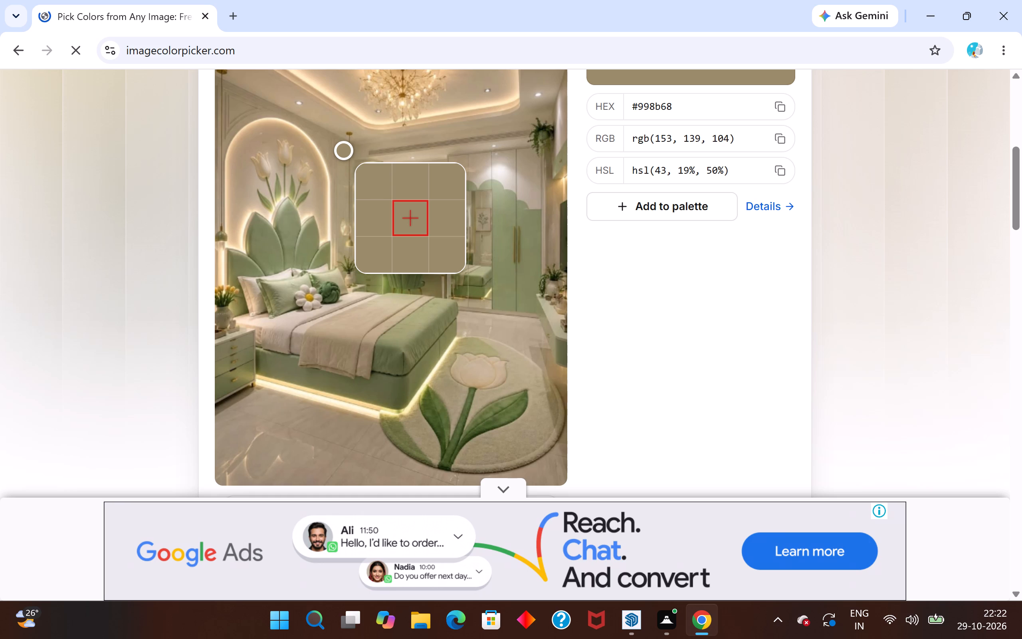
scroll(696, 422, down, 4)
scroll(695, 413, up, 4)
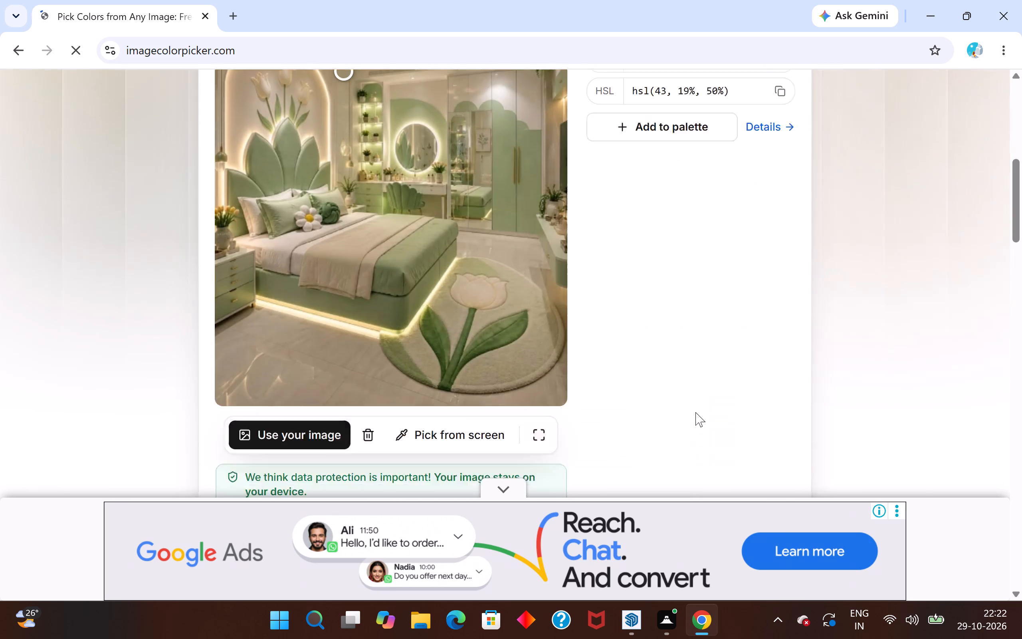
scroll(695, 410, up, 4)
scroll(695, 410, down, 2)
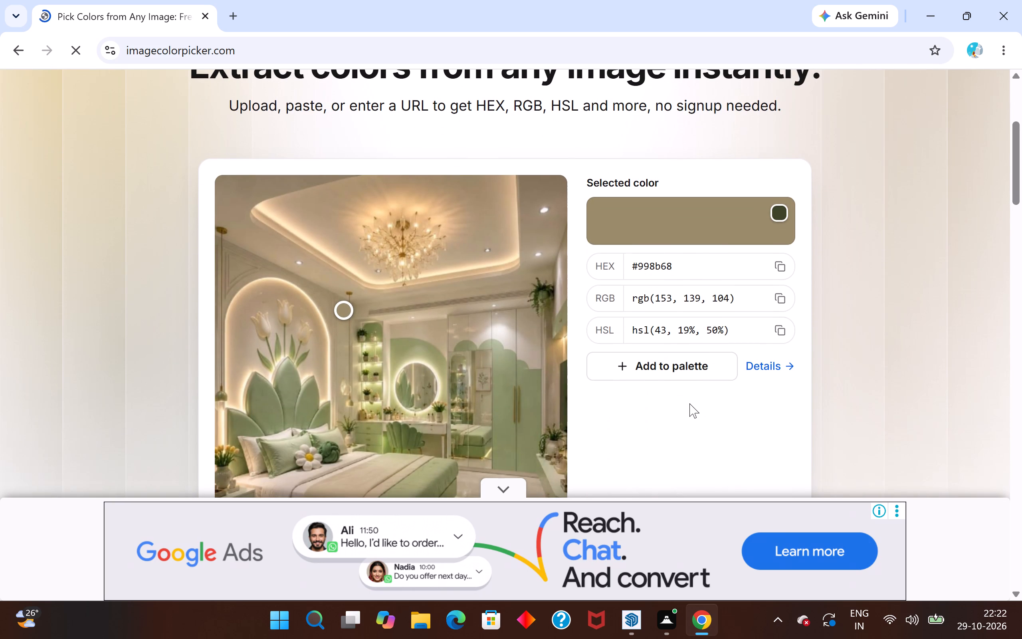
scroll(689, 403, down, 1)
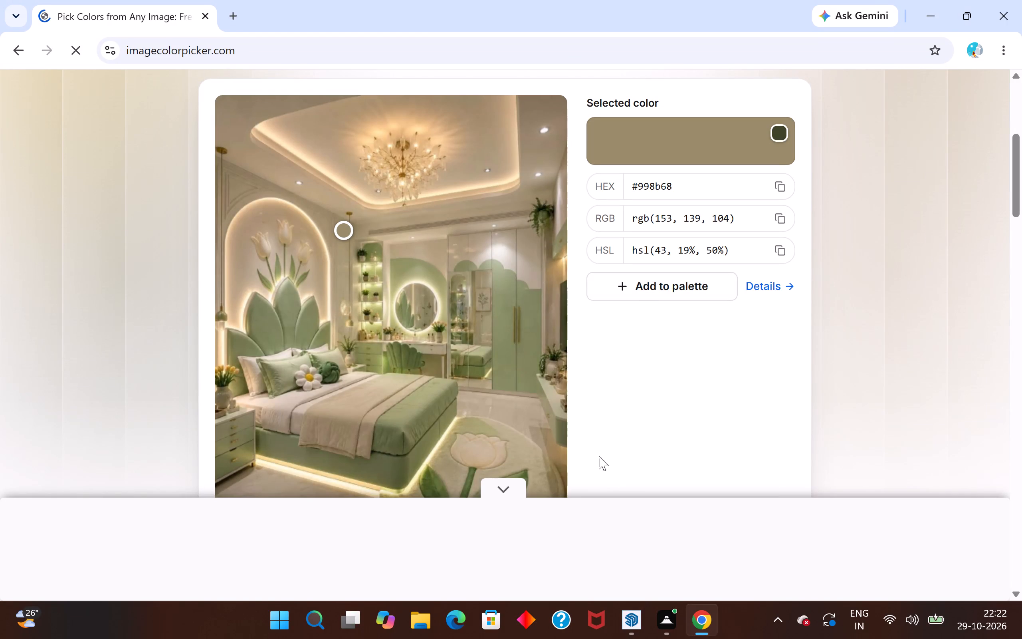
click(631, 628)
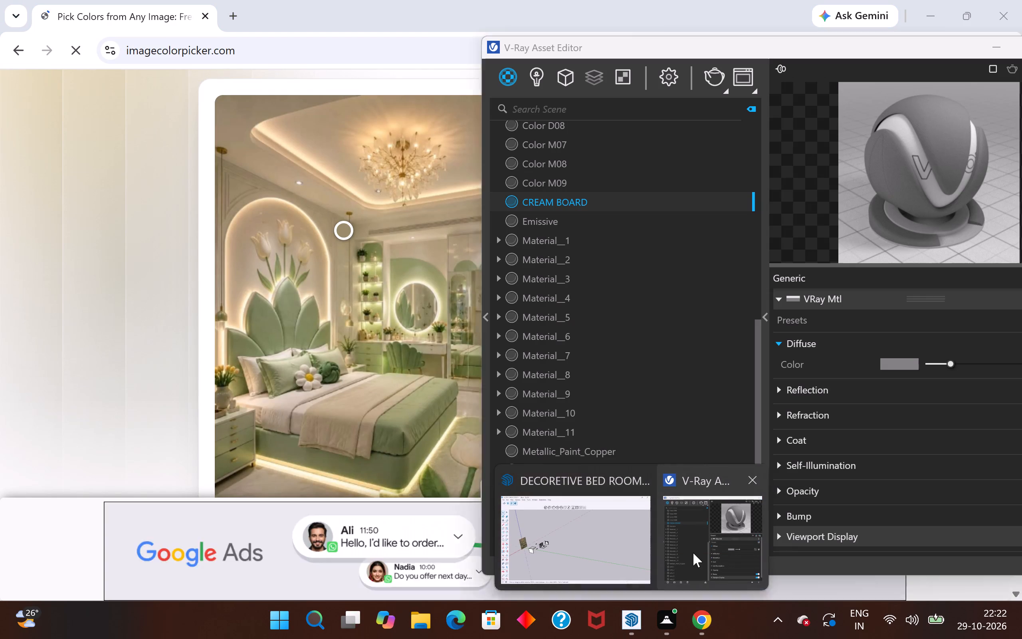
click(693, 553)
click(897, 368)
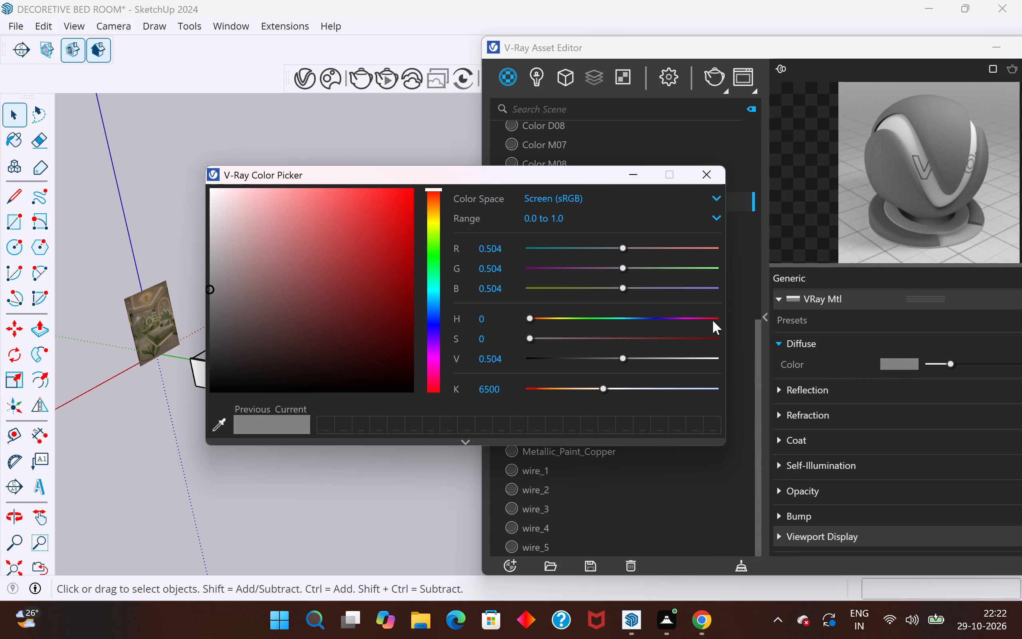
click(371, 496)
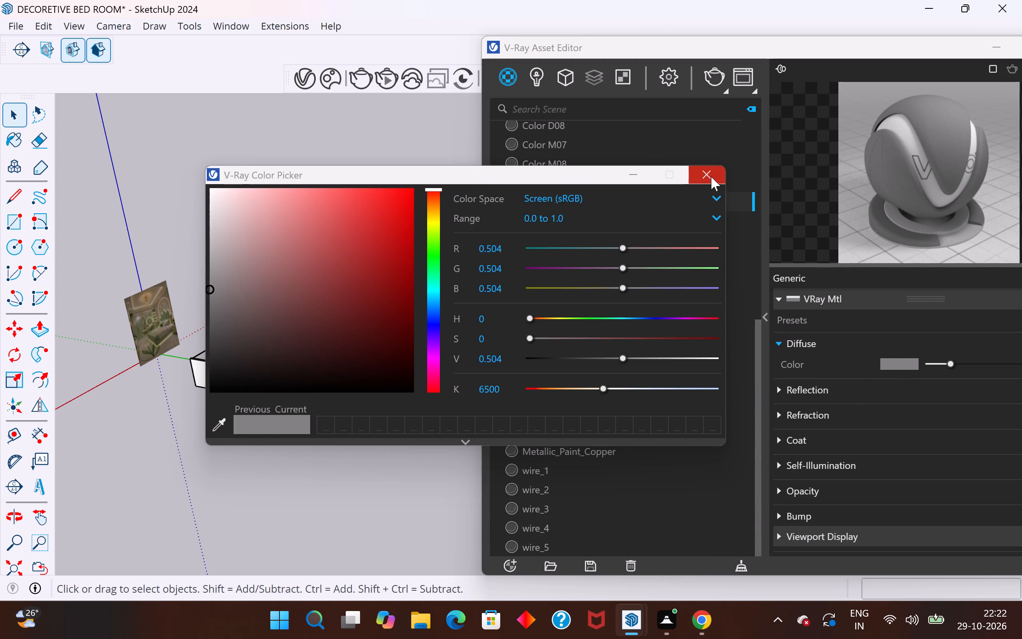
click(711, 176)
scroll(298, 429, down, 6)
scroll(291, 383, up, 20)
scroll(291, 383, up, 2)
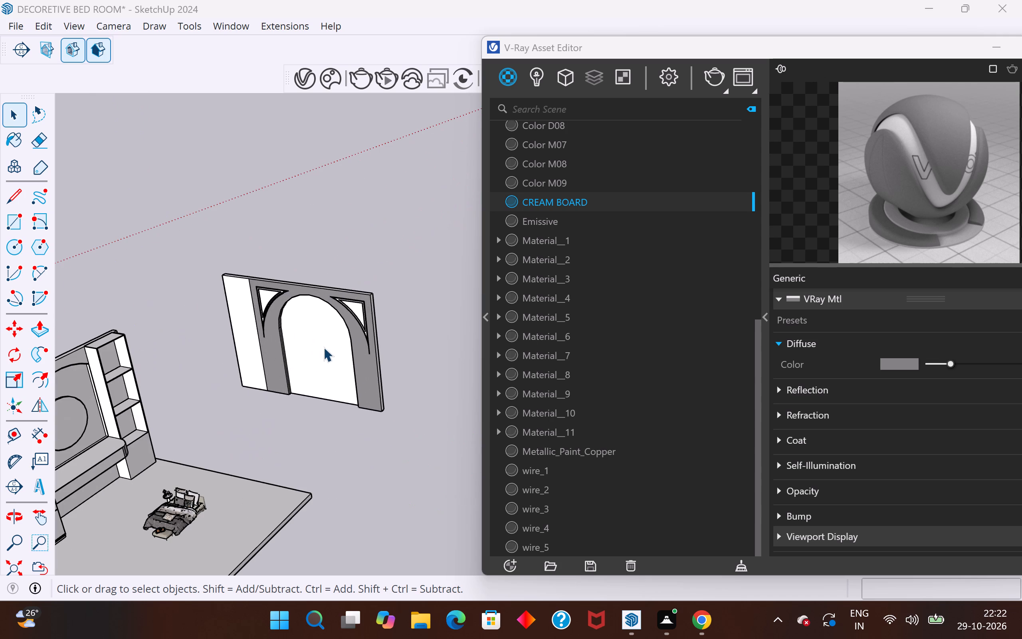
Compare the RGB fields of CREAM BOARD's diffuse color with the sampled RGB code on the Image Color Picker page.
click(903, 363)
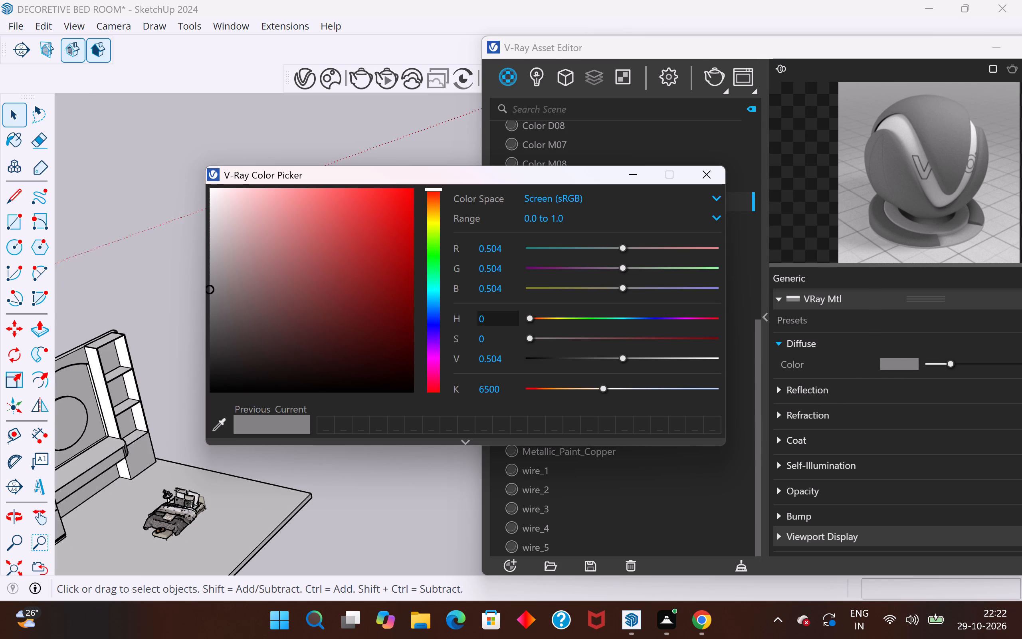
click(501, 250)
click(704, 627)
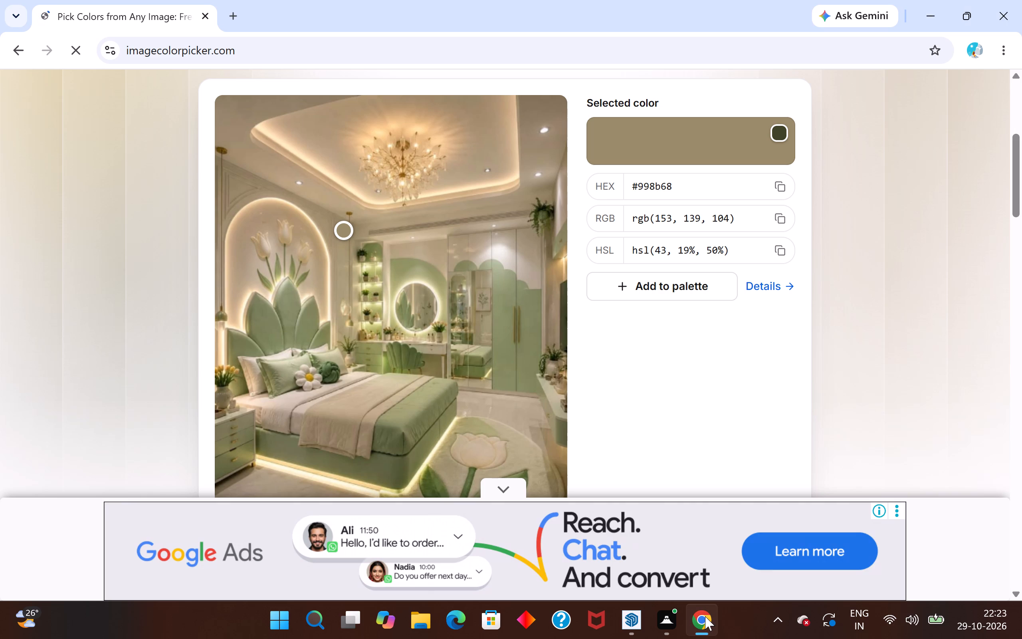
click(642, 625)
click(698, 548)
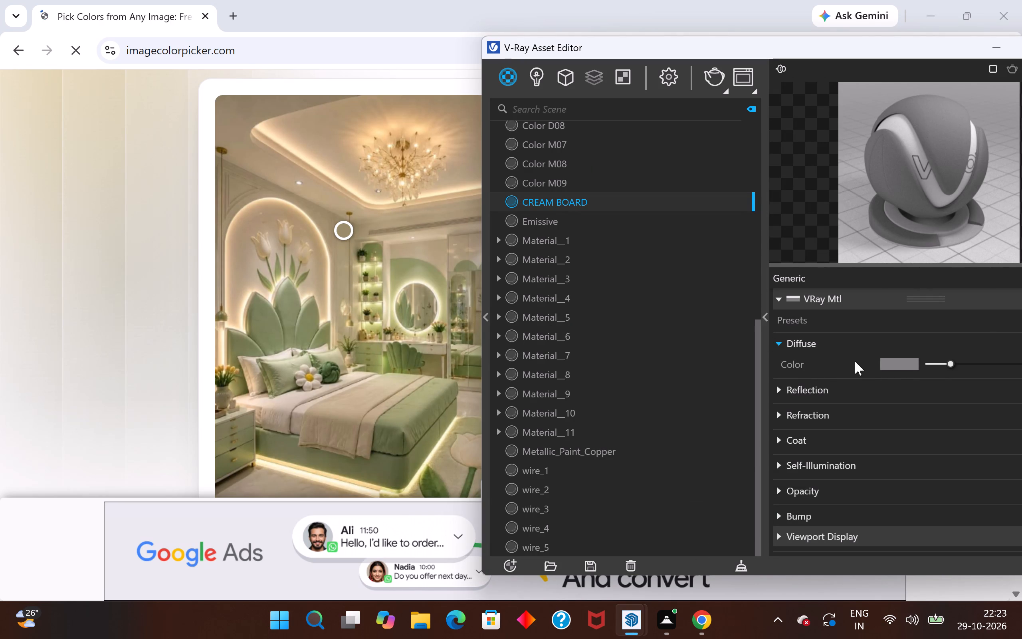
click(890, 363)
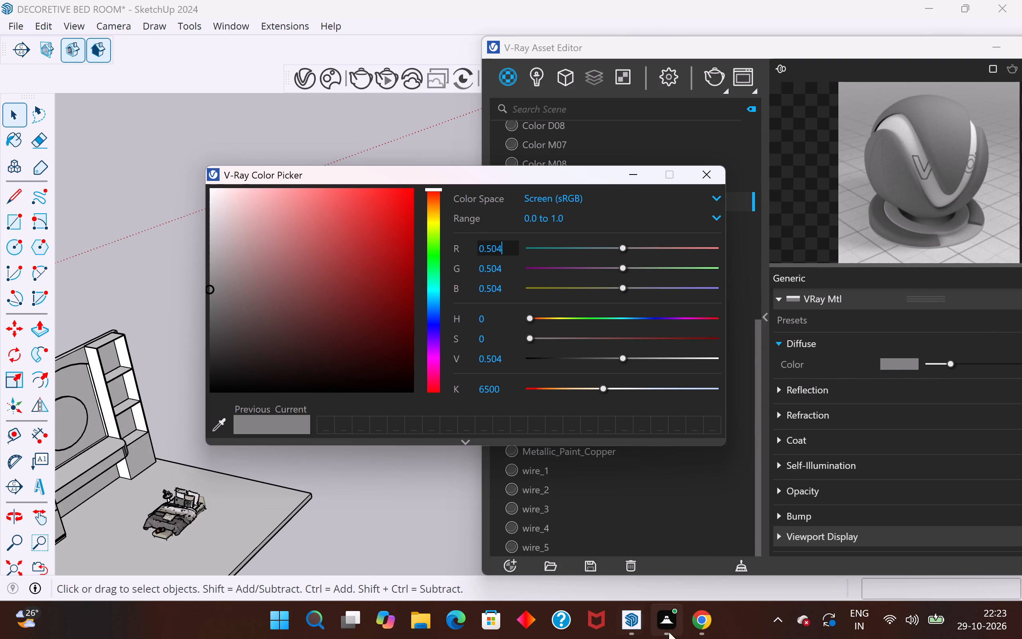
click(699, 625)
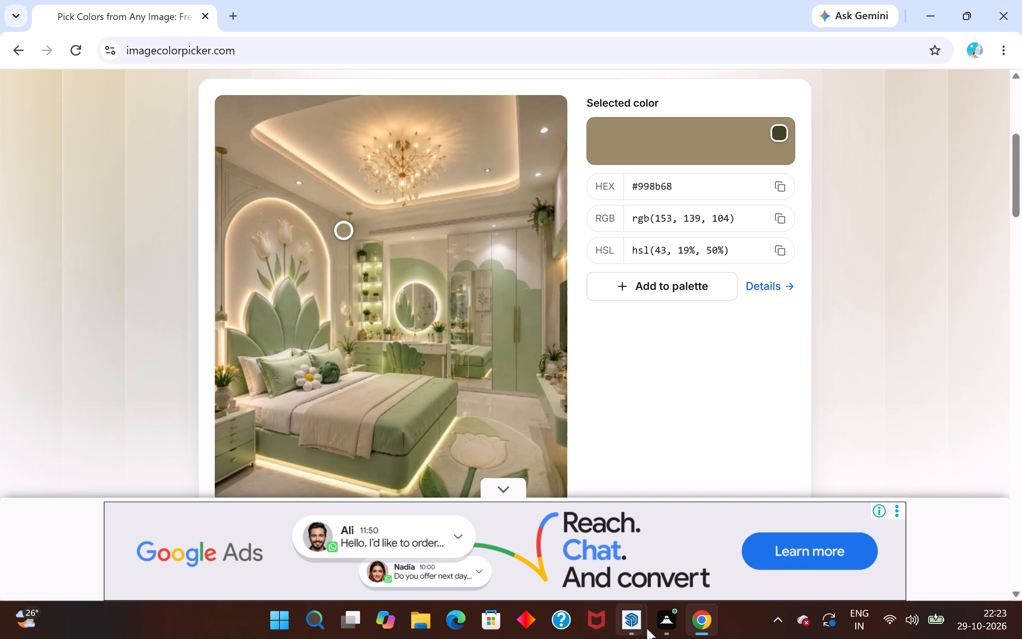
click(633, 623)
click(685, 551)
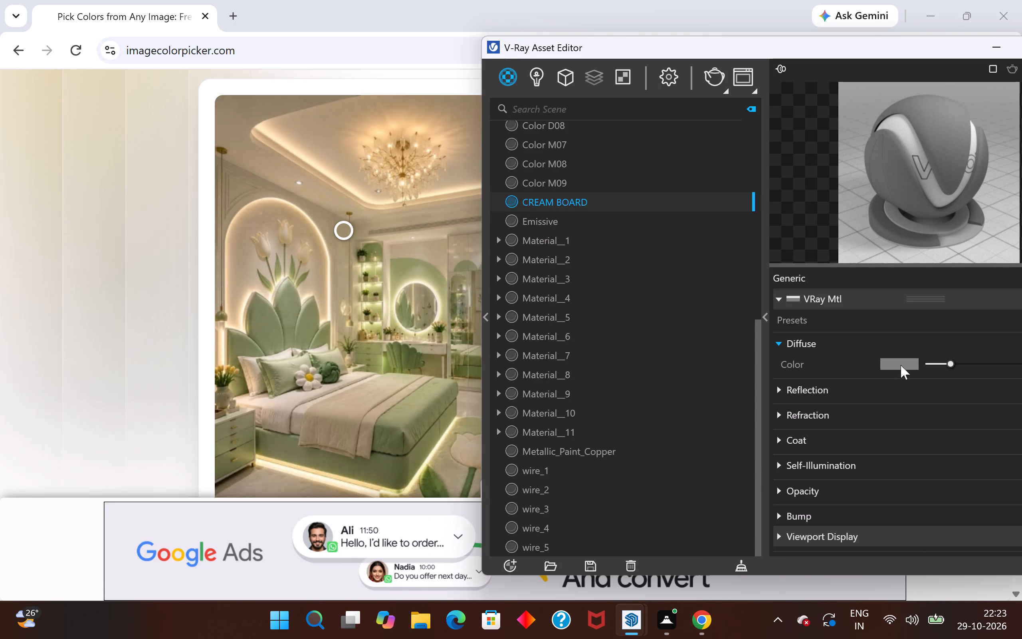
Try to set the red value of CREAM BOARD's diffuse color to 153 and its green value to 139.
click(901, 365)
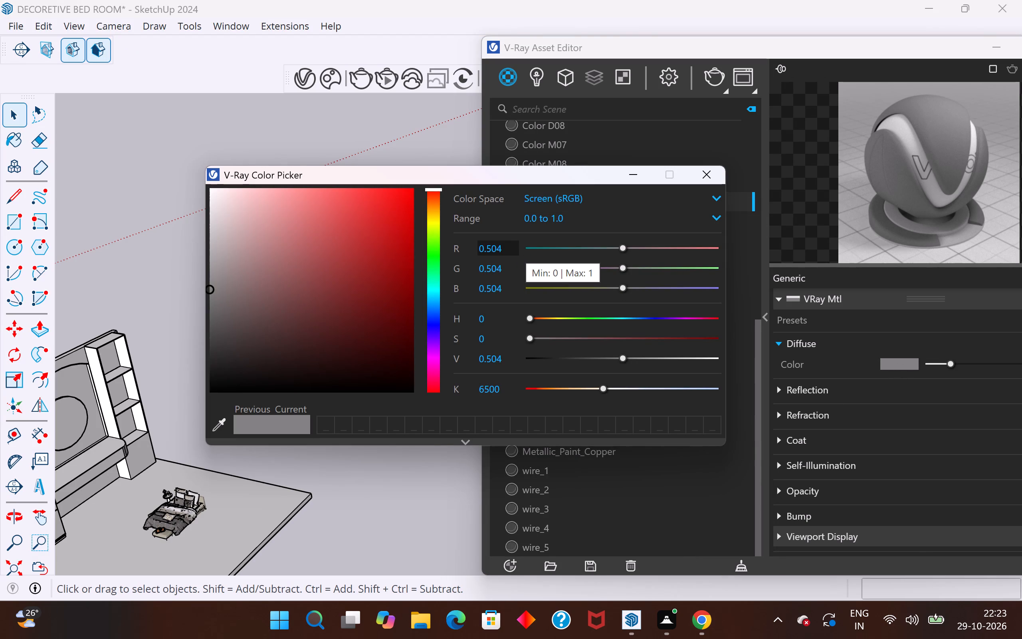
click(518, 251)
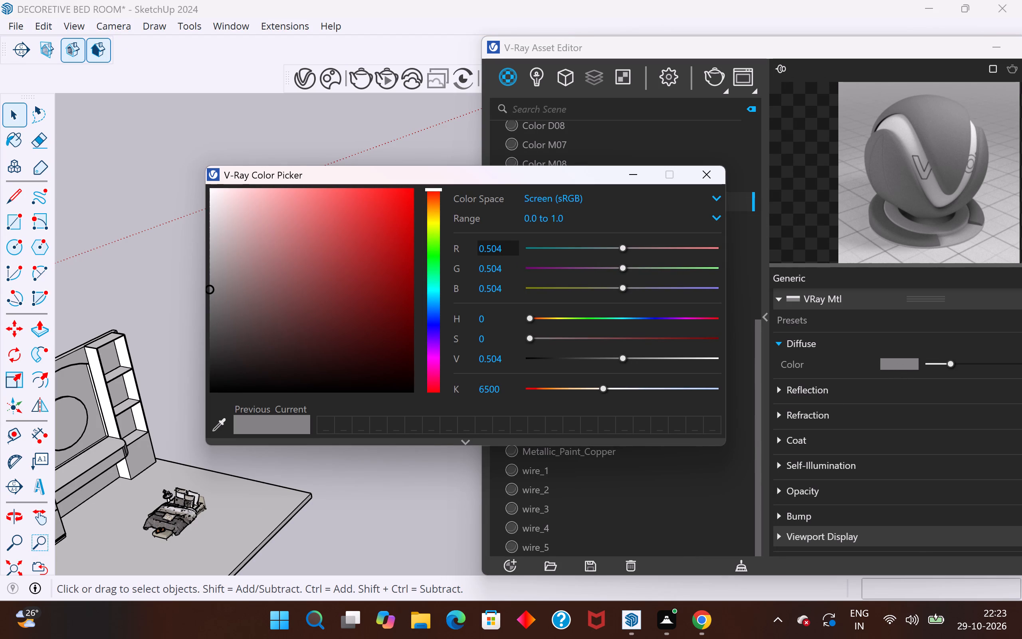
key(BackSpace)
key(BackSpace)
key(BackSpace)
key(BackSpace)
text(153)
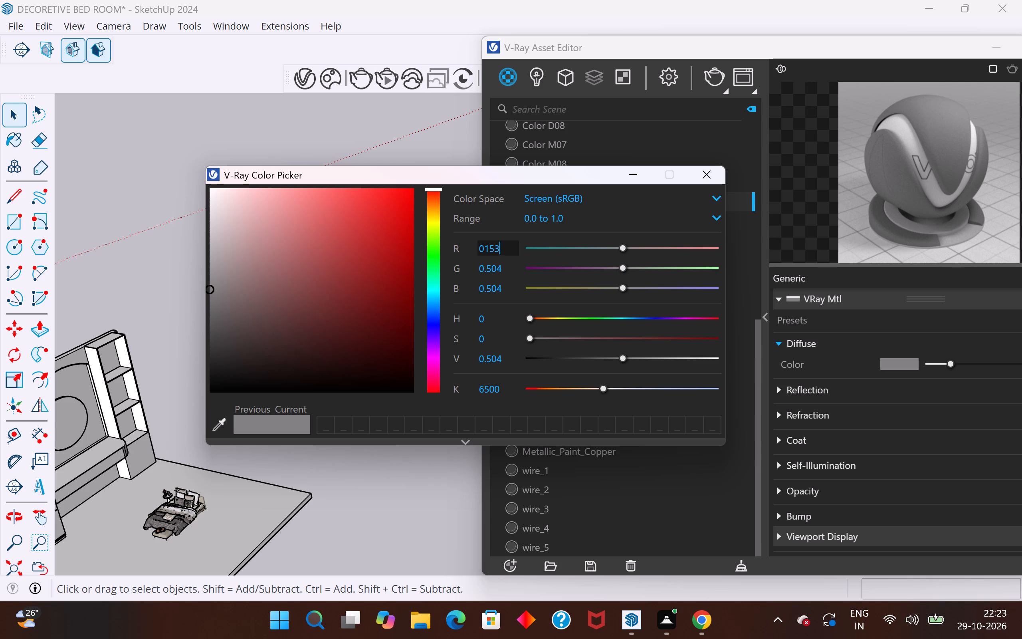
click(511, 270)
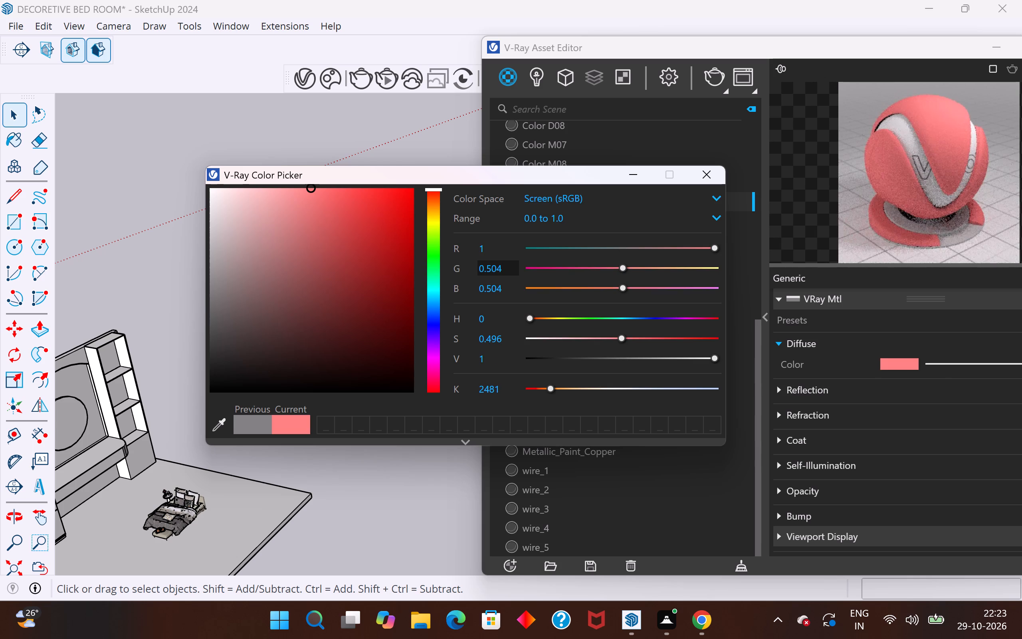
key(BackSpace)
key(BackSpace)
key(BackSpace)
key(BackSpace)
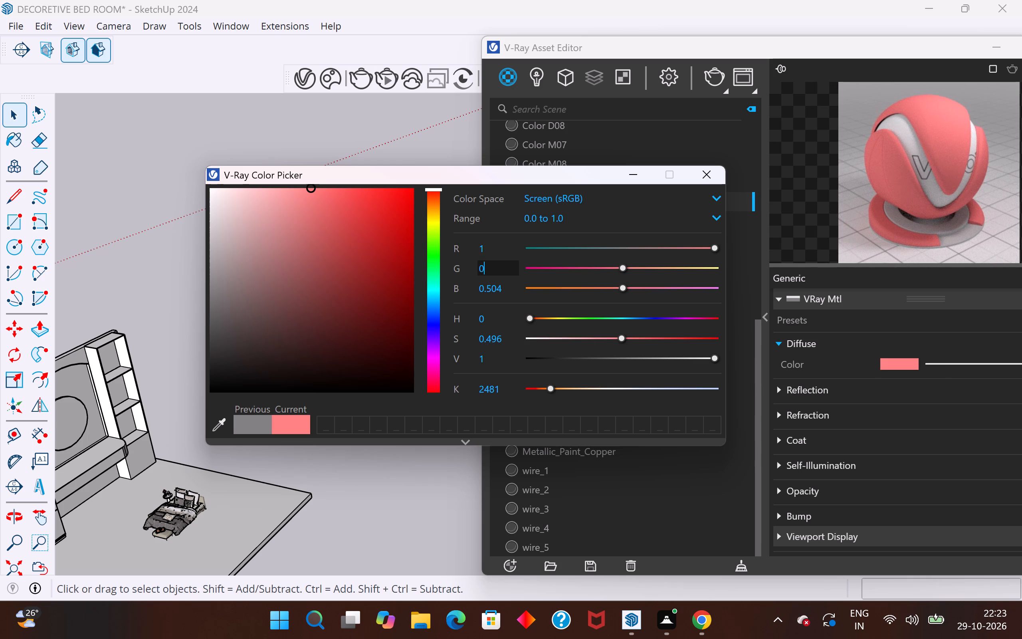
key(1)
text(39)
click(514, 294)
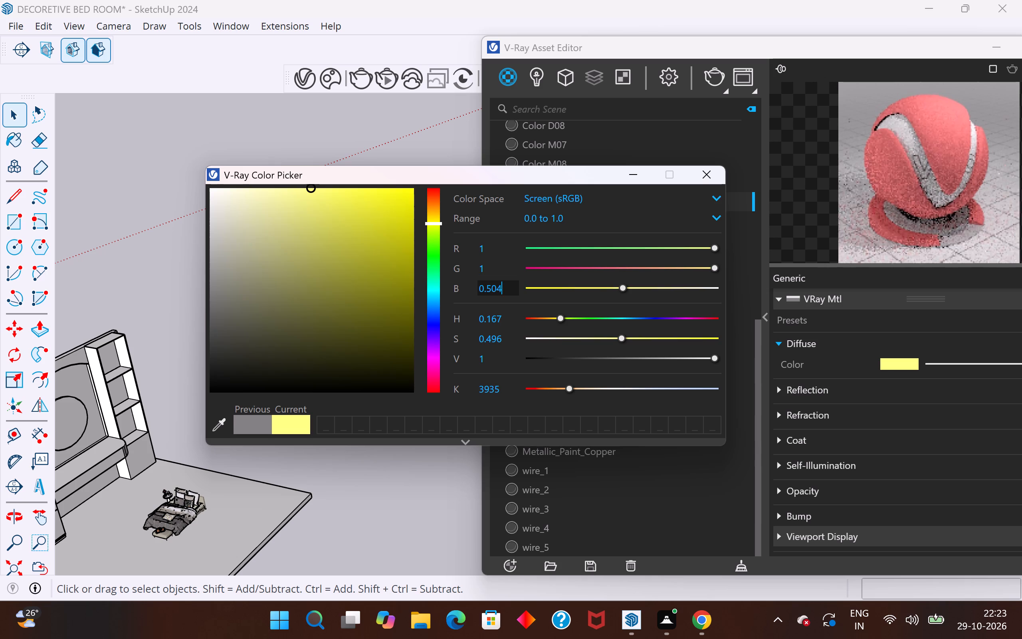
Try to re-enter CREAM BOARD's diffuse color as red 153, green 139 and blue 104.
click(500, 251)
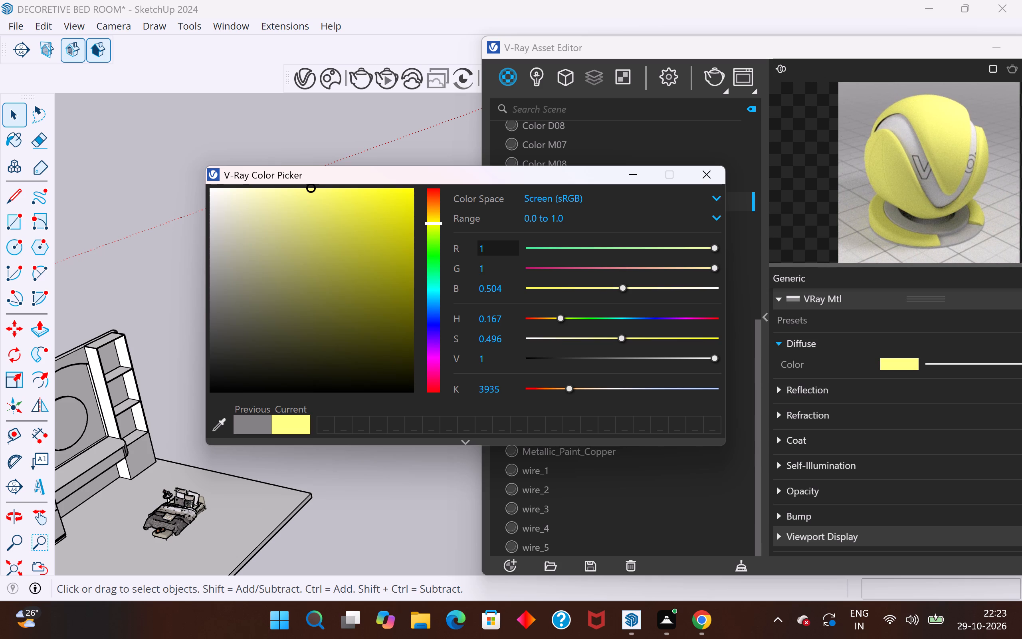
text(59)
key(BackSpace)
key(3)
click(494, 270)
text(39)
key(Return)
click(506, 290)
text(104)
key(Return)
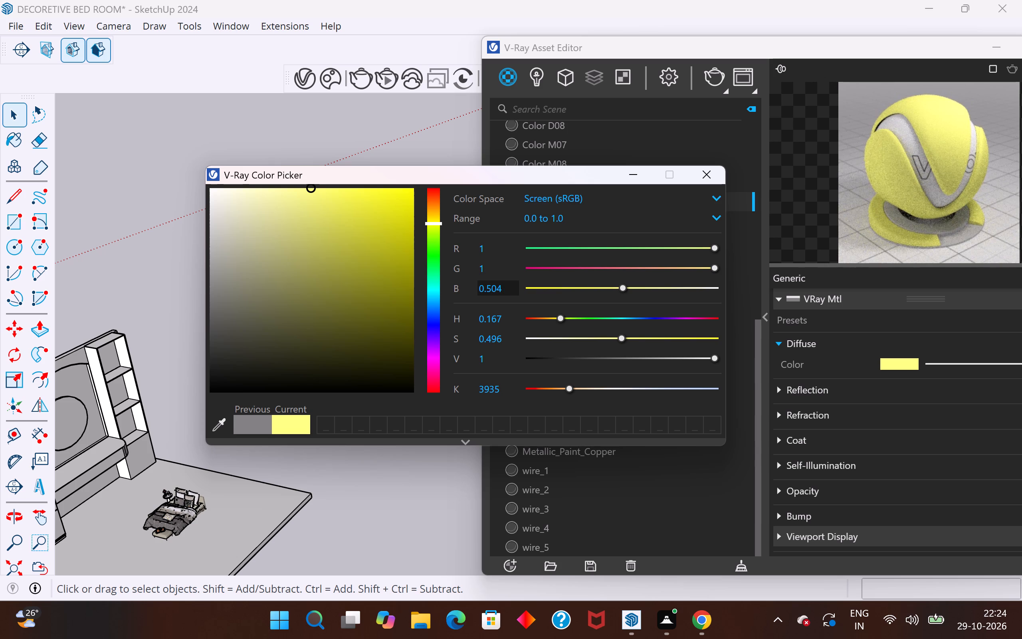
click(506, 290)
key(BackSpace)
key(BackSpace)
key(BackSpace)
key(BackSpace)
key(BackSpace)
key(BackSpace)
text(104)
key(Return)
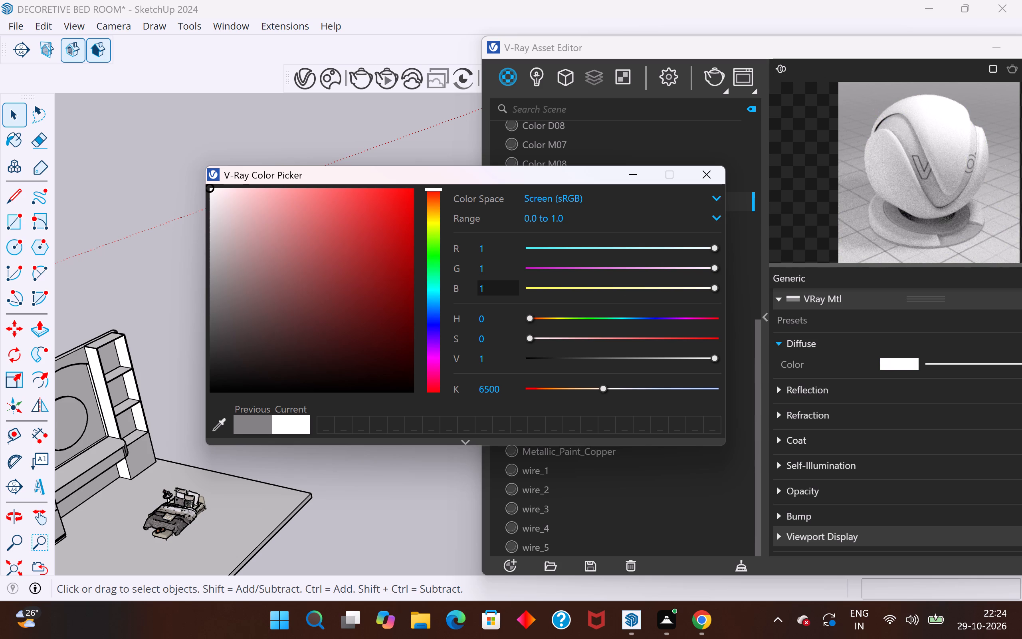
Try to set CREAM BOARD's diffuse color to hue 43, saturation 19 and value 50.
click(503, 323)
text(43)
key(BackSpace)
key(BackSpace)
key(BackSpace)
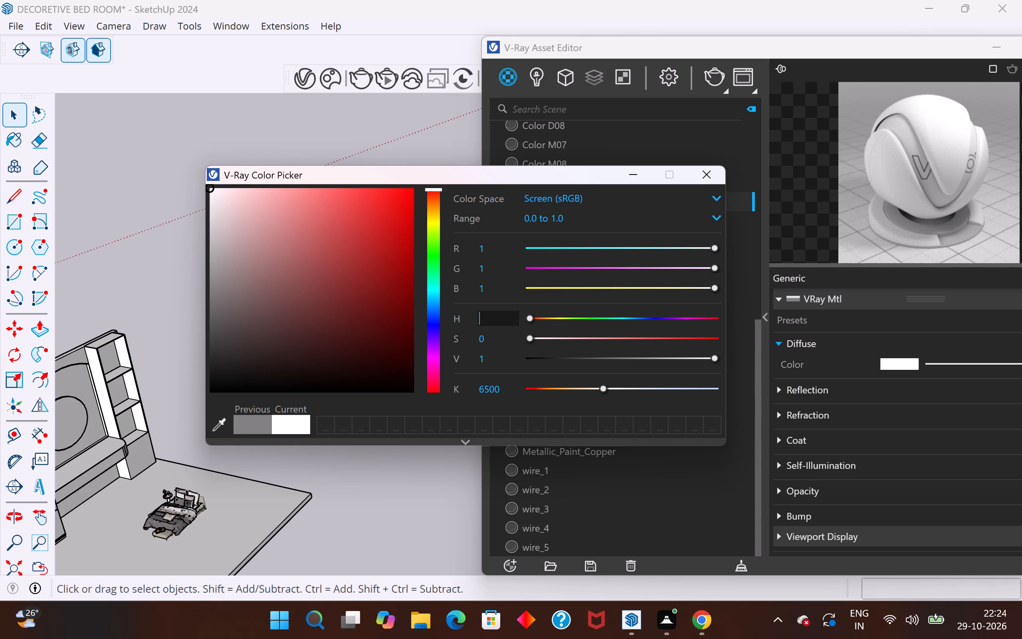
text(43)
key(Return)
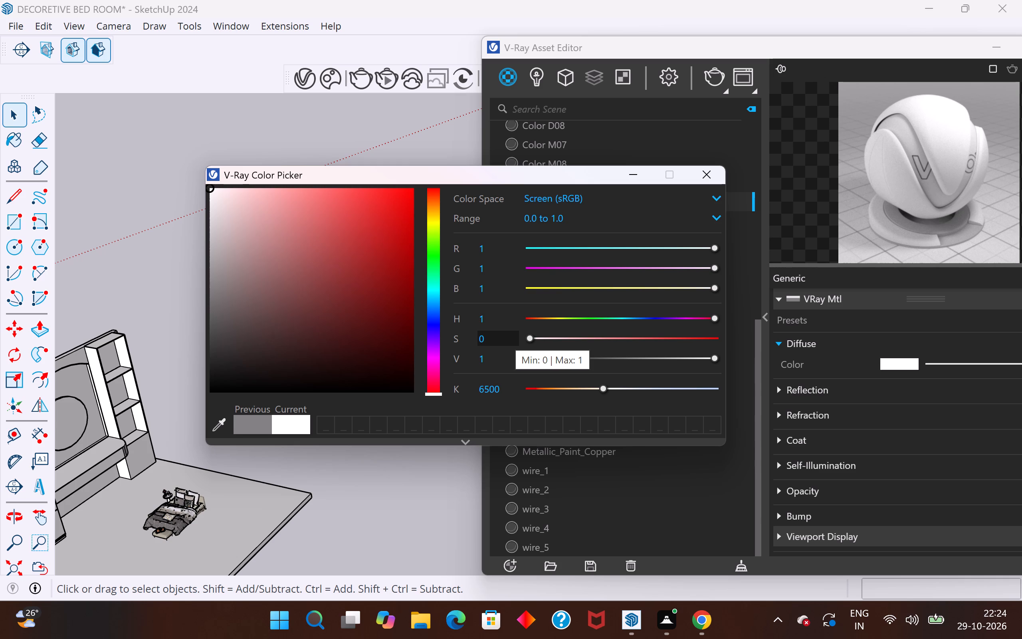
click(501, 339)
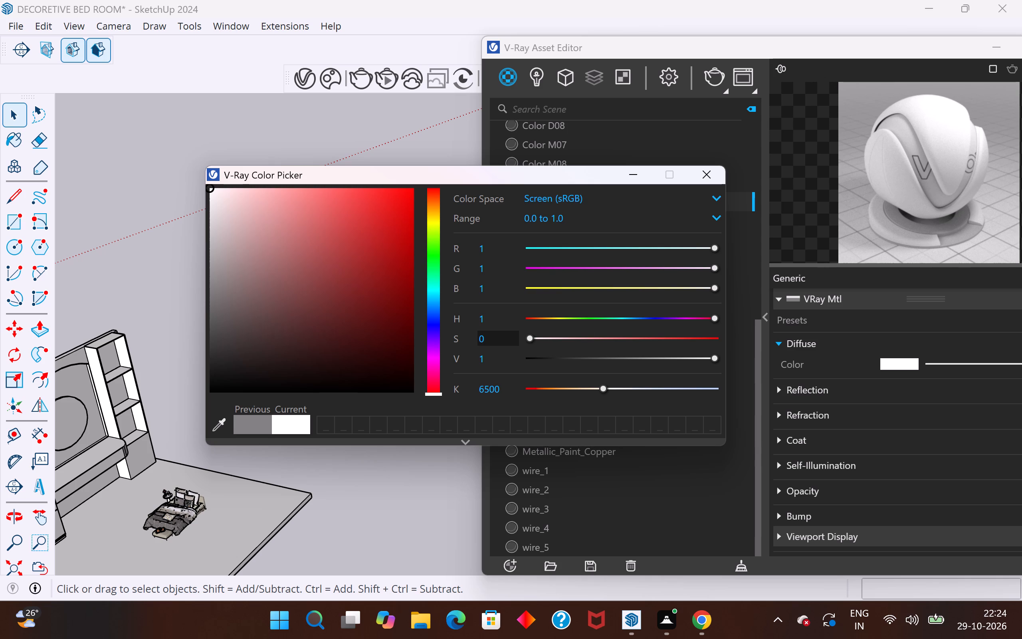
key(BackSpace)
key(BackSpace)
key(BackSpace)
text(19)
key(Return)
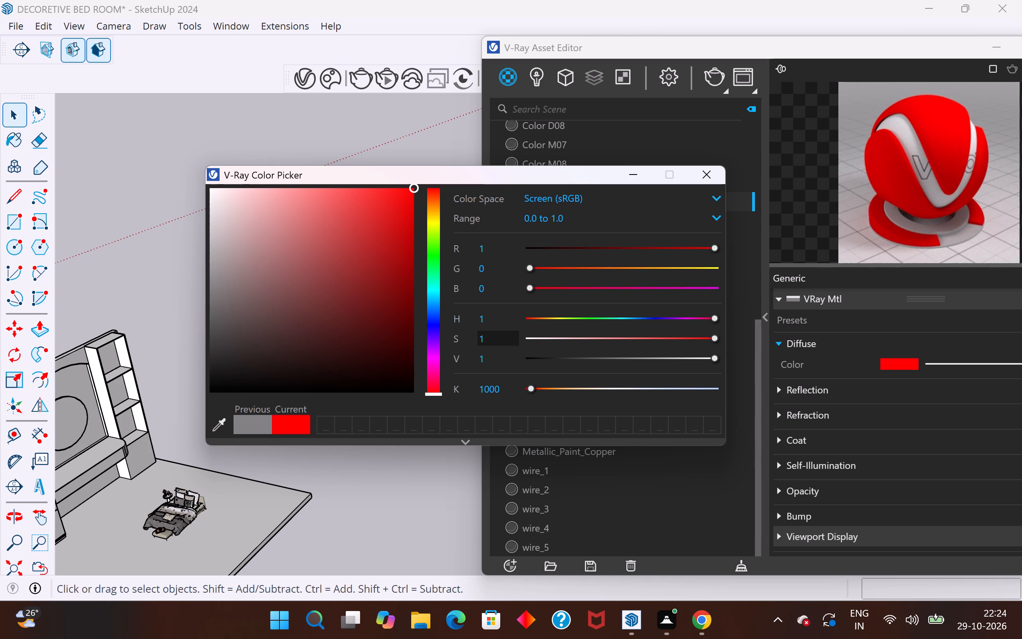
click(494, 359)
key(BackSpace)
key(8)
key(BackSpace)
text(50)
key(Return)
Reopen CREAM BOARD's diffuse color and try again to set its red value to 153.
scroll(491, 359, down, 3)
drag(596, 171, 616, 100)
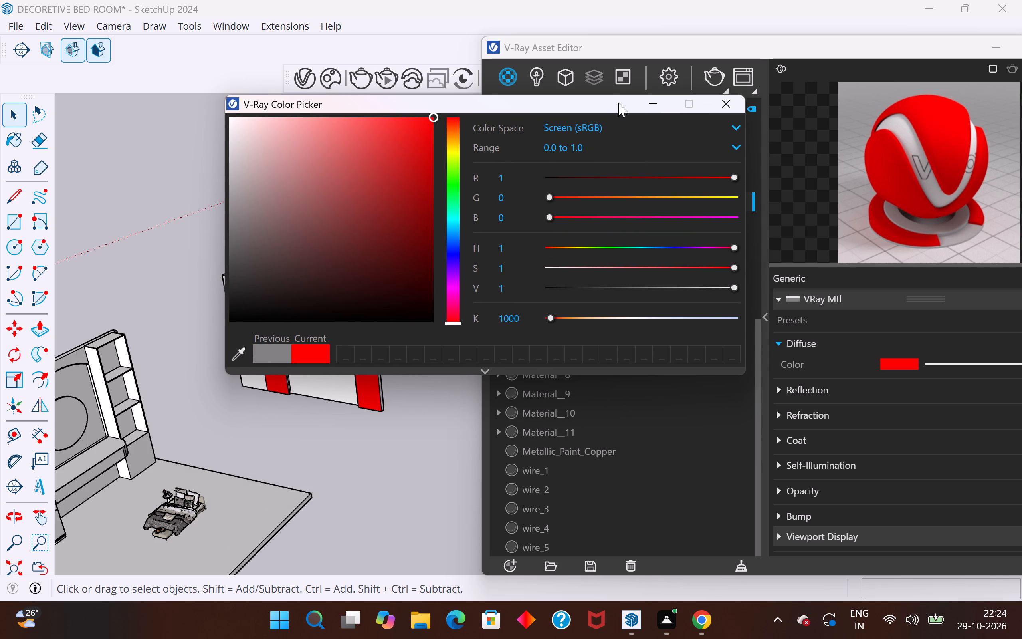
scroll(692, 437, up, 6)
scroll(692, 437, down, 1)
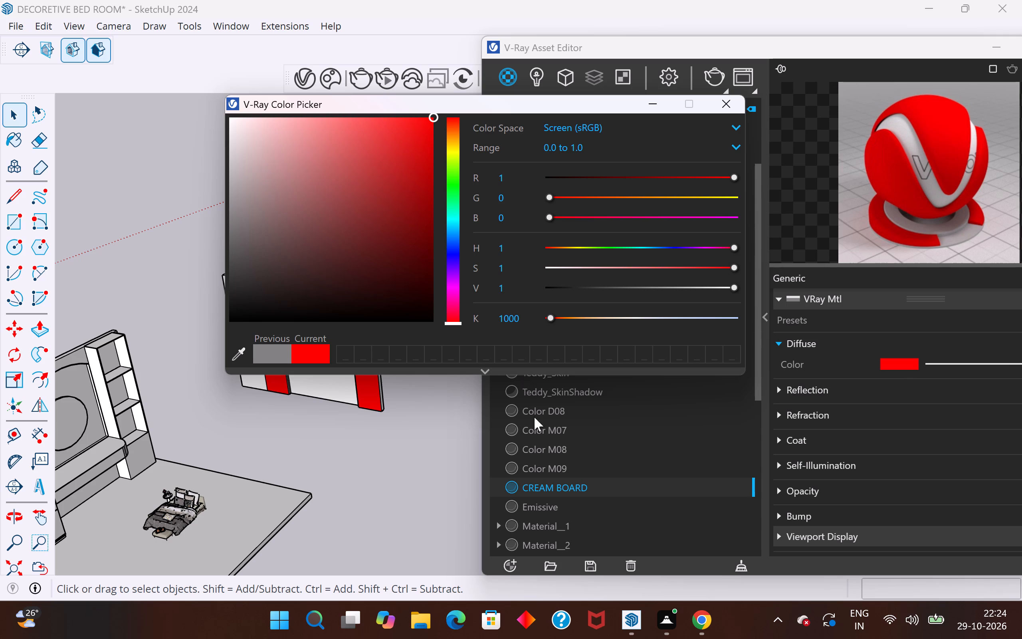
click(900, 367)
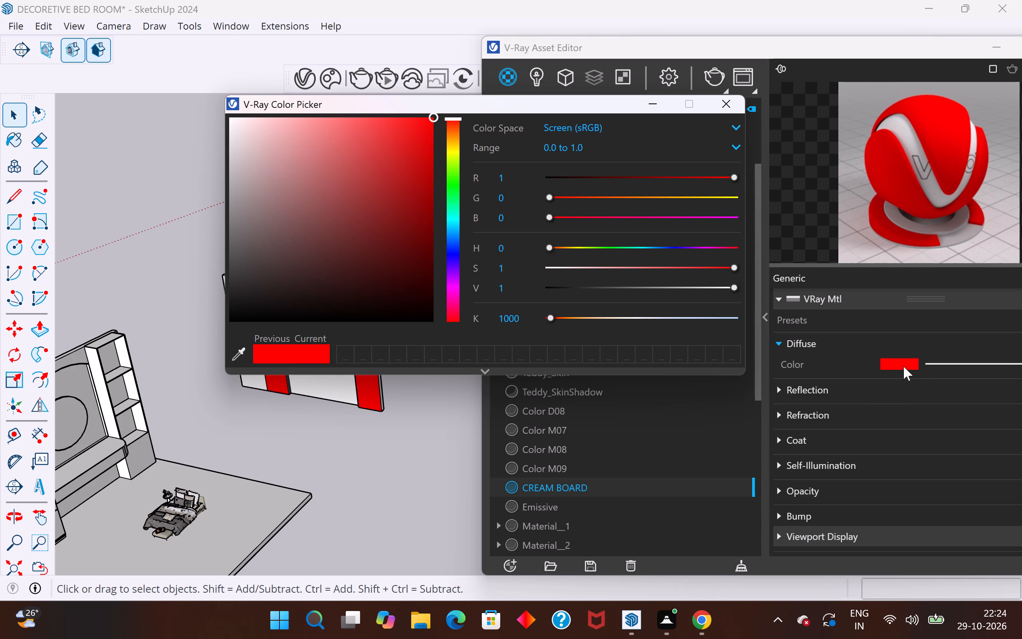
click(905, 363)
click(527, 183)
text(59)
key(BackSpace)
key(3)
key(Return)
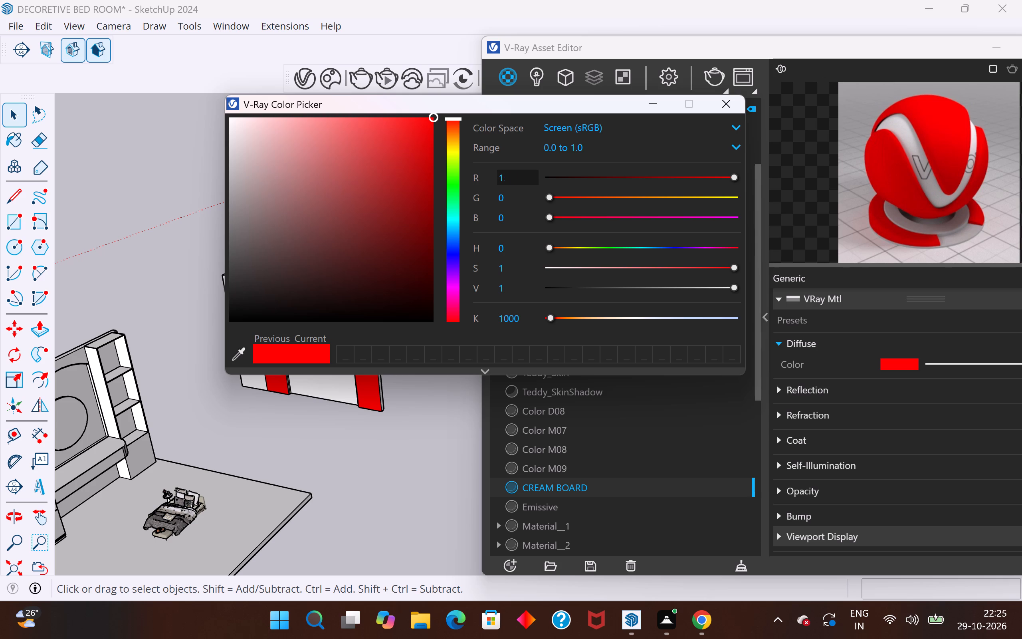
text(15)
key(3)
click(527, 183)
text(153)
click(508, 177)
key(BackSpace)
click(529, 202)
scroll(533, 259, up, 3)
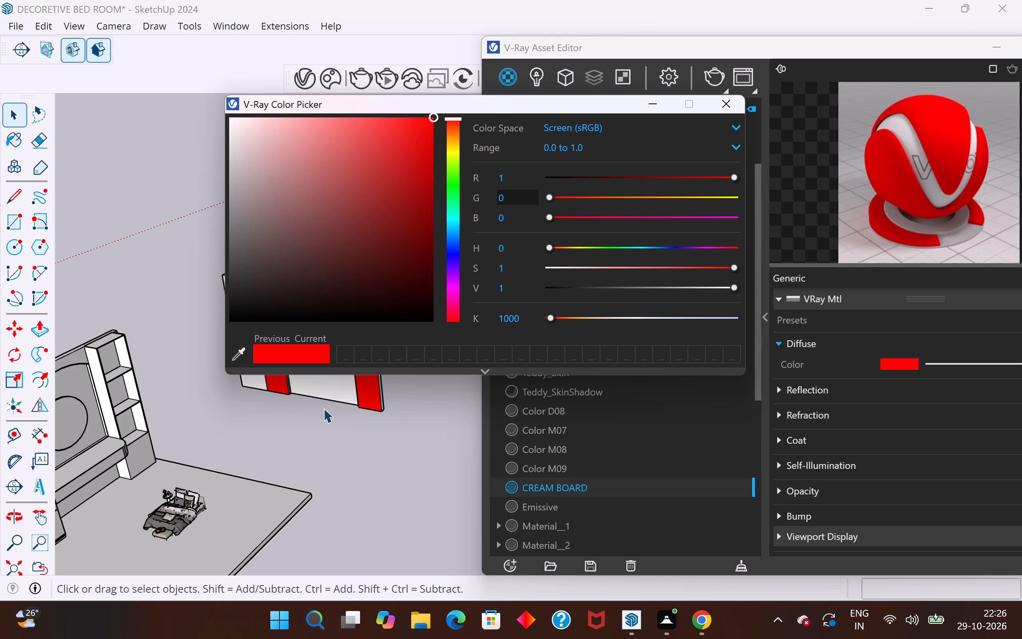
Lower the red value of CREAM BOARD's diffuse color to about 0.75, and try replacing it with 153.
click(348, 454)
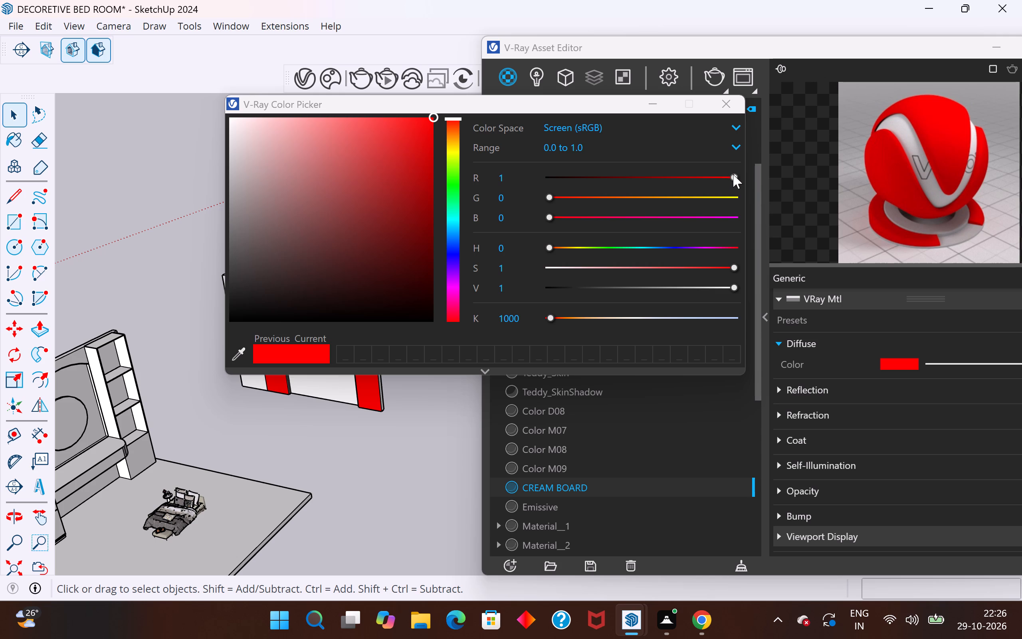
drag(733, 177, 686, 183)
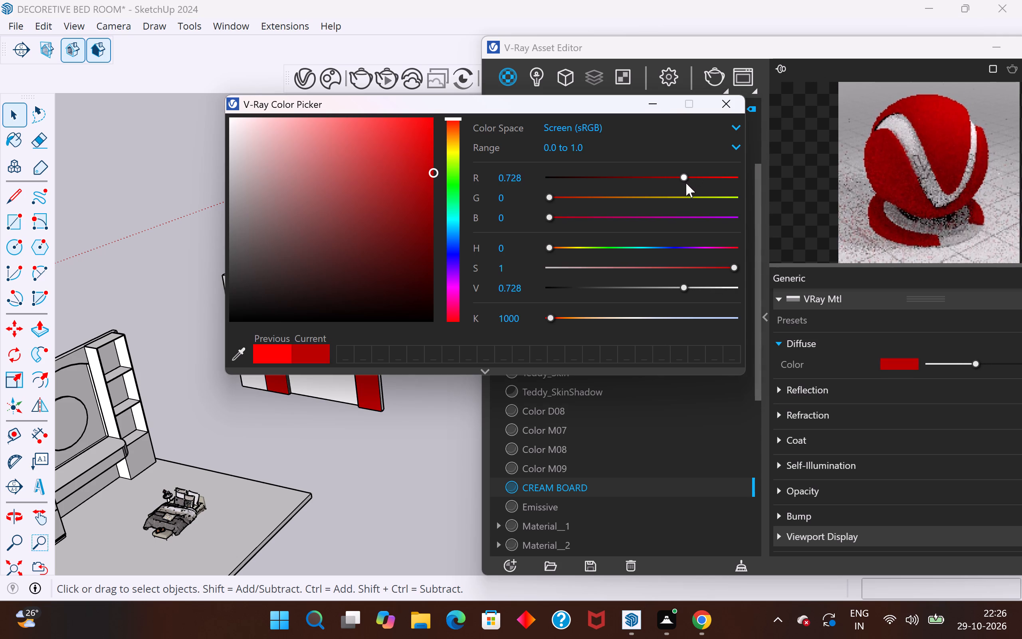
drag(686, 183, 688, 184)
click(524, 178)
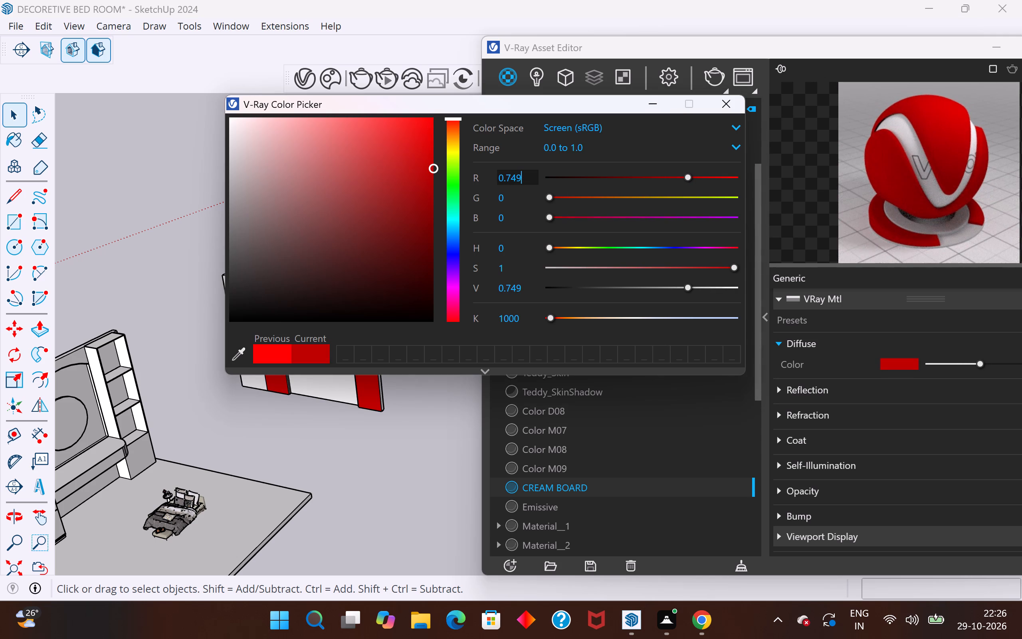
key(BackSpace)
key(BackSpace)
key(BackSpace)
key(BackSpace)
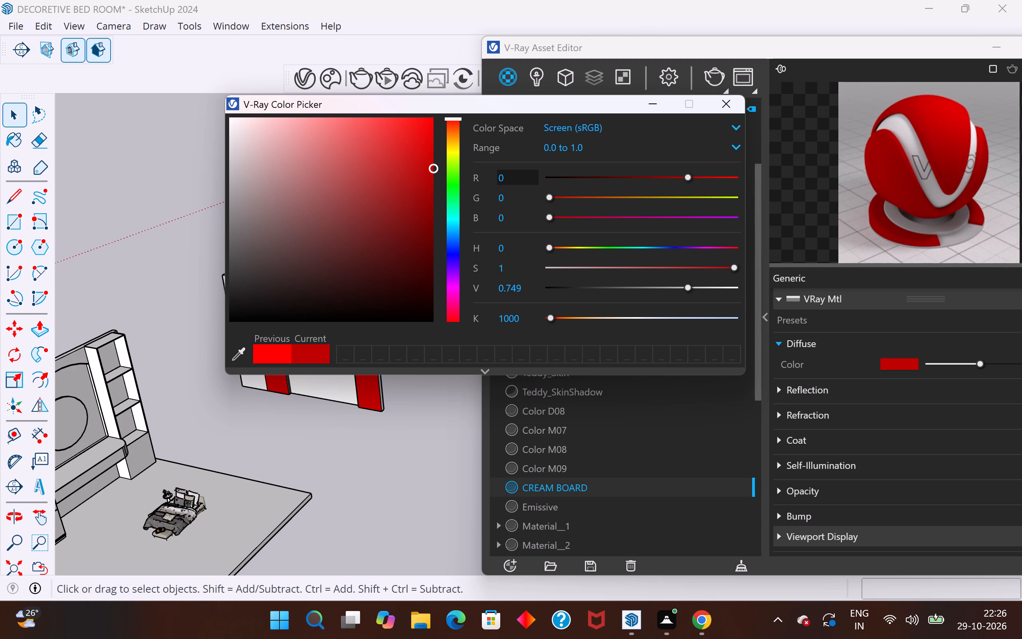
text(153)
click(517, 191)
Reset the red value of CREAM BOARD's diffuse color to 0 and raise it to about 0.152.
click(517, 178)
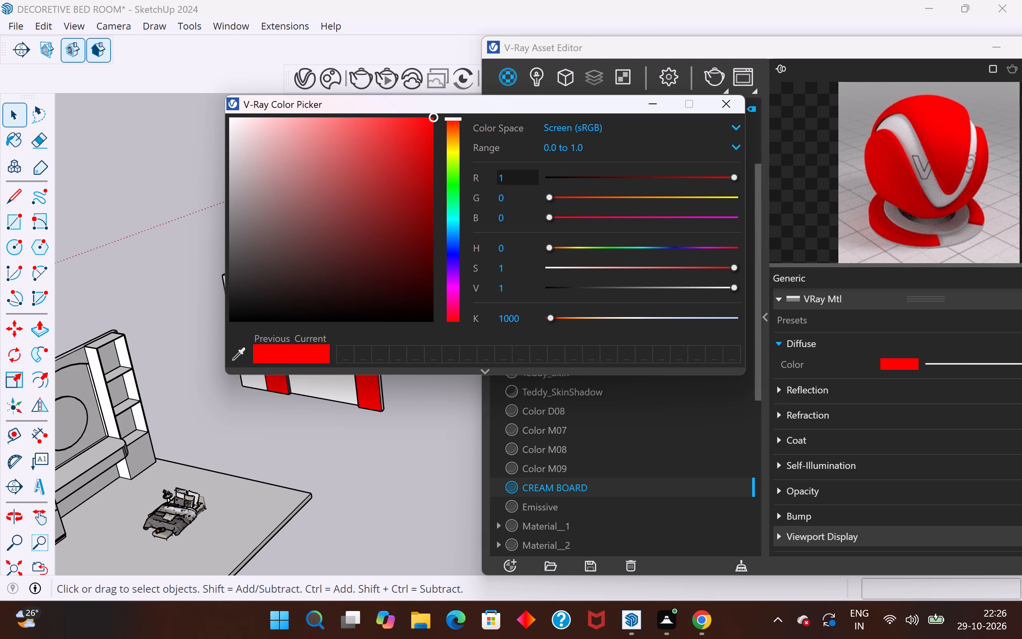
key(BackSpace)
key(0)
key(Return)
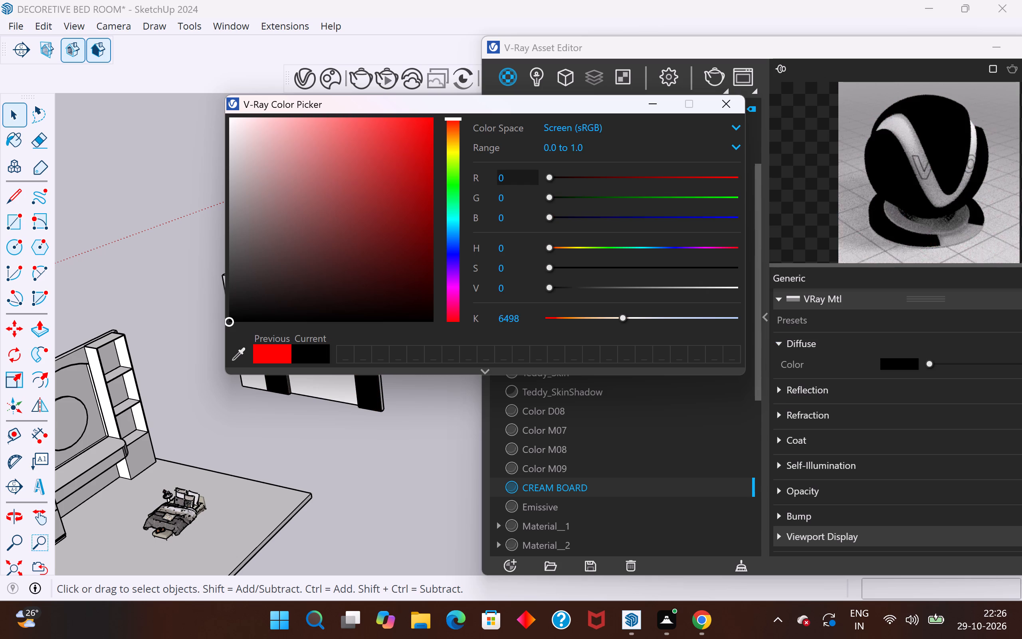
drag(549, 180, 576, 177)
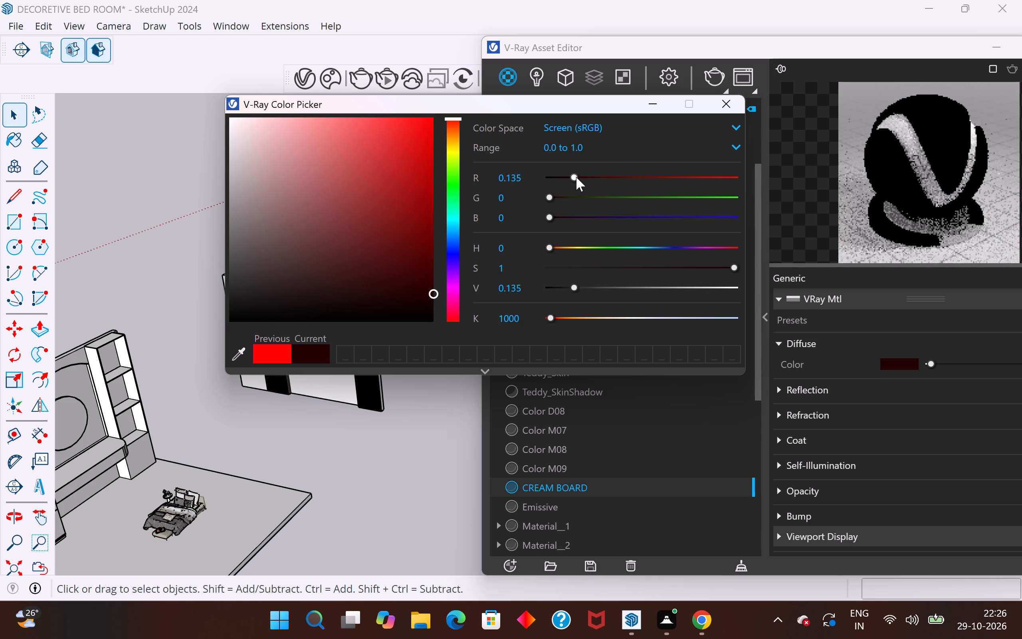
drag(576, 177, 595, 177)
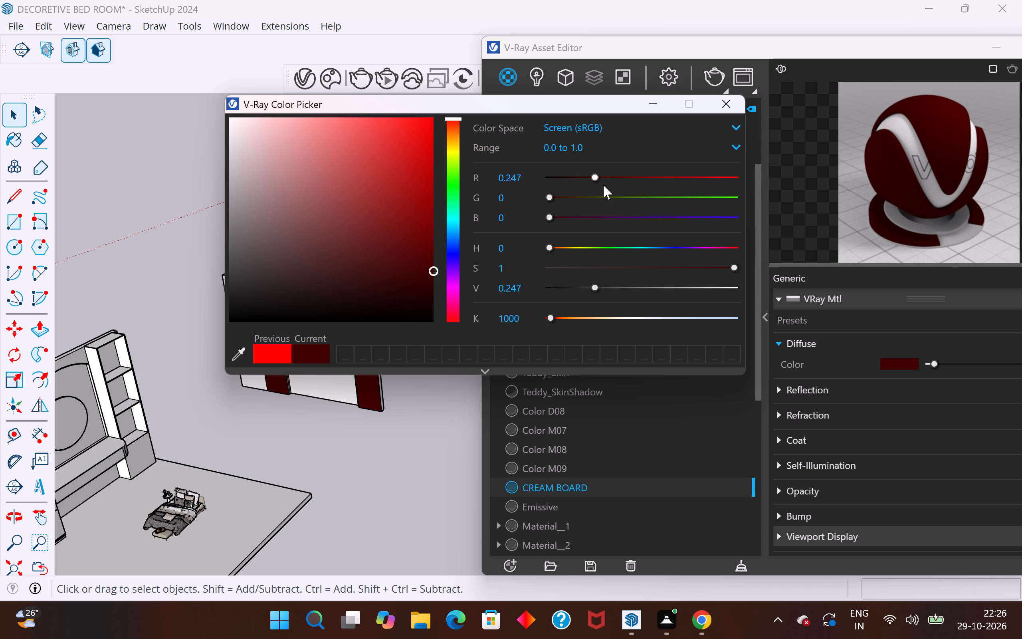
drag(595, 179, 594, 173)
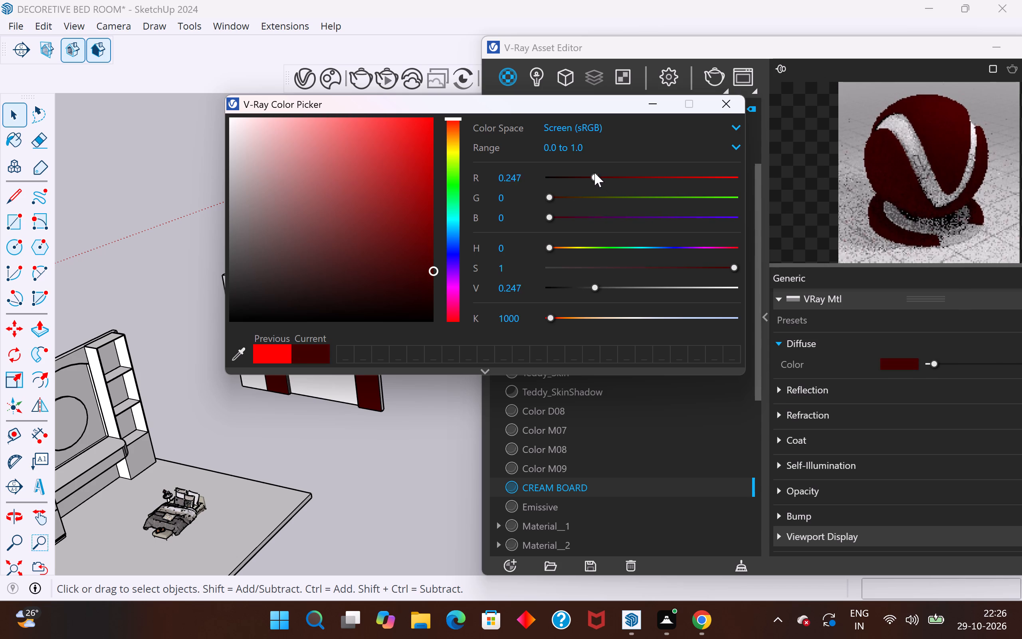
drag(594, 173, 571, 171)
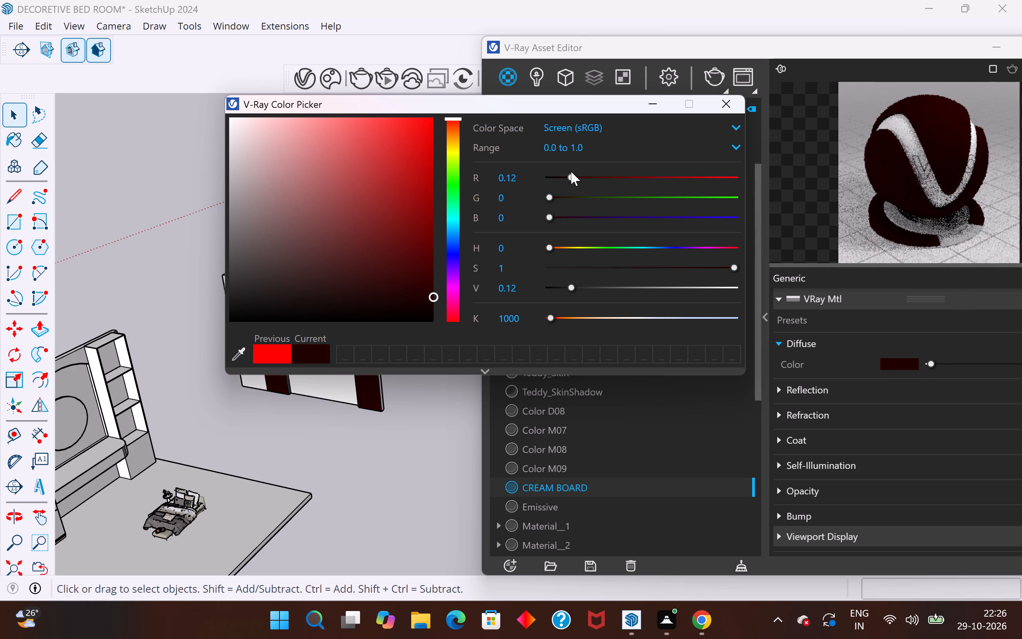
drag(571, 171, 578, 178)
drag(578, 178, 577, 177)
scroll(577, 177, up, 9)
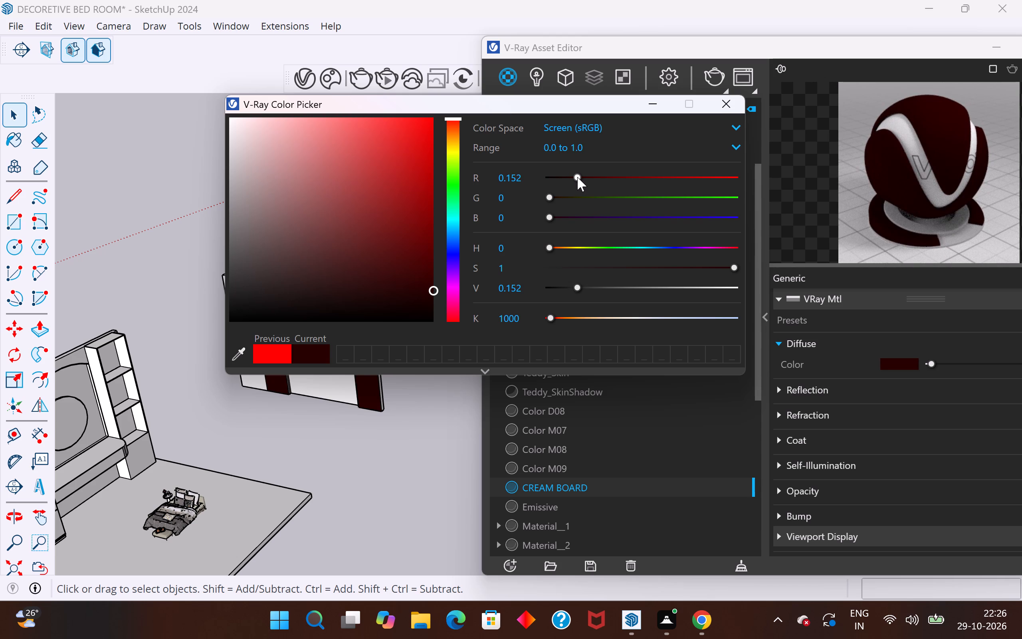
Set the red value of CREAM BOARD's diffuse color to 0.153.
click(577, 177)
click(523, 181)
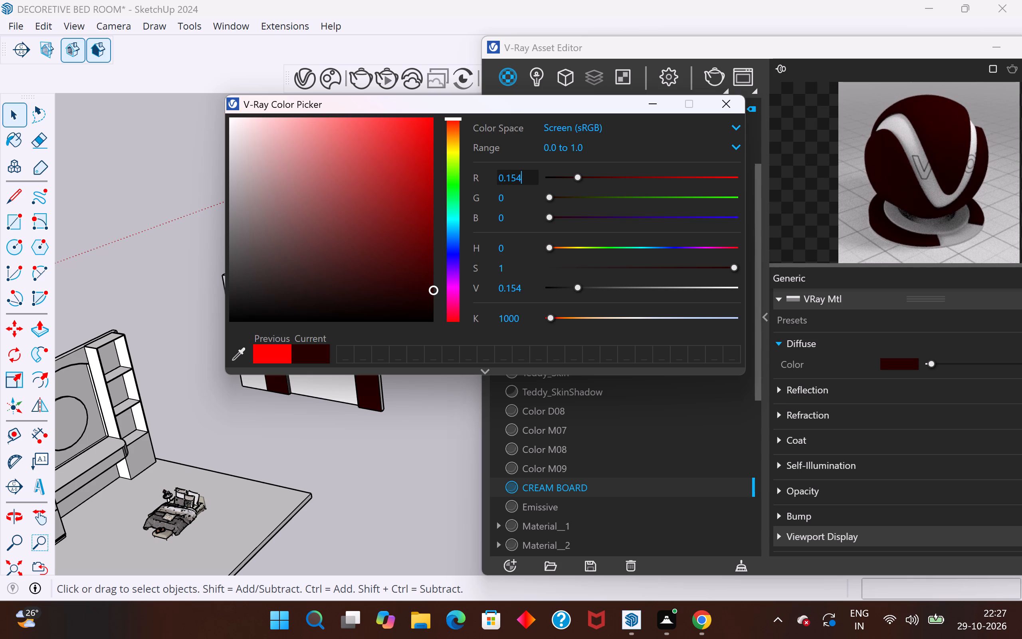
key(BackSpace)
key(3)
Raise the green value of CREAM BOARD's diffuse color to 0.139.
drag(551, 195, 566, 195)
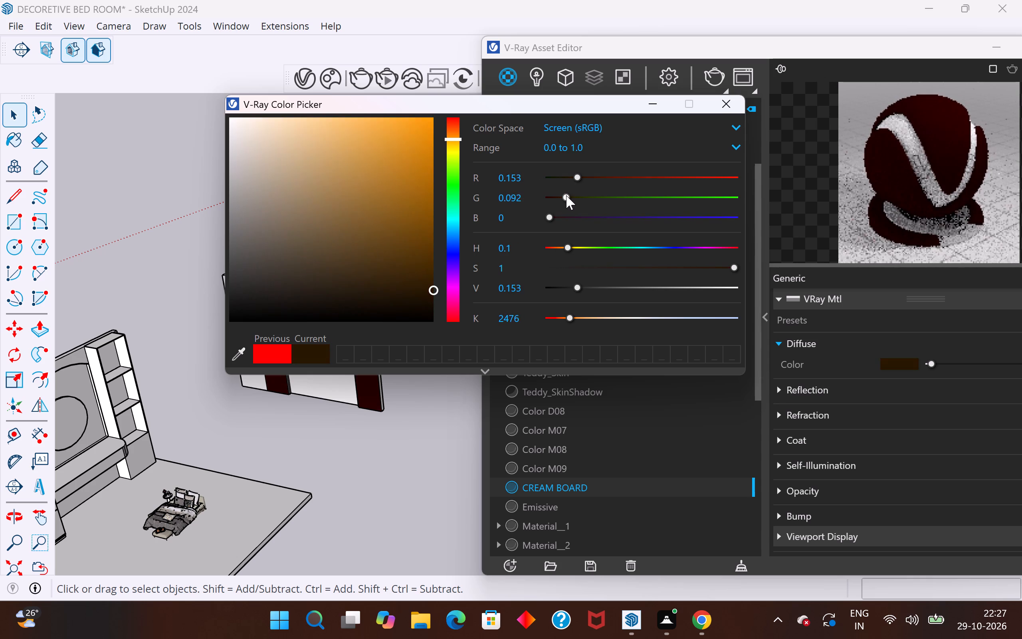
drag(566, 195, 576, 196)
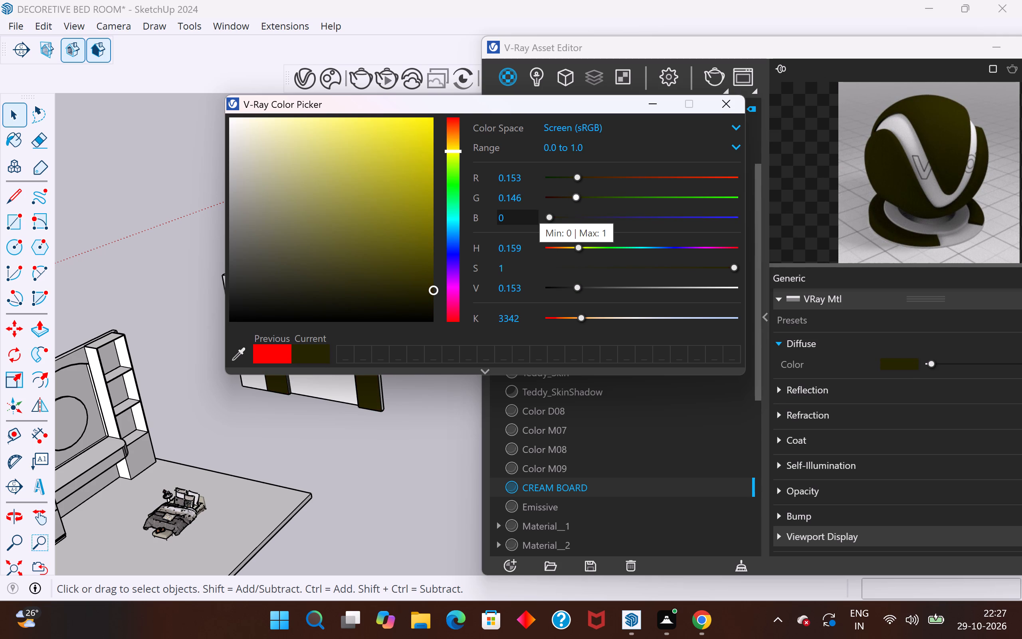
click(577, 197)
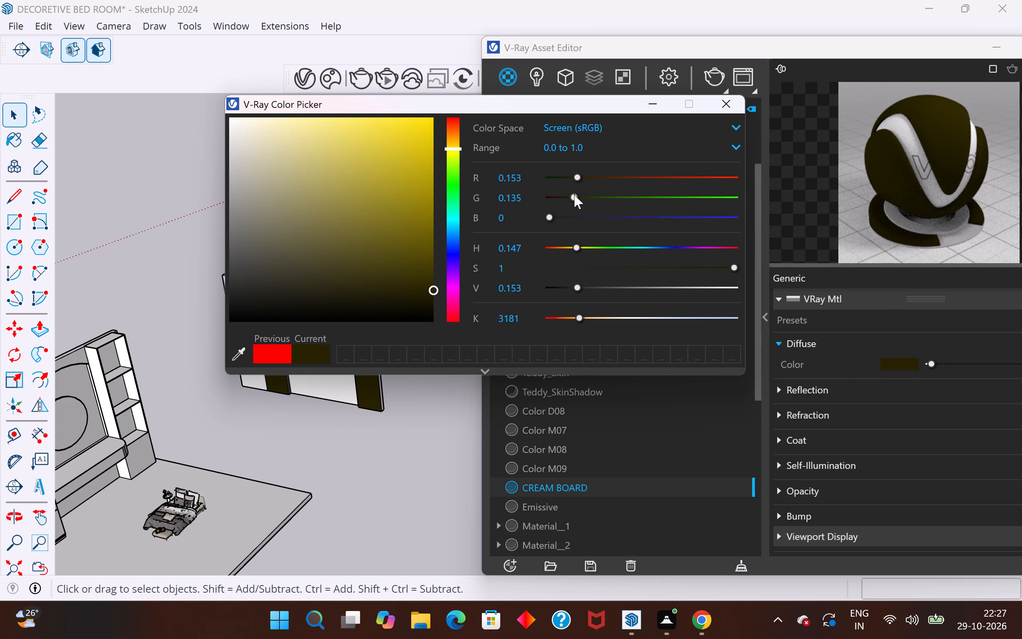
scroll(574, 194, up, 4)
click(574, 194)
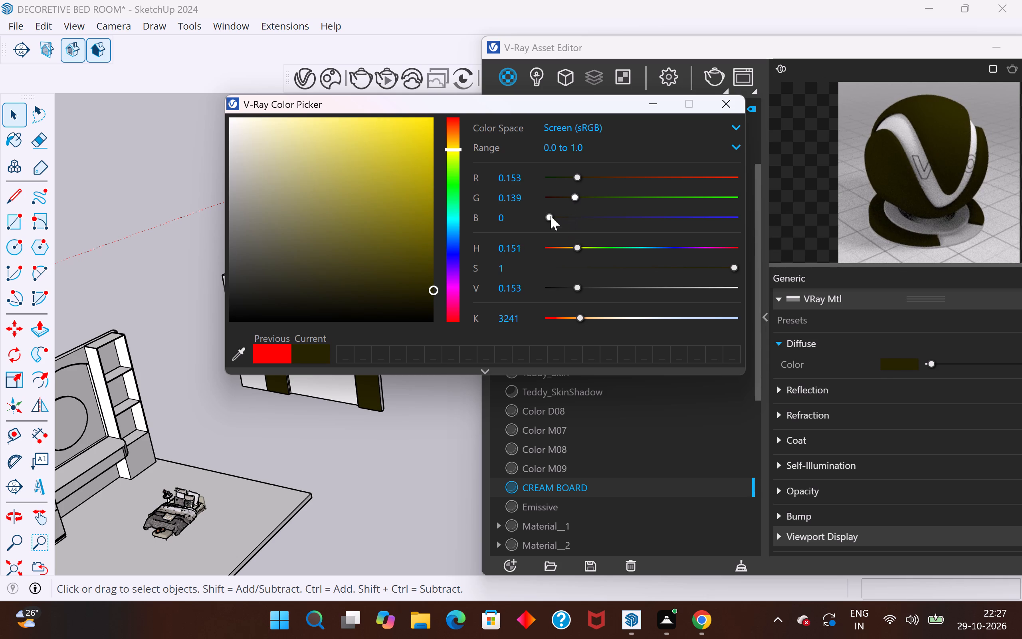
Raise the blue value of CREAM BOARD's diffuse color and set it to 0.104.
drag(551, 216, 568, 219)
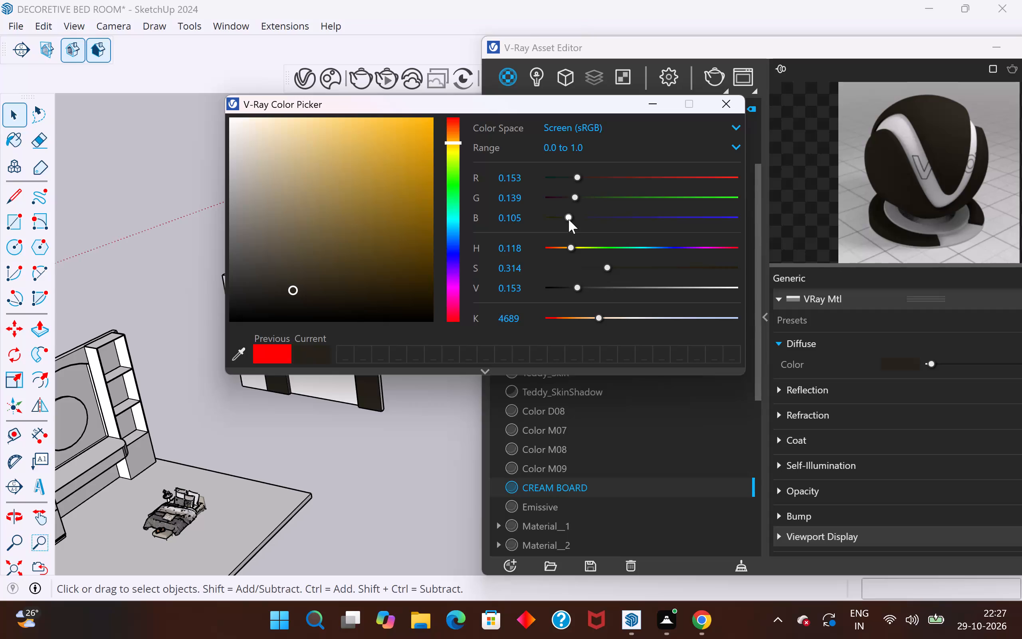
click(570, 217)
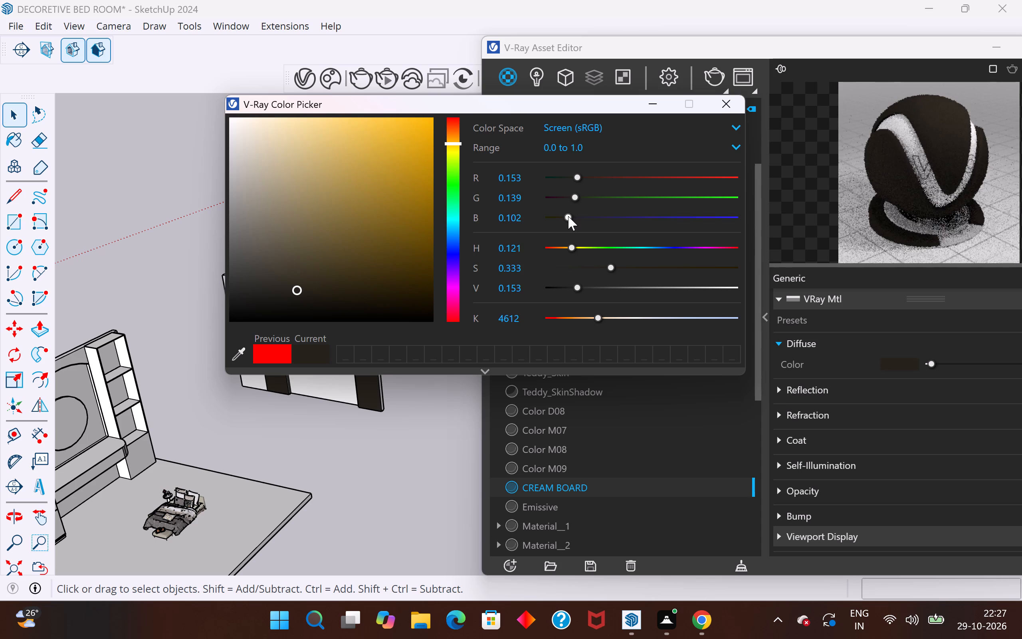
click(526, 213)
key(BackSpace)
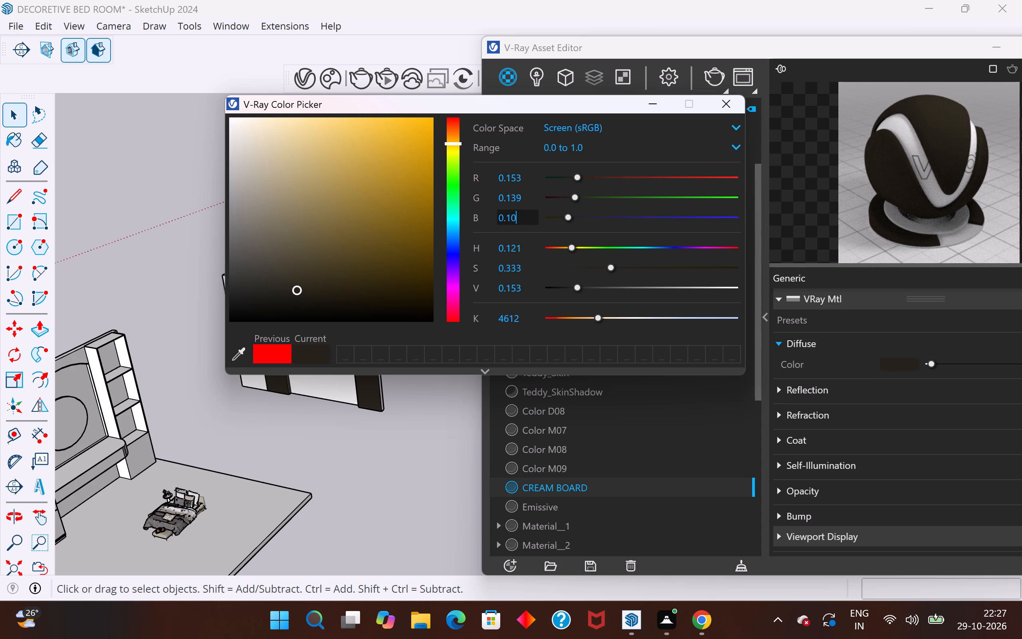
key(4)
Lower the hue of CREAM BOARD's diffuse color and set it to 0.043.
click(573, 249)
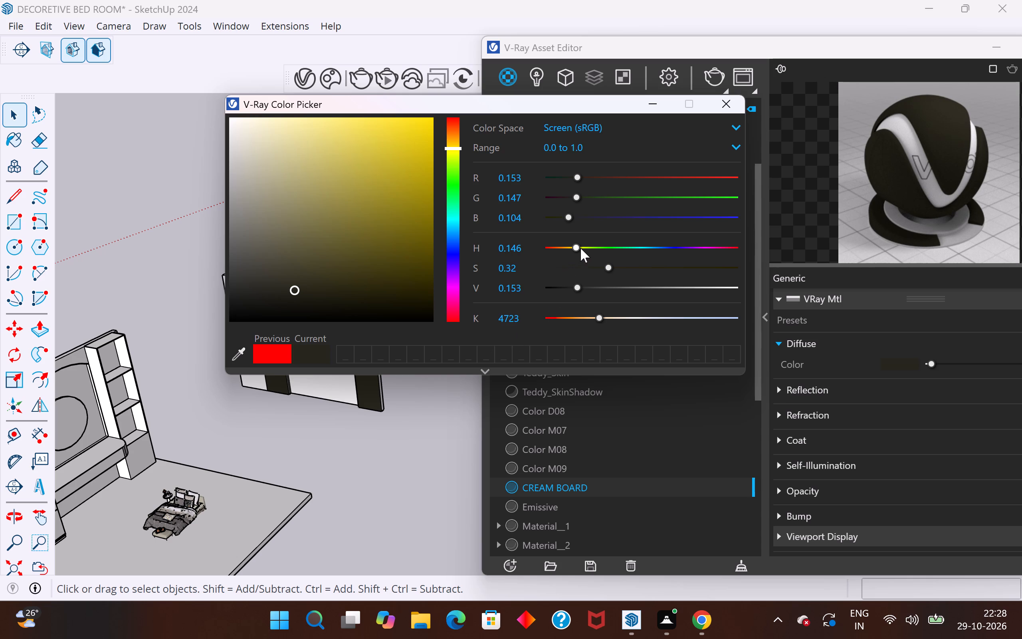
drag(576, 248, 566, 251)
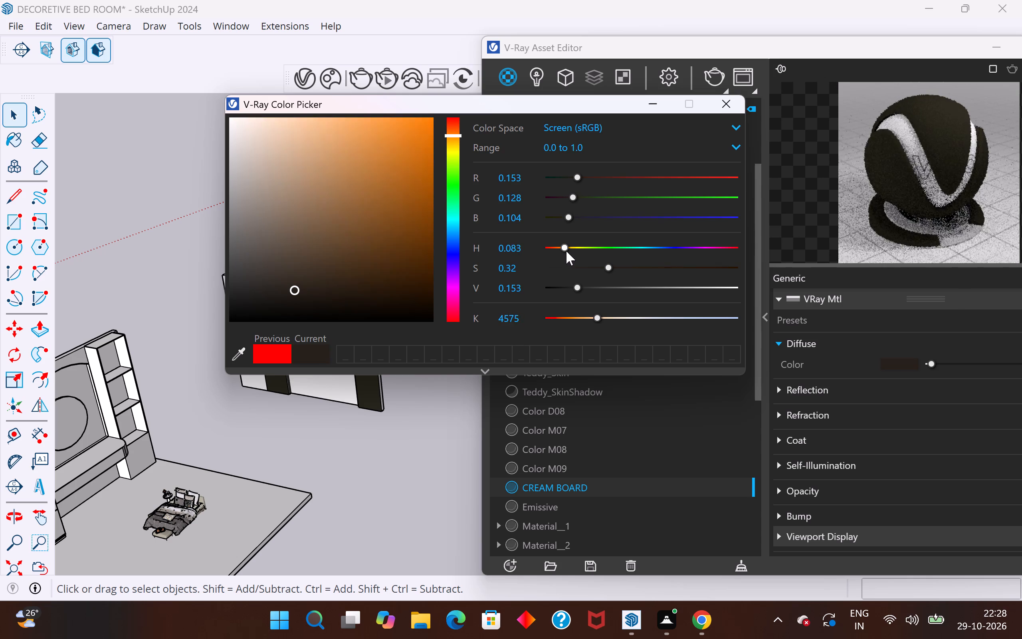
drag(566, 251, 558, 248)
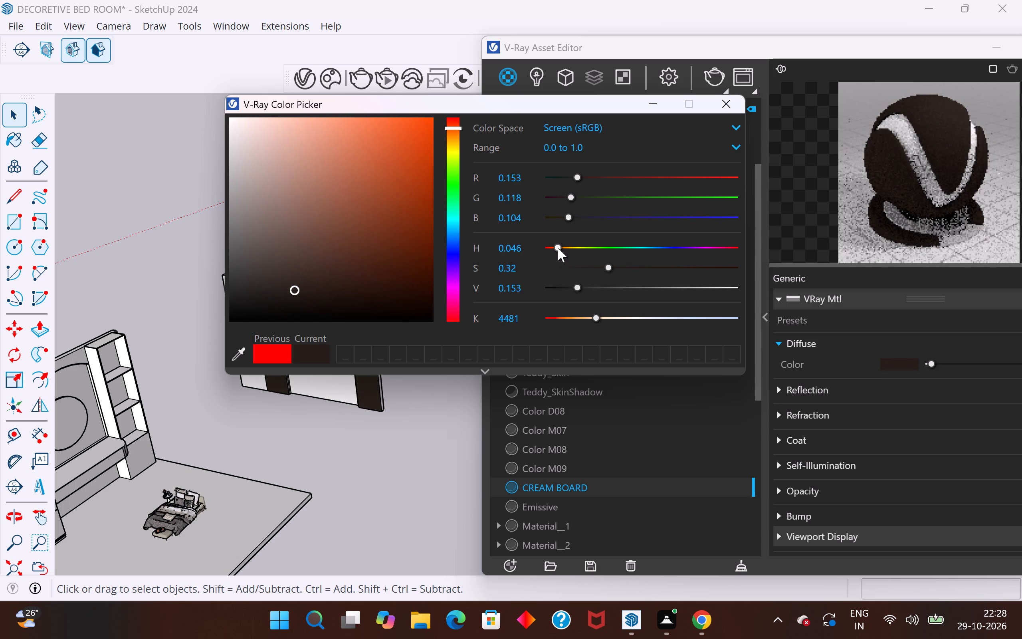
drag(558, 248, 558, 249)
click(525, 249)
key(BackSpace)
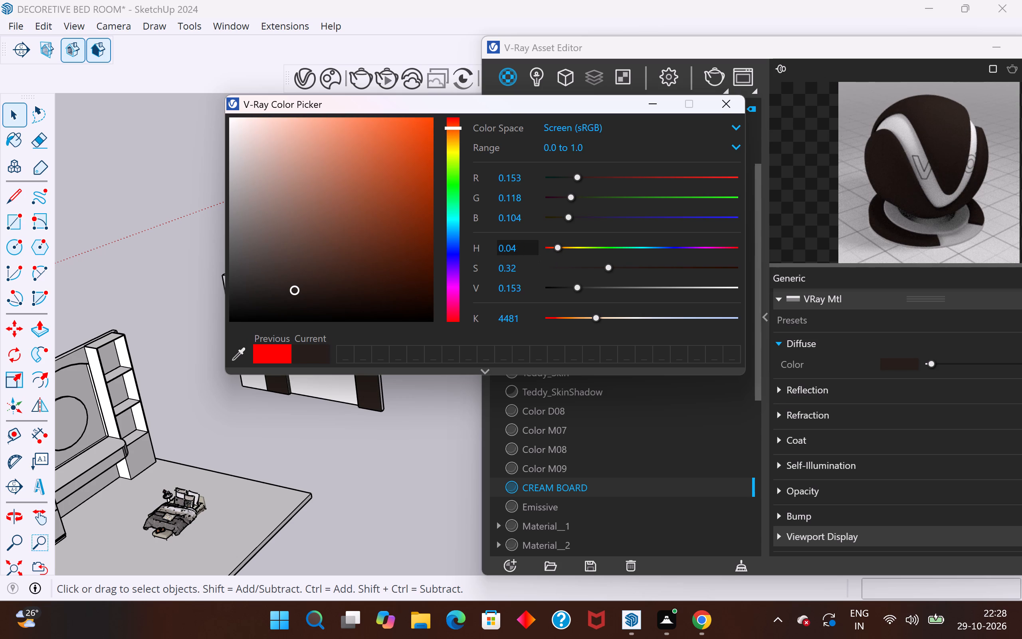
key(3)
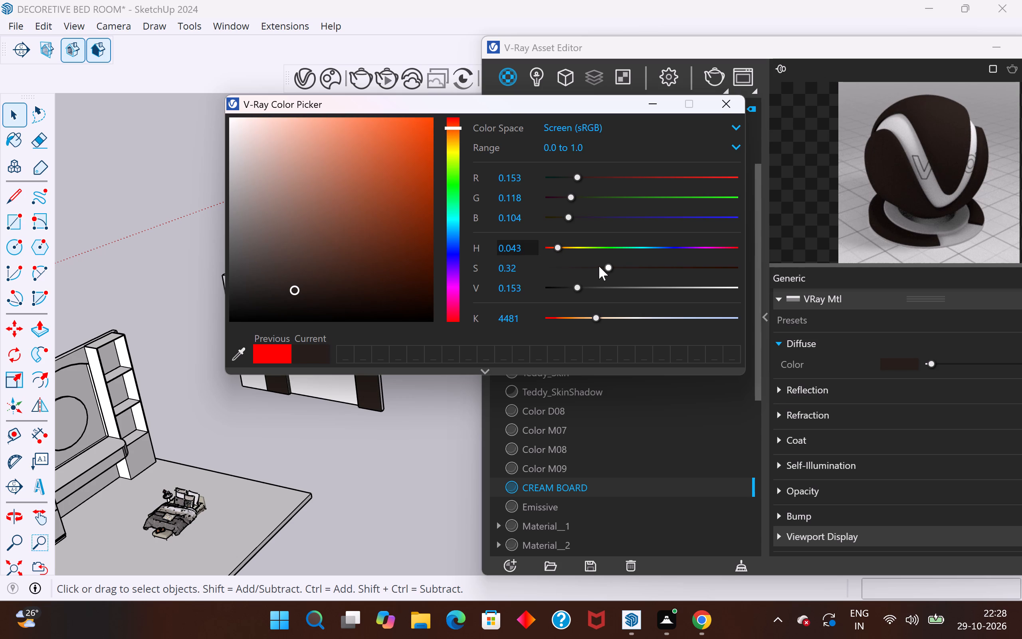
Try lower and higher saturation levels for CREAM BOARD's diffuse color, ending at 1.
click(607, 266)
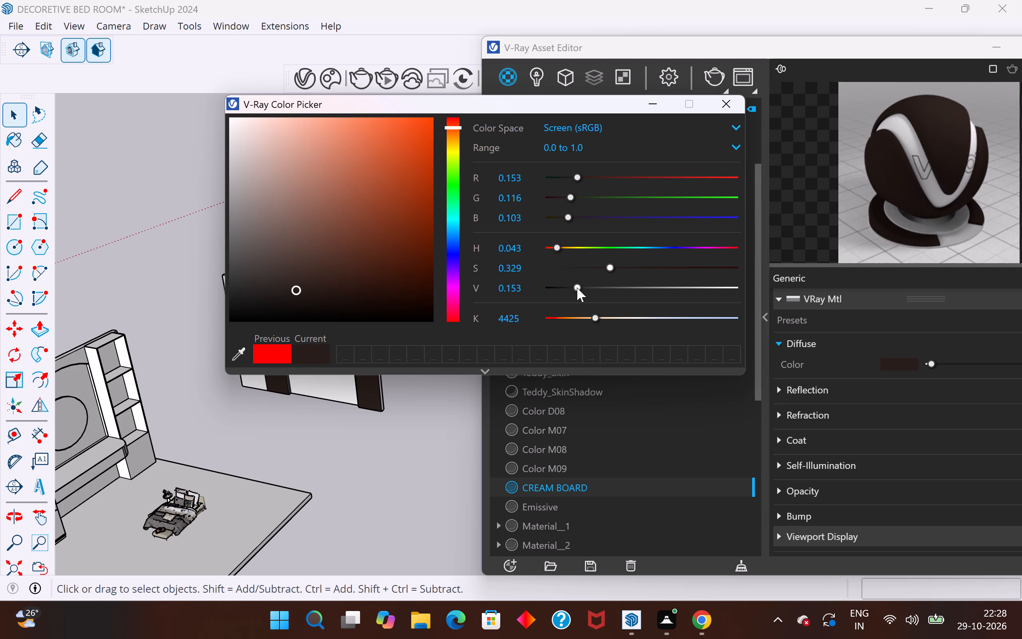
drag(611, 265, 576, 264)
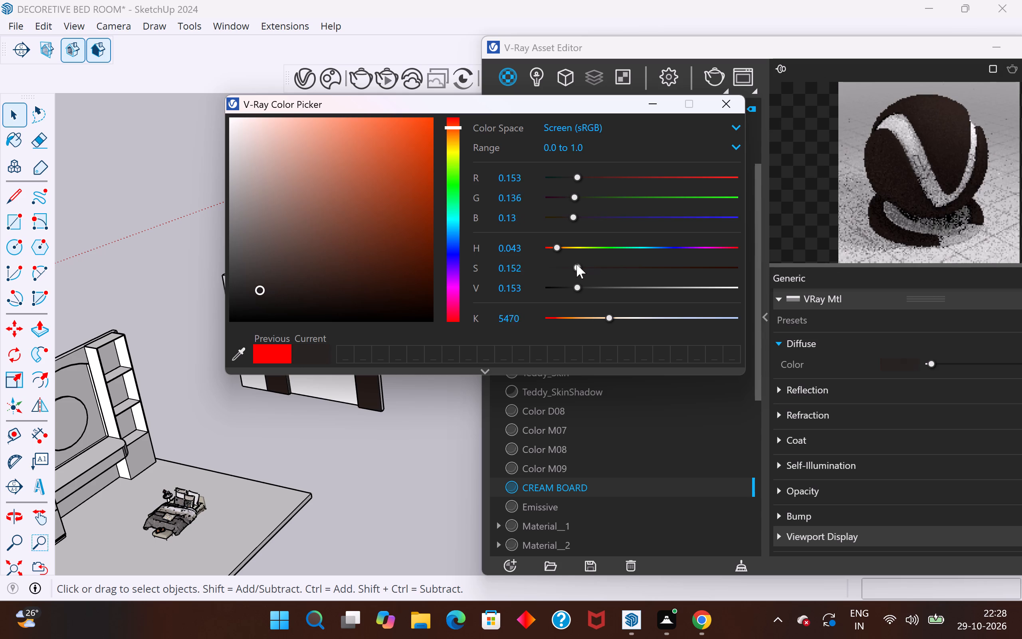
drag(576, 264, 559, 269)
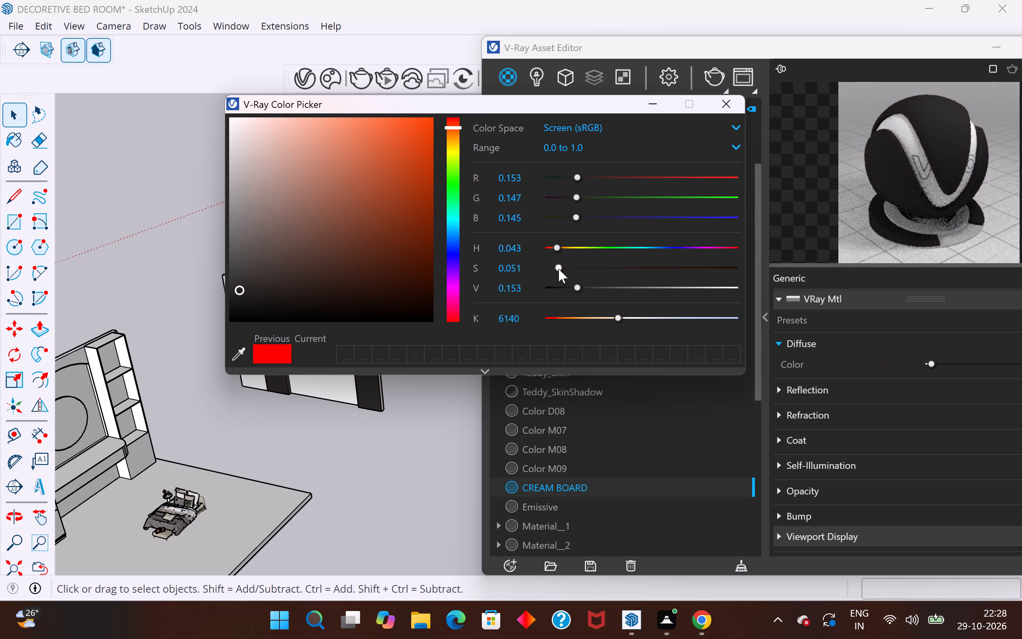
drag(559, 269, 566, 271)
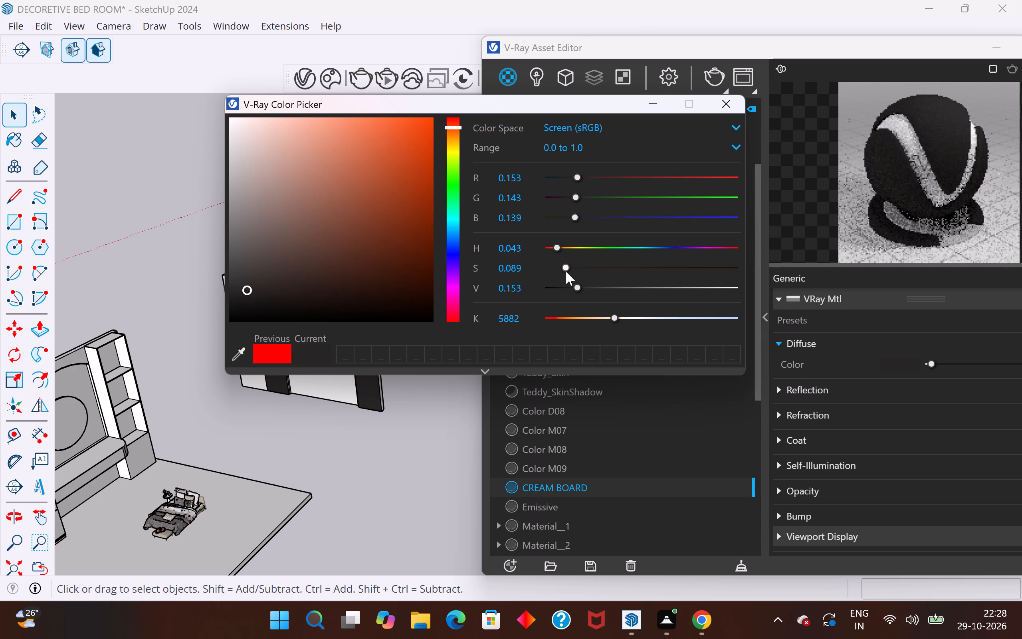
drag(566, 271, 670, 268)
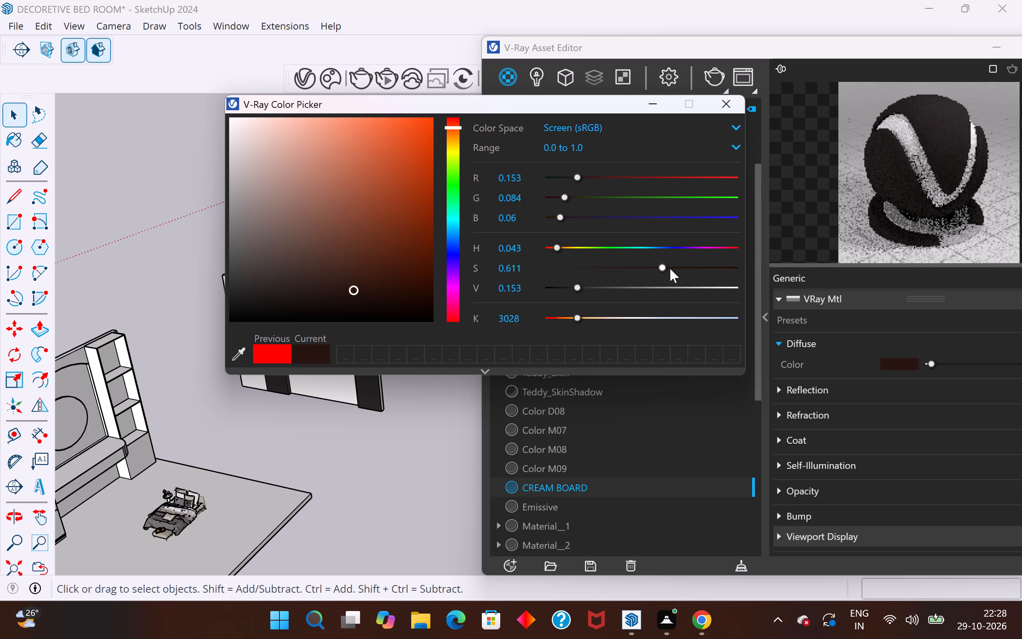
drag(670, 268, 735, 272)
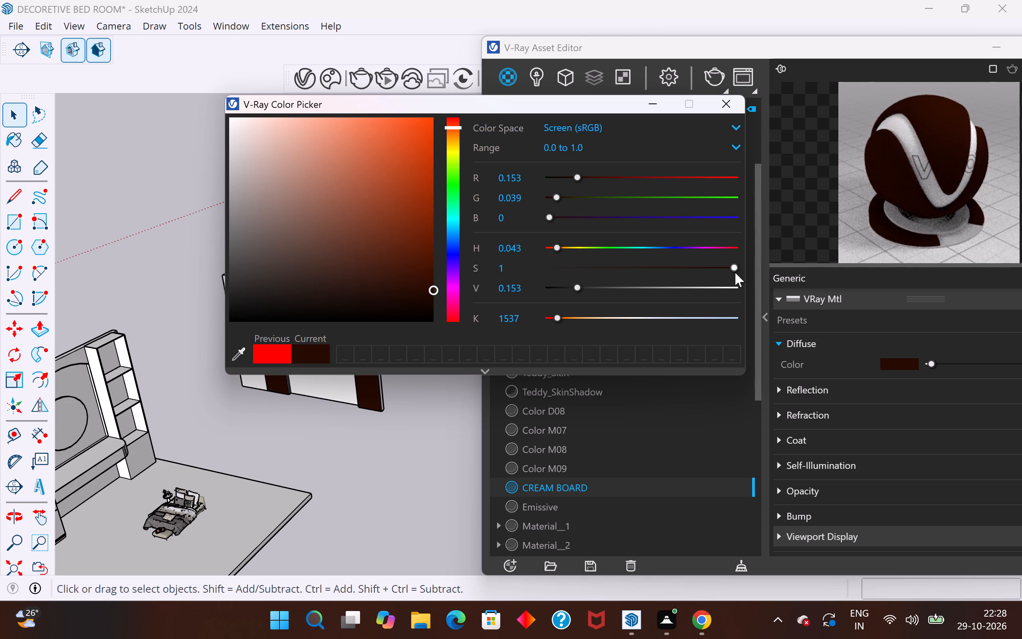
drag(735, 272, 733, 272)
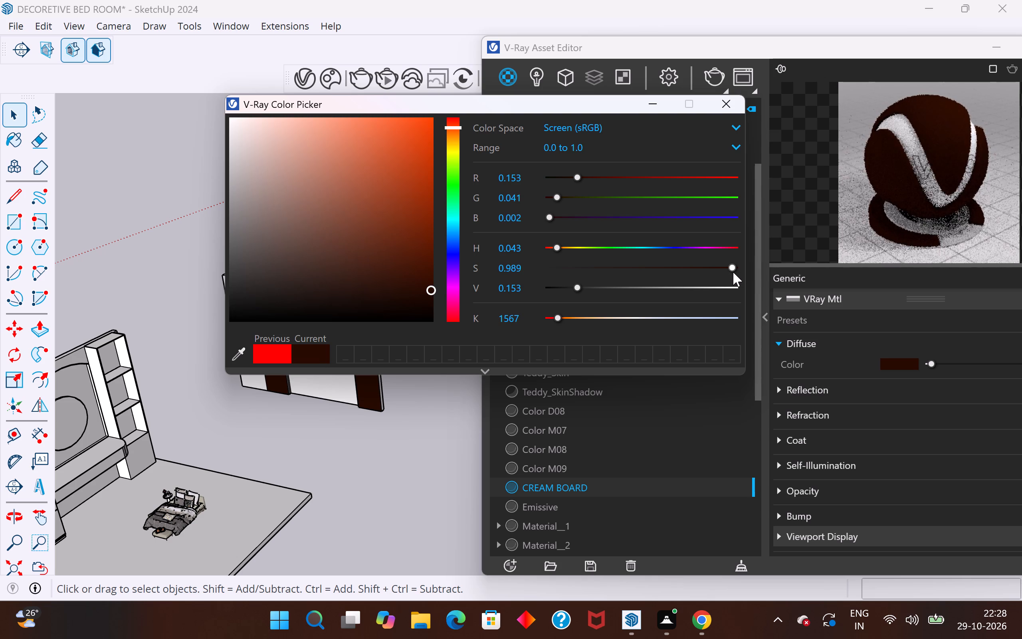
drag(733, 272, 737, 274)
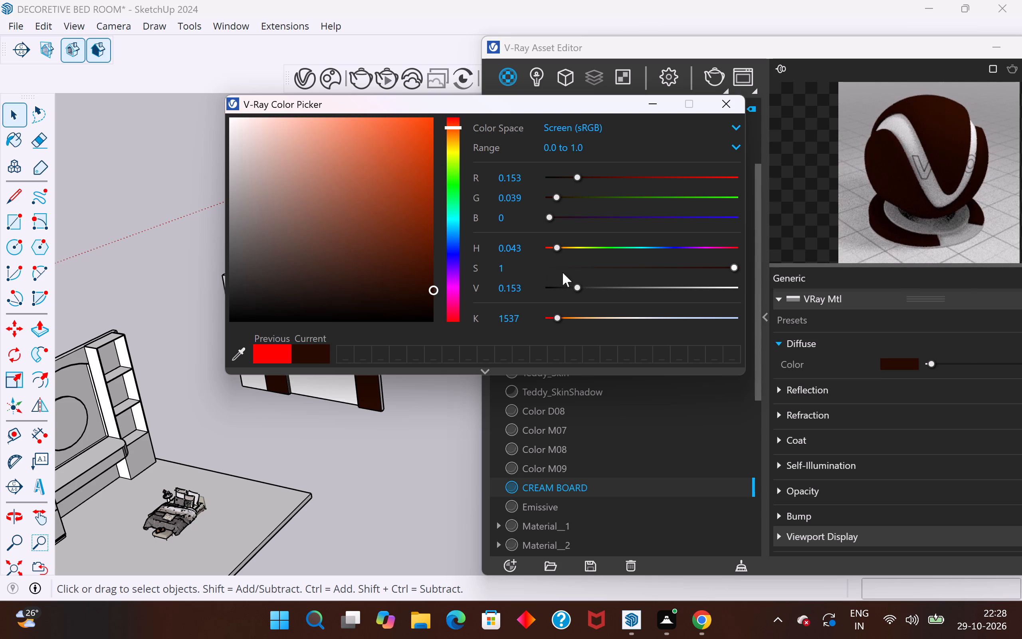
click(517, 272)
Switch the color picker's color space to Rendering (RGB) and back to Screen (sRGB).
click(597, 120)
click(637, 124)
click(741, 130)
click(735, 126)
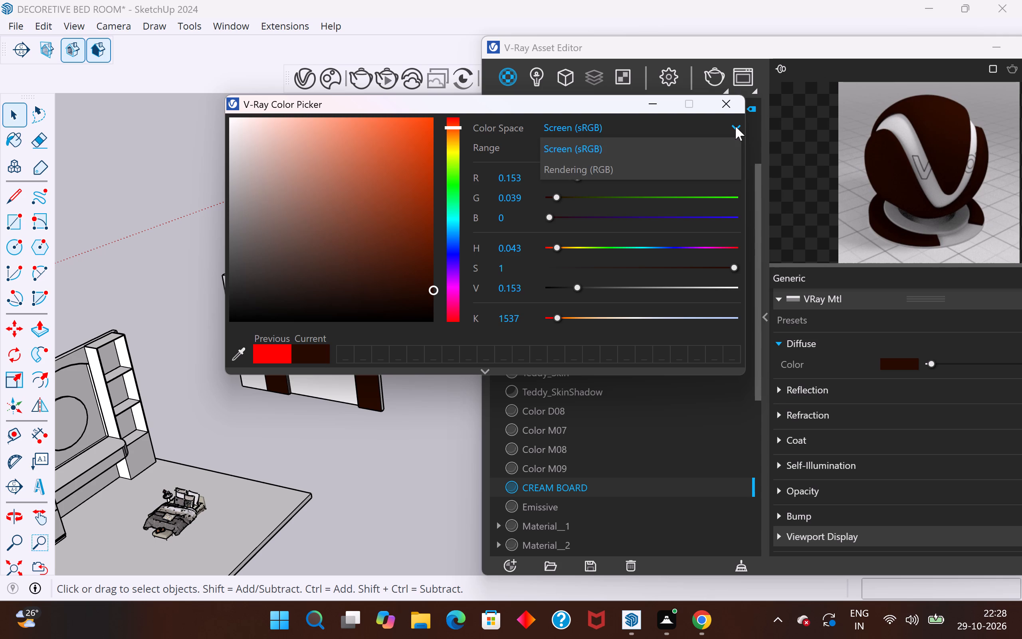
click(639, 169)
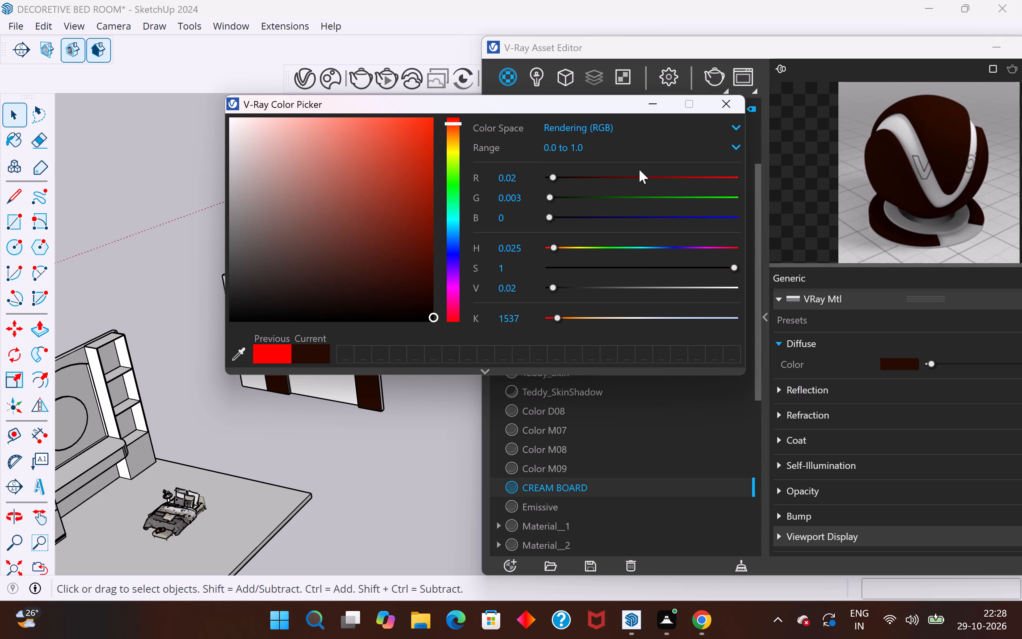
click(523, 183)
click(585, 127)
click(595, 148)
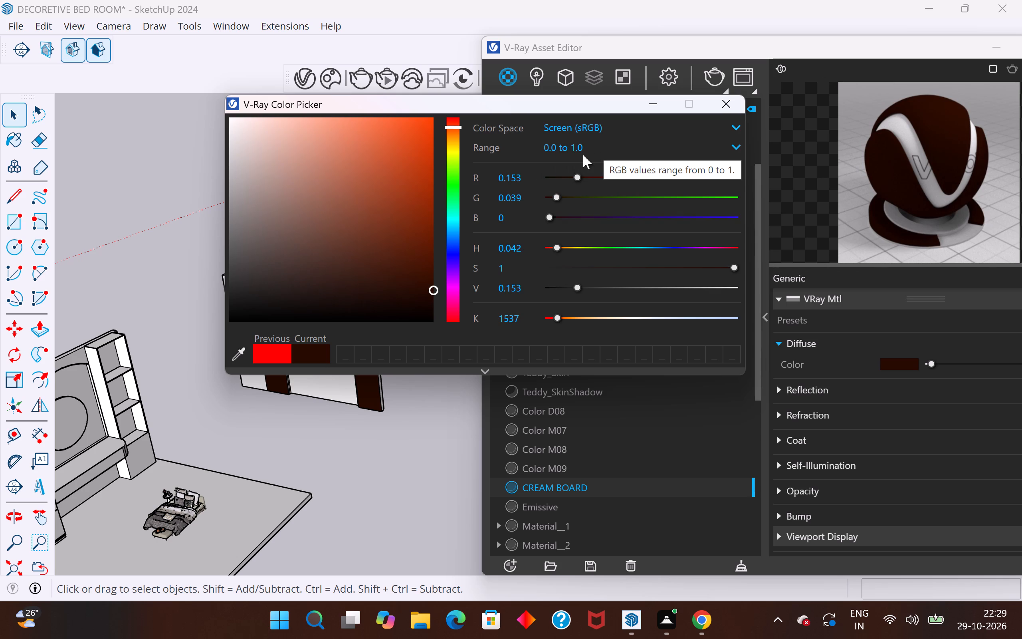
Change the color range to 0 to 255 and set the red value of CREAM BOARD's diffuse color to 153.
click(689, 145)
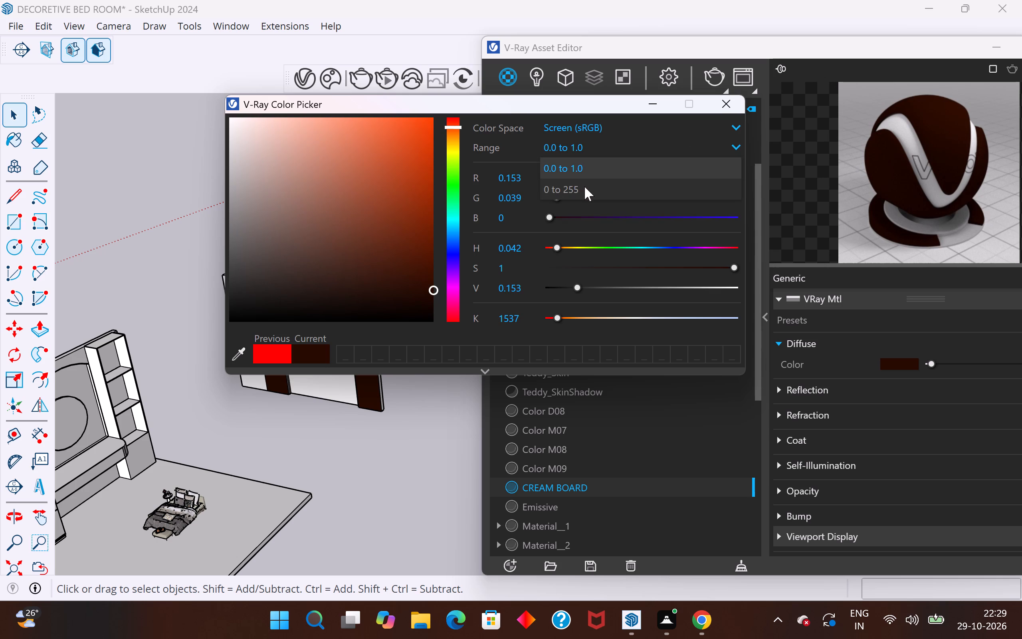
click(584, 187)
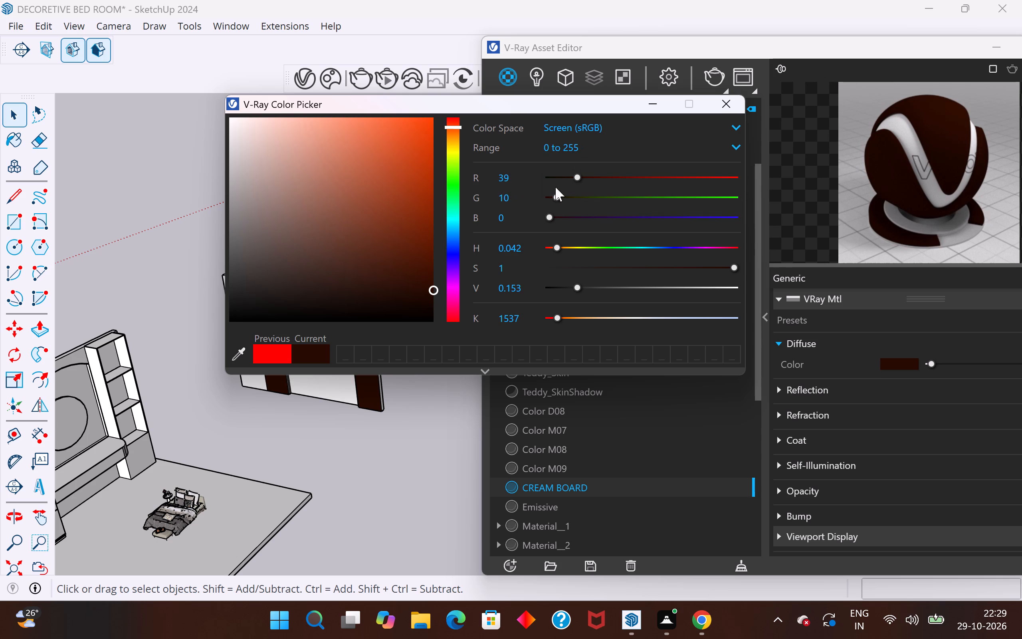
click(515, 179)
click(515, 199)
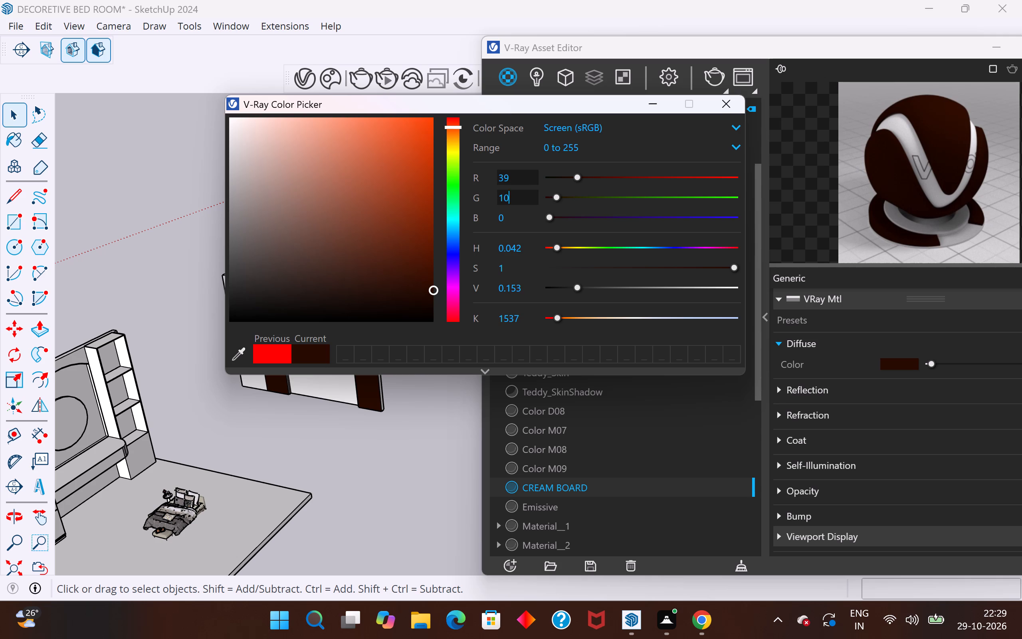
click(522, 184)
key(BackSpace)
key(BackSpace)
key(BackSpace)
text(153)
Set the green value of CREAM BOARD's diffuse color to 139.
click(521, 192)
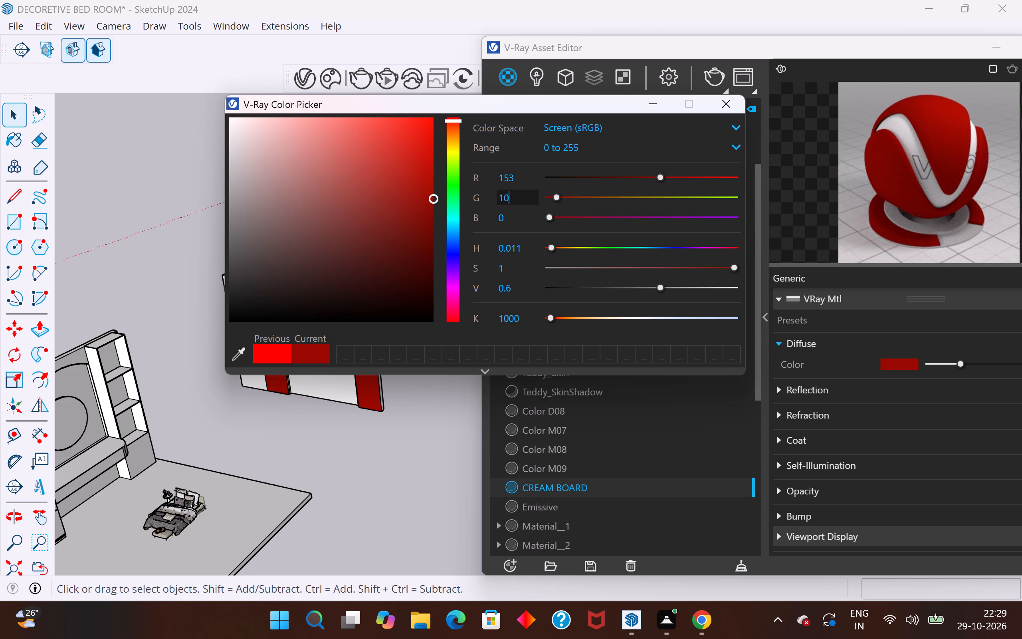
key(1)
text(39)
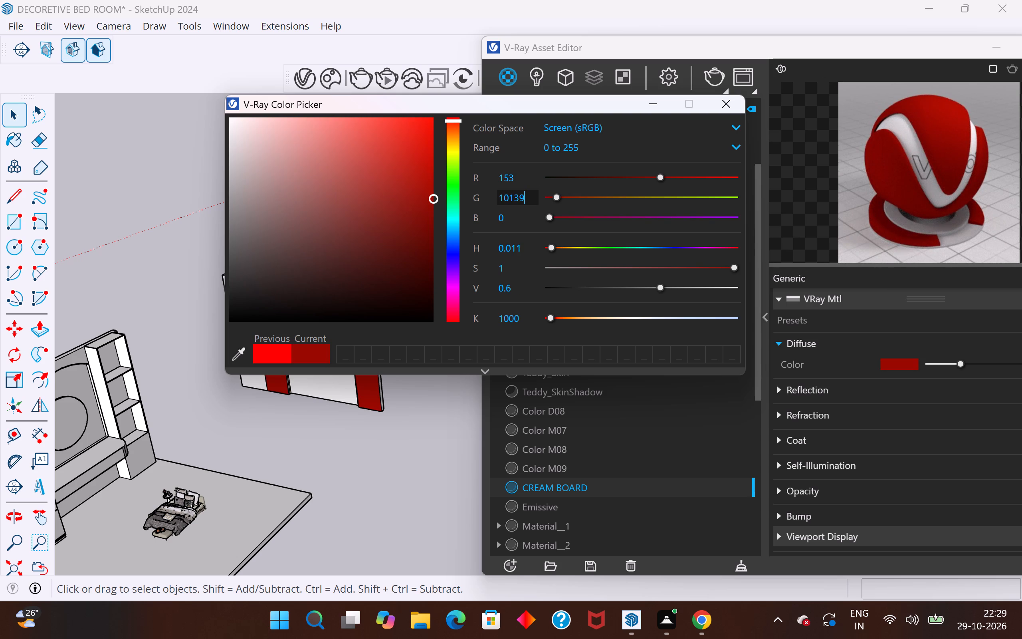
key(Return)
click(525, 199)
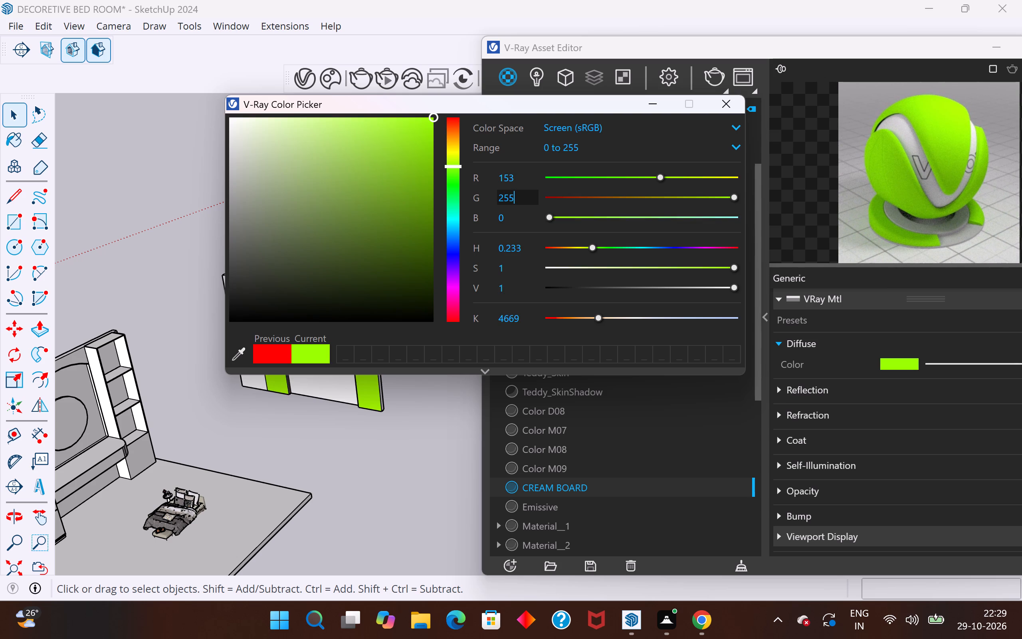
key(BackSpace)
key(BackSpace)
key(BackSpace)
key(1)
text(39)
Set the blue value of CREAM BOARD's diffuse color to 104.
drag(521, 216, 518, 216)
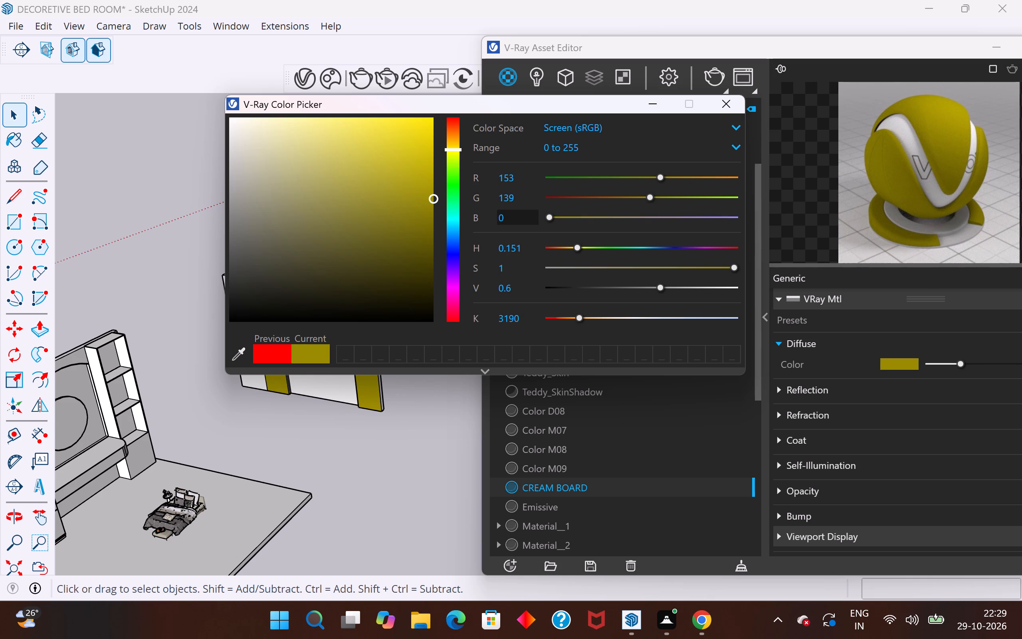
text(104)
key(BackSpace)
key(BackSpace)
key(BackSpace)
key(BackSpace)
key(BackSpace)
key(BackSpace)
key(BackSpace)
key(BackSpace)
key(BackSpace)
text(104)
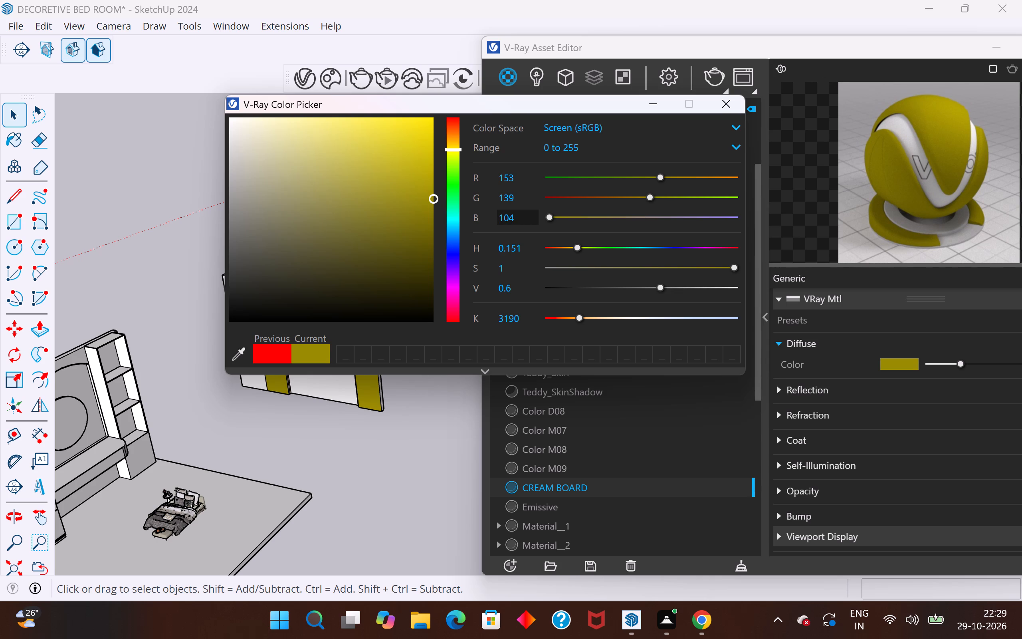
key(Return)
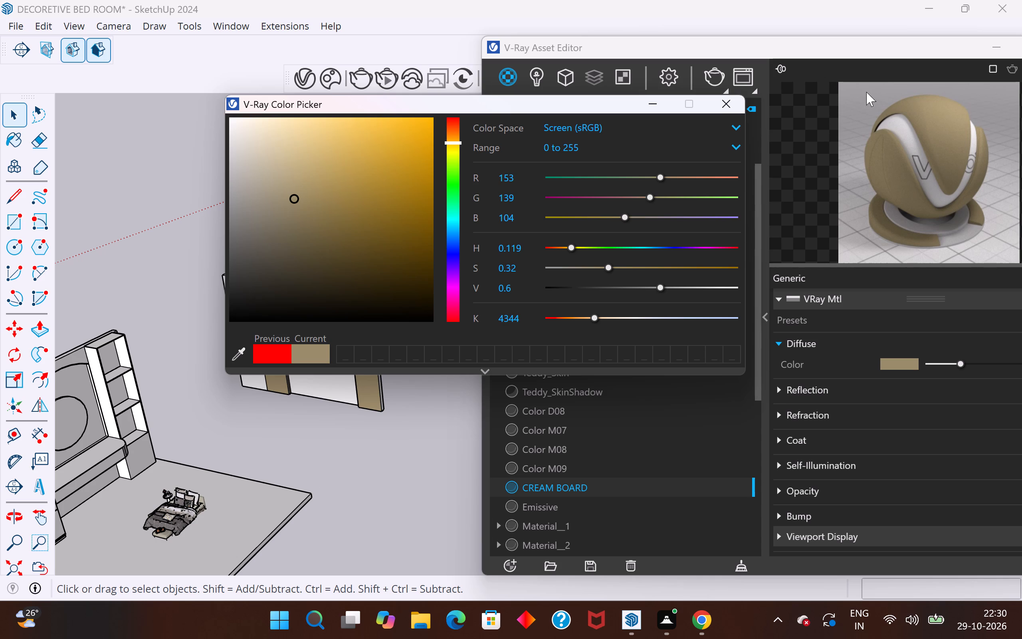
Brighten CREAM BOARD's diffuse color to about RGB 211, 192, 145, and close the asset editor and color picker.
click(892, 44)
drag(909, 49, 794, 56)
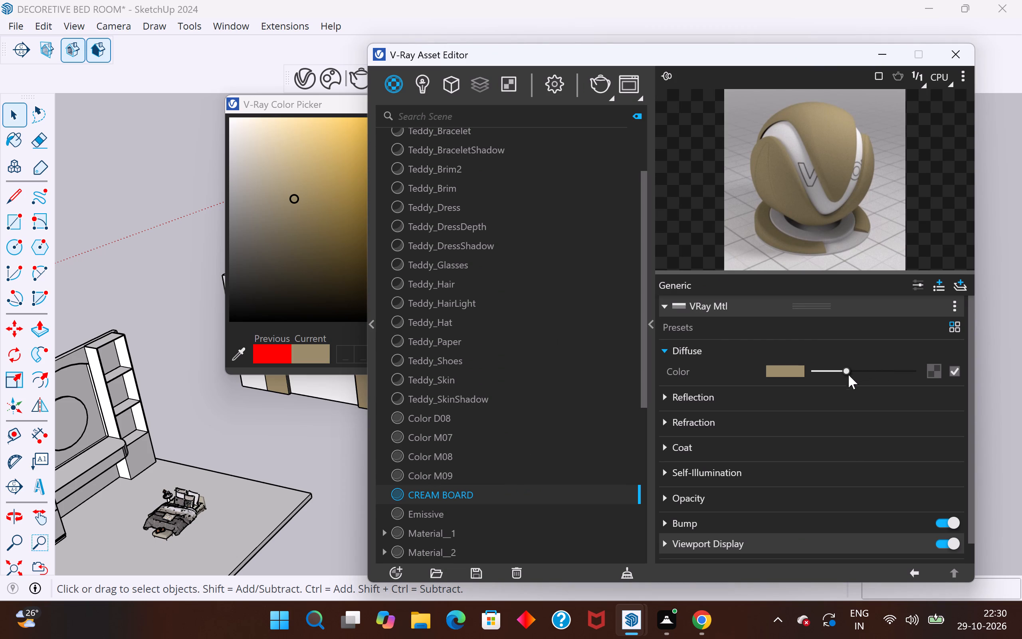
drag(848, 369, 878, 374)
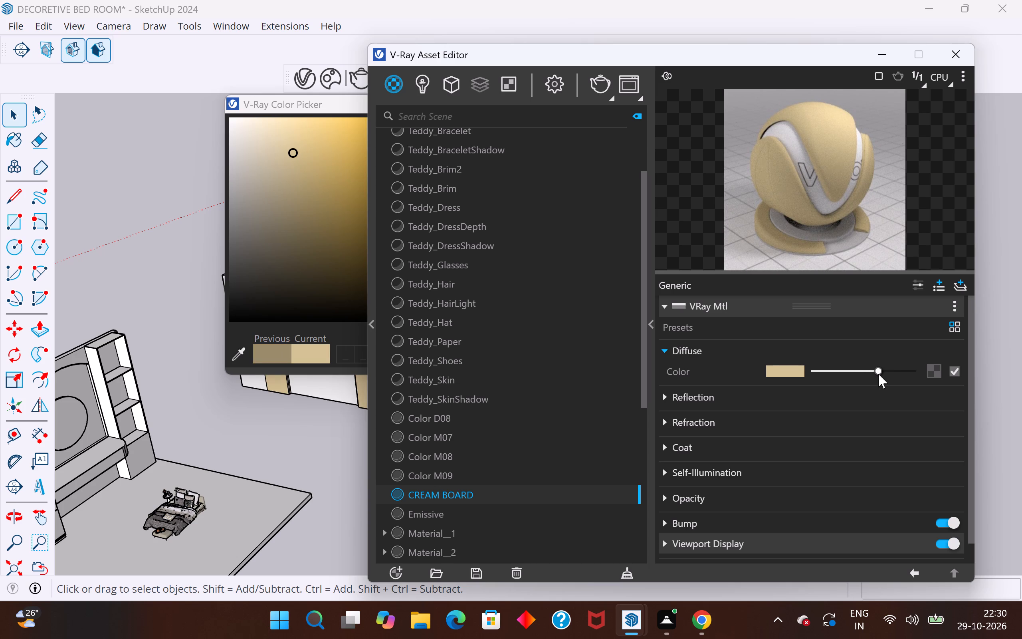
scroll(700, 458, down, 1)
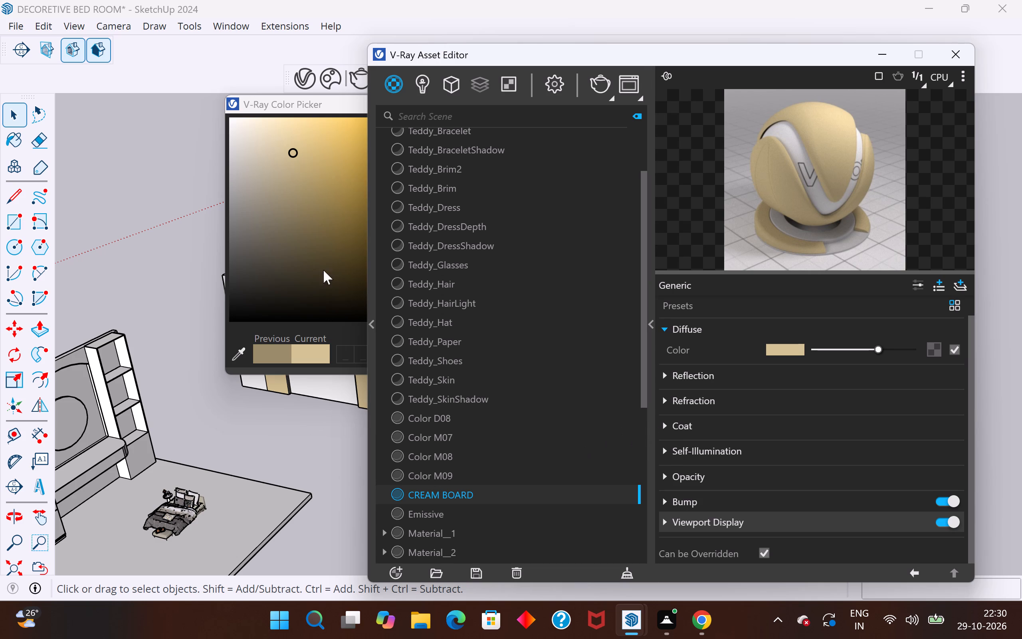
click(962, 61)
click(727, 105)
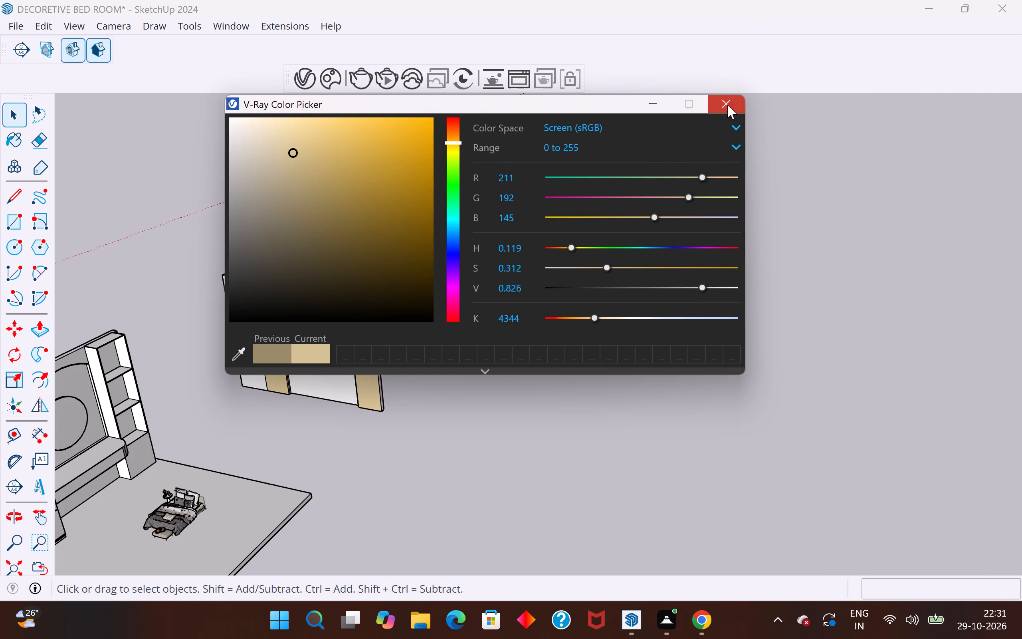
Examine the arched wall panel's cream finish and corner trims up close, and its place in the room from several angles.
scroll(329, 313, up, 5)
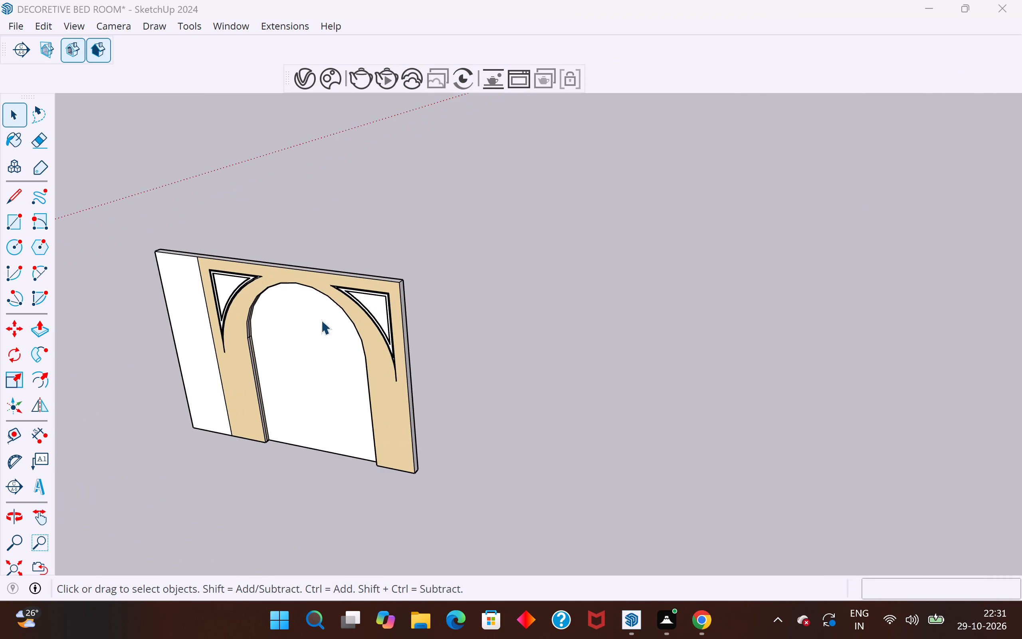
middle_drag(318, 325, 523, 274)
scroll(318, 325, up, 1)
scroll(637, 254, down, 3)
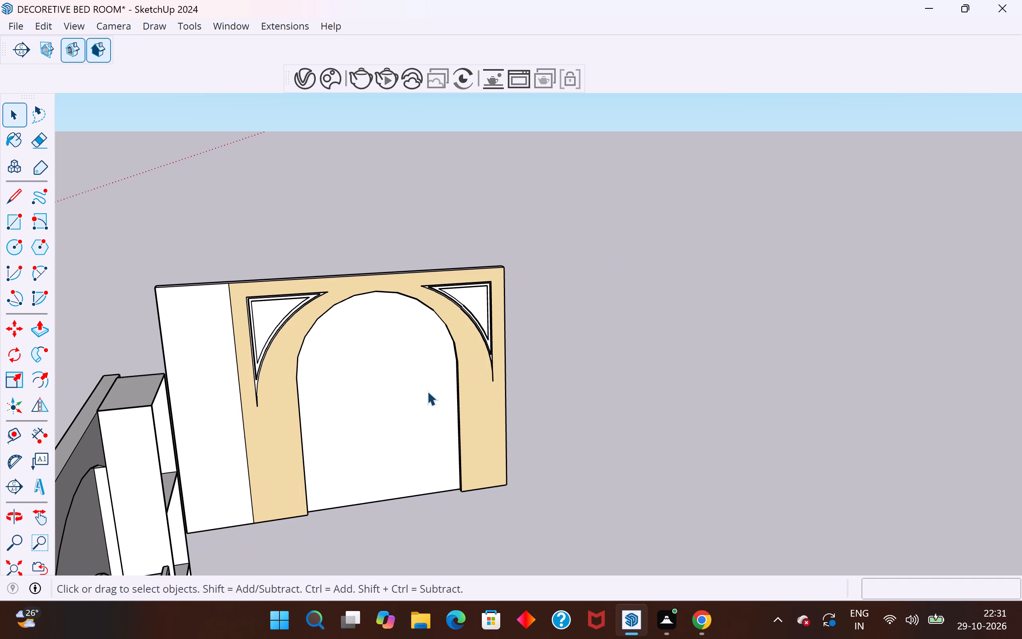
scroll(427, 391, up, 3)
middle_drag(481, 353, 350, 405)
scroll(350, 405, up, 5)
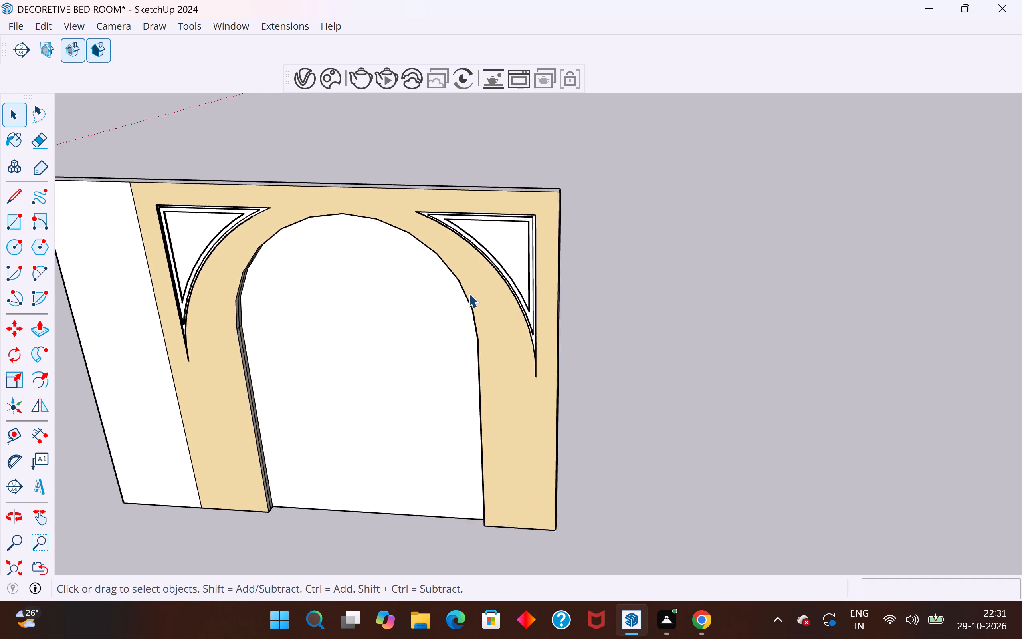
scroll(469, 293, up, 12)
middle_drag(510, 281, 433, 308)
scroll(463, 303, up, 1)
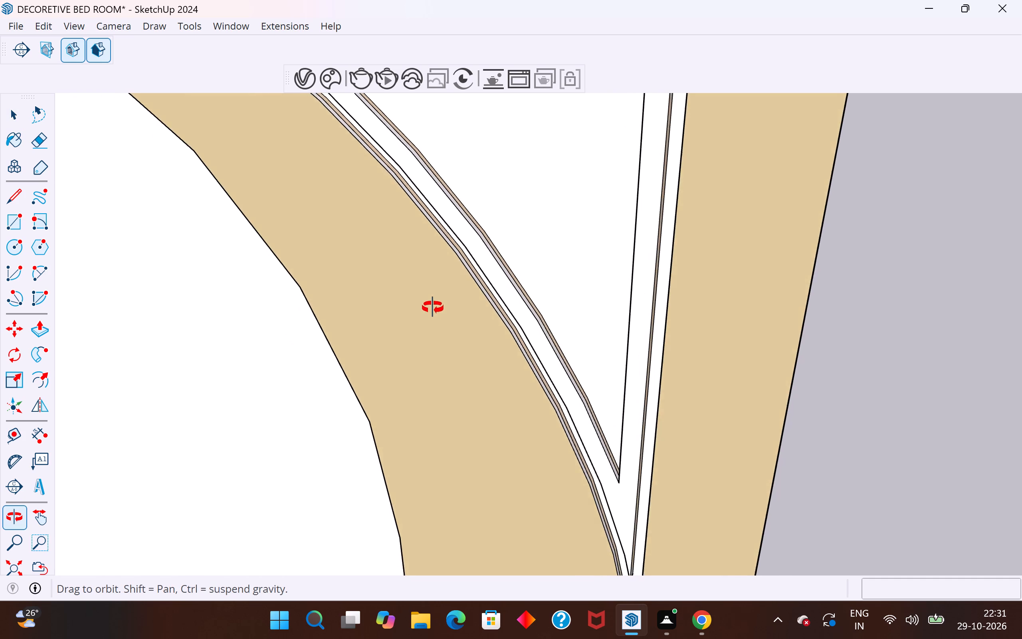
middle_drag(433, 308, 591, 293)
scroll(559, 344, down, 8)
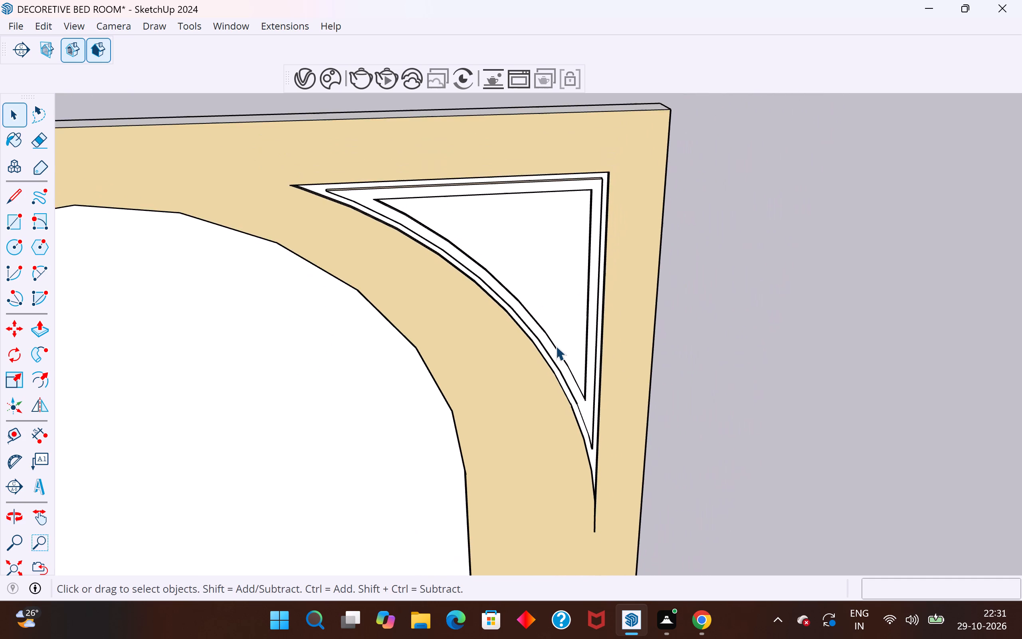
scroll(629, 274, down, 10)
click(760, 303)
scroll(686, 228, down, 4)
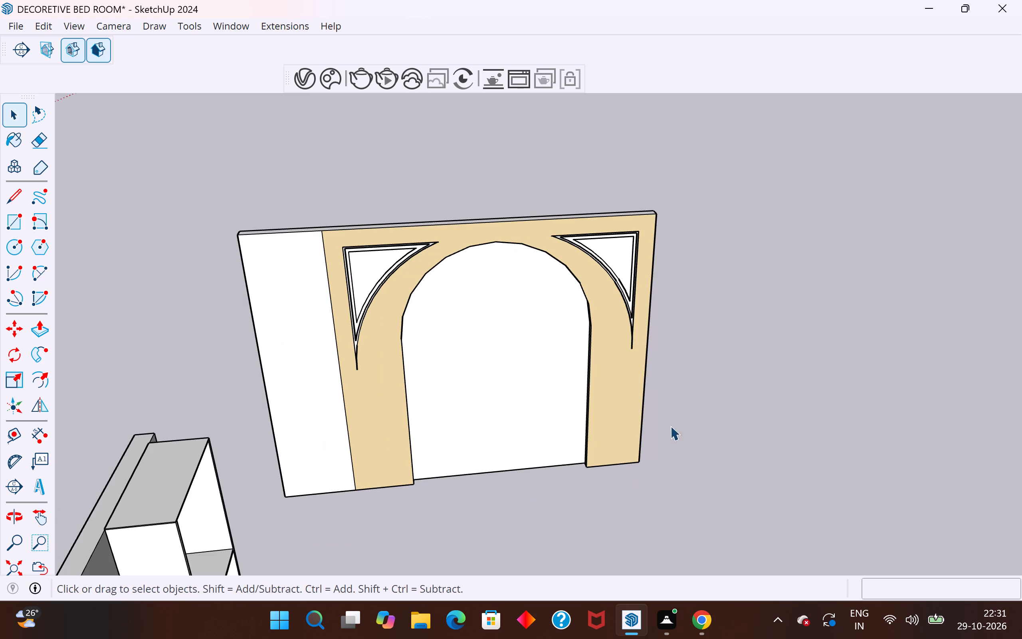
middle_drag(670, 426, 598, 352)
scroll(598, 352, up, 1)
scroll(582, 352, down, 11)
scroll(557, 448, up, 9)
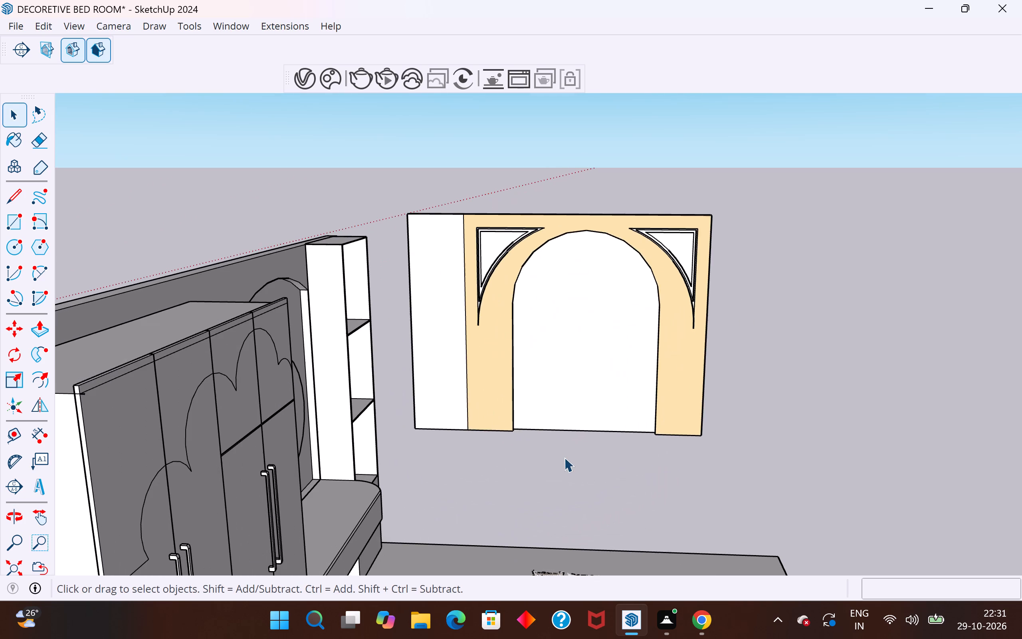
middle_drag(567, 456, 568, 468)
scroll(903, 300, down, 19)
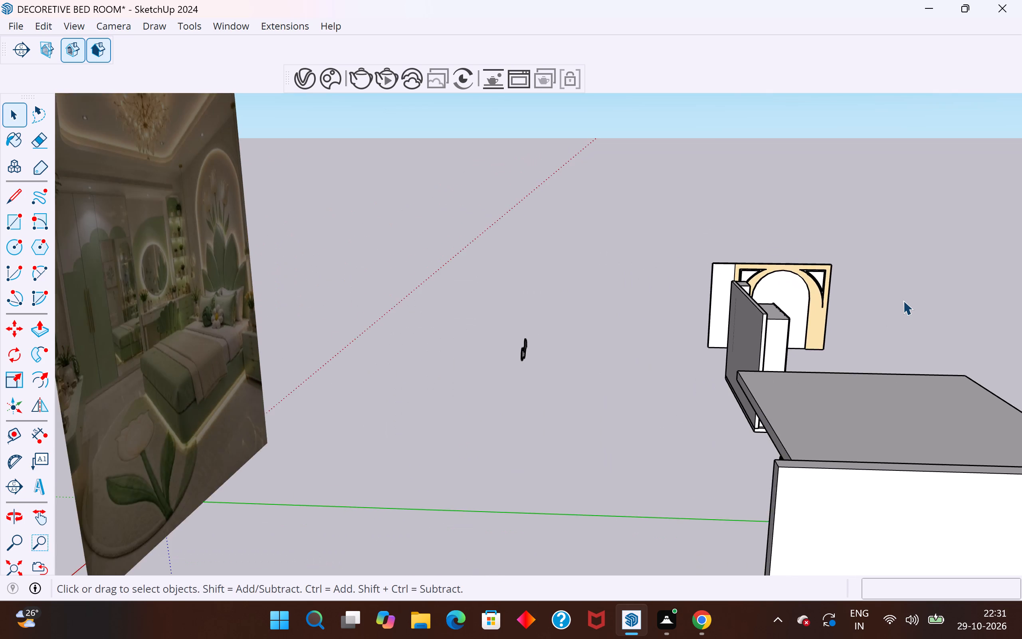
scroll(903, 300, down, 1)
scroll(940, 319, up, 12)
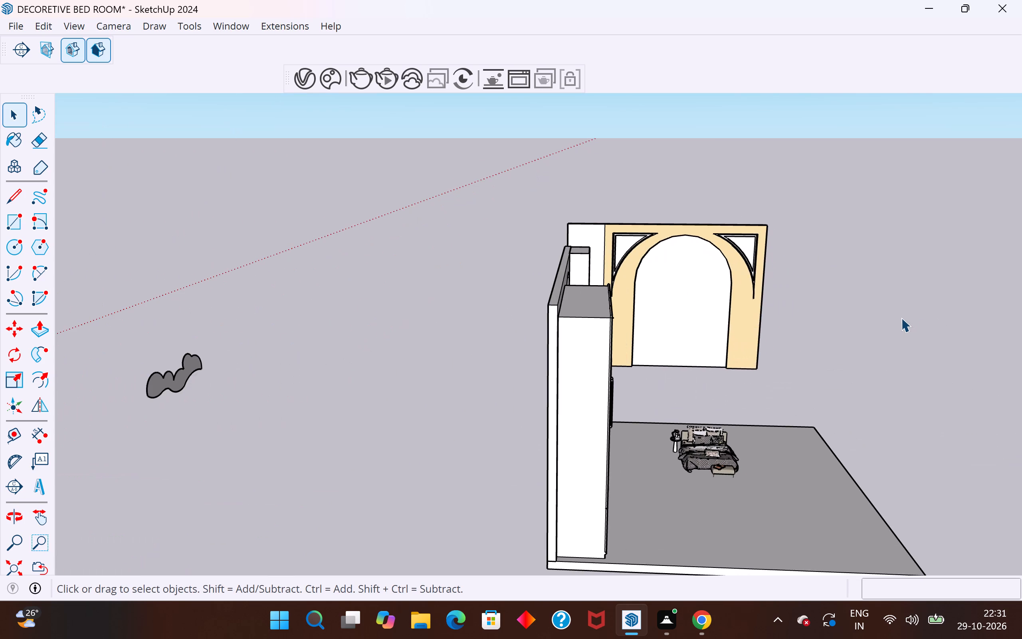
scroll(886, 316, up, 4)
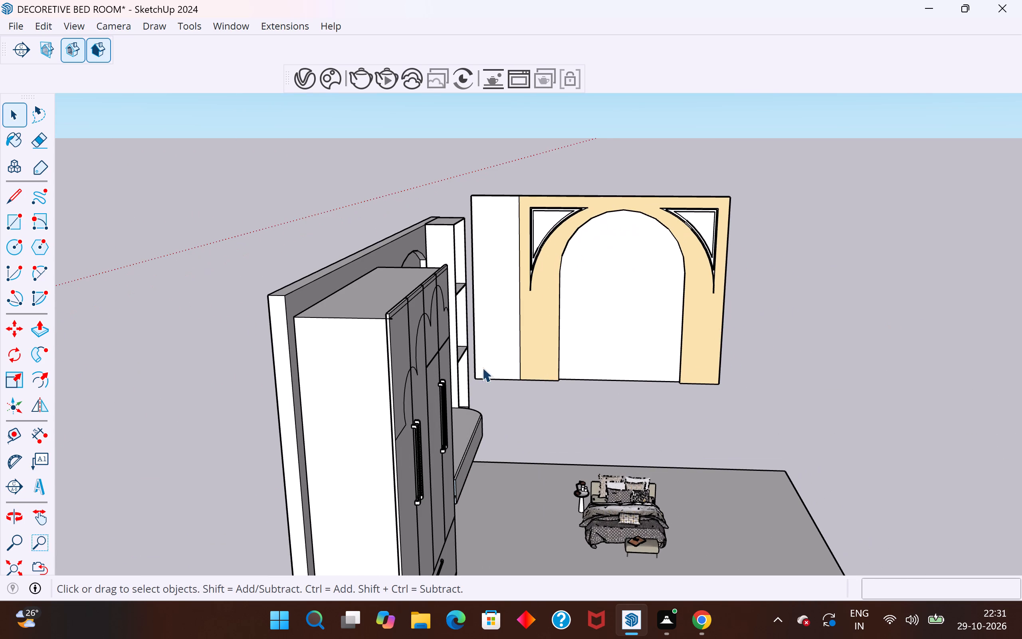
scroll(474, 371, down, 4)
scroll(638, 368, up, 7)
middle_drag(646, 245, 629, 247)
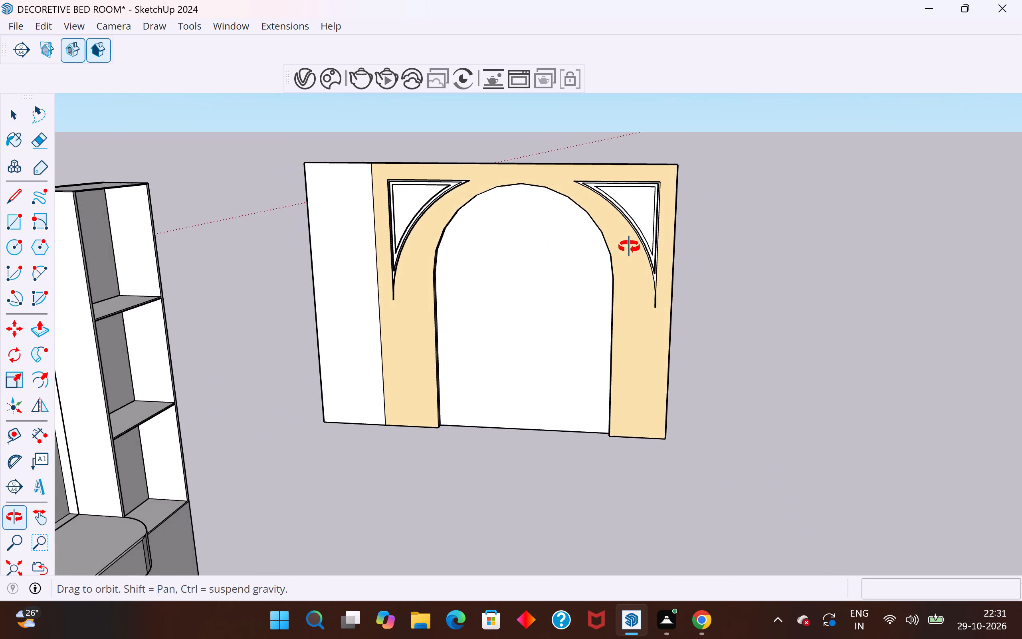
middle_drag(629, 247, 626, 256)
scroll(574, 362, down, 6)
Scale up the bed set on the bedroom floor uniformly from its lower front corner.
click(487, 517)
scroll(488, 373, down, 3)
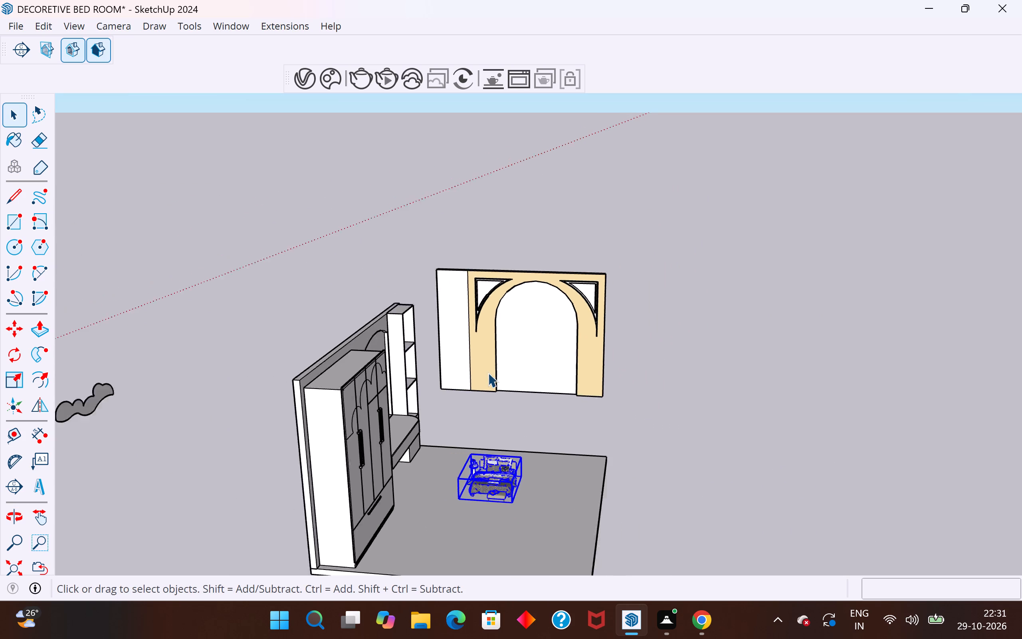
scroll(488, 373, down, 1)
scroll(483, 476, up, 7)
key(s)
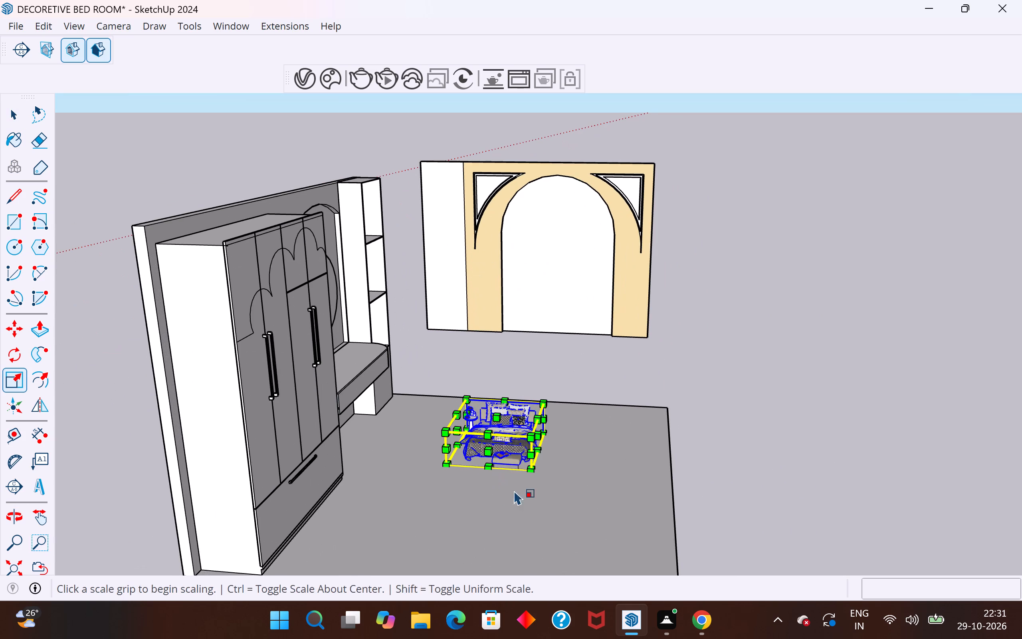
ctrl+drag(531, 472, 573, 497)
Raise the enlarged bed set so that its base sits on the floor surface.
key(m)
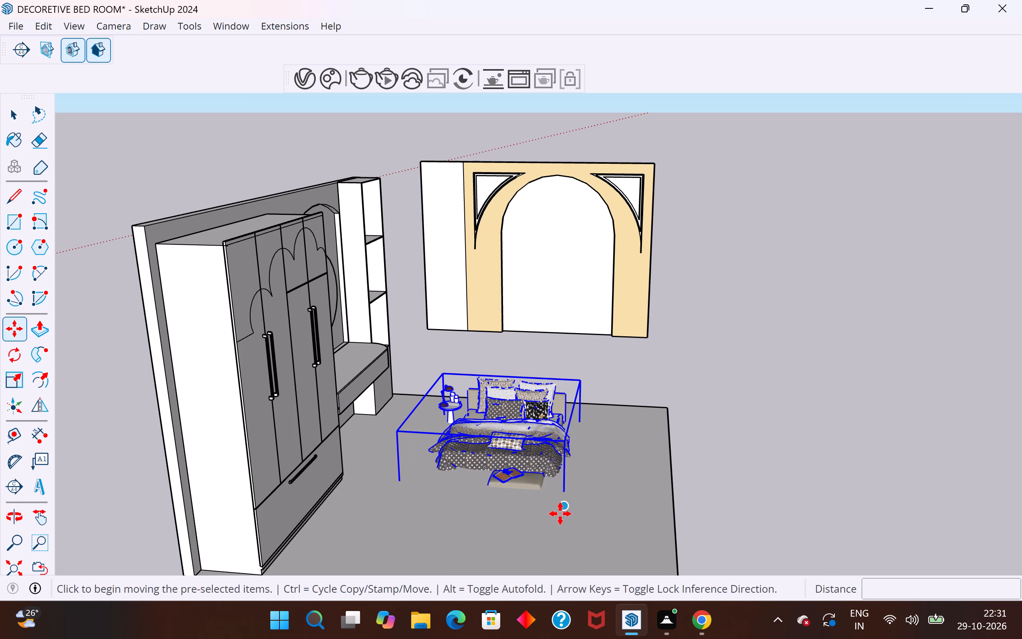
click(564, 510)
click(567, 498)
Scale the bed set up uniformly by a factor of about 1.15 from its lower front corner.
middle_drag(671, 416, 597, 416)
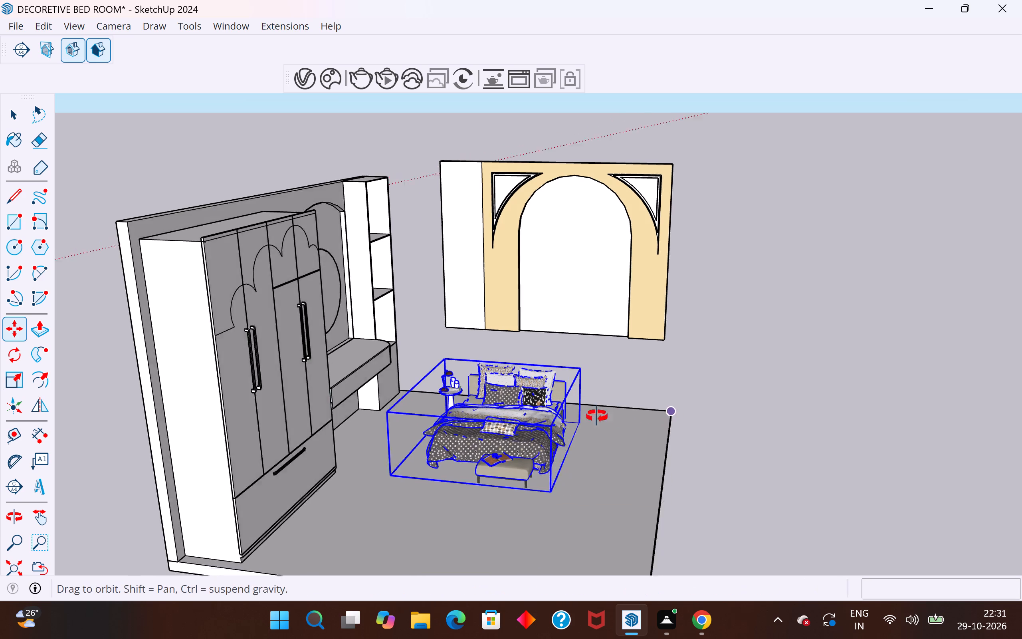
middle_drag(597, 416, 482, 433)
scroll(455, 480, up, 3)
middle_drag(471, 485, 555, 516)
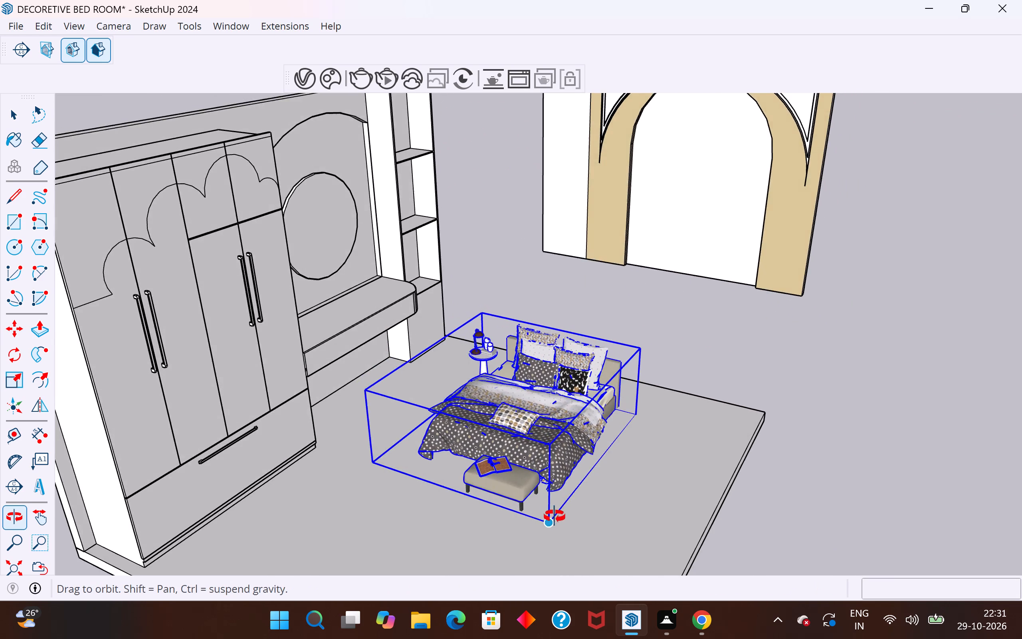
middle_drag(555, 516, 565, 482)
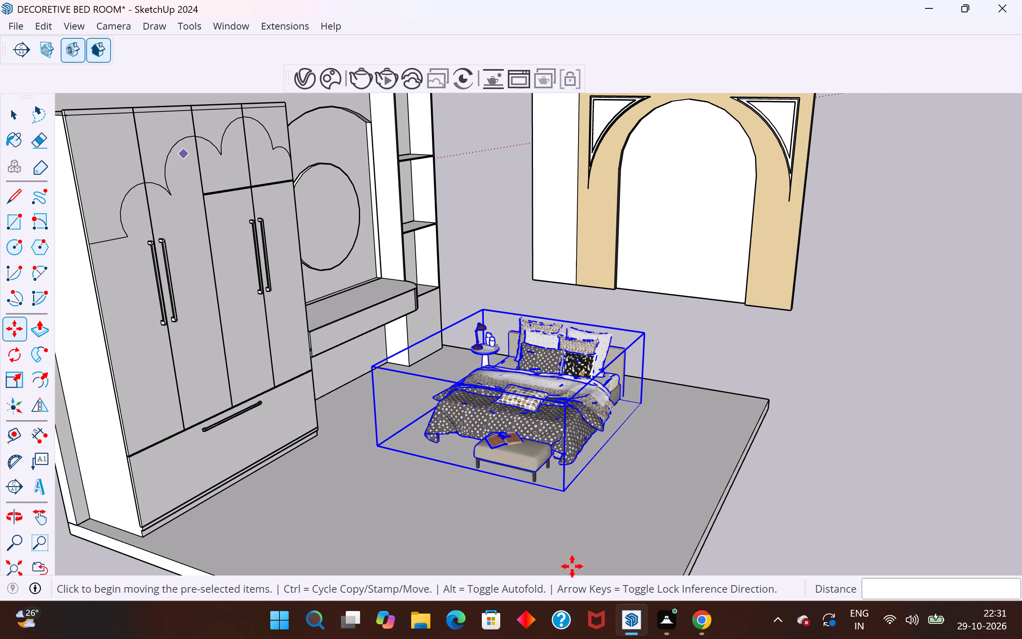
click(14, 114)
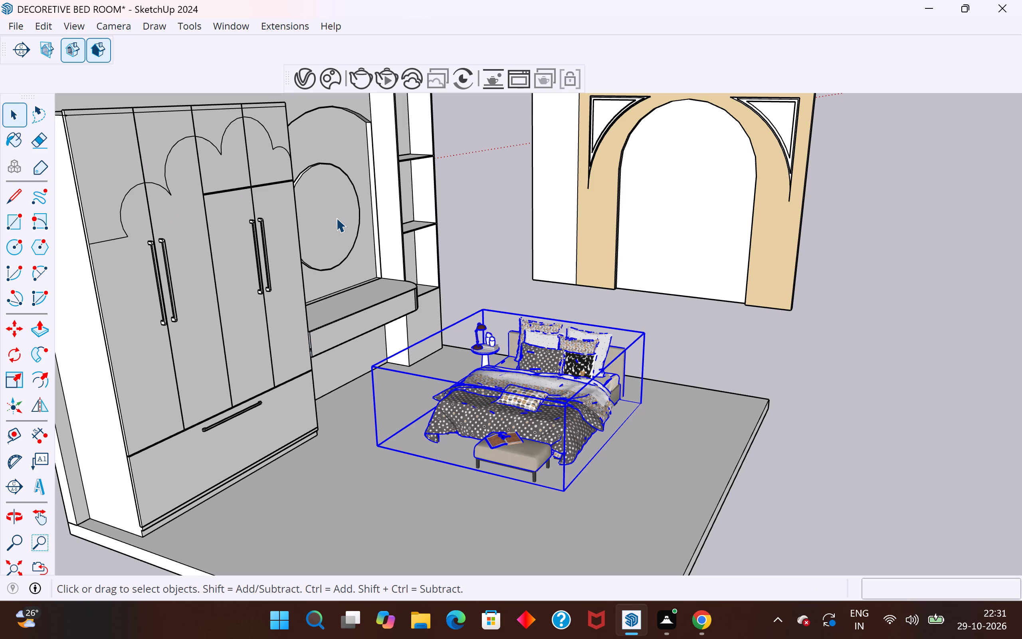
click(508, 425)
key(s)
ctrl+drag(562, 490, 578, 507)
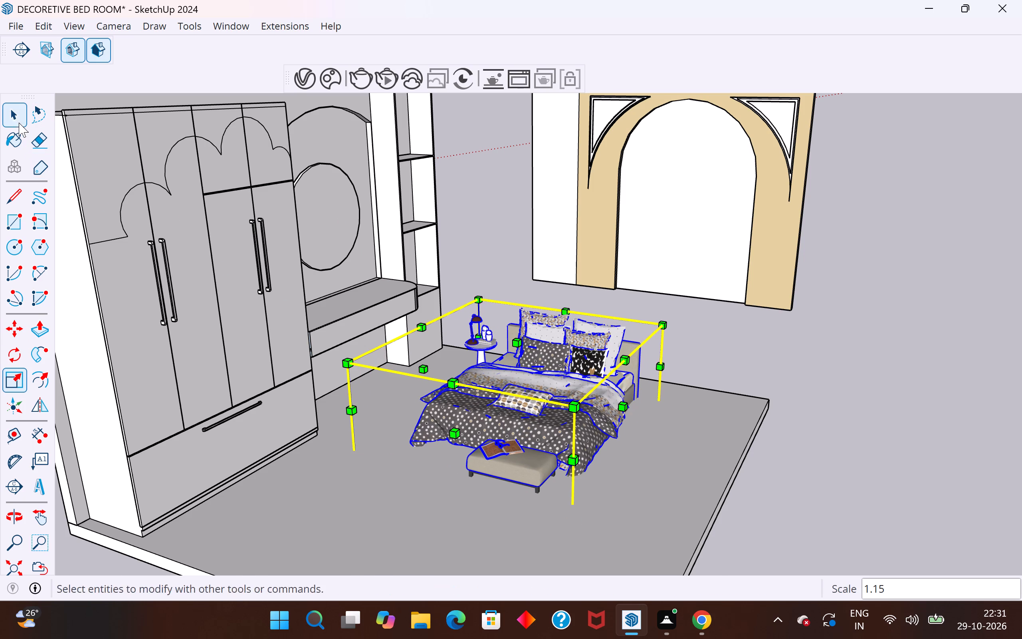
click(16, 120)
click(637, 299)
Move the bed set up about 2 1/4" so that it rests on the floor.
scroll(663, 431, up, 1)
middle_drag(663, 431, 671, 397)
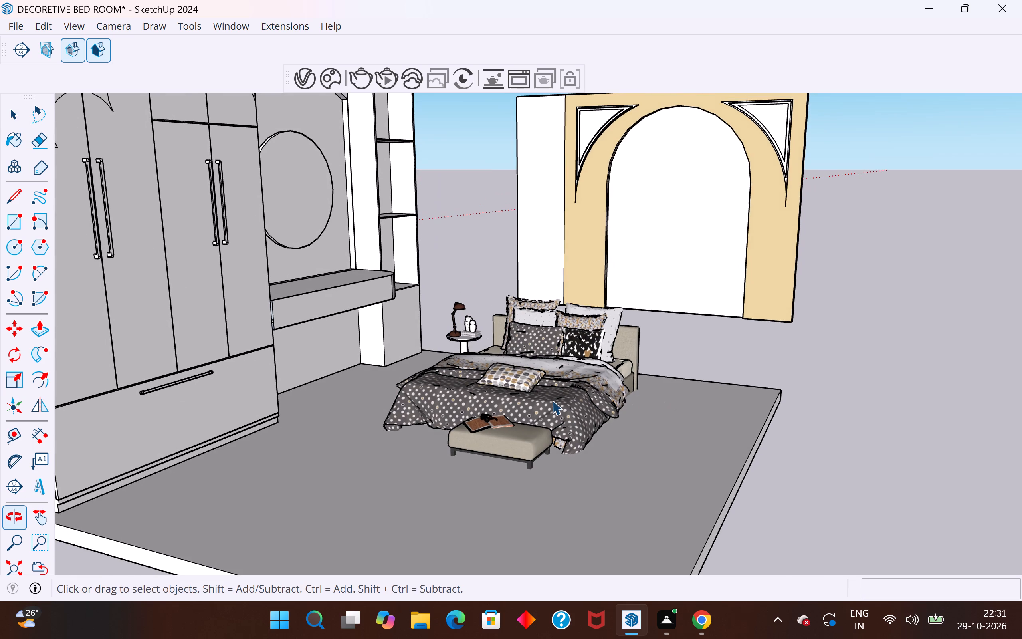
click(548, 397)
key(m)
click(573, 490)
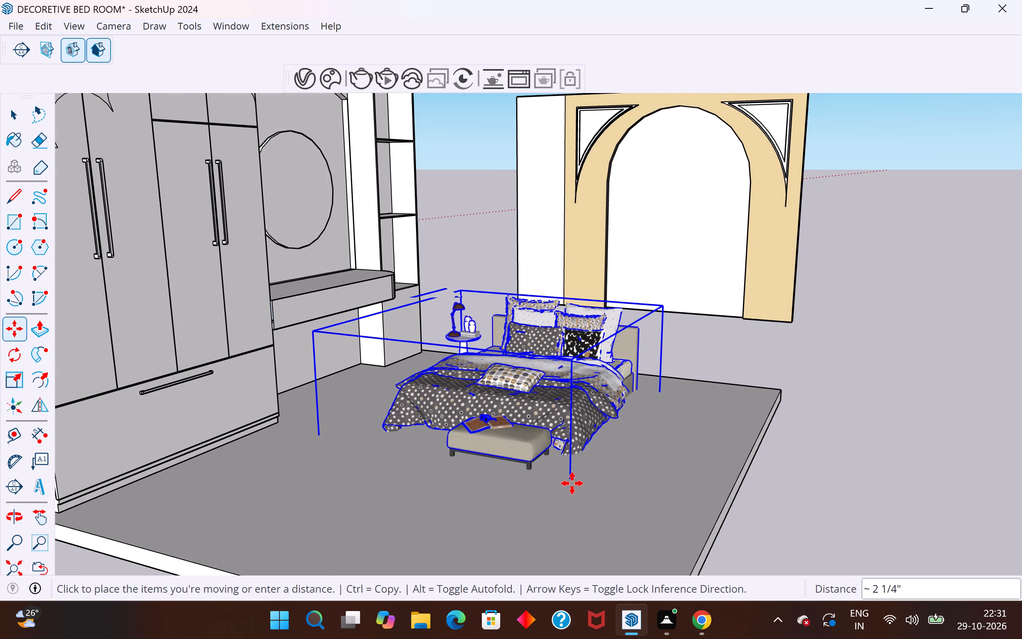
click(572, 480)
click(8, 121)
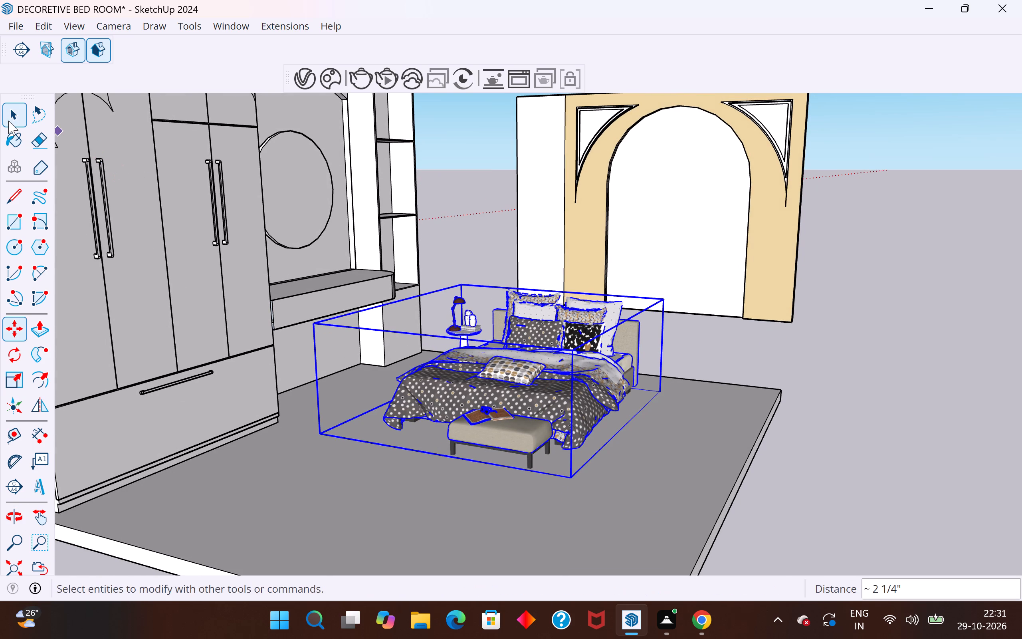
Scale the bed set up uniformly by a factor of about 1.12 from its lower front corner.
click(415, 236)
click(507, 395)
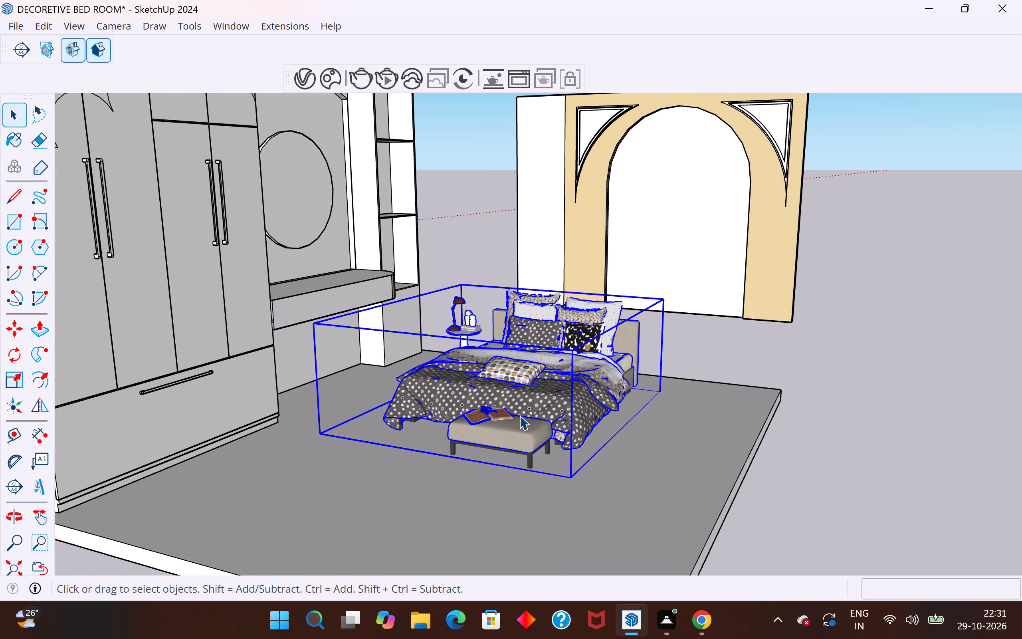
key(s)
ctrl+drag(571, 473, 576, 477)
ctrl+click(576, 477)
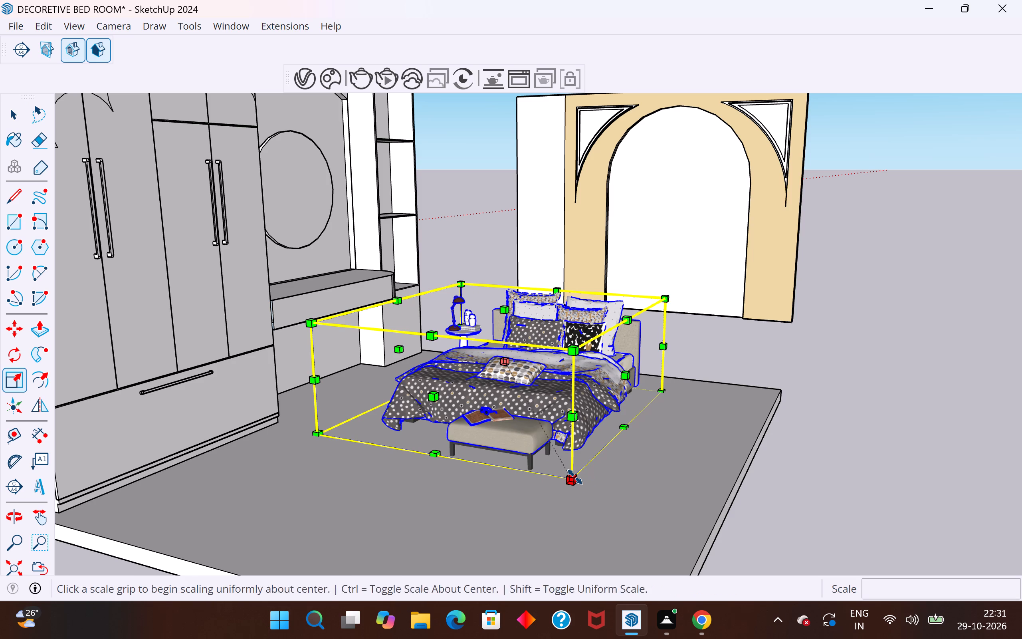
ctrl+drag(574, 477, 590, 491)
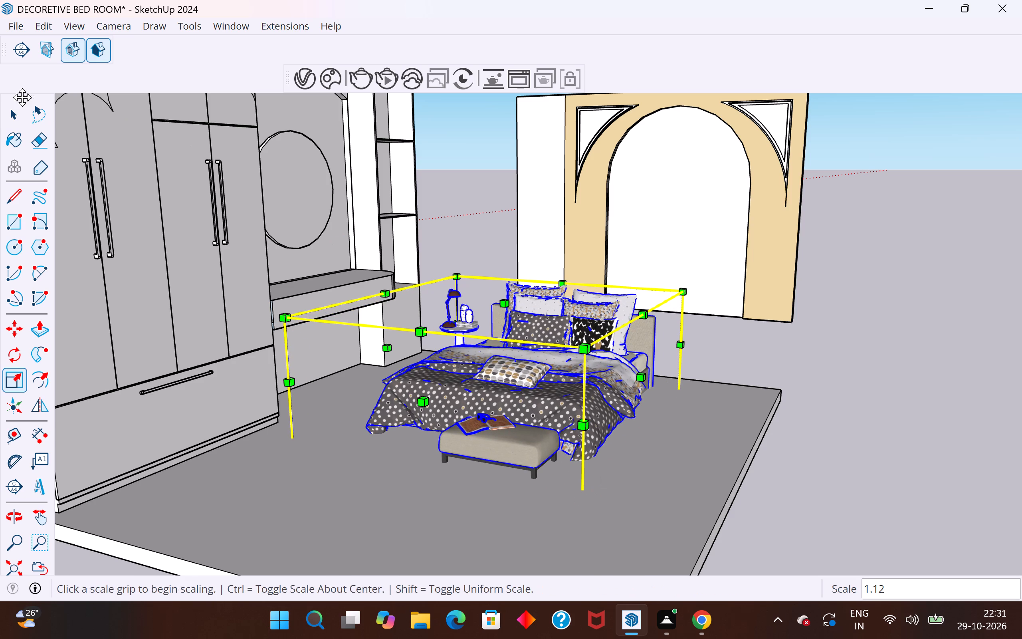
click(9, 123)
click(475, 215)
Raise the bed set about 2 1/4" so that its base sits on the floor surface.
middle_drag(557, 385, 547, 386)
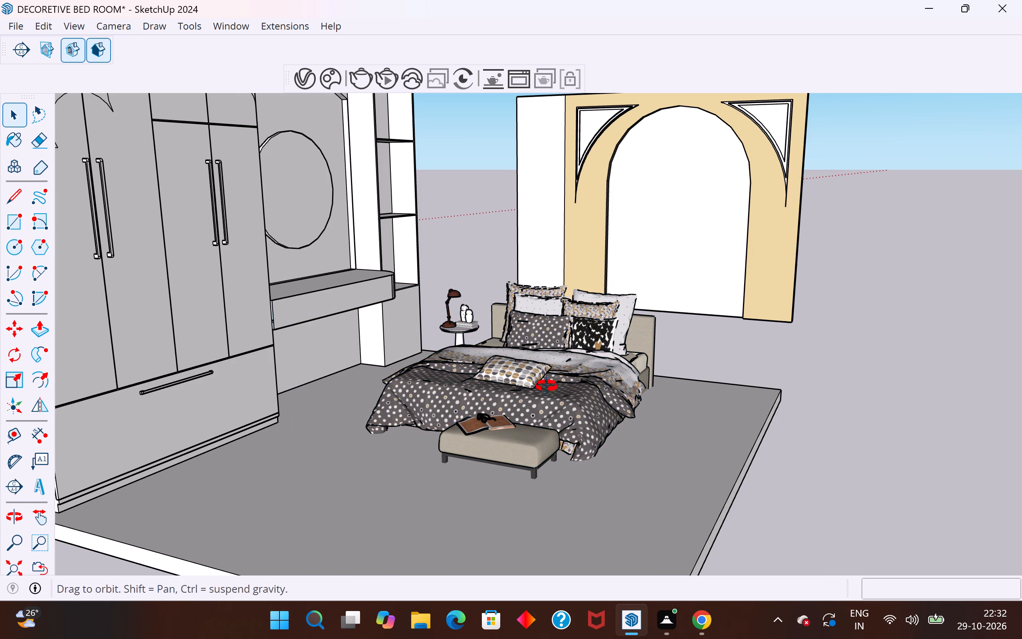
middle_drag(547, 386, 516, 395)
middle_drag(543, 410, 319, 439)
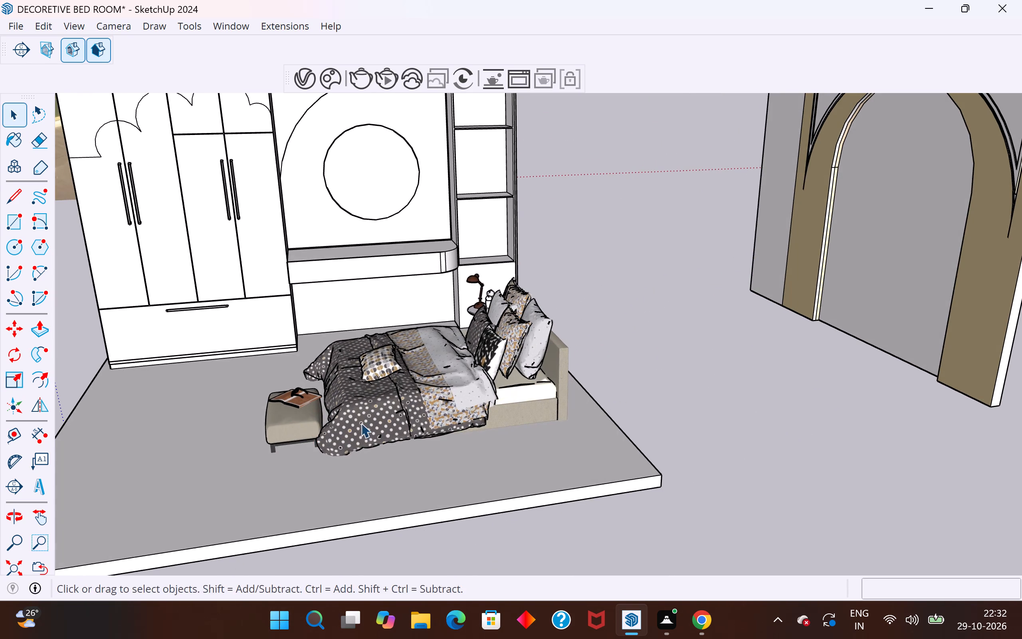
middle_drag(476, 391, 687, 341)
click(561, 395)
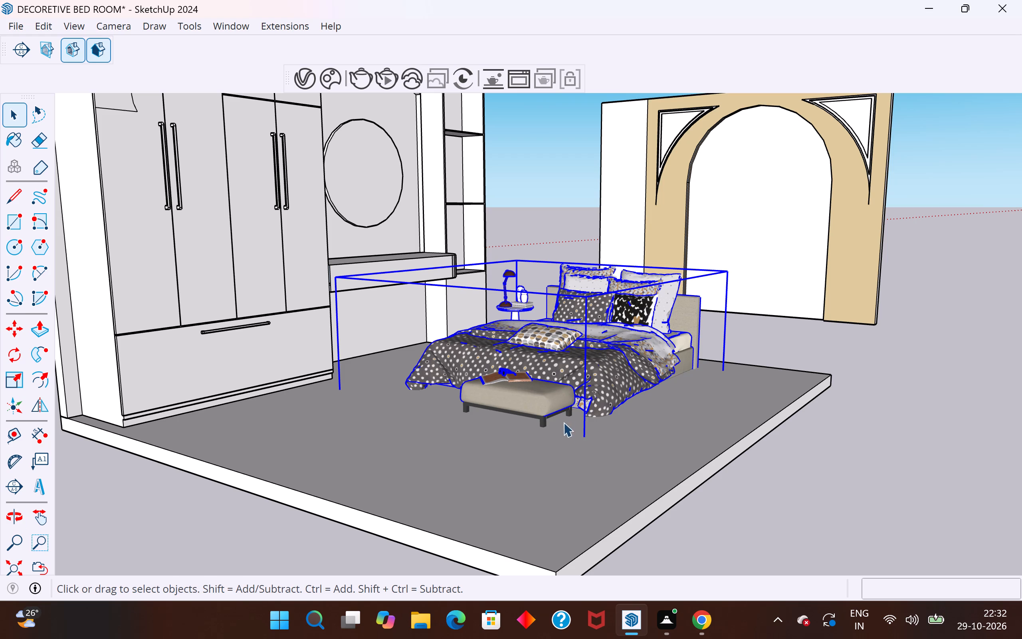
key(m)
click(586, 447)
click(588, 432)
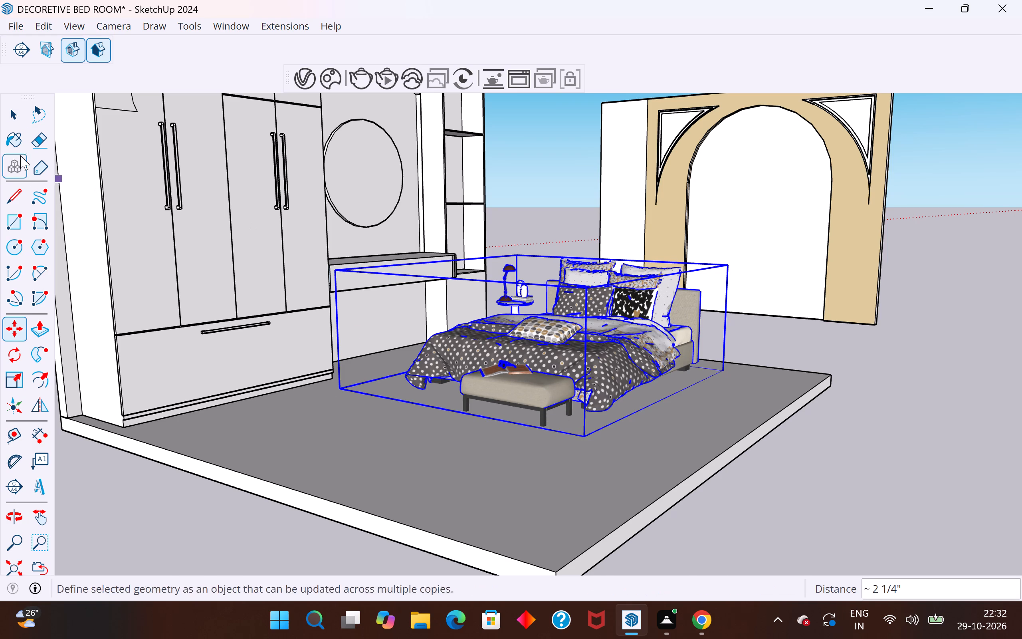
click(16, 112)
click(493, 160)
Scale the bed set up uniformly a little more from its lower front corner.
scroll(559, 202, down, 4)
scroll(564, 212, up, 1)
middle_drag(568, 234, 538, 379)
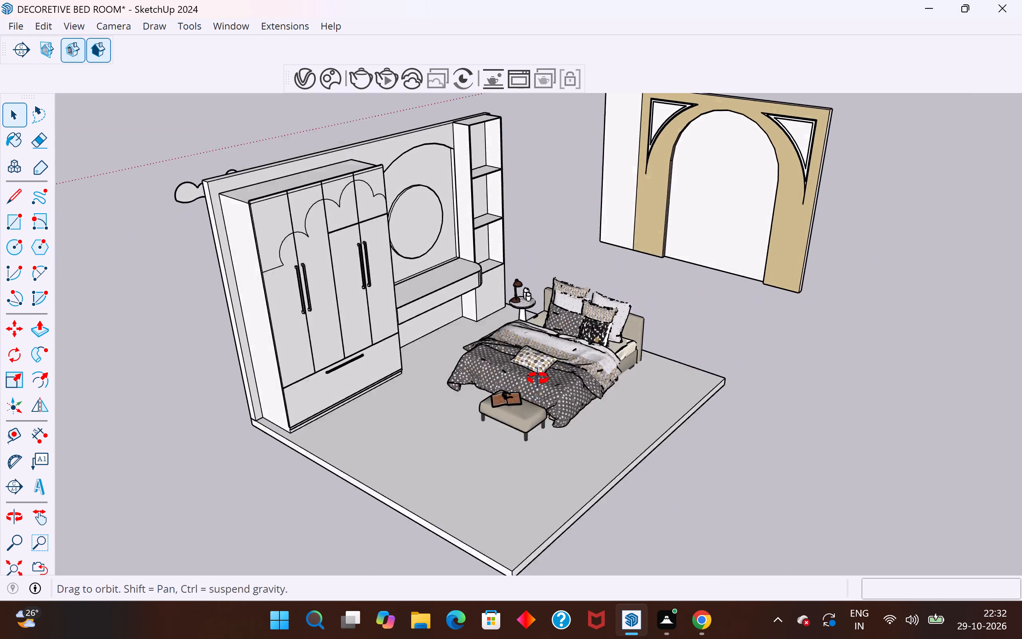
middle_drag(538, 379, 537, 383)
scroll(606, 378, up, 4)
middle_drag(608, 383, 660, 294)
scroll(544, 349, up, 3)
scroll(622, 254, down, 4)
middle_drag(589, 333, 663, 325)
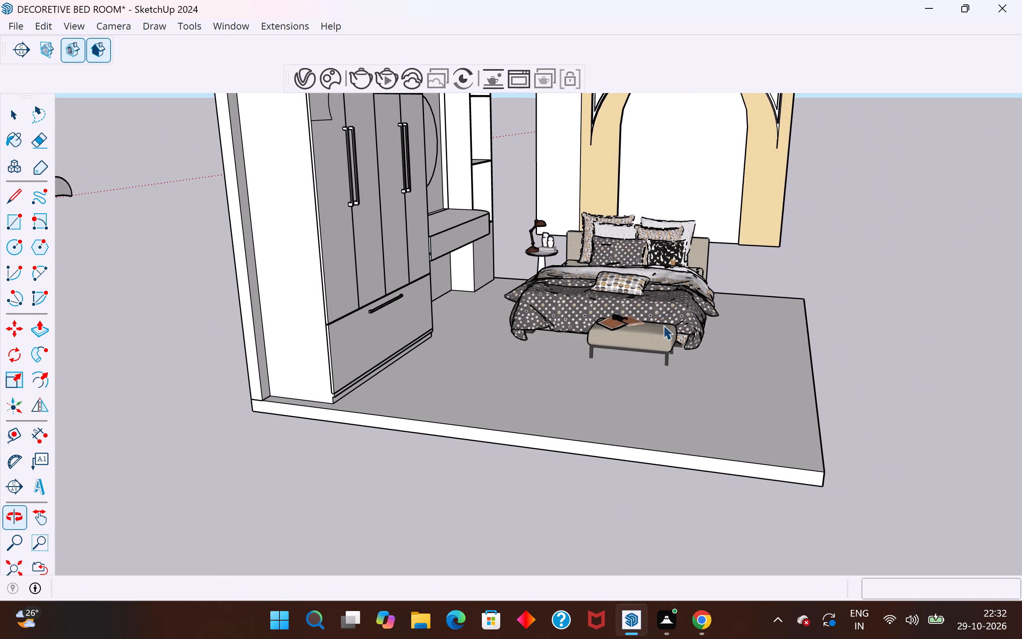
click(664, 316)
key(s)
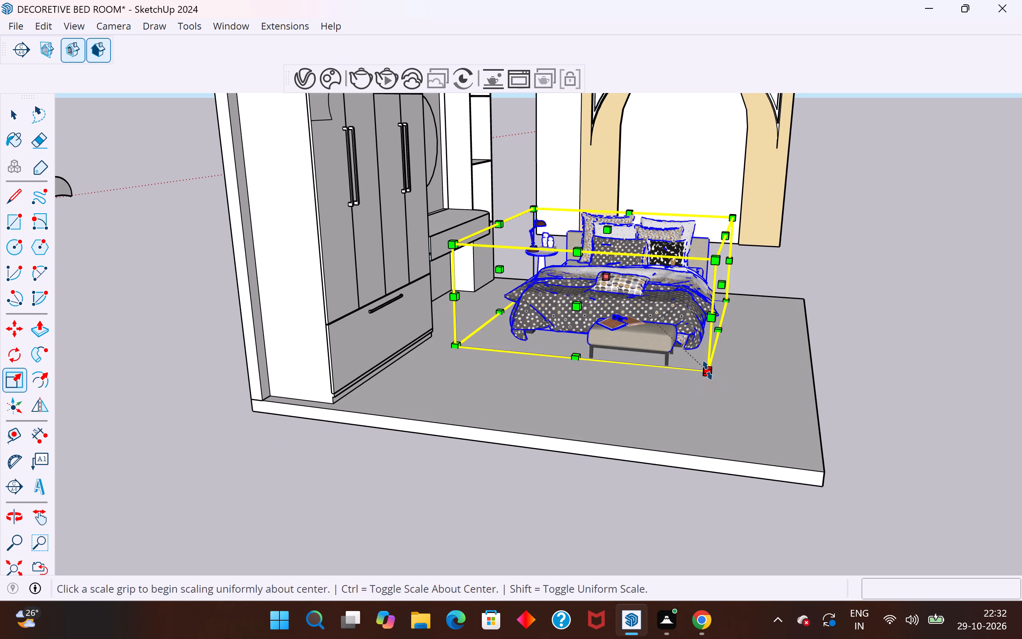
ctrl+drag(707, 371, 719, 382)
middle_drag(712, 363, 541, 406)
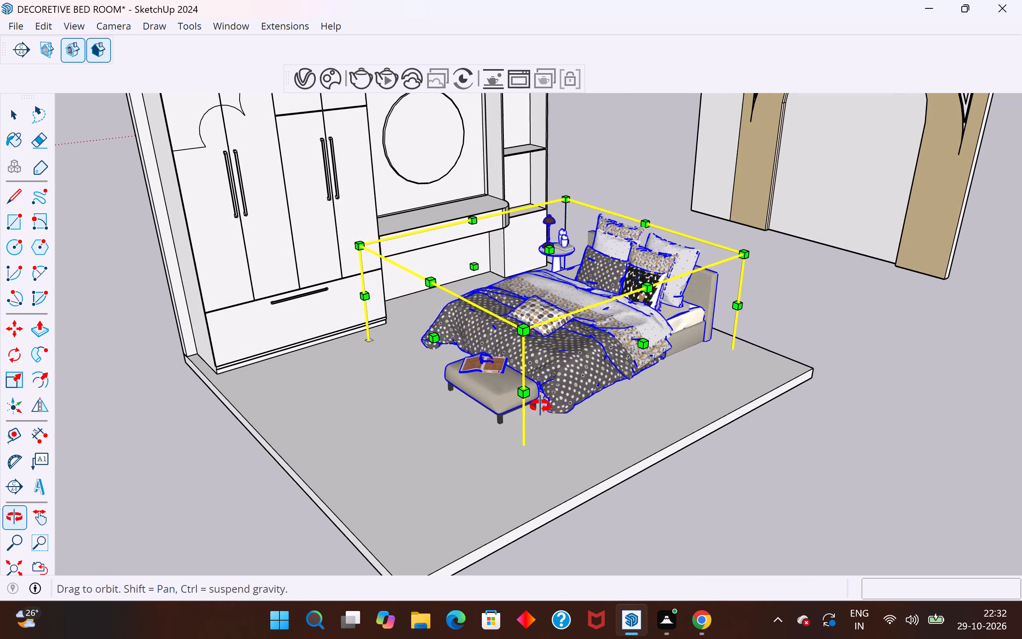
middle_drag(541, 406, 608, 391)
ctrl+drag(611, 427, 614, 428)
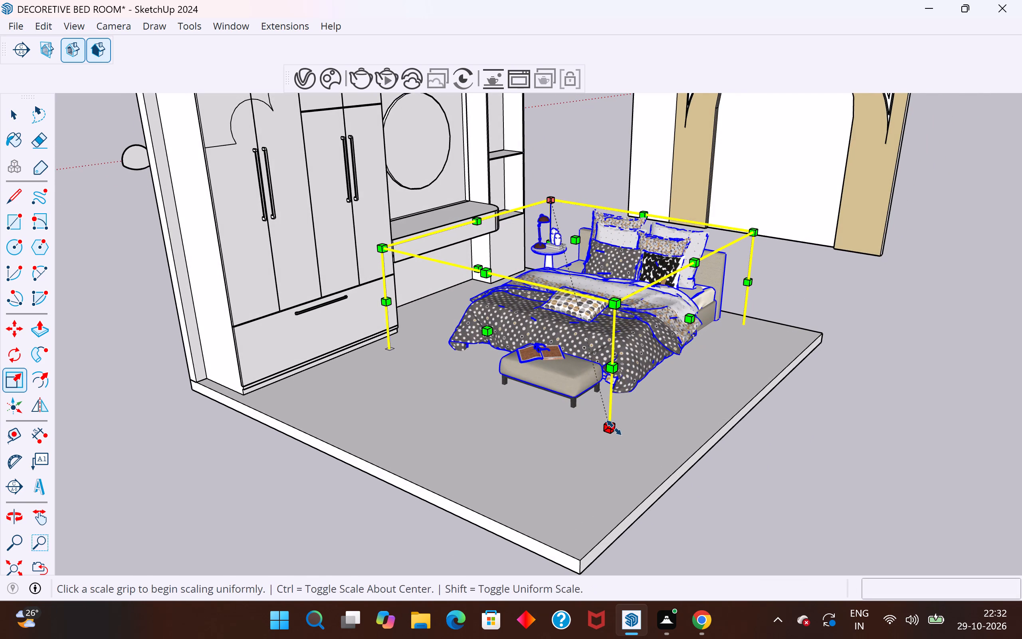
ctrl+drag(614, 428, 615, 429)
Raise the rescaled bed set so that its base rests on the floor surface.
key(m)
click(611, 439)
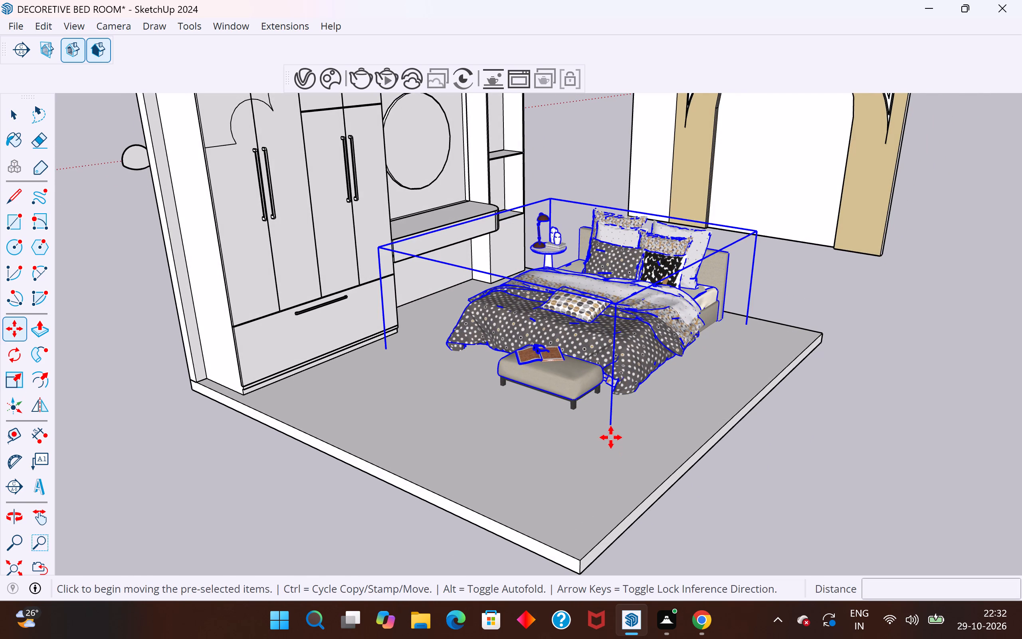
click(611, 425)
click(17, 118)
click(101, 274)
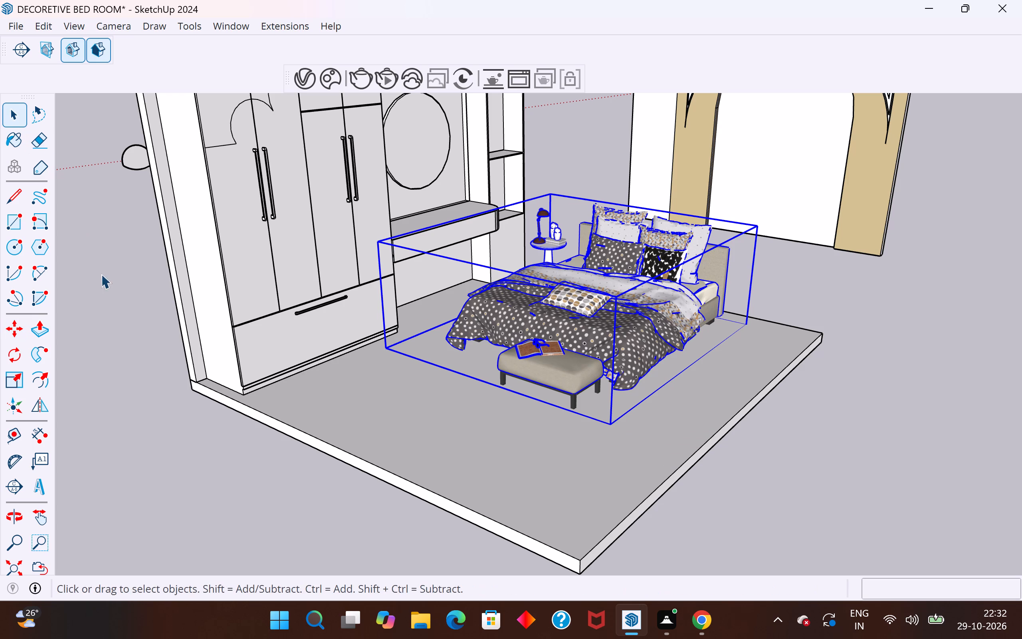
Move the arched wall panel by its lower front corner to the floor slab's corner behind the bed's headboard.
scroll(288, 355, down, 3)
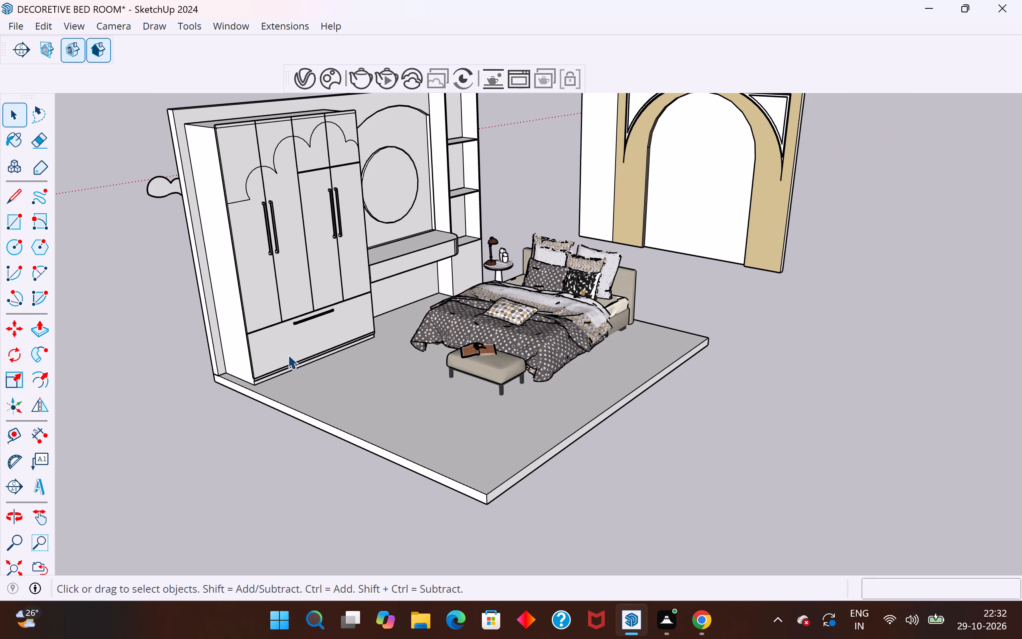
scroll(425, 329, down, 2)
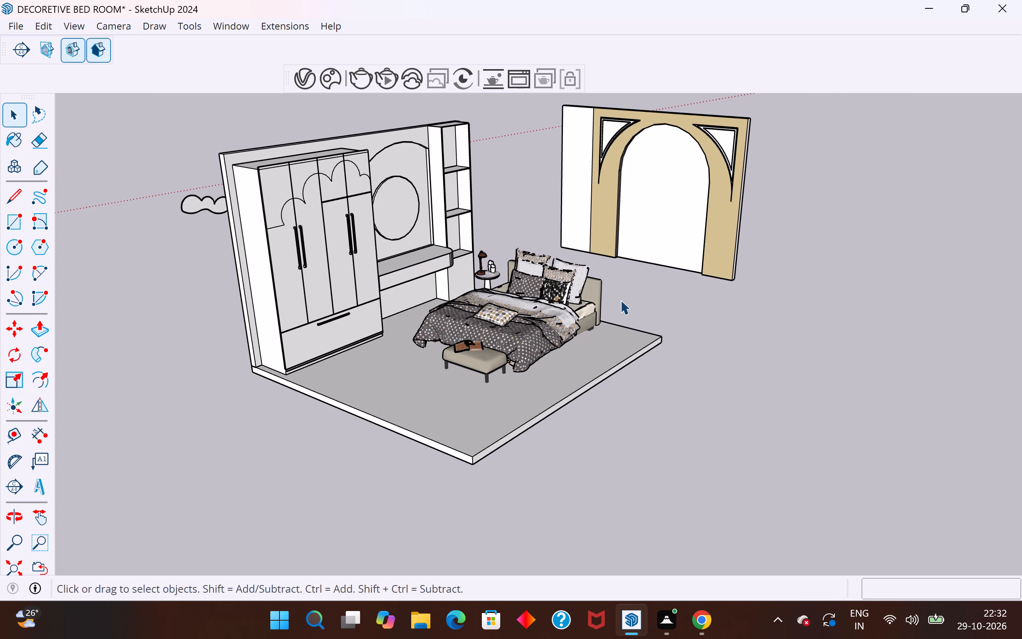
click(668, 189)
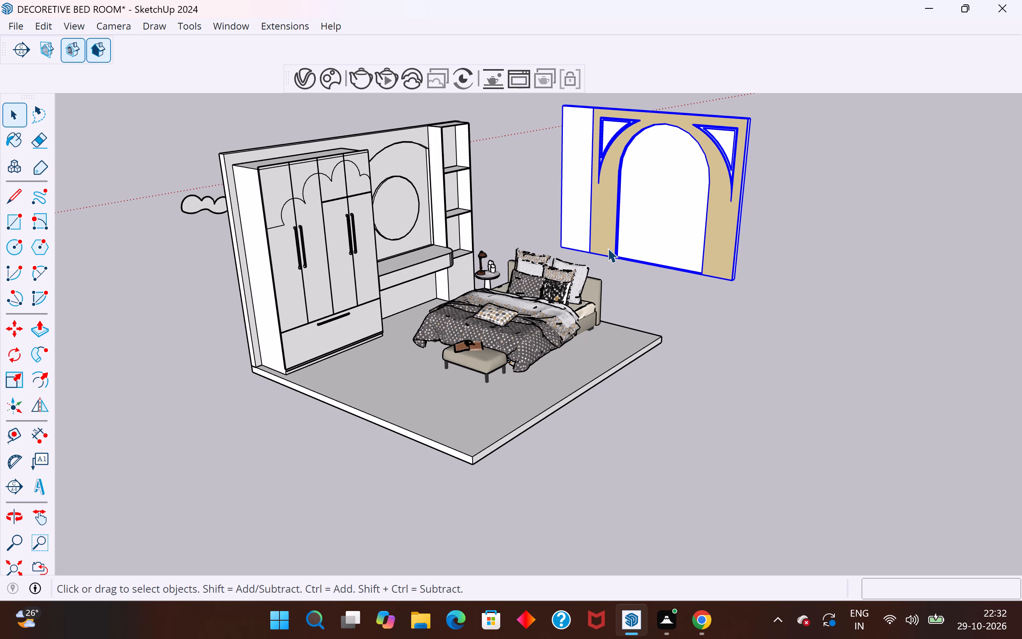
scroll(608, 248, down, 4)
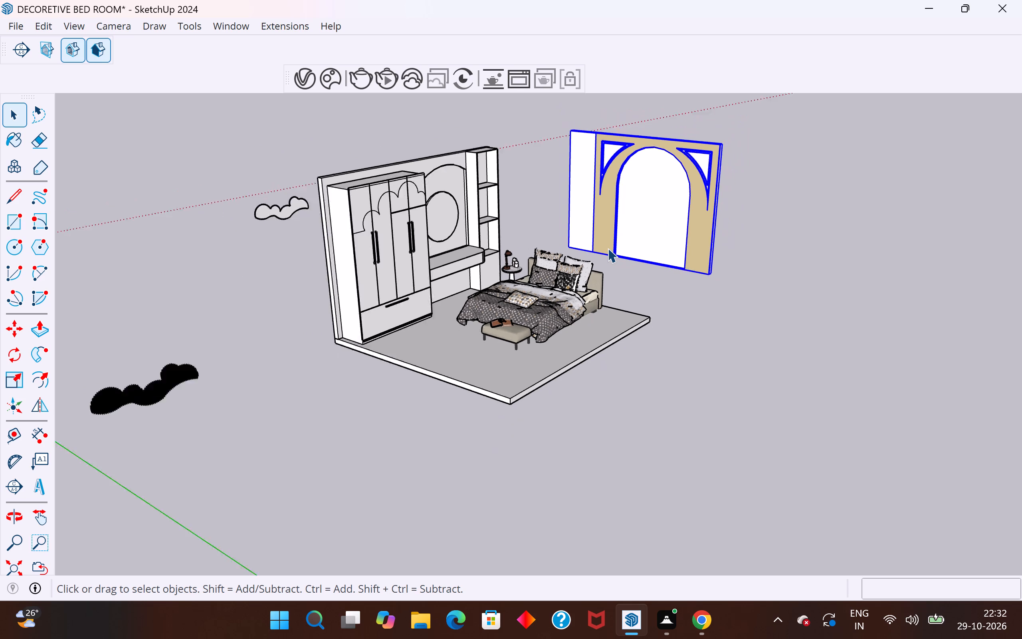
scroll(608, 248, down, 4)
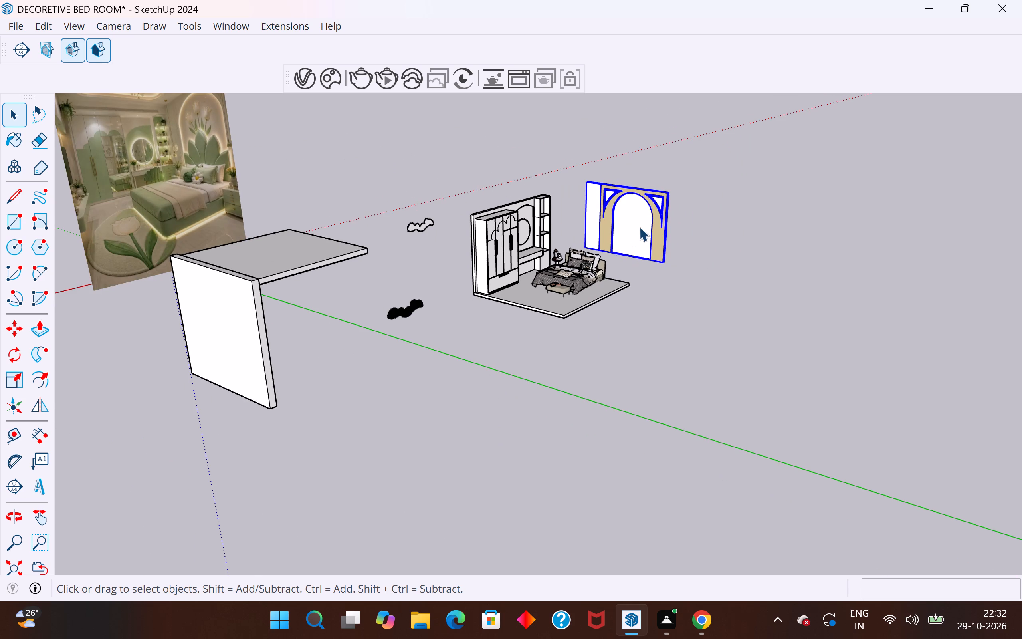
scroll(639, 227, up, 2)
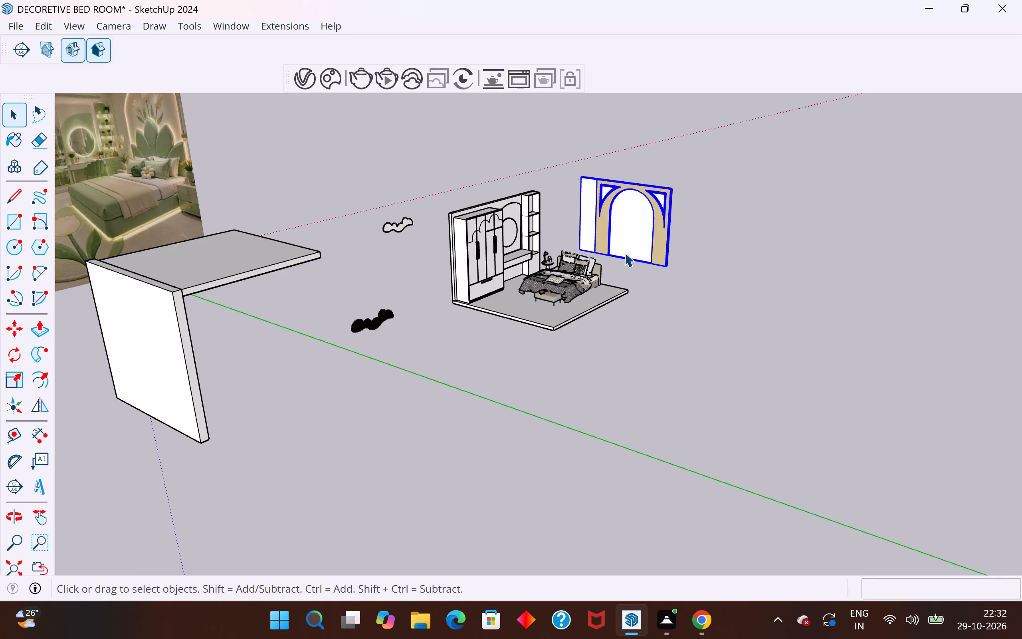
scroll(624, 249, up, 2)
scroll(624, 249, down, 2)
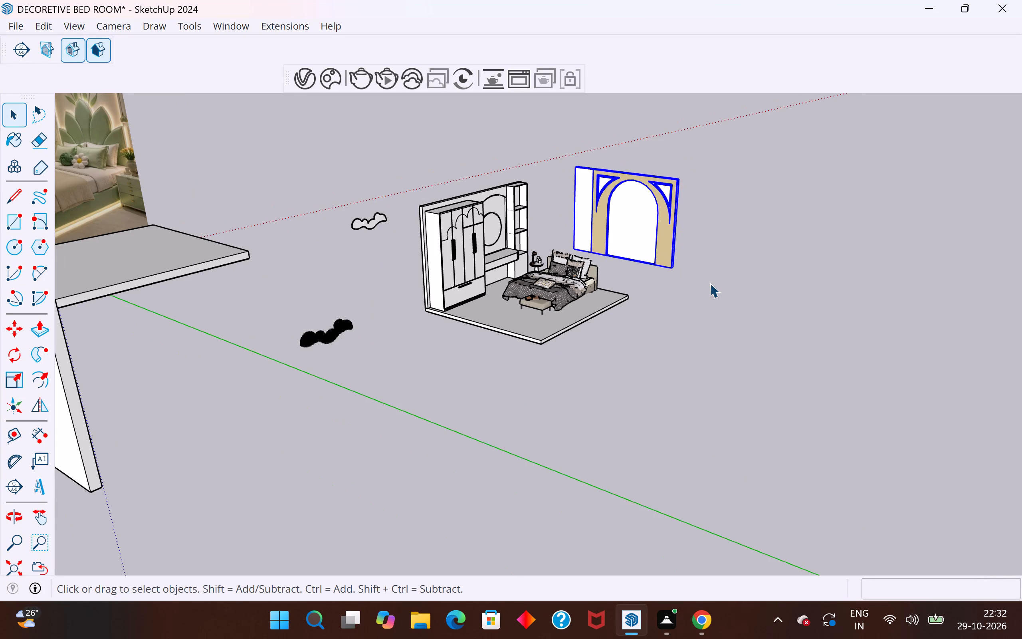
click(710, 283)
click(647, 246)
middle_drag(721, 270, 554, 294)
scroll(648, 303, up, 3)
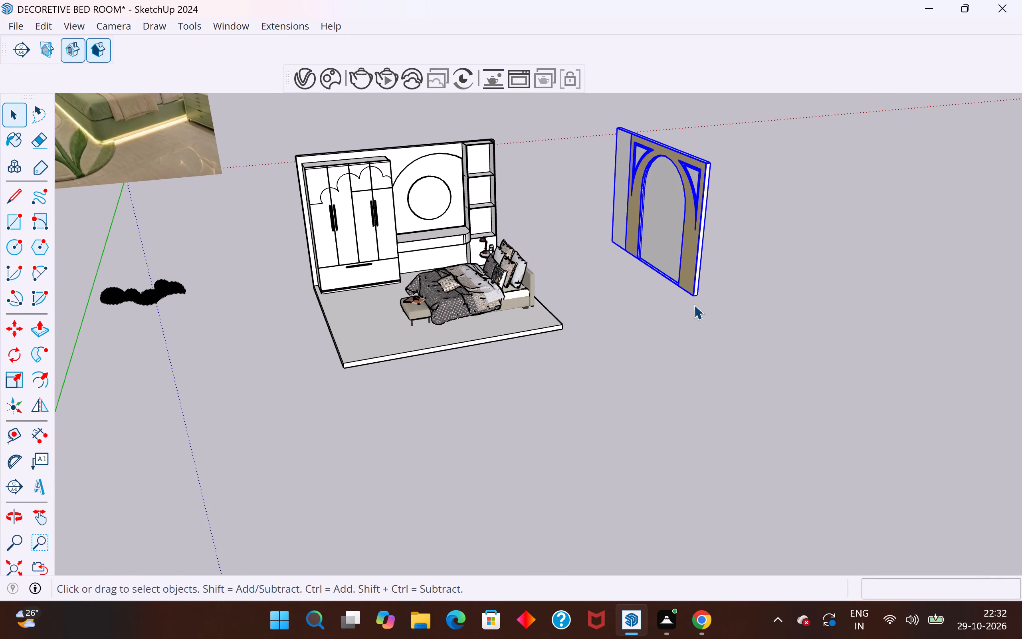
key(m)
click(694, 301)
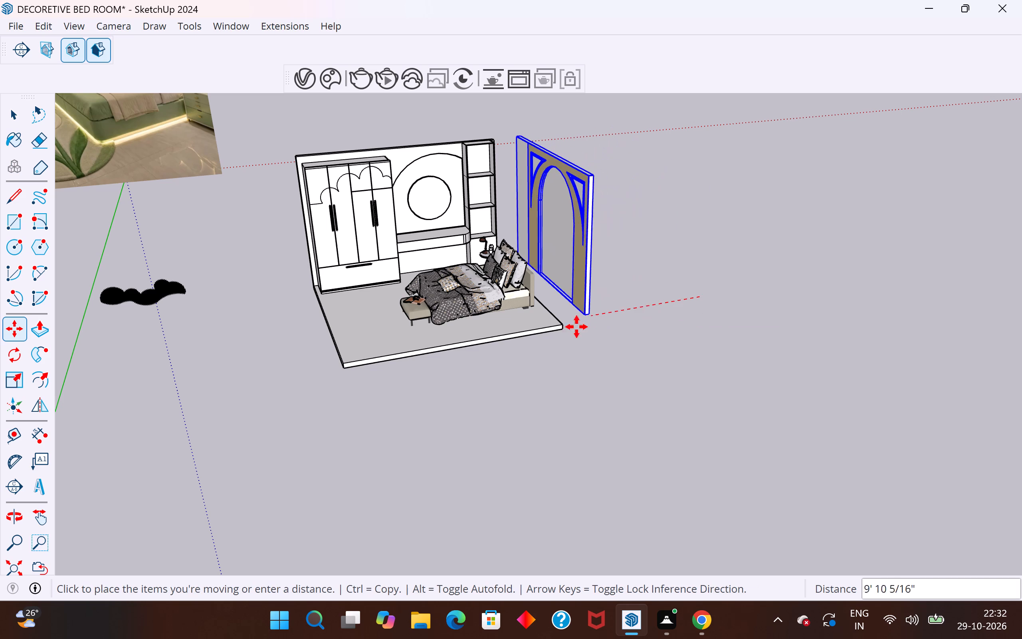
scroll(565, 331, up, 5)
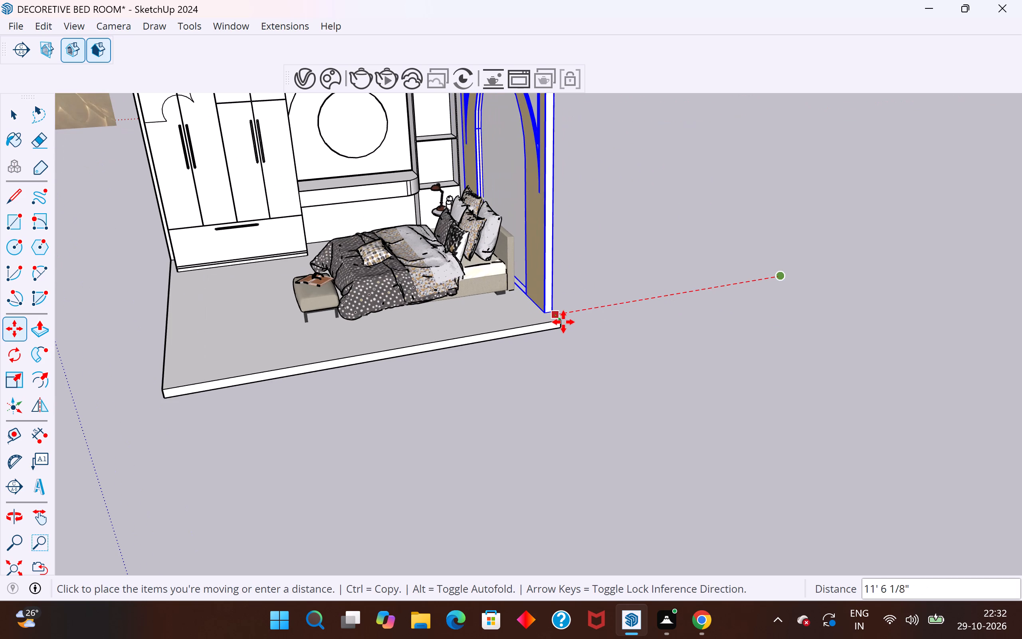
click(564, 330)
Move the arched wall panel up 4" so that its base sits on top of the floor slab.
middle_drag(626, 316, 366, 422)
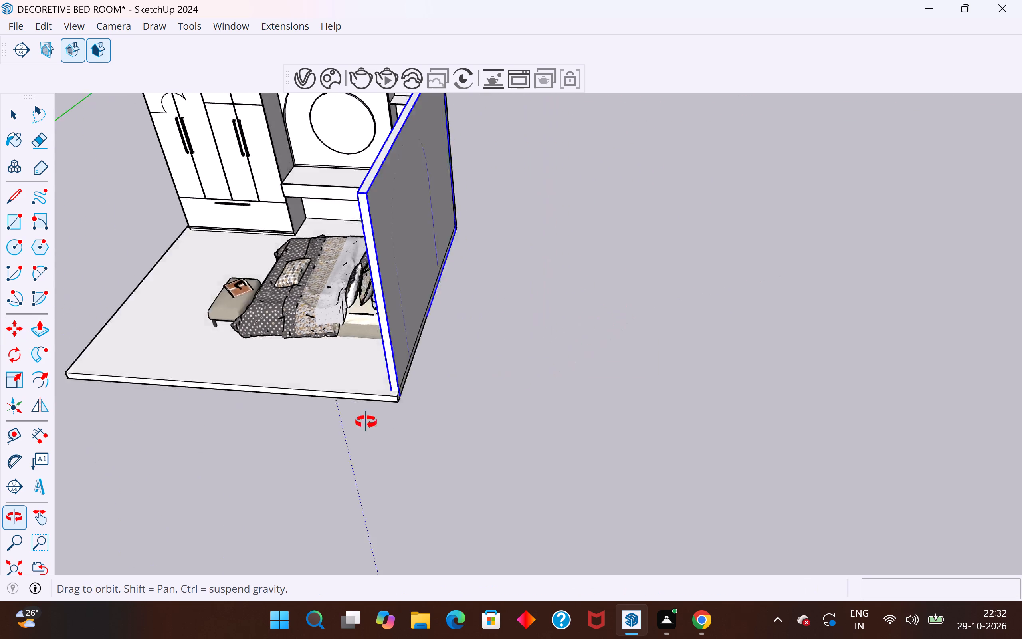
middle_drag(366, 422, 245, 463)
scroll(505, 193, up, 13)
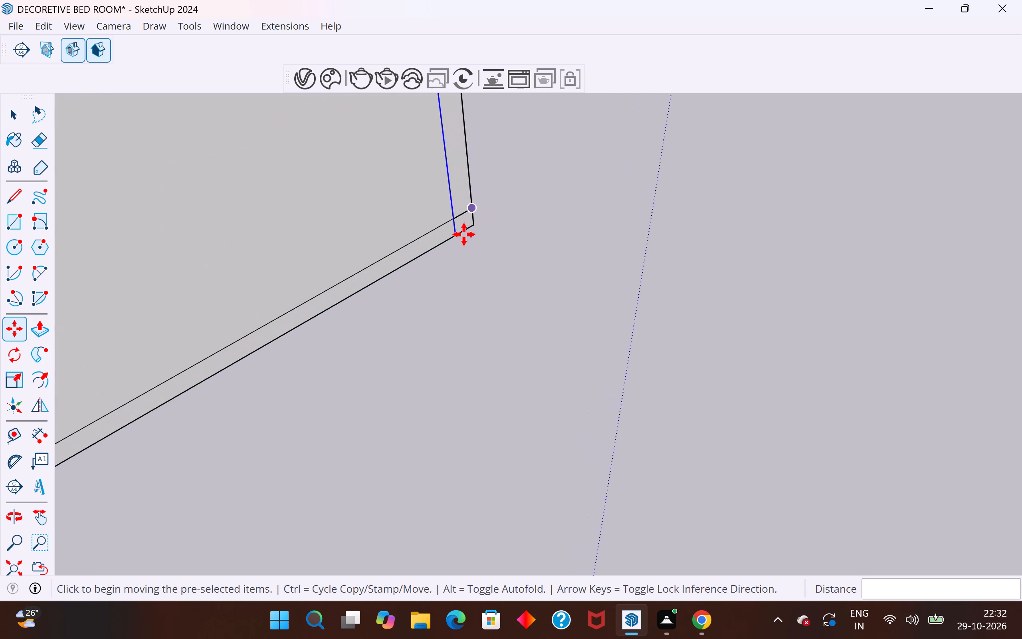
click(458, 235)
click(453, 223)
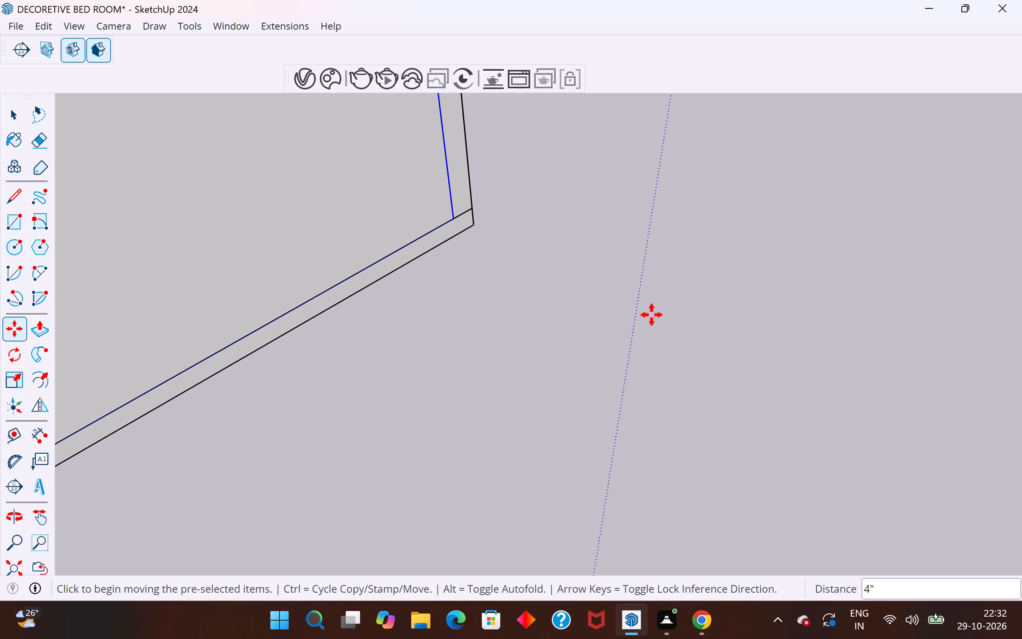
scroll(661, 323, down, 19)
middle_drag(438, 355, 890, 335)
middle_drag(712, 324, 824, 243)
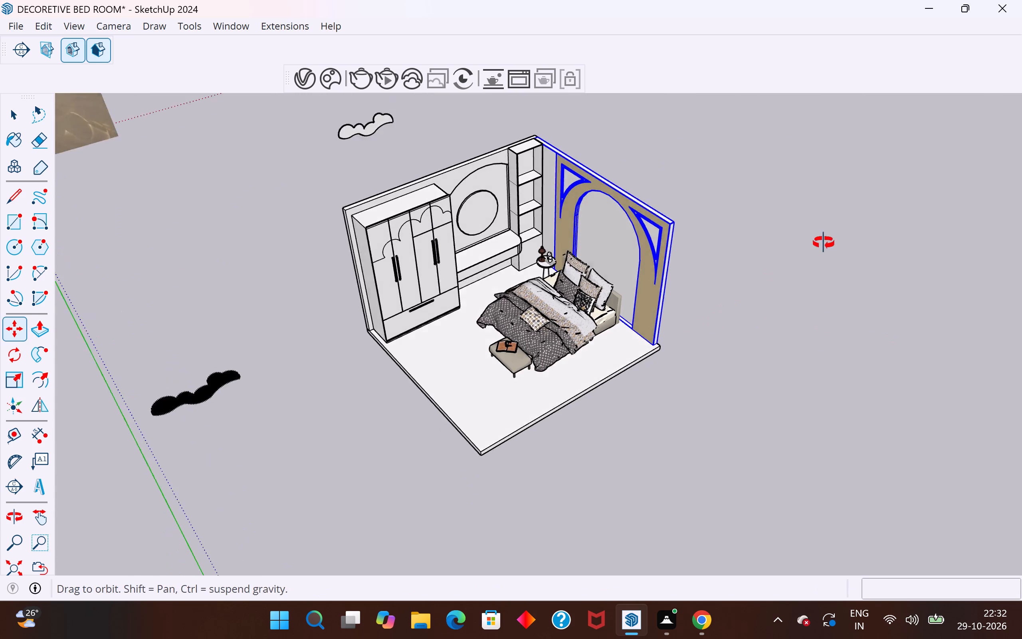
middle_drag(824, 243, 877, 211)
click(18, 117)
click(301, 135)
Examine the room from several angles, checking how the bed set and arched wall panel fit with the wardrobe wall.
scroll(559, 185, up, 5)
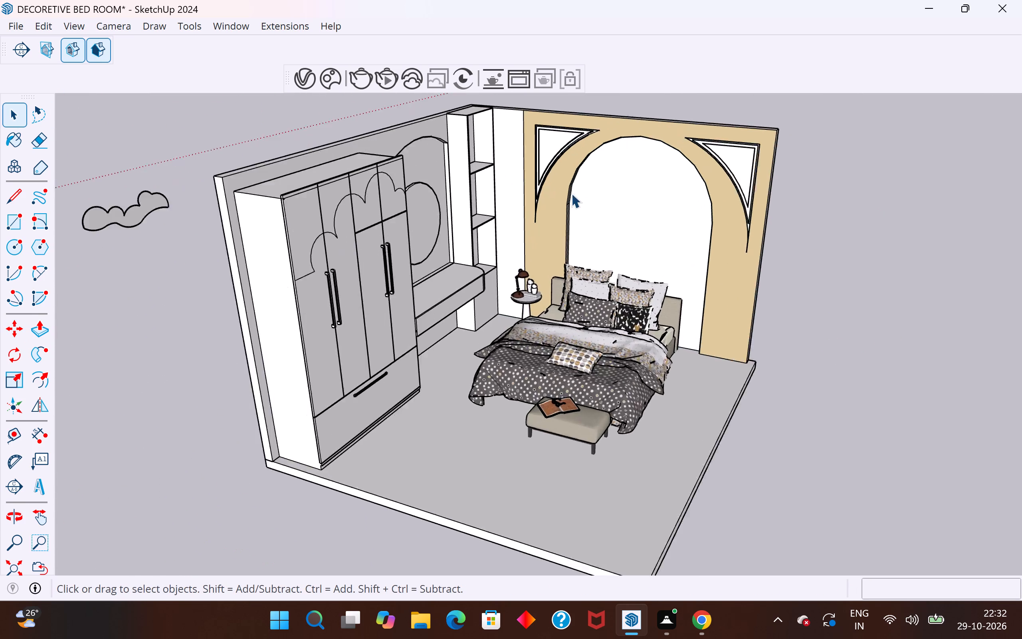
scroll(571, 193, up, 3)
middle_drag(645, 234, 737, 213)
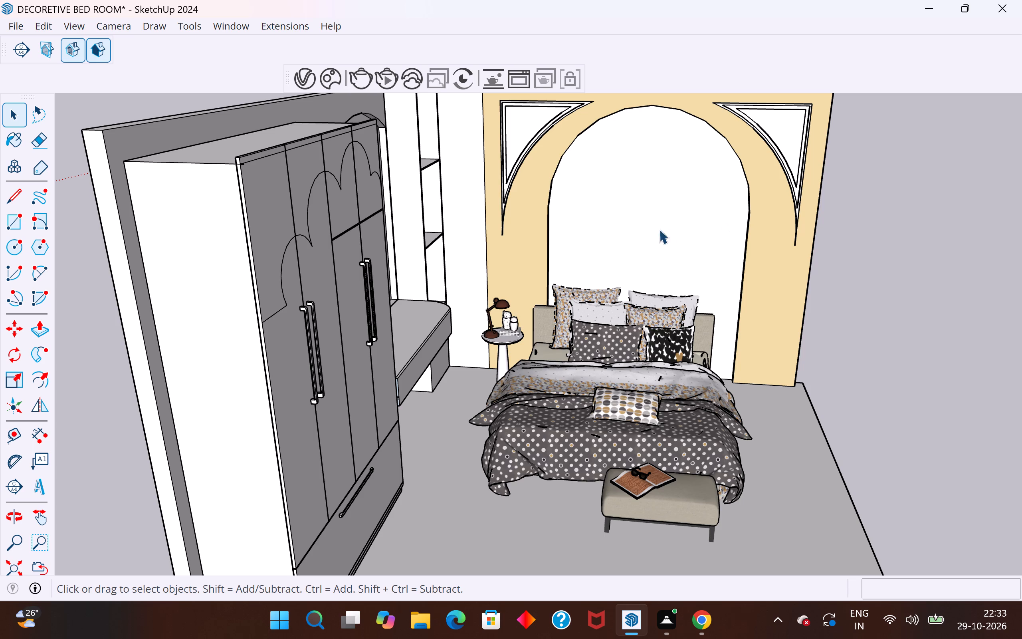
scroll(622, 238, down, 1)
scroll(782, 207, down, 4)
scroll(511, 267, down, 3)
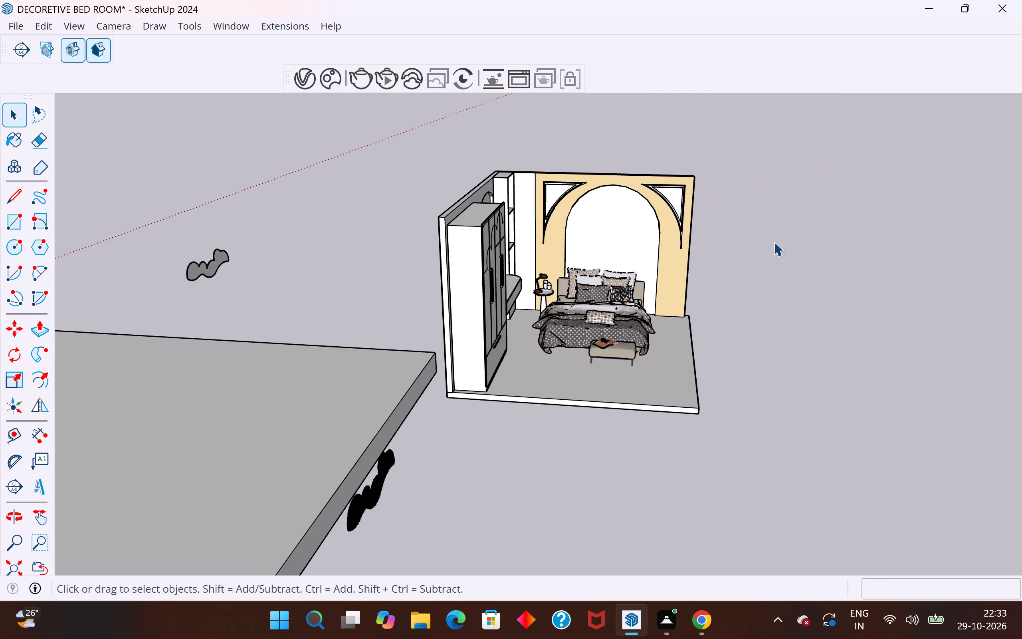
click(764, 227)
scroll(763, 228, up, 3)
middle_drag(757, 243, 392, 241)
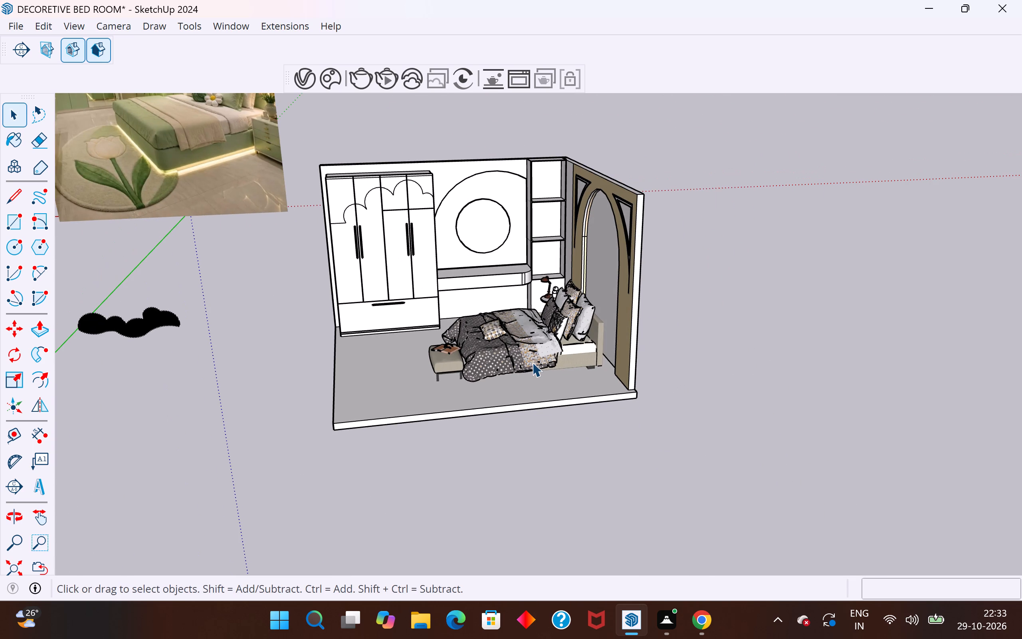
middle_drag(562, 345, 787, 374)
scroll(637, 311, up, 3)
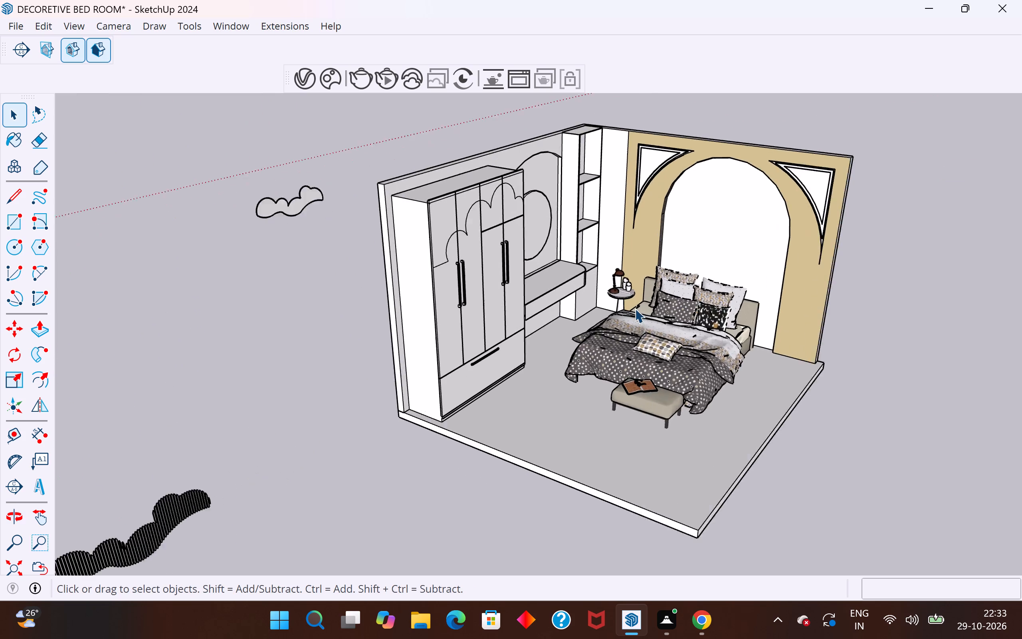
middle_drag(644, 321, 568, 295)
scroll(729, 300, up, 1)
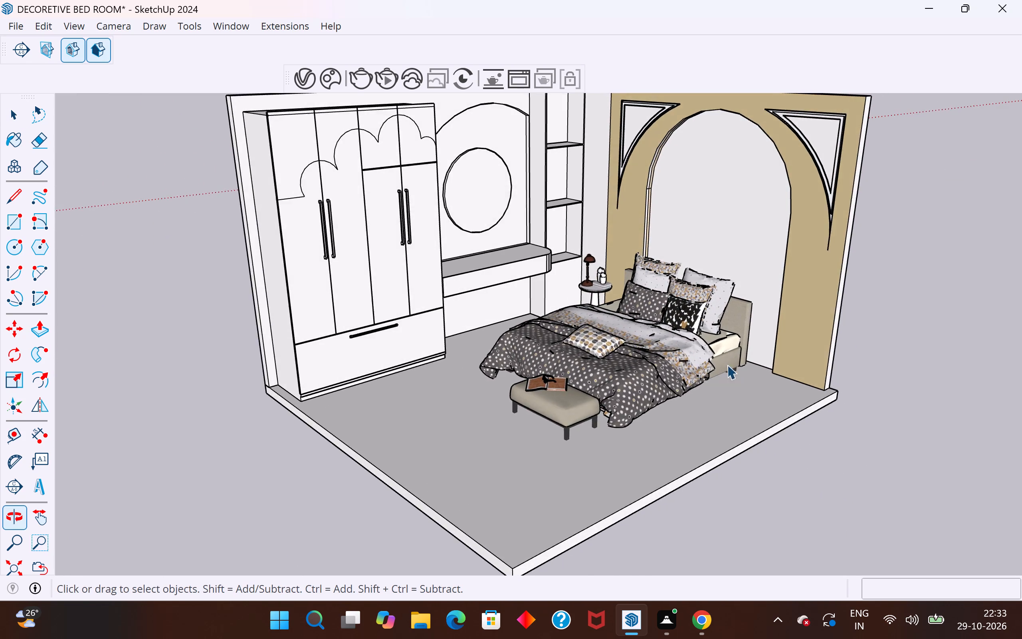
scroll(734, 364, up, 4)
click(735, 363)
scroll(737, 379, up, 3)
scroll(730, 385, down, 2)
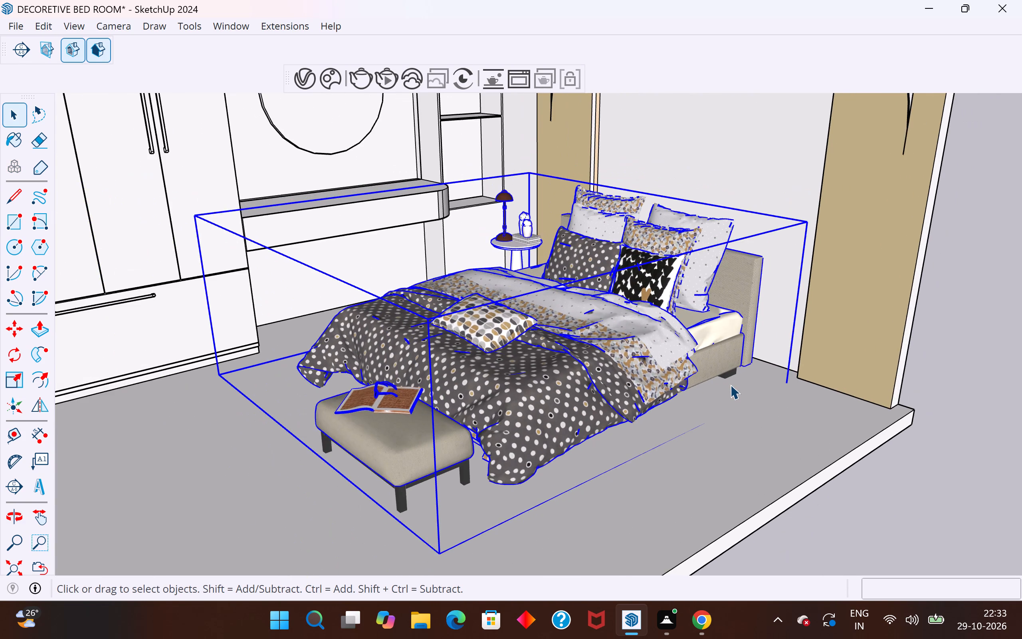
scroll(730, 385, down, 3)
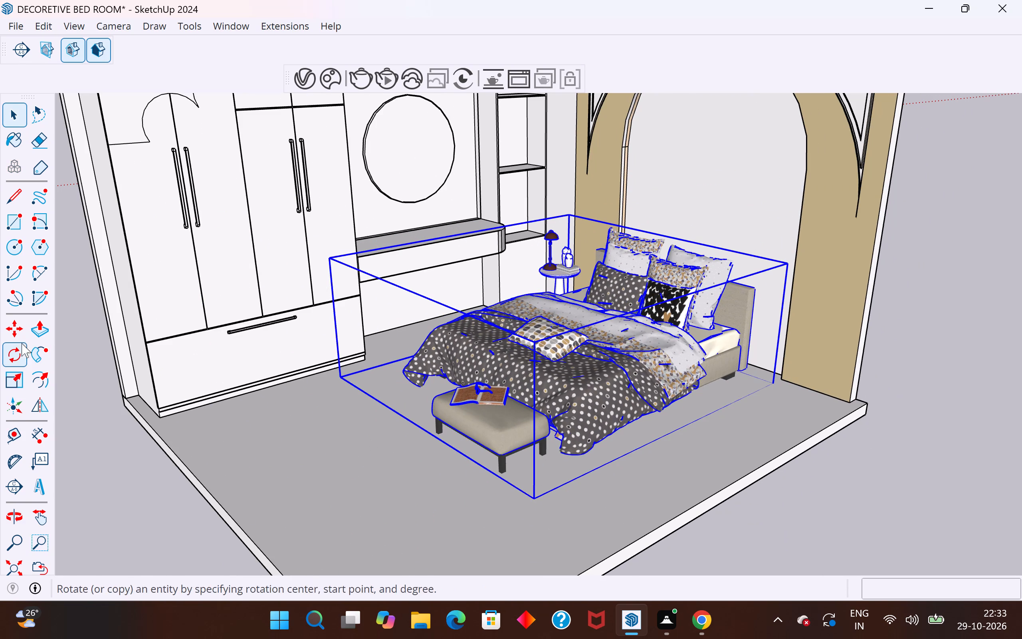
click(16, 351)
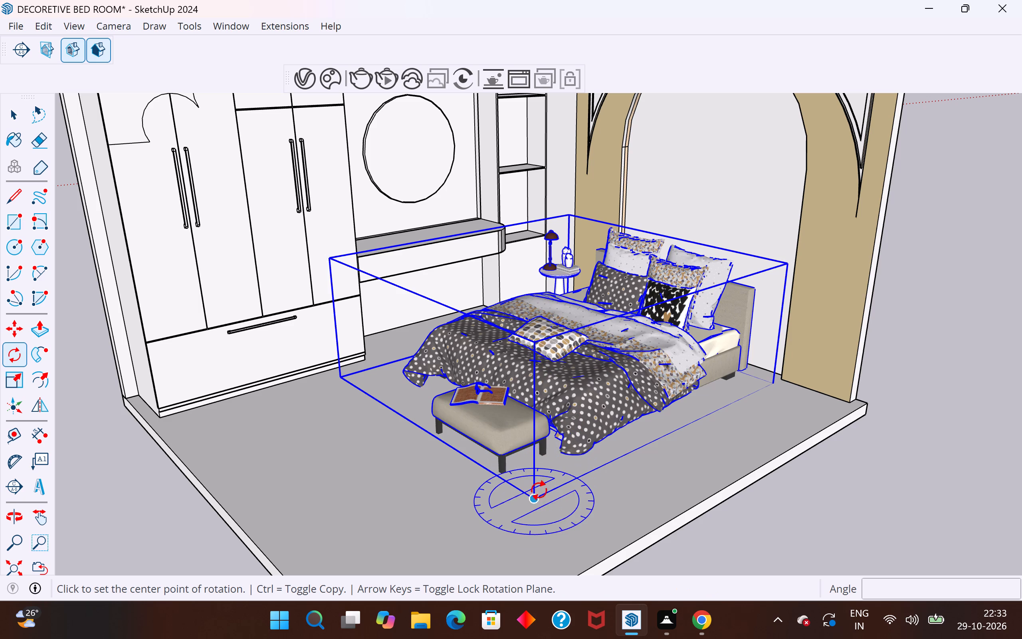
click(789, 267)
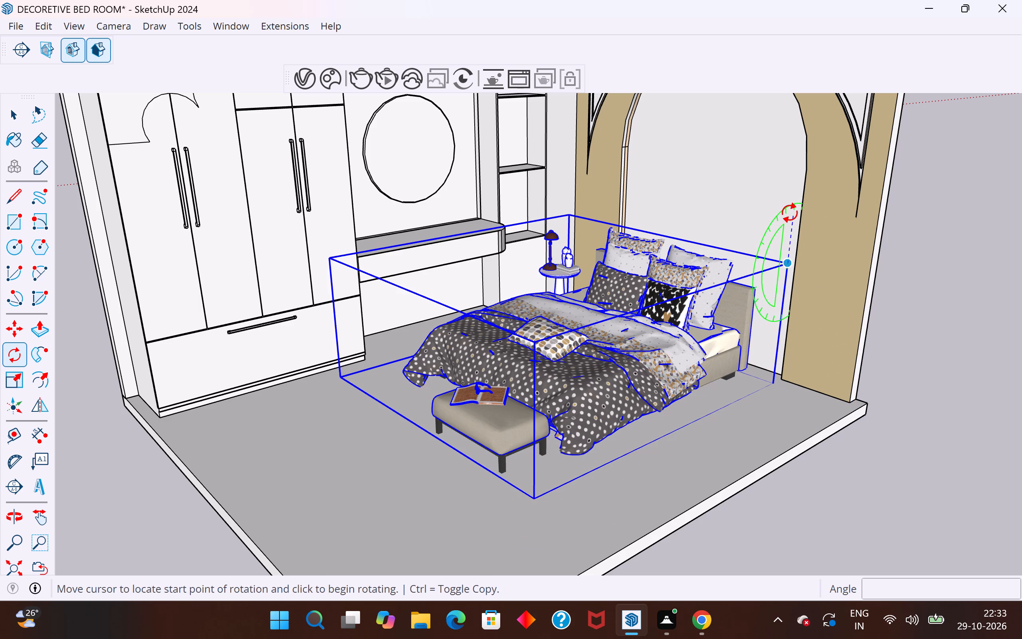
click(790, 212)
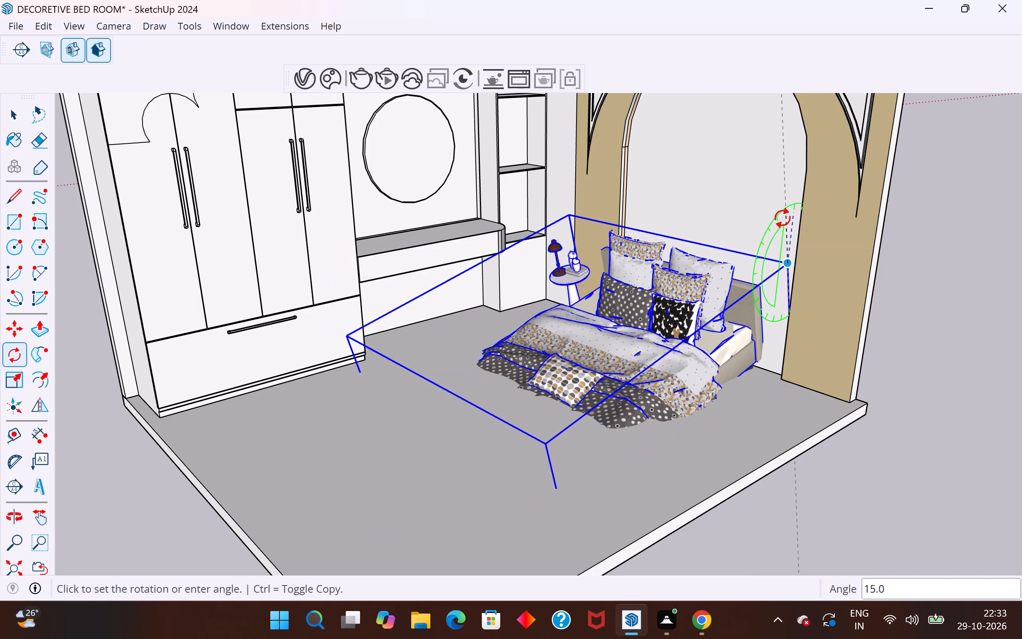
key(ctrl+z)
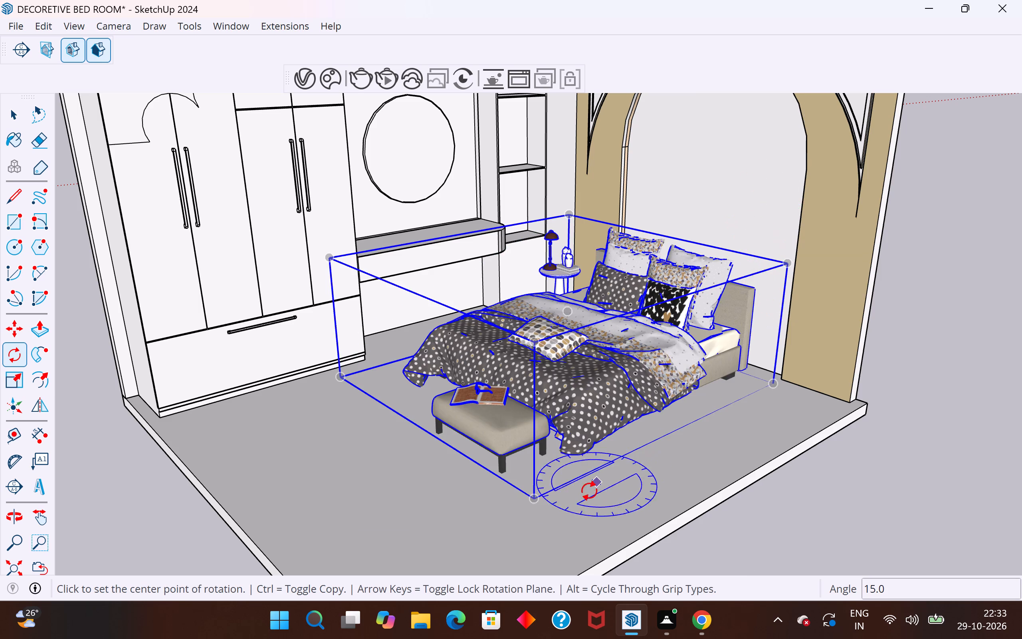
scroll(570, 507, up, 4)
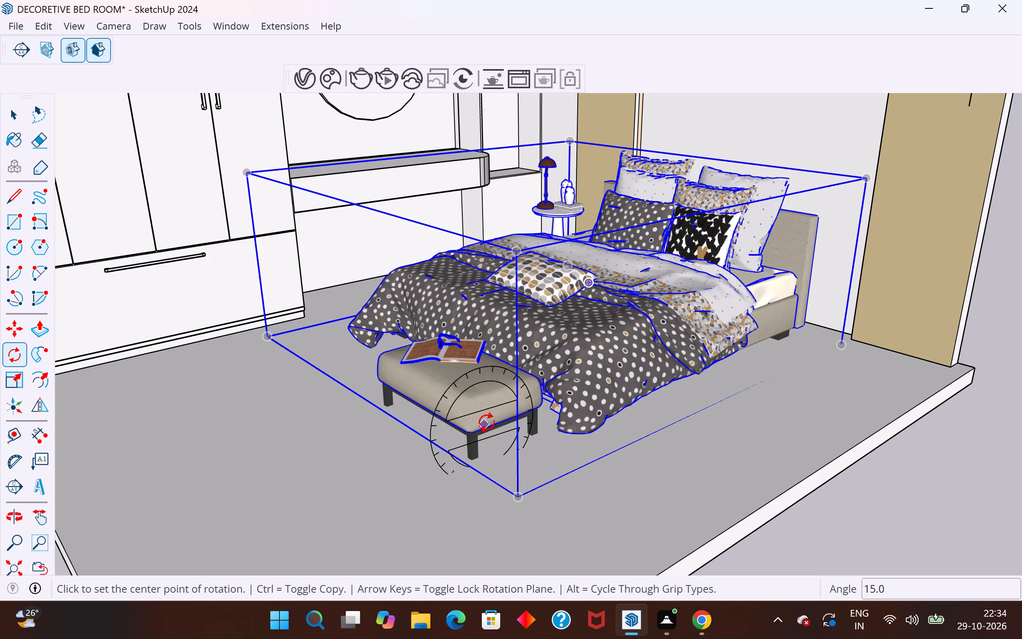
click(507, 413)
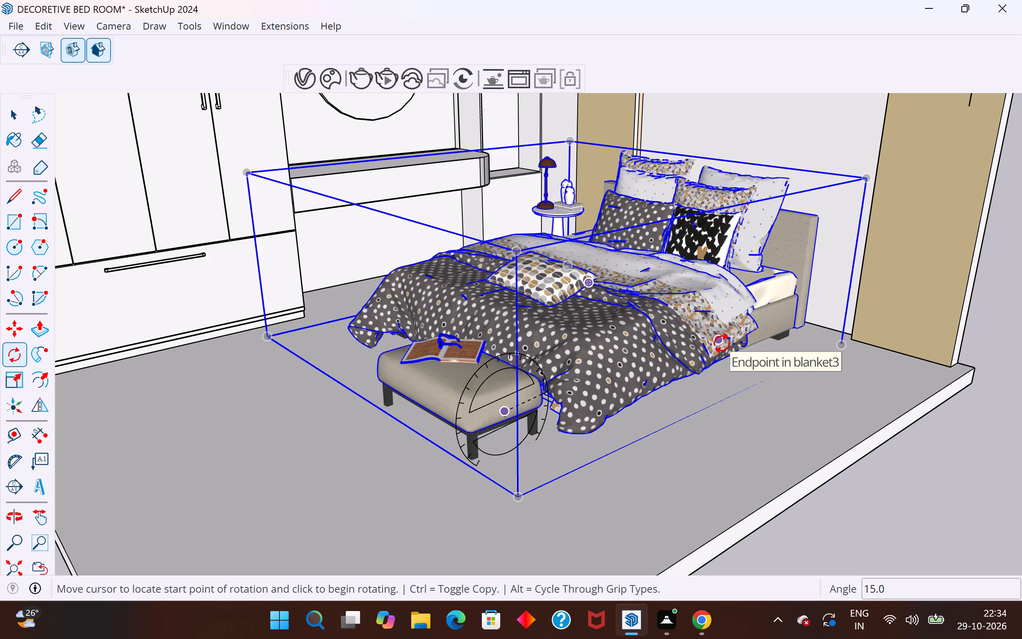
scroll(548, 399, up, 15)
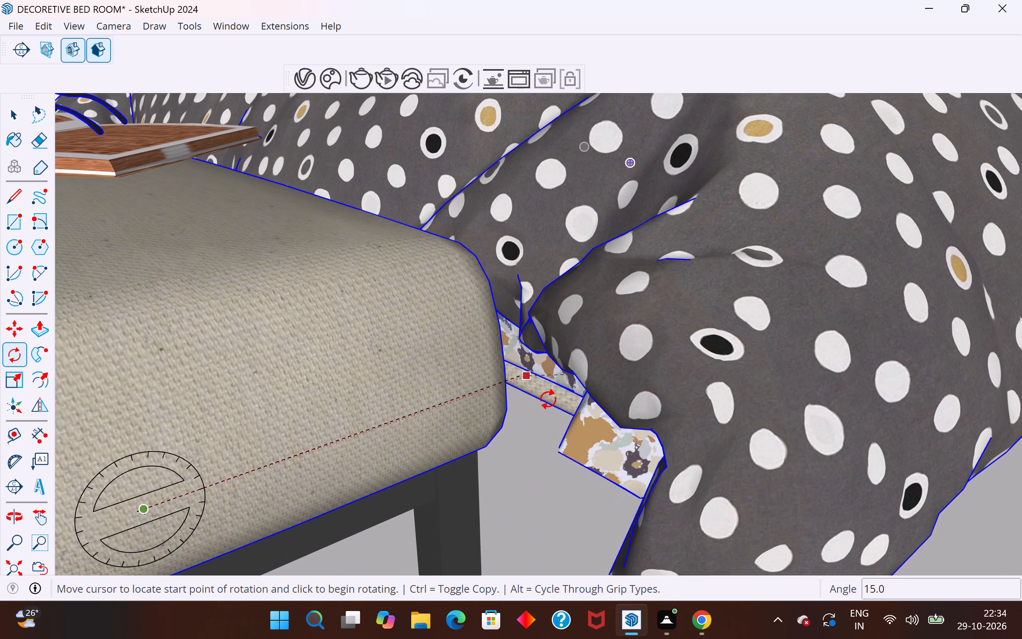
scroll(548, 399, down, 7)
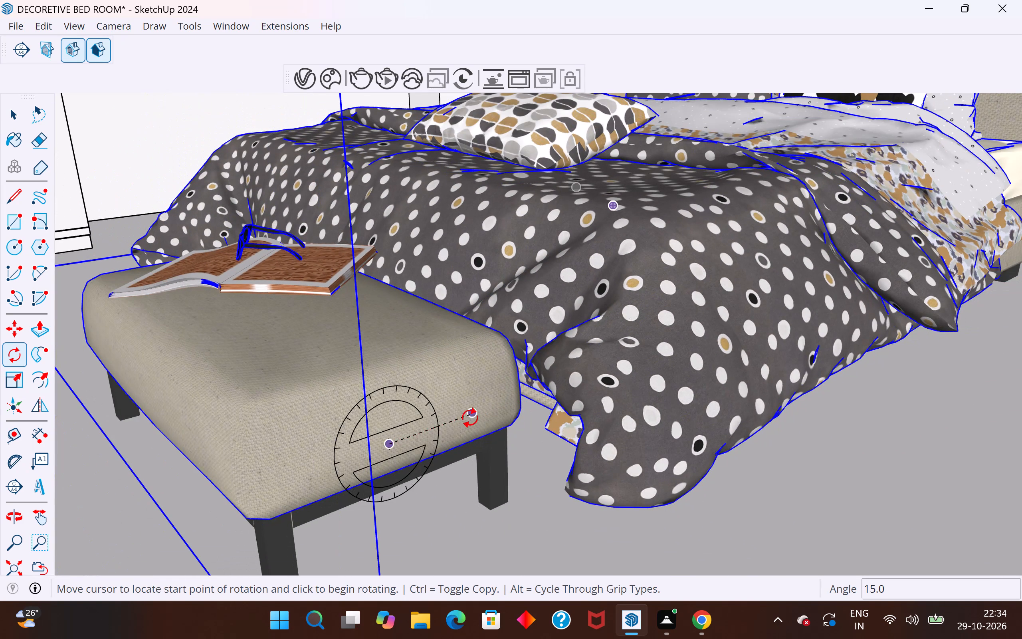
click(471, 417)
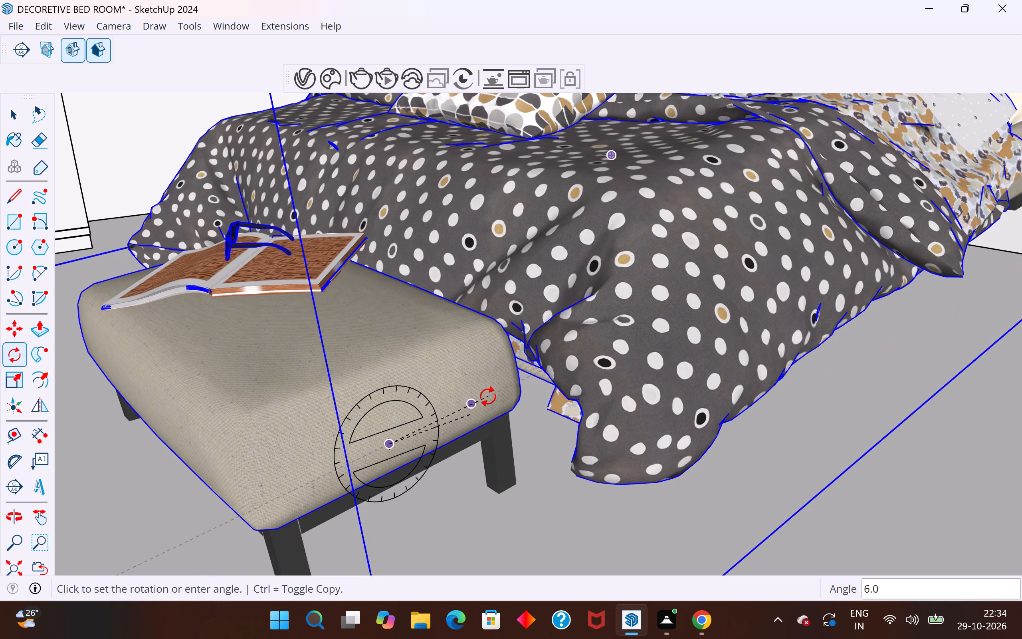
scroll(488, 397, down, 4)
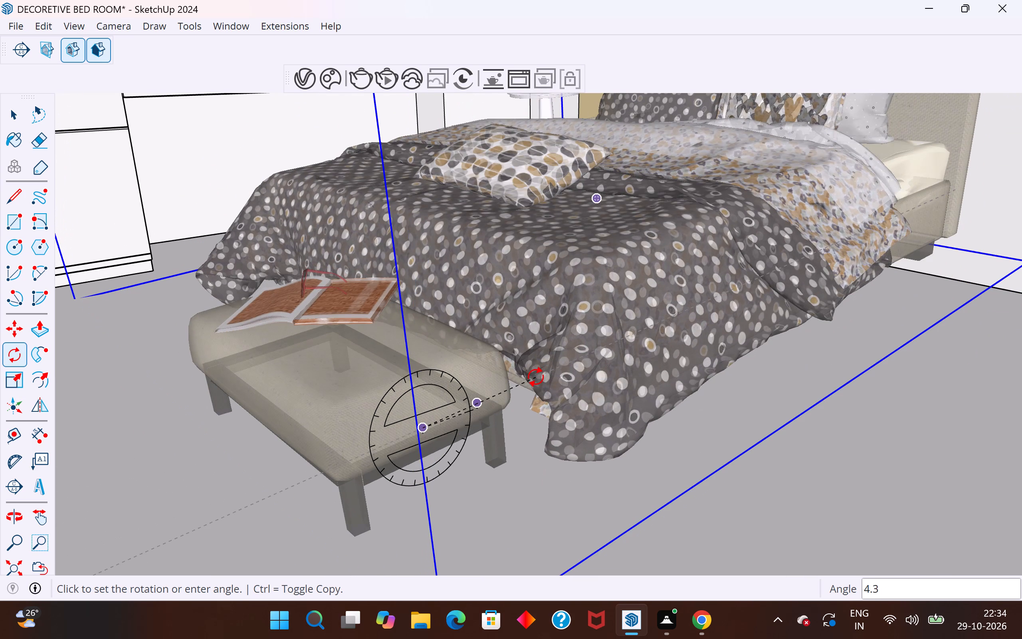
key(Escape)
Rotate the bed set by about 0.2° around the green axis, pivoting at its lower corner beside the bench.
scroll(505, 321, down, 5)
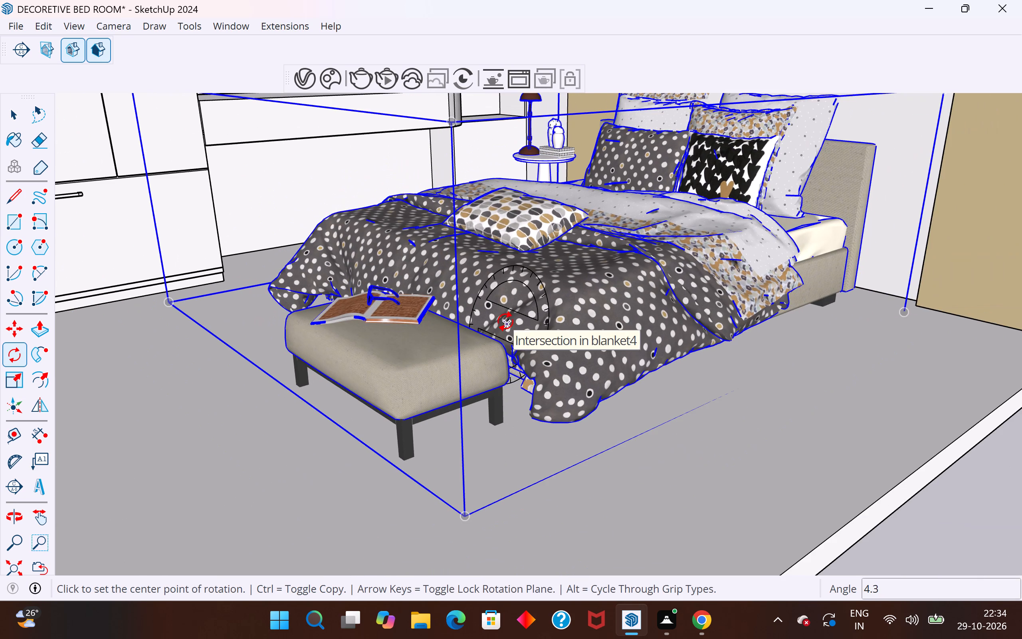
scroll(451, 349, down, 2)
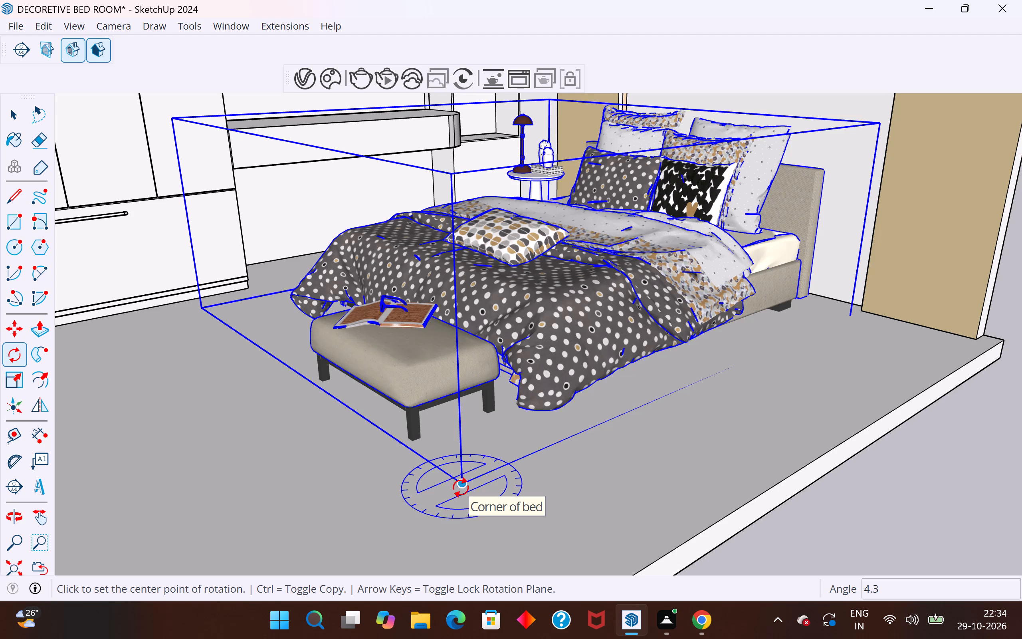
key(Right)
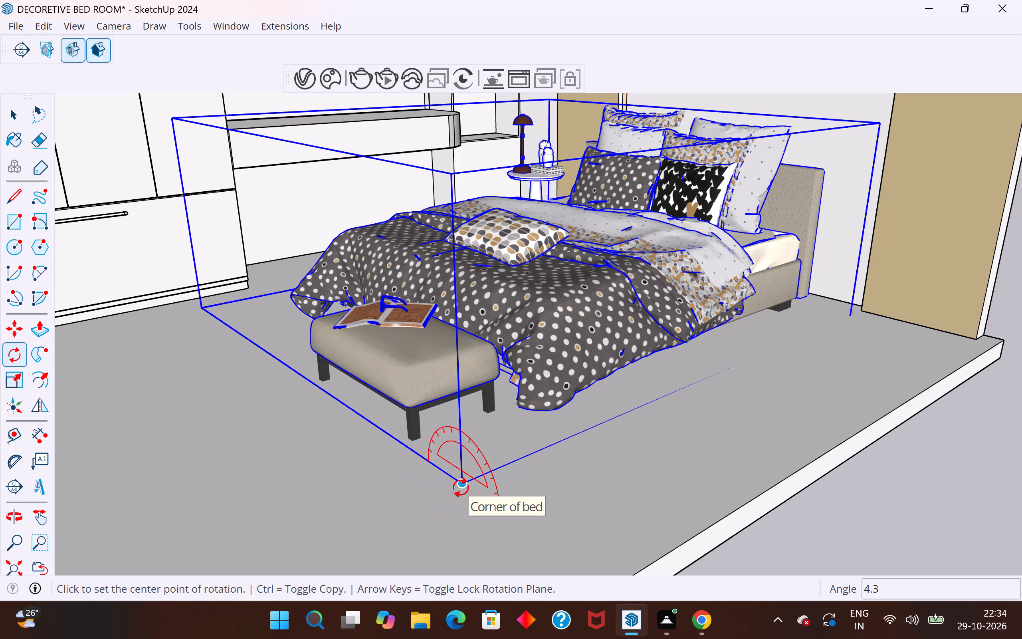
key(Up)
key(Left)
click(461, 488)
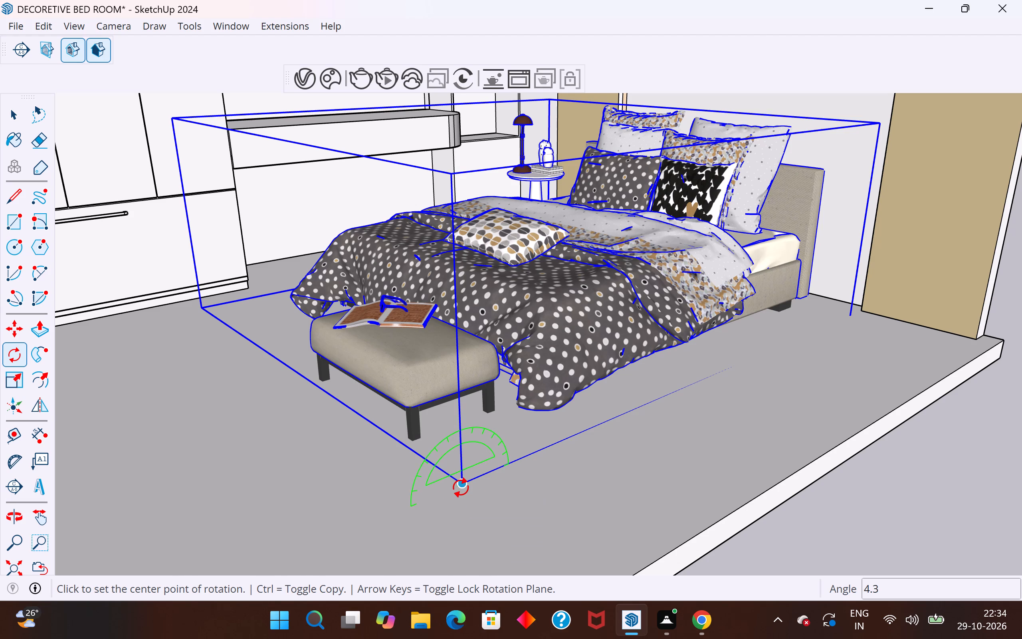
click(854, 316)
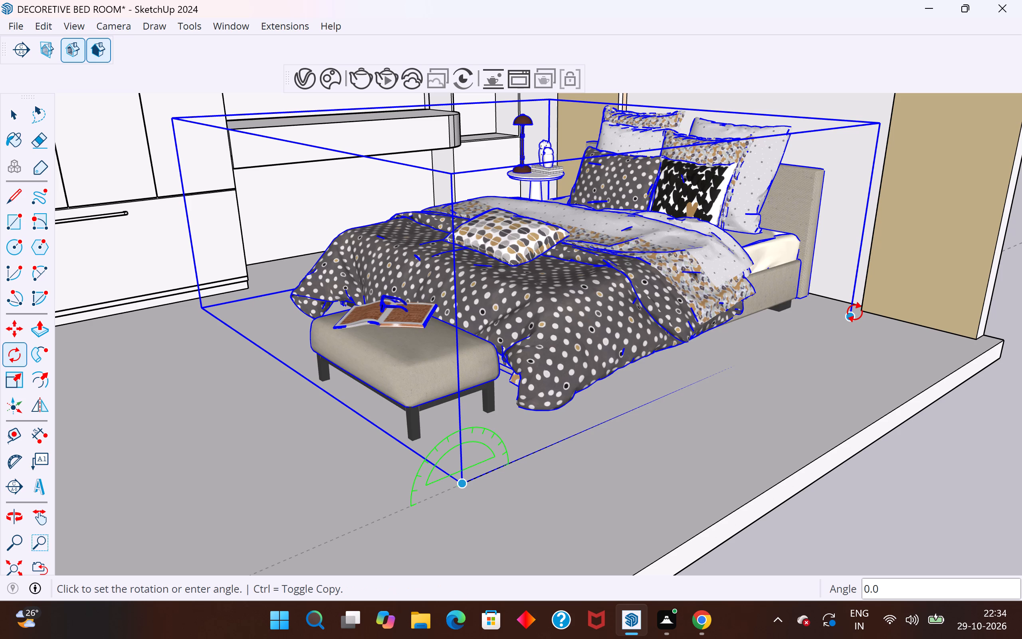
click(855, 306)
click(17, 108)
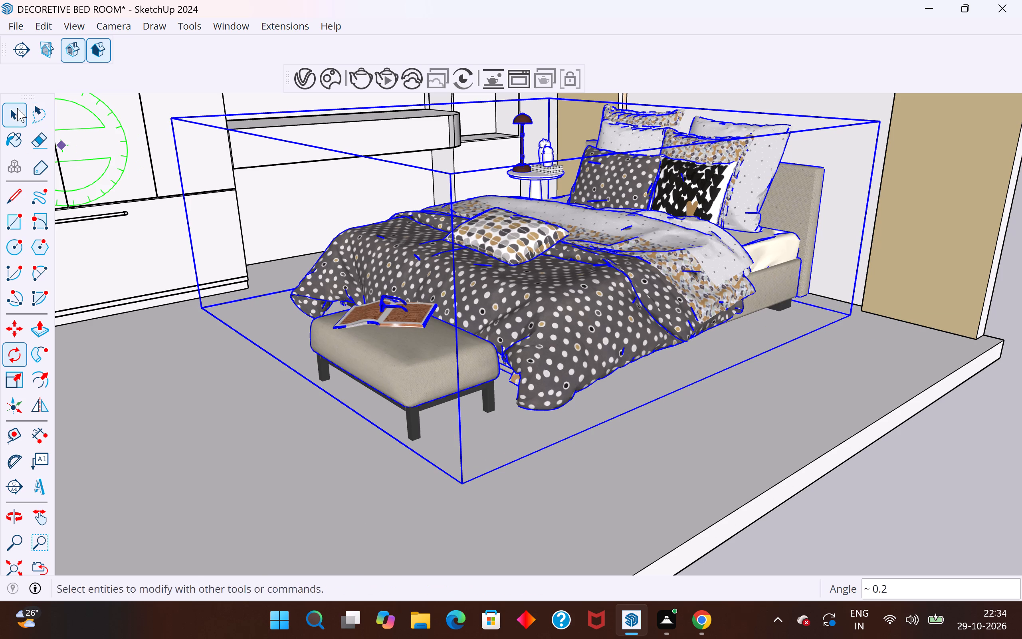
scroll(305, 341, down, 2)
click(778, 527)
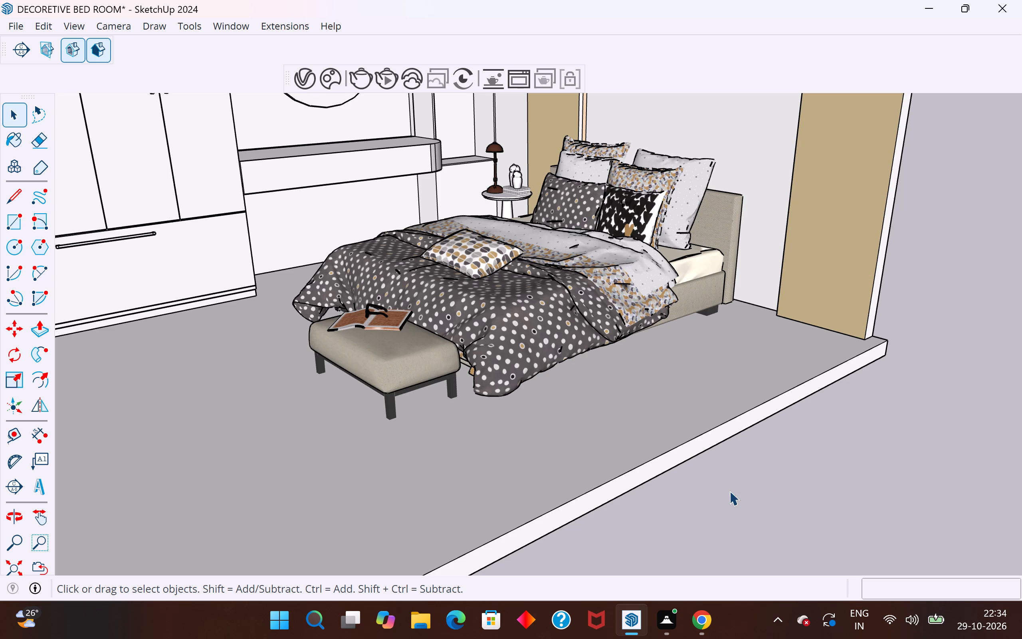
click(784, 493)
Move the bed set about 10" along the arched wall panel, away from the wardrobe wall.
scroll(639, 323, down, 5)
middle_drag(633, 330, 847, 403)
scroll(622, 276, down, 4)
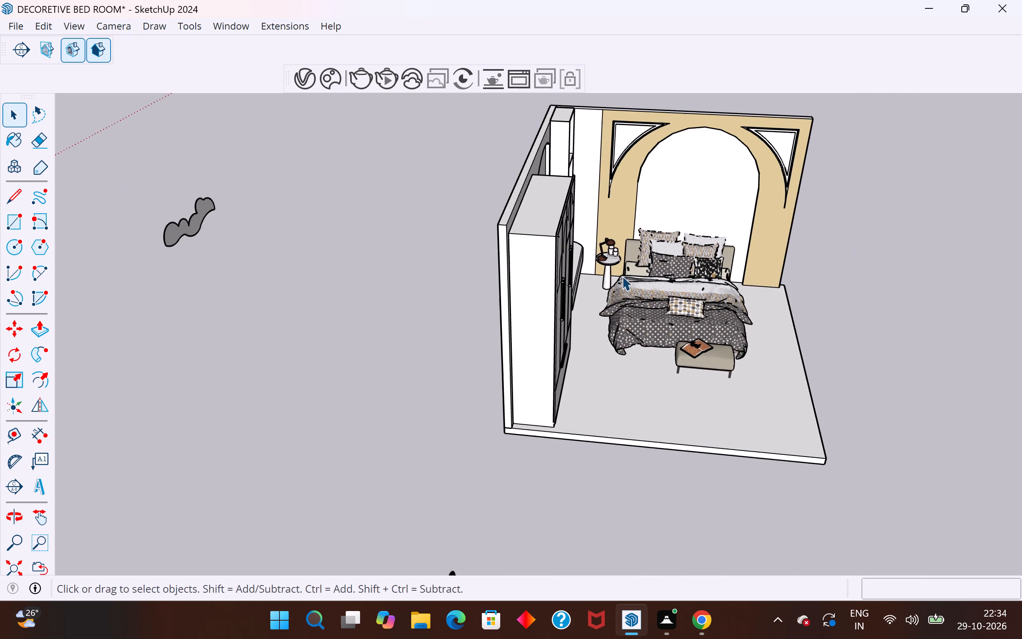
middle_drag(610, 288, 347, 275)
click(693, 362)
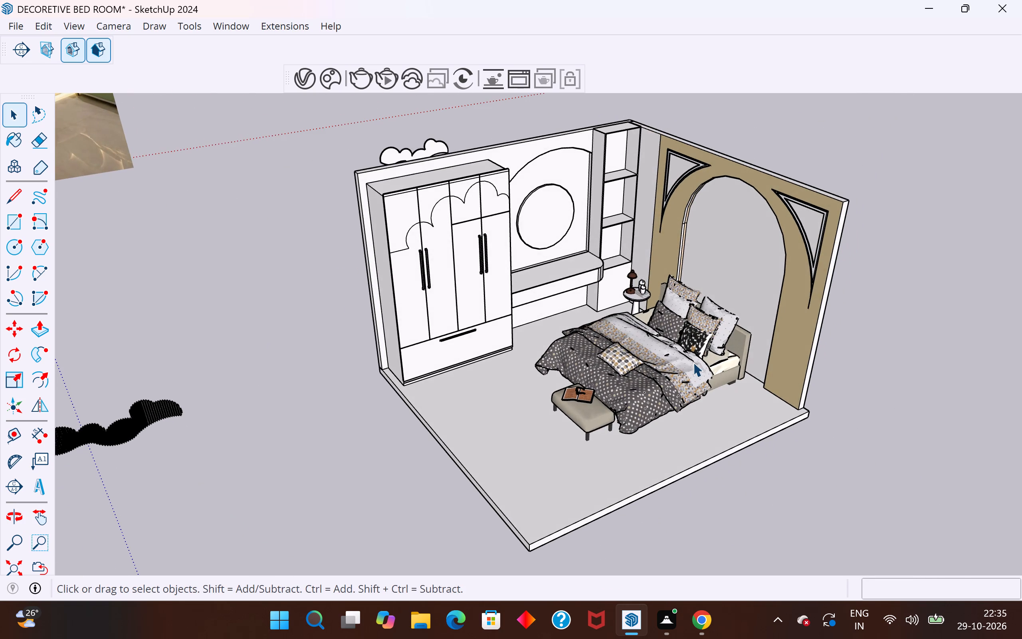
scroll(739, 376, up, 7)
key(m)
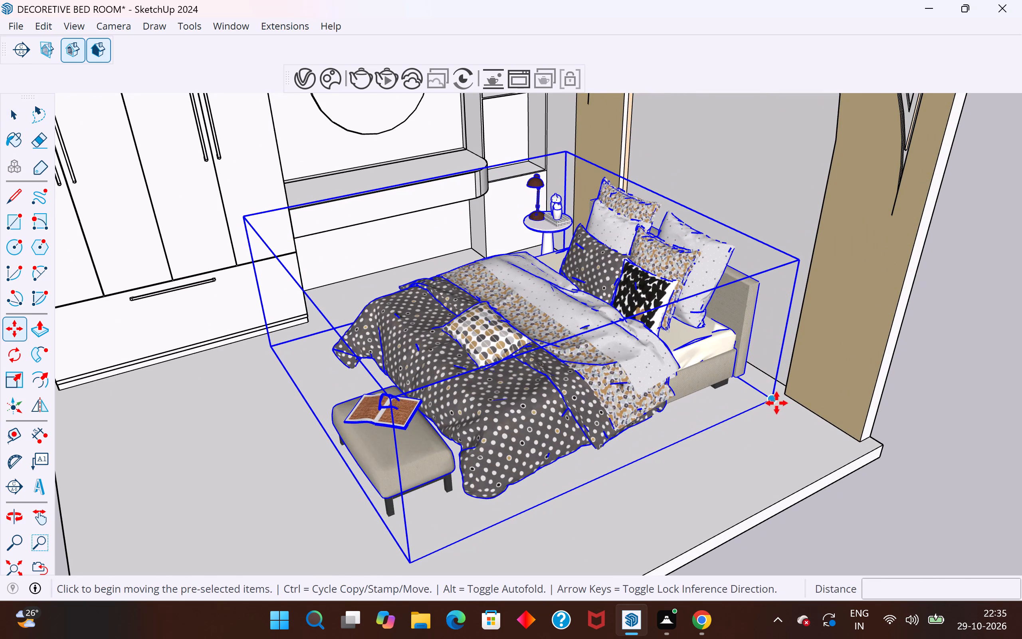
click(776, 403)
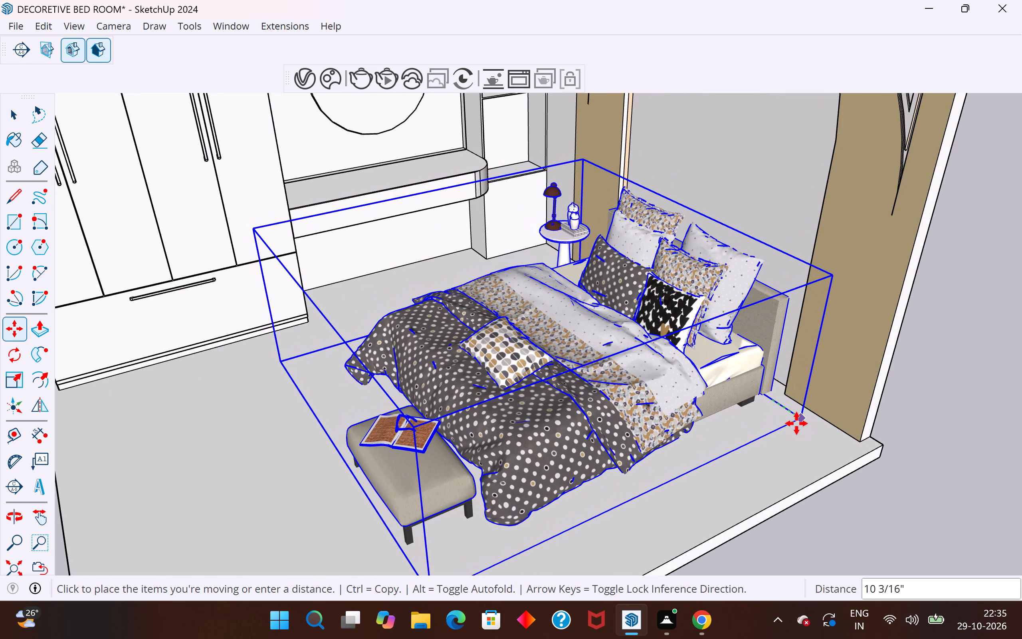
click(796, 423)
Shift the bed set another 5" along the arched wall panel, away from the wardrobe wall.
middle_drag(699, 401, 973, 339)
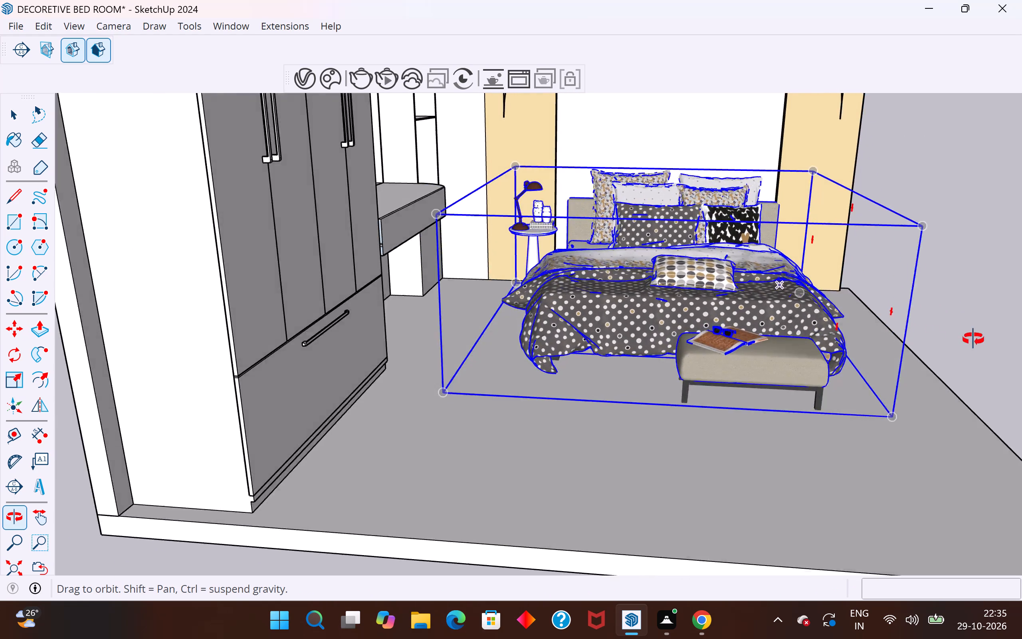
middle_drag(973, 339, 885, 409)
scroll(854, 351, up, 3)
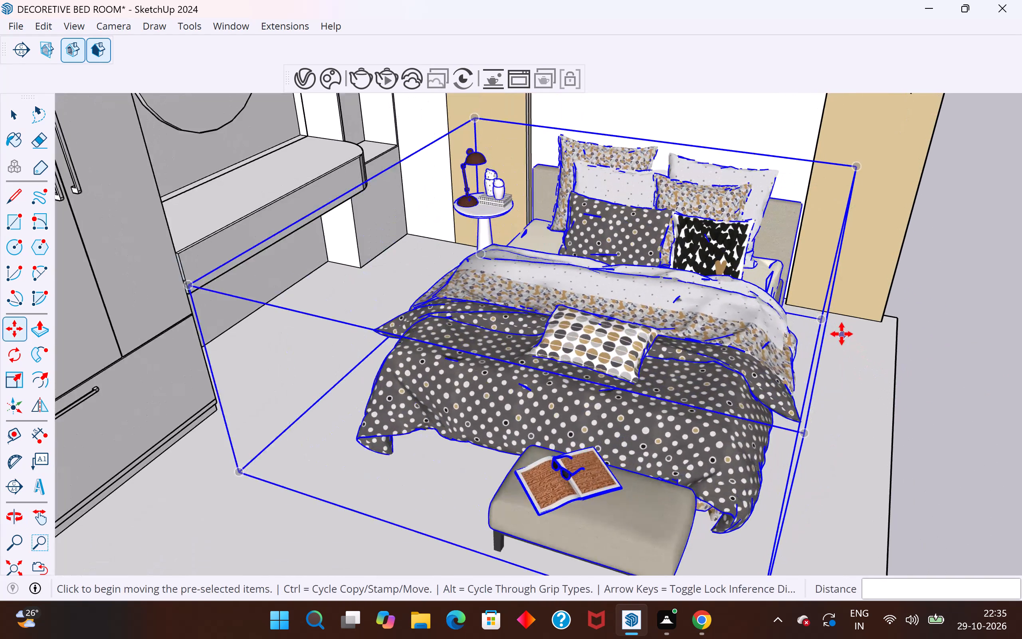
middle_drag(837, 333, 590, 277)
click(803, 411)
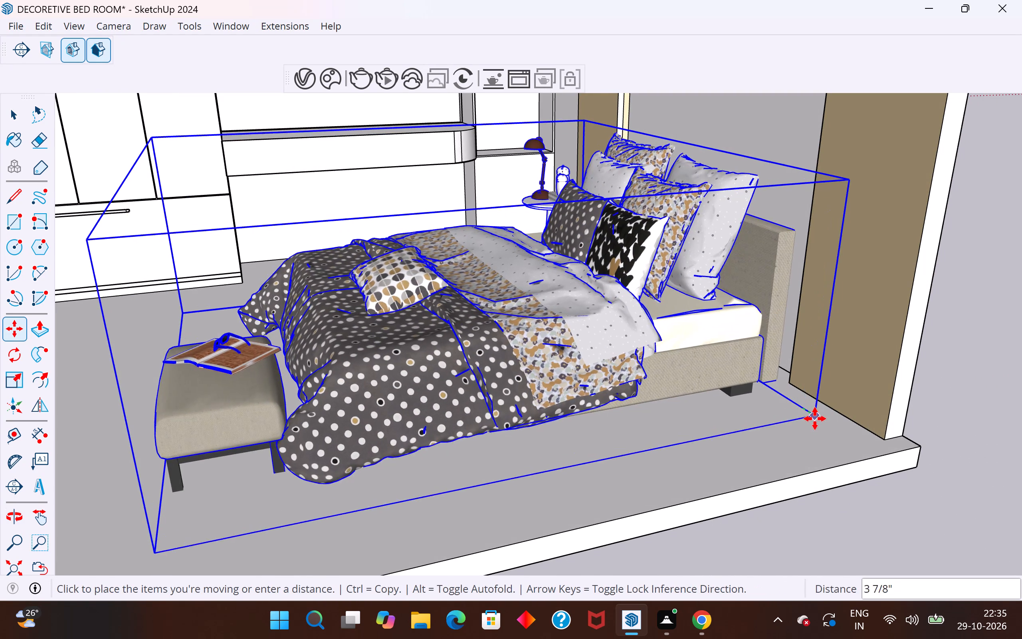
click(817, 424)
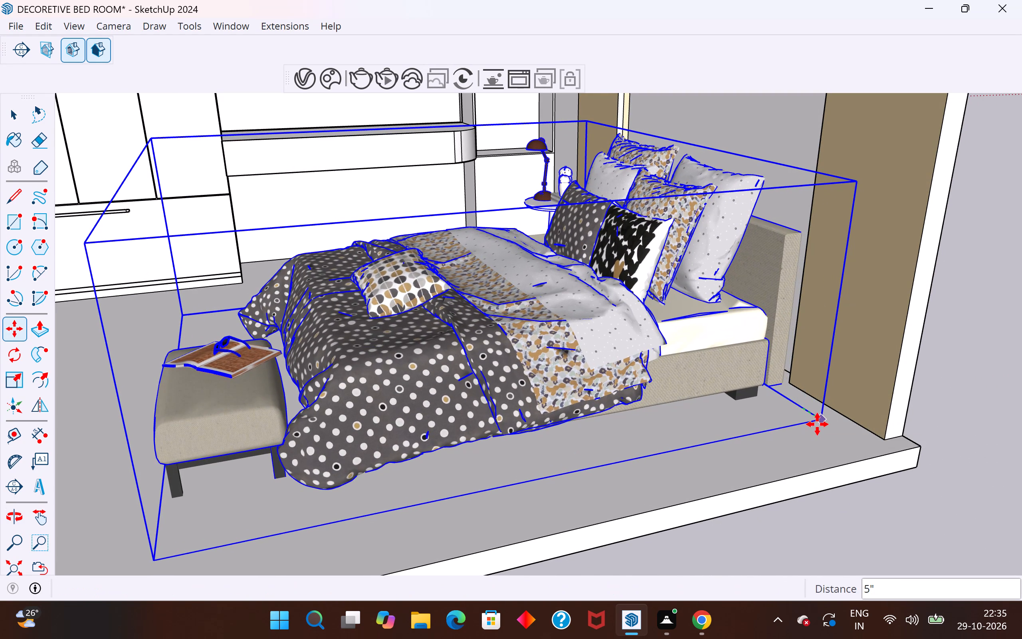
Fine-tune the bed set's position by nudging it closer to the arched panel and about 3" back toward the wardrobe wall.
click(154, 562)
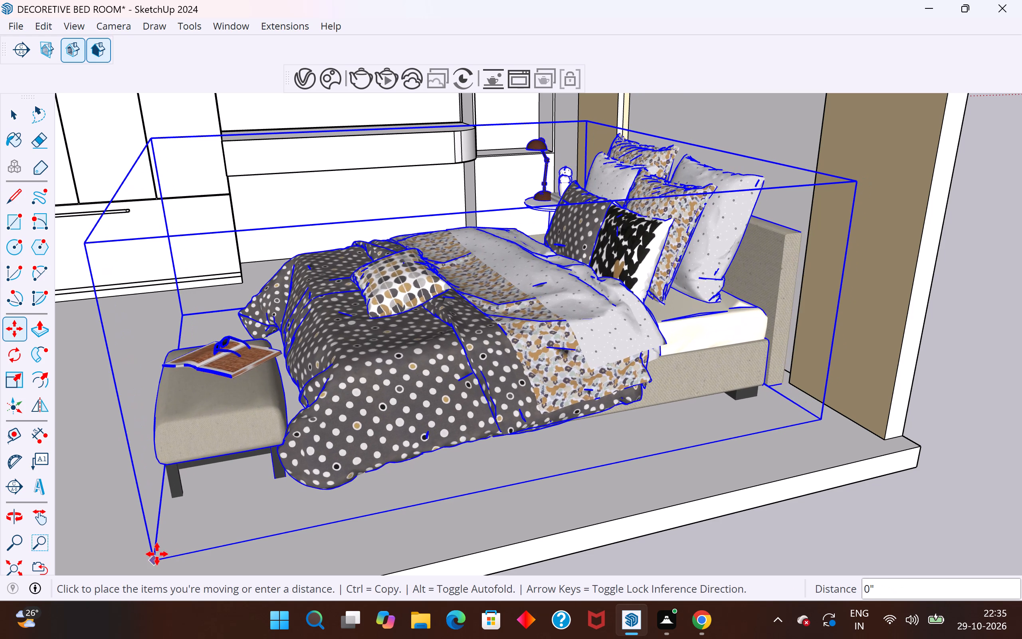
click(168, 557)
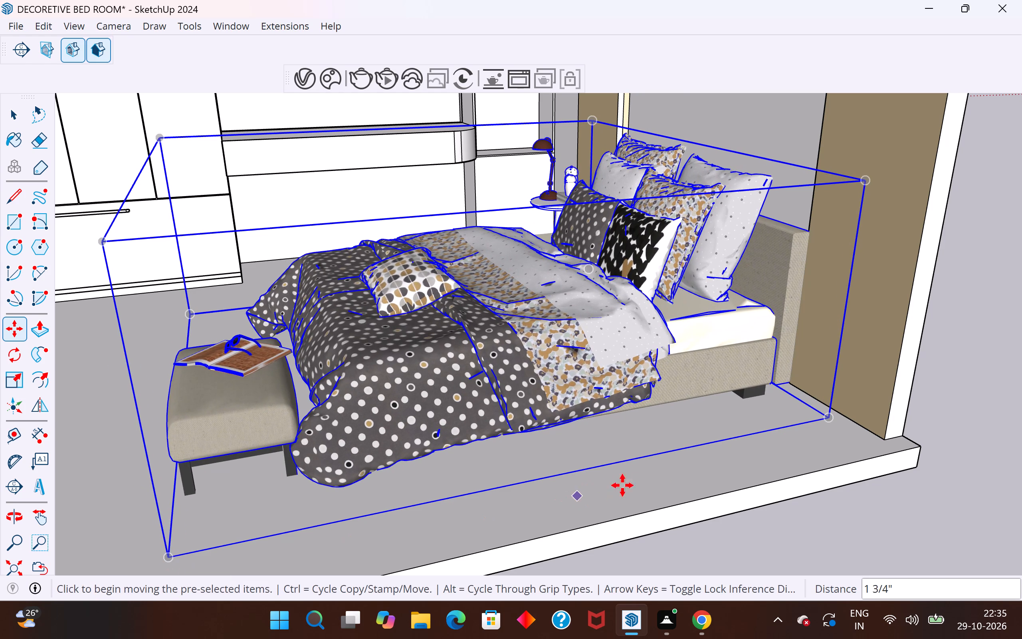
click(826, 420)
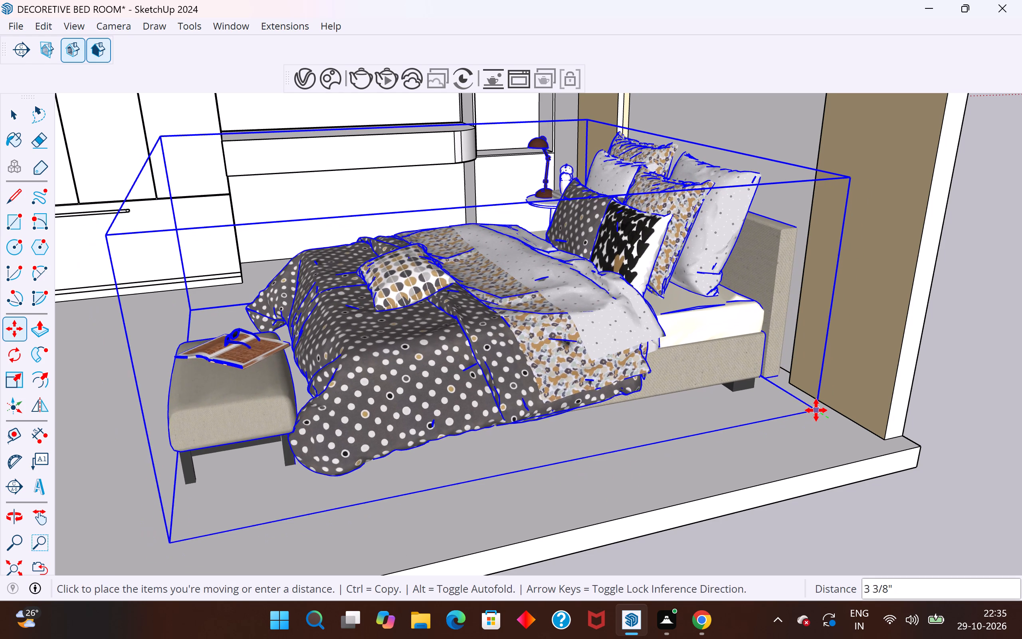
scroll(816, 411, up, 2)
click(819, 408)
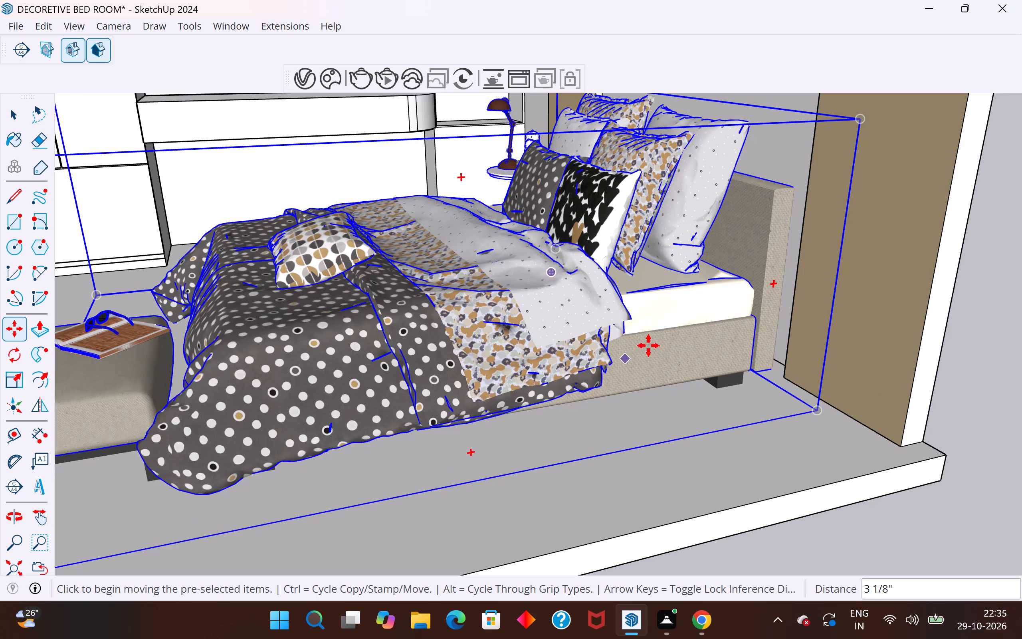
scroll(648, 345, down, 5)
click(281, 476)
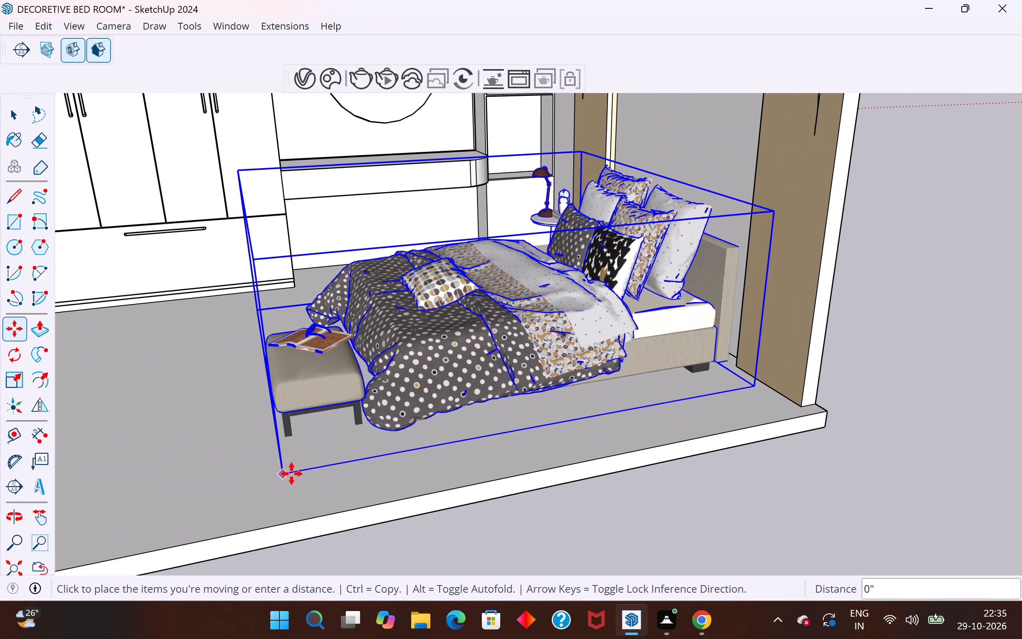
click(297, 474)
middle_drag(456, 430, 763, 515)
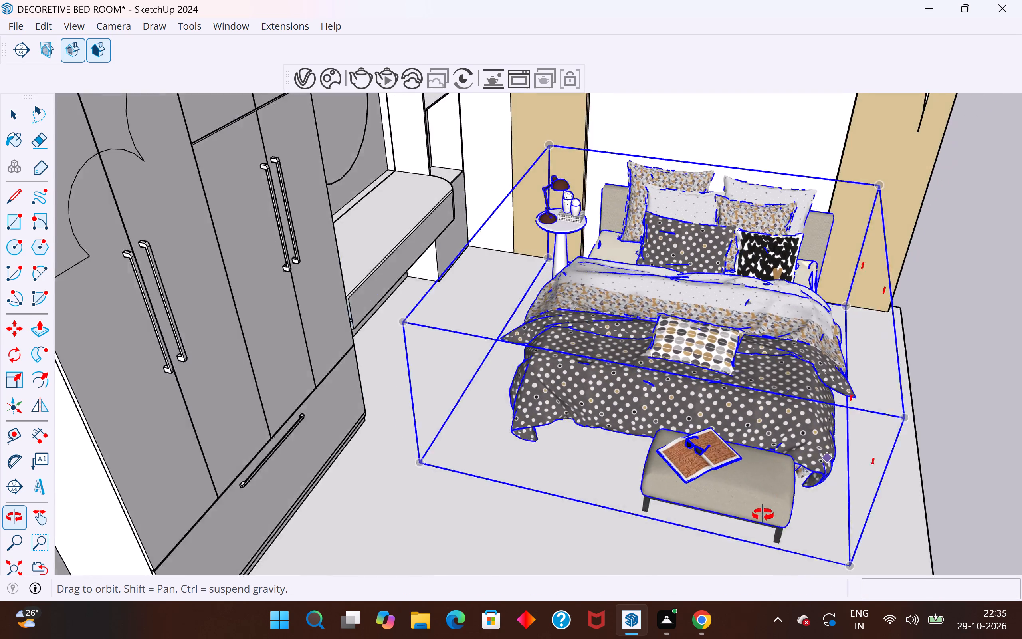
middle_drag(763, 515, 719, 526)
scroll(490, 331, down, 4)
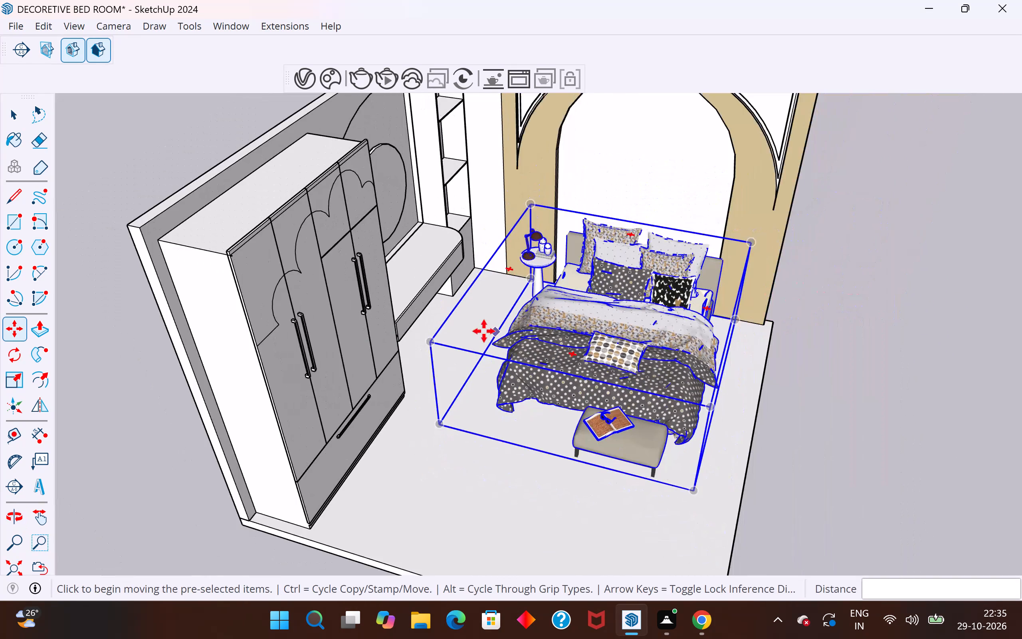
click(13, 111)
click(114, 148)
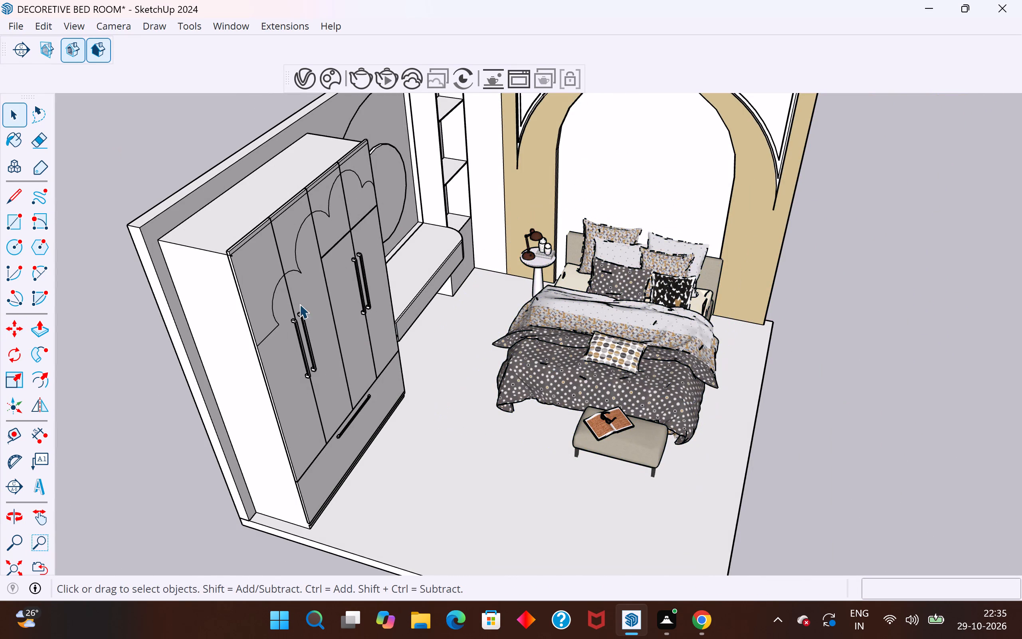
Fine-tune the bed set's position beside the arched wall panel, nudging it about 5/8" and shifting it 3 5/16" toward the wardrobe wall.
middle_drag(399, 343, 261, 375)
scroll(551, 262, up, 4)
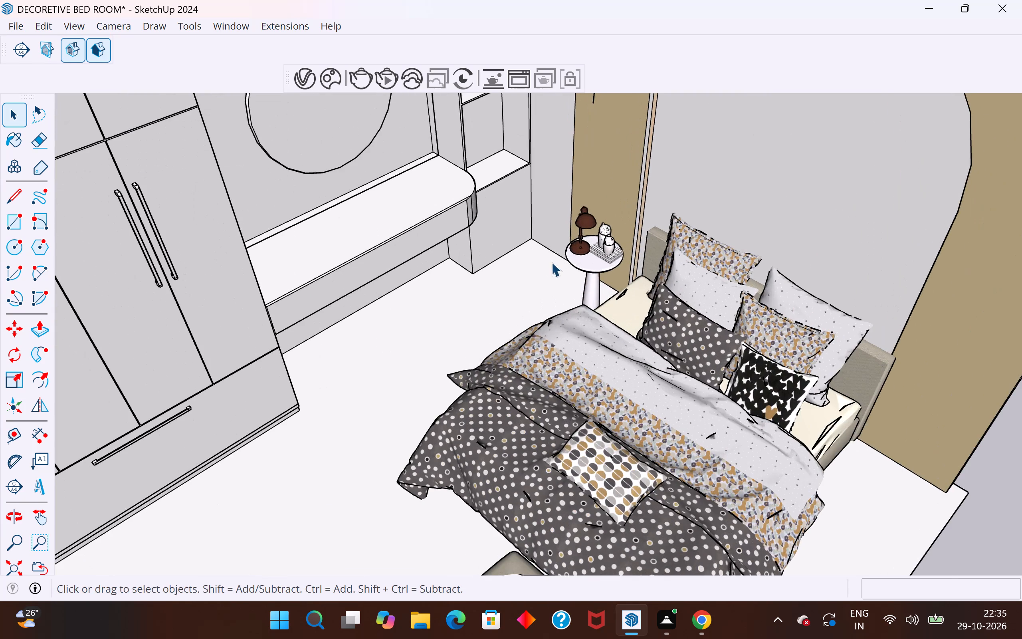
middle_drag(618, 298, 548, 250)
scroll(830, 340, up, 1)
scroll(577, 266, down, 5)
scroll(777, 410, up, 3)
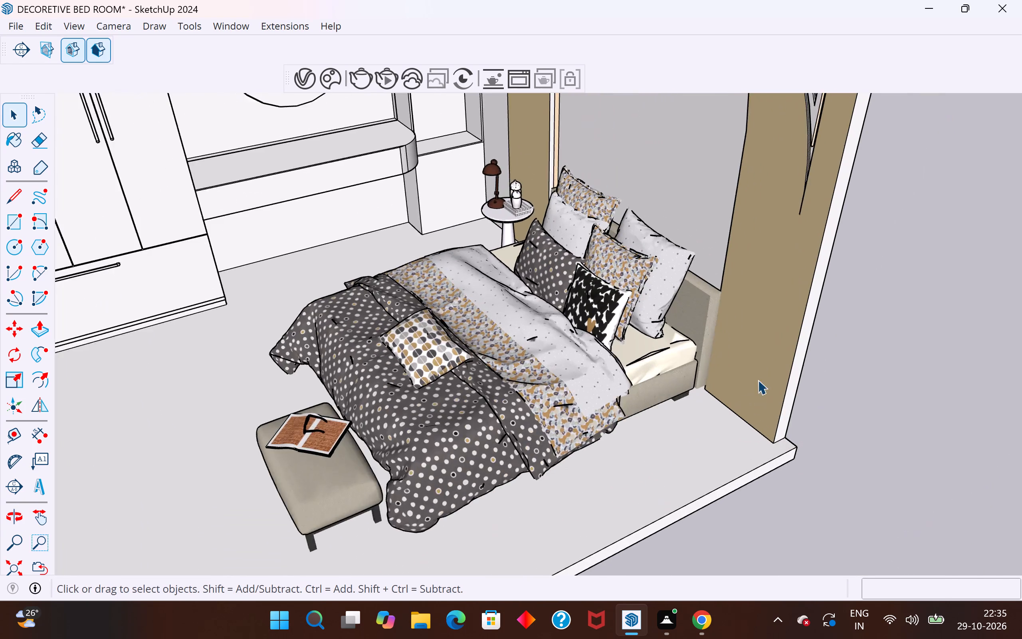
scroll(758, 380, up, 4)
click(693, 369)
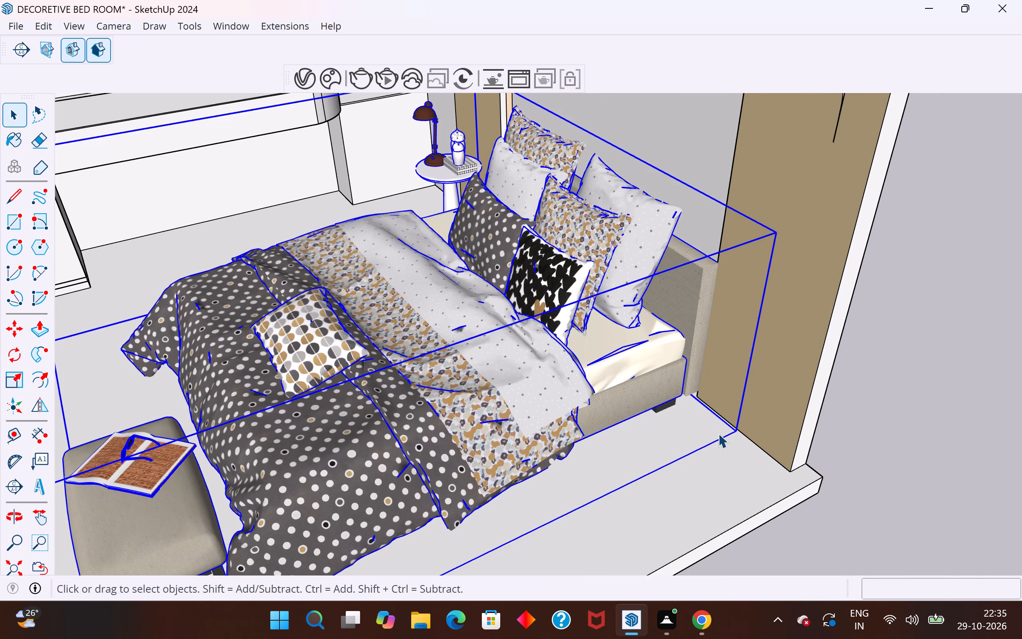
key(m)
scroll(736, 435, up, 9)
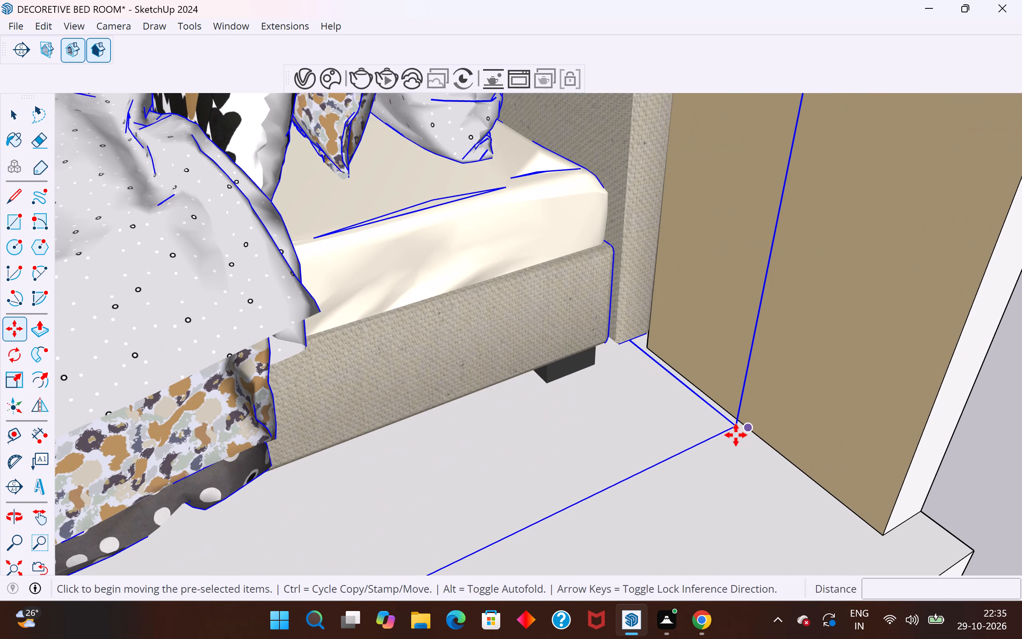
click(736, 425)
click(742, 424)
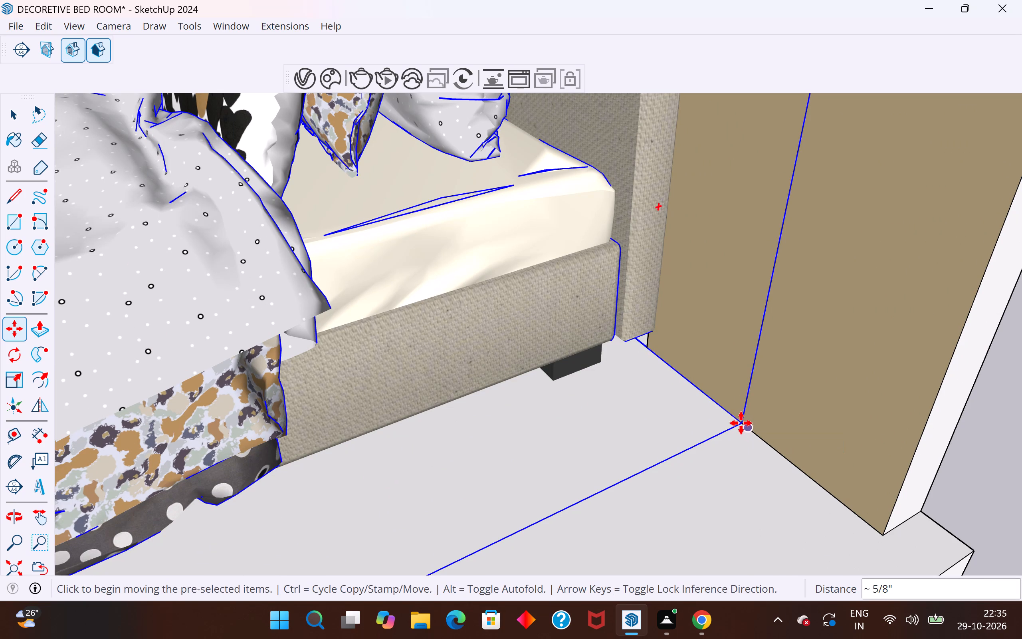
click(741, 423)
click(718, 405)
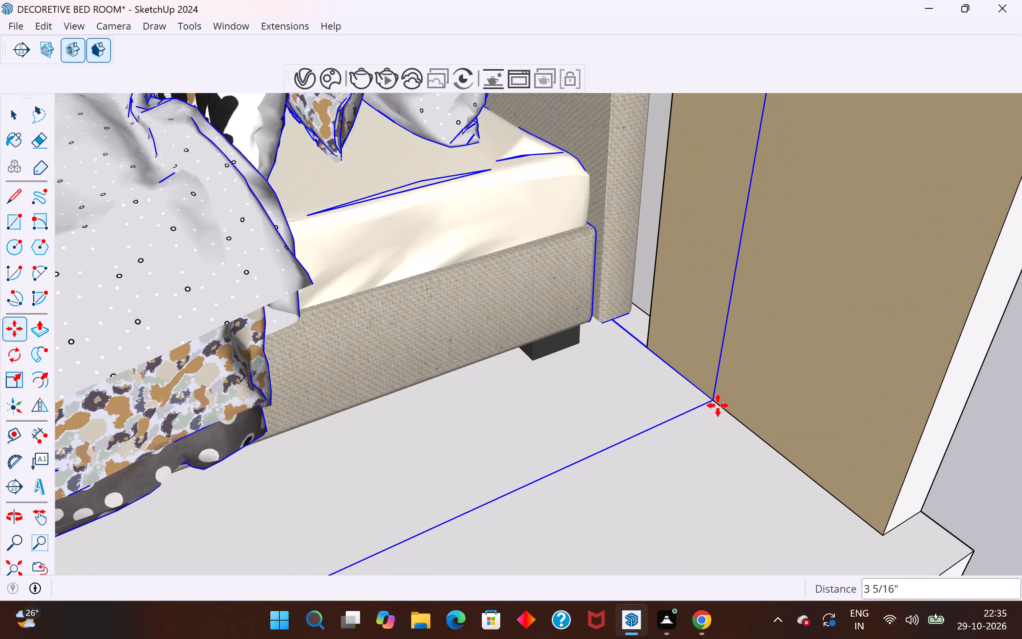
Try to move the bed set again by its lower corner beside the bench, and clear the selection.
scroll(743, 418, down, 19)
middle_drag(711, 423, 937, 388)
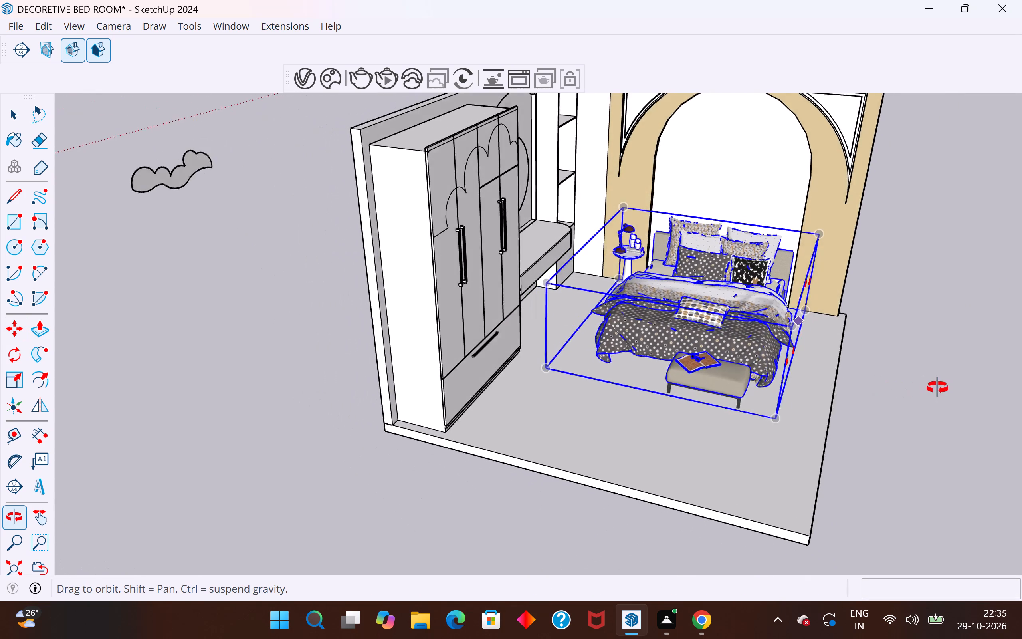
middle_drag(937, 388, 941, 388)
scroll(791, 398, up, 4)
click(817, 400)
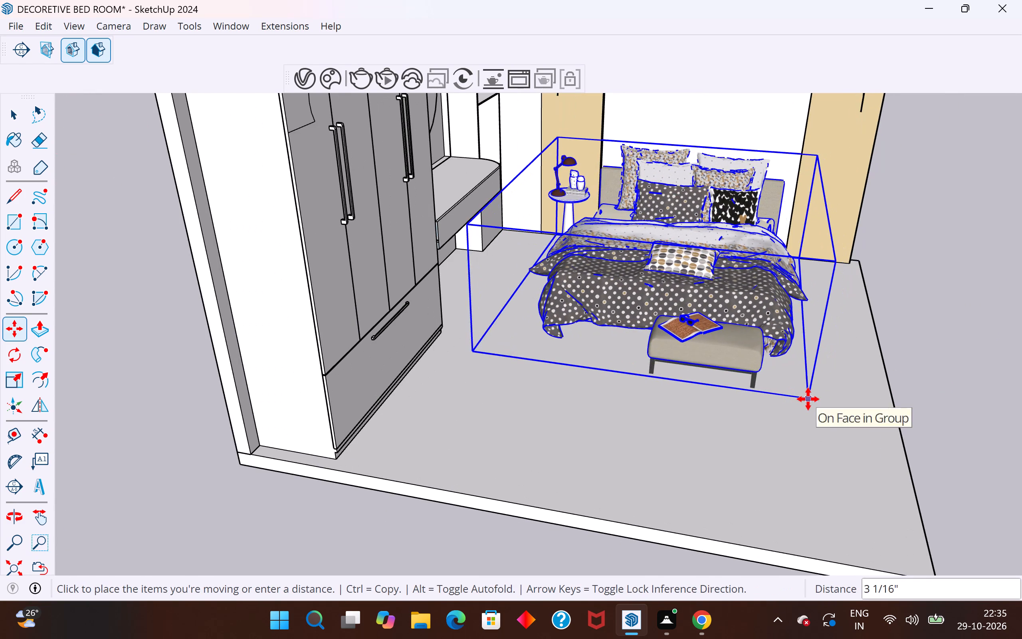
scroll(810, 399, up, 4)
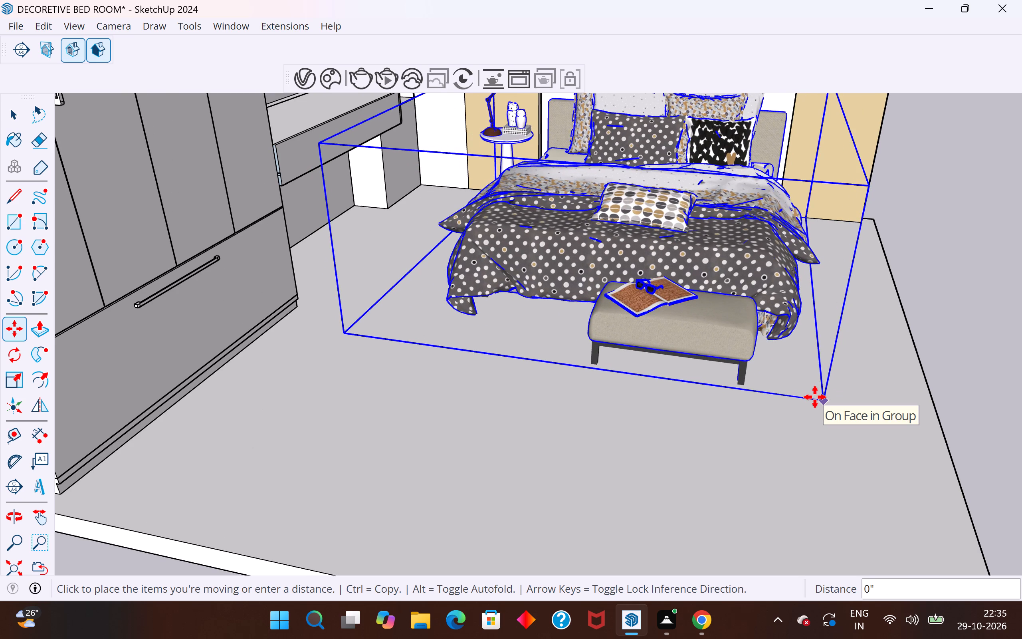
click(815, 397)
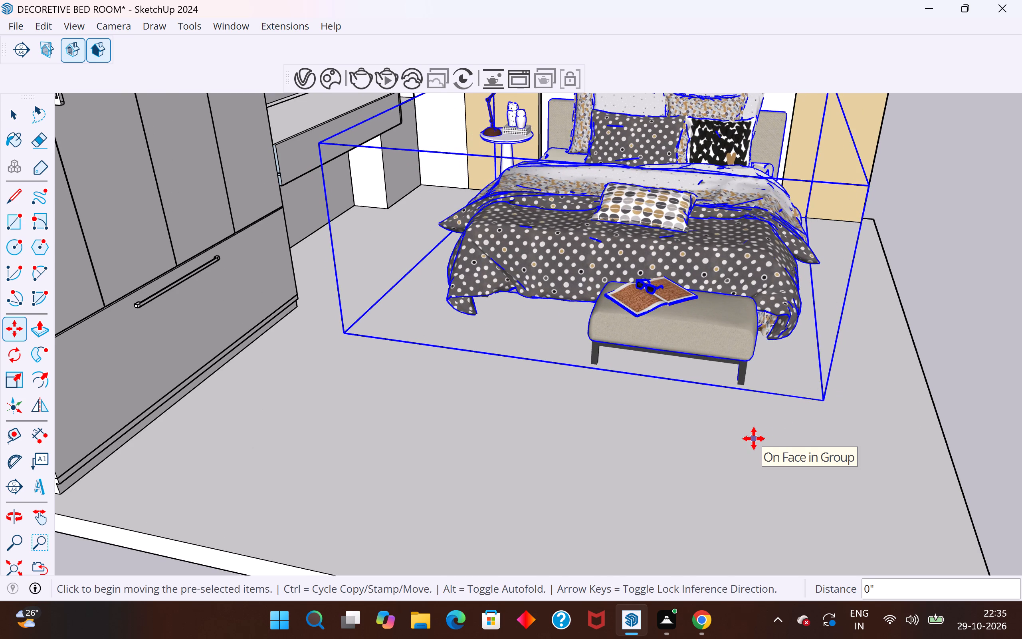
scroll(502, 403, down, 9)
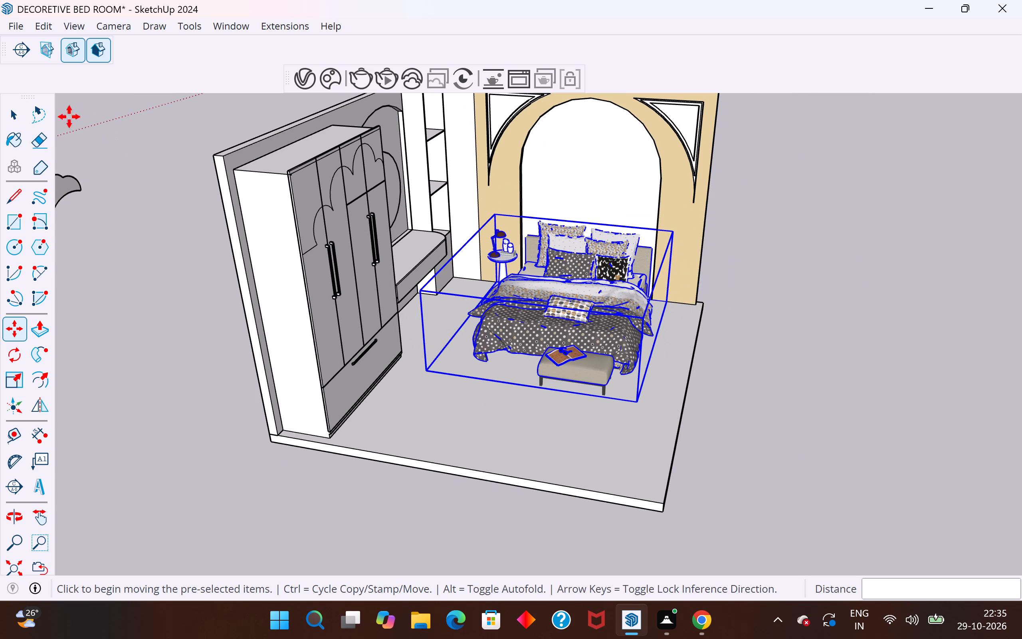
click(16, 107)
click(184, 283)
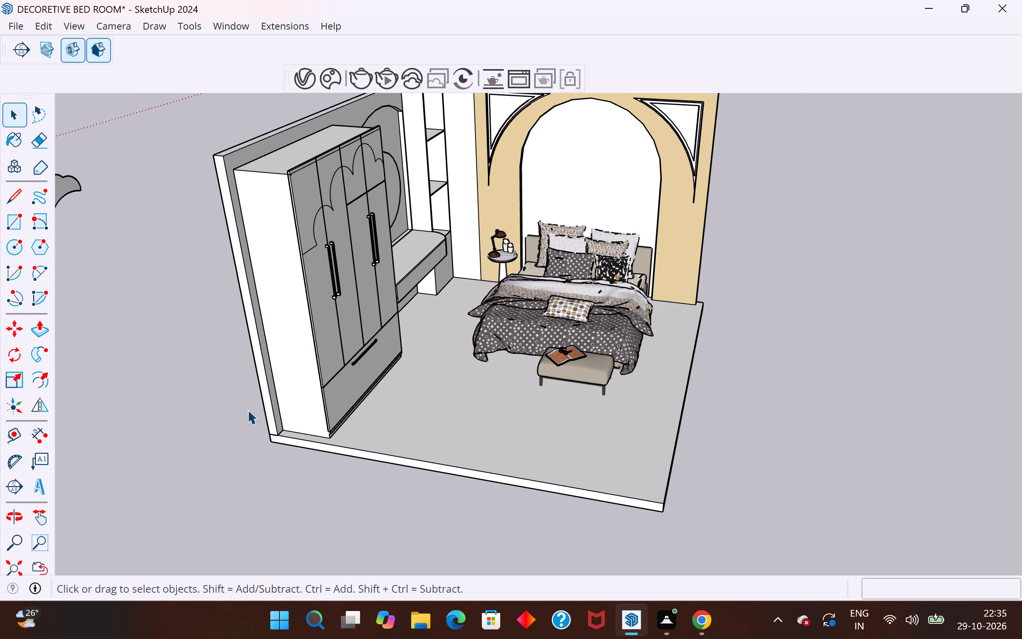
Scale the bed set uniformly by about 1.04 from its lower front corner beside the bench.
middle_drag(248, 410, 305, 321)
scroll(450, 353, down, 5)
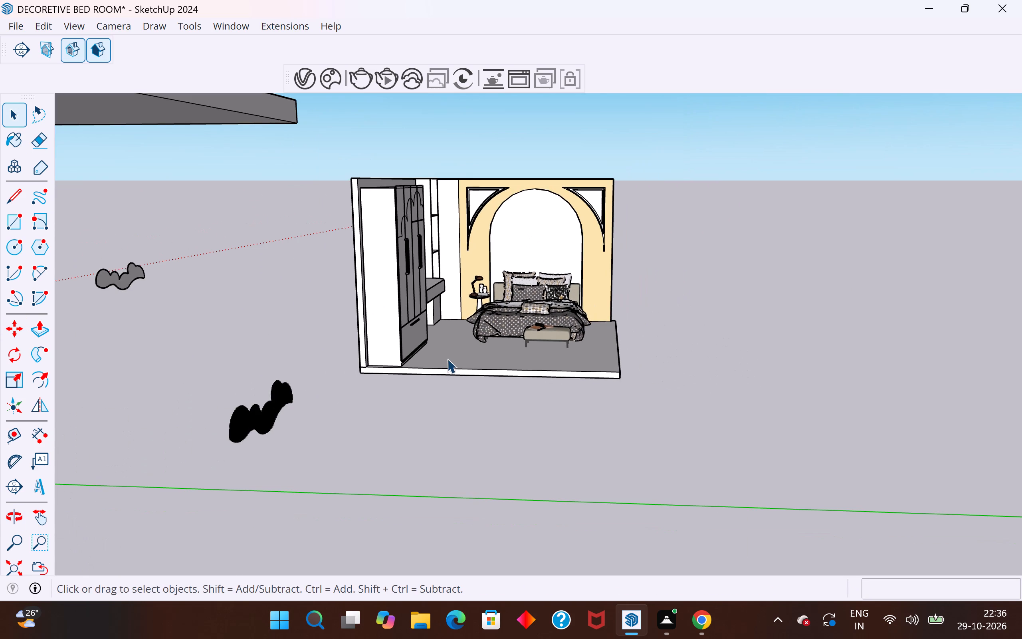
click(710, 315)
scroll(567, 260, up, 4)
middle_drag(572, 296, 455, 440)
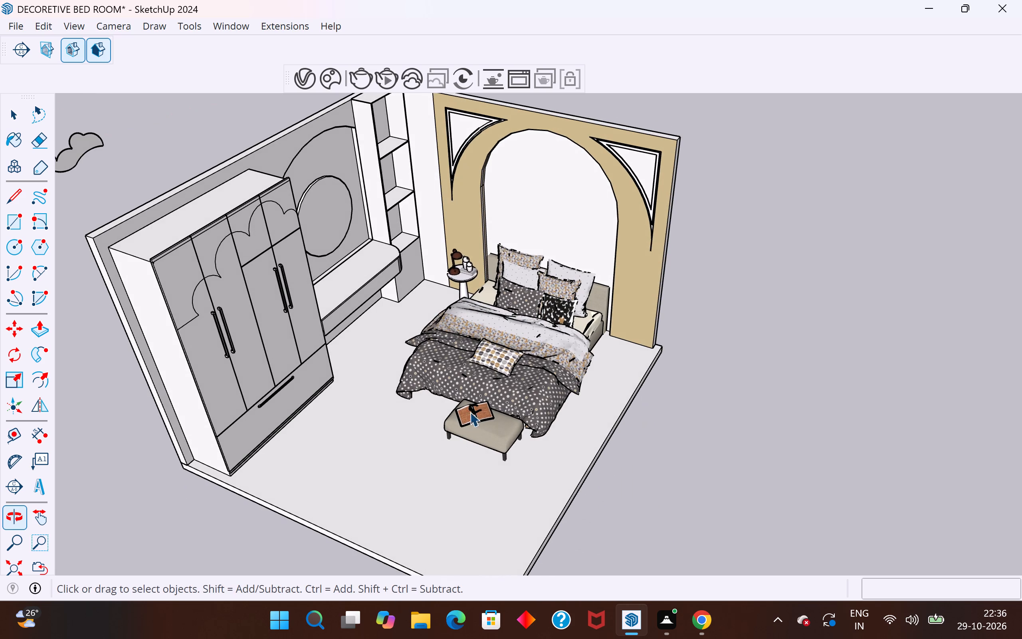
click(483, 389)
key(s)
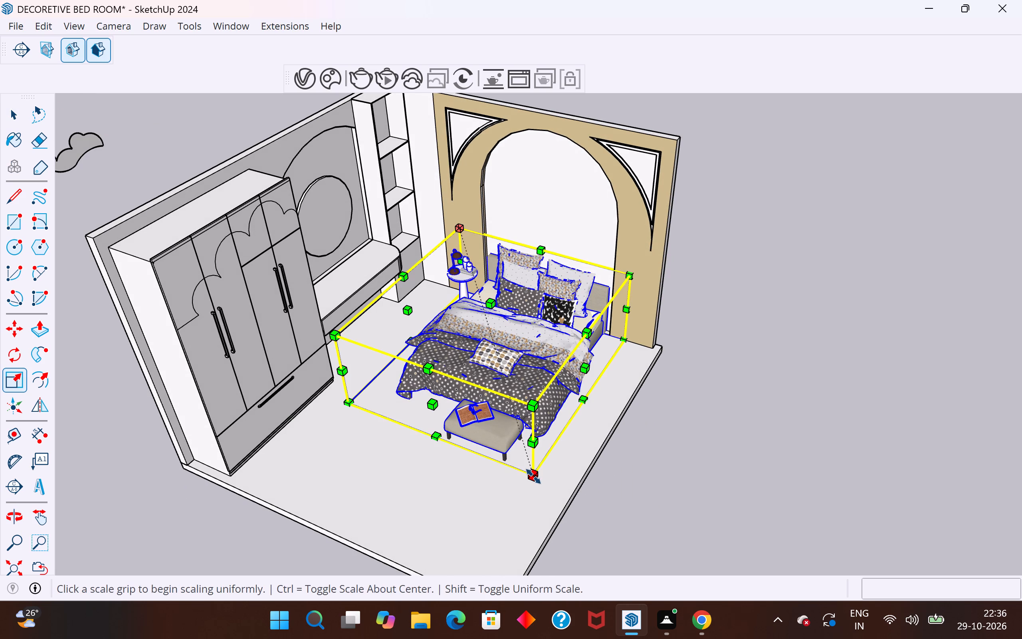
ctrl+drag(533, 476, 538, 480)
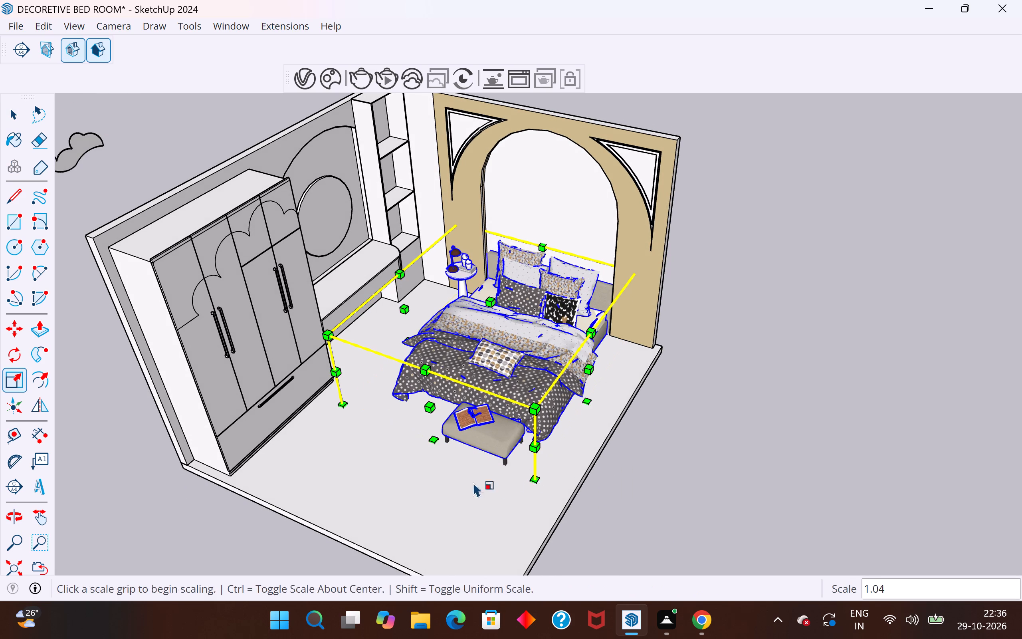
Nudge the bed set about 9/16" by its lower front corner on the wardrobe side, and touch it up from the opposite front corner.
middle_drag(475, 482, 655, 410)
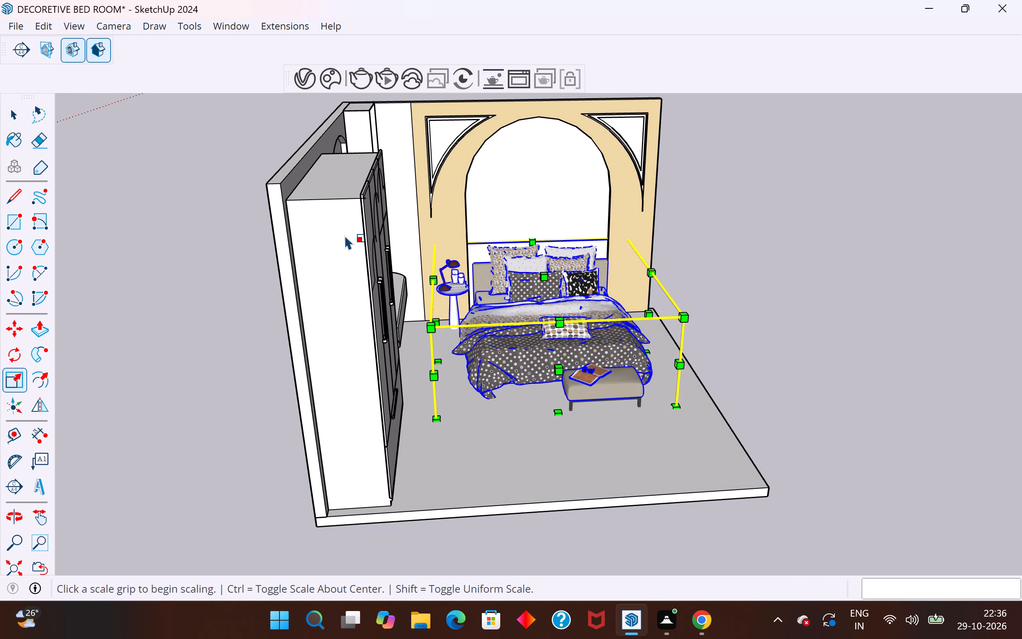
key(m)
scroll(456, 397, up, 3)
click(430, 433)
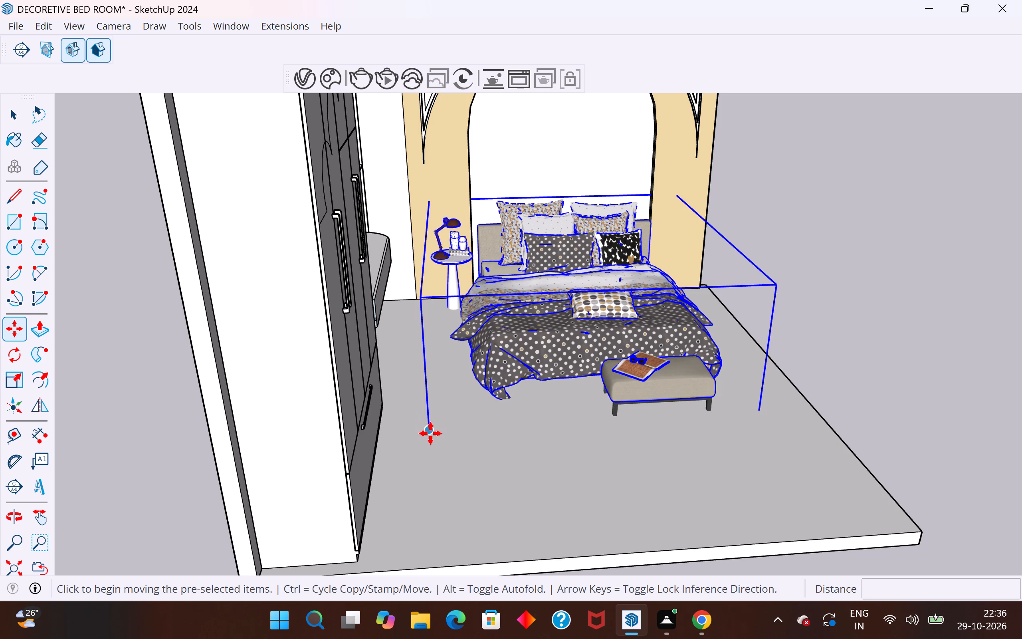
scroll(430, 433, up, 4)
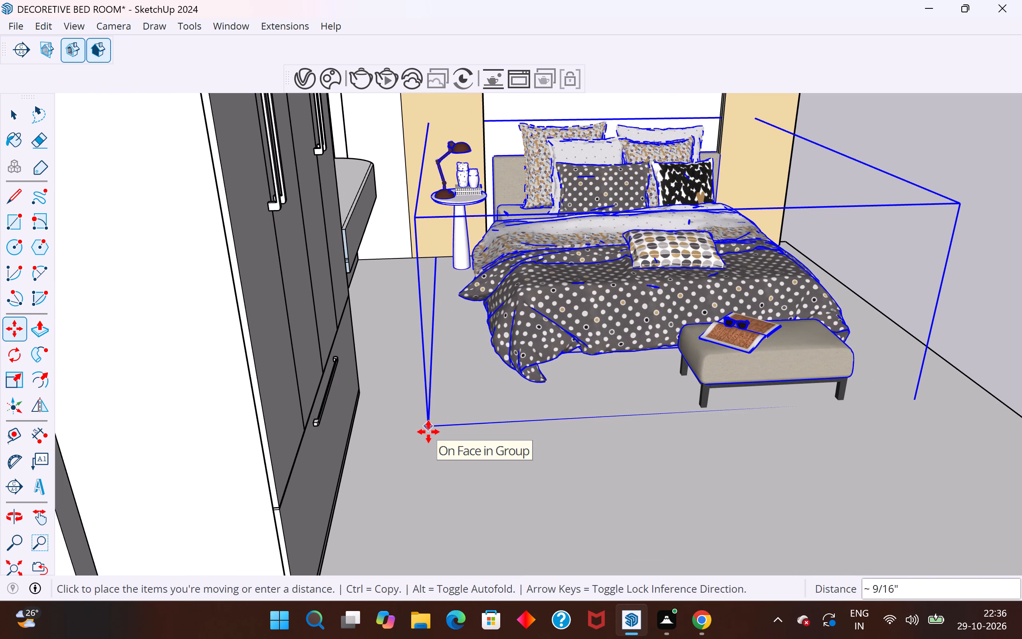
click(430, 426)
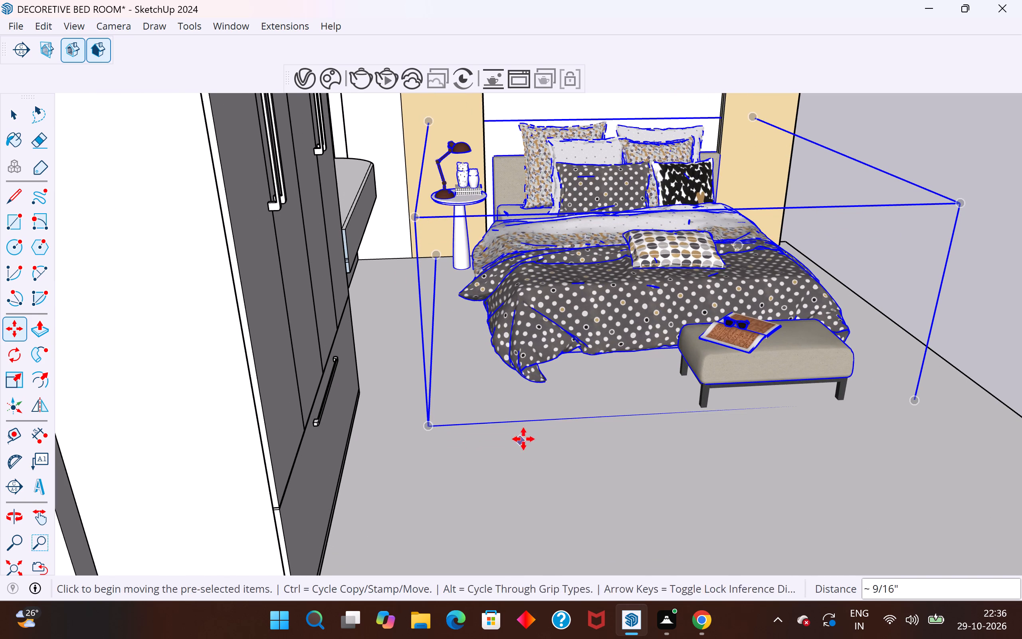
middle_drag(519, 434, 196, 372)
scroll(491, 443, up, 1)
middle_drag(514, 454, 564, 462)
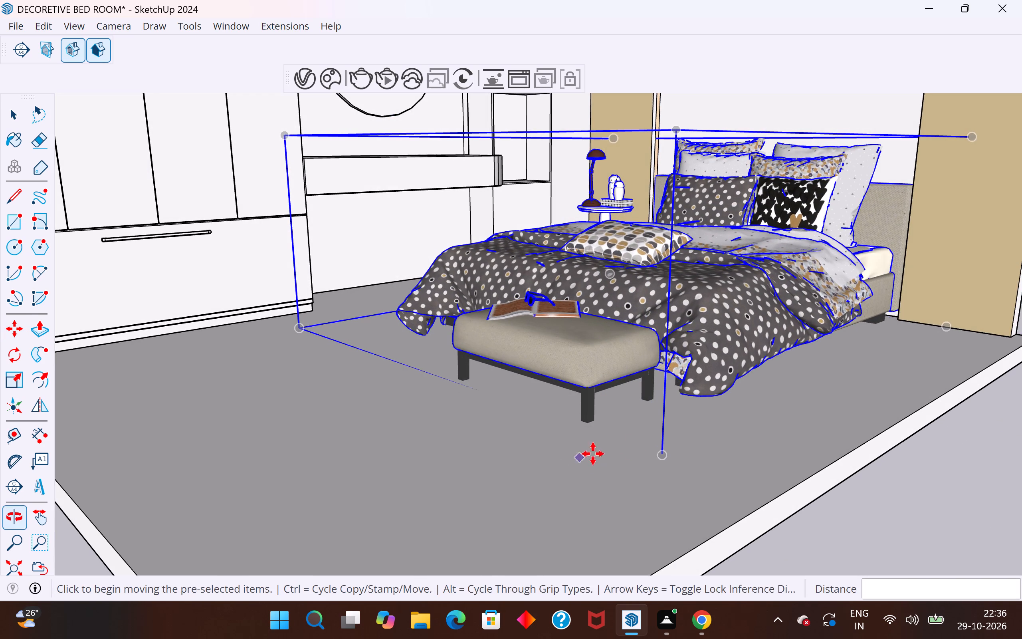
click(661, 458)
click(661, 455)
Move the bed set about 2 5/8" so its lower back corner beside the side table meets the arched panel's base.
middle_drag(527, 456, 849, 391)
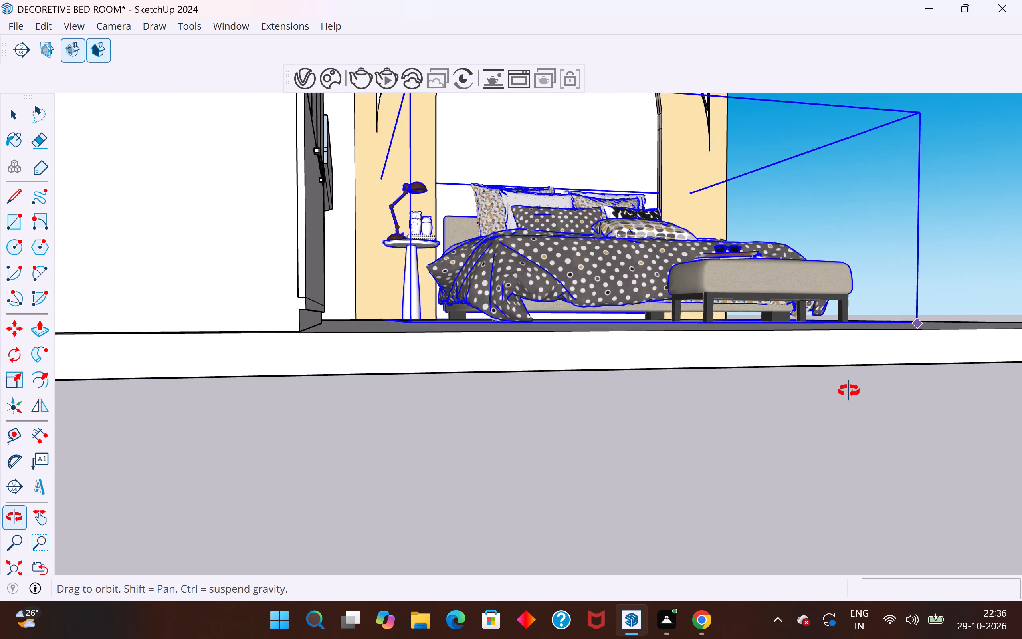
middle_drag(849, 391, 595, 492)
scroll(411, 386, down, 5)
middle_drag(556, 389, 737, 503)
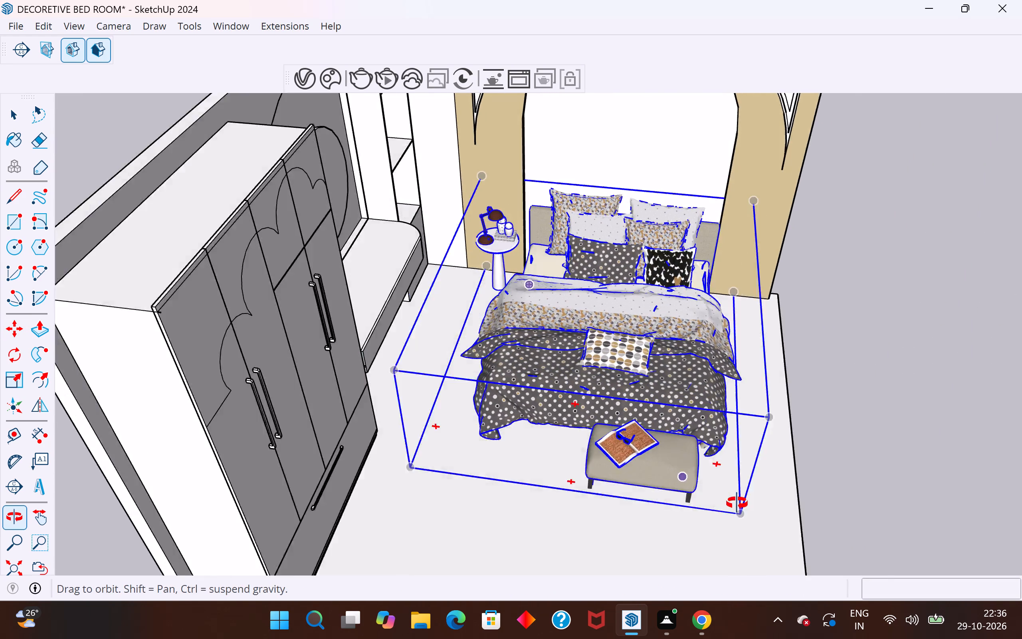
middle_drag(737, 503, 742, 503)
scroll(460, 255, up, 8)
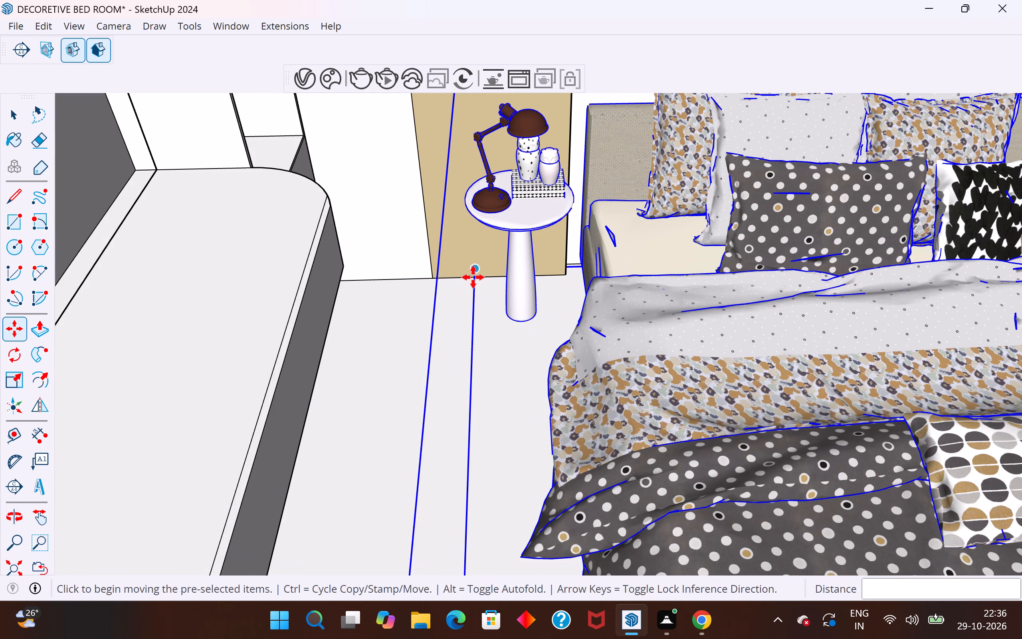
click(473, 276)
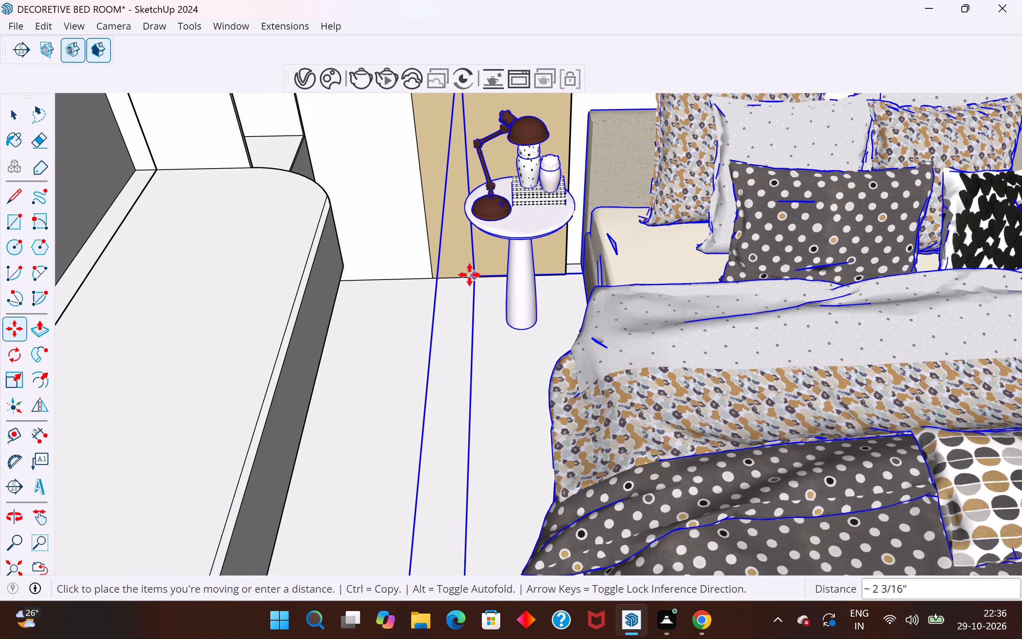
scroll(469, 275, up, 4)
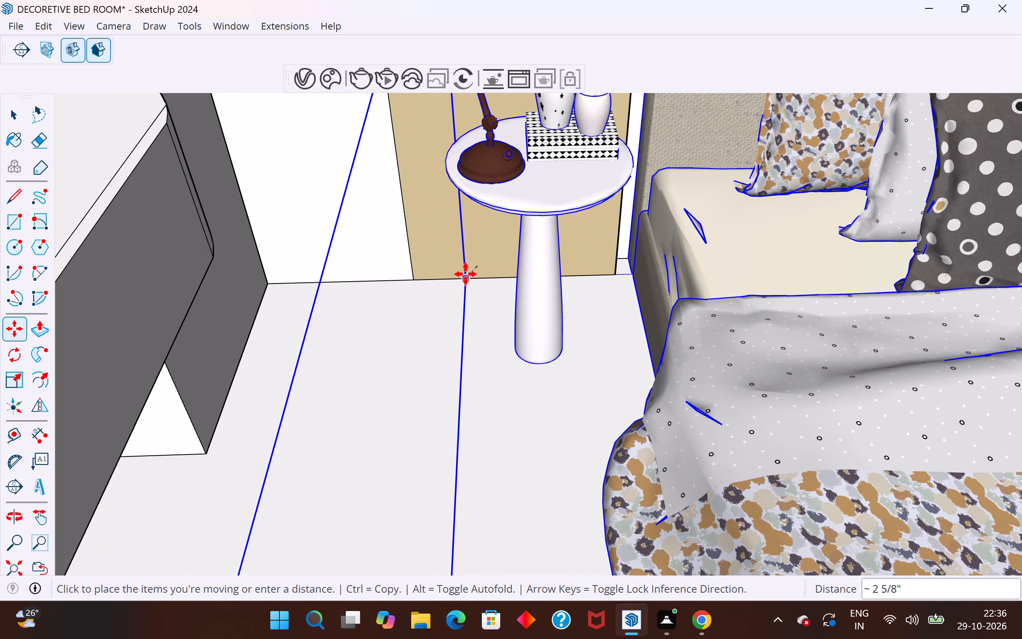
click(464, 277)
scroll(464, 277, down, 3)
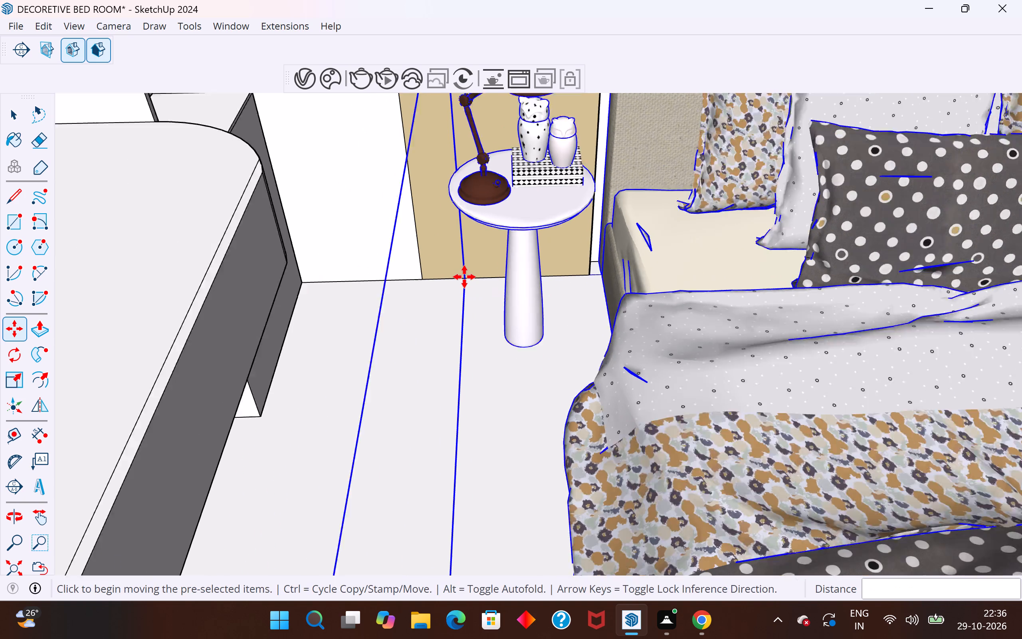
scroll(464, 277, down, 10)
middle_drag(847, 266, 643, 191)
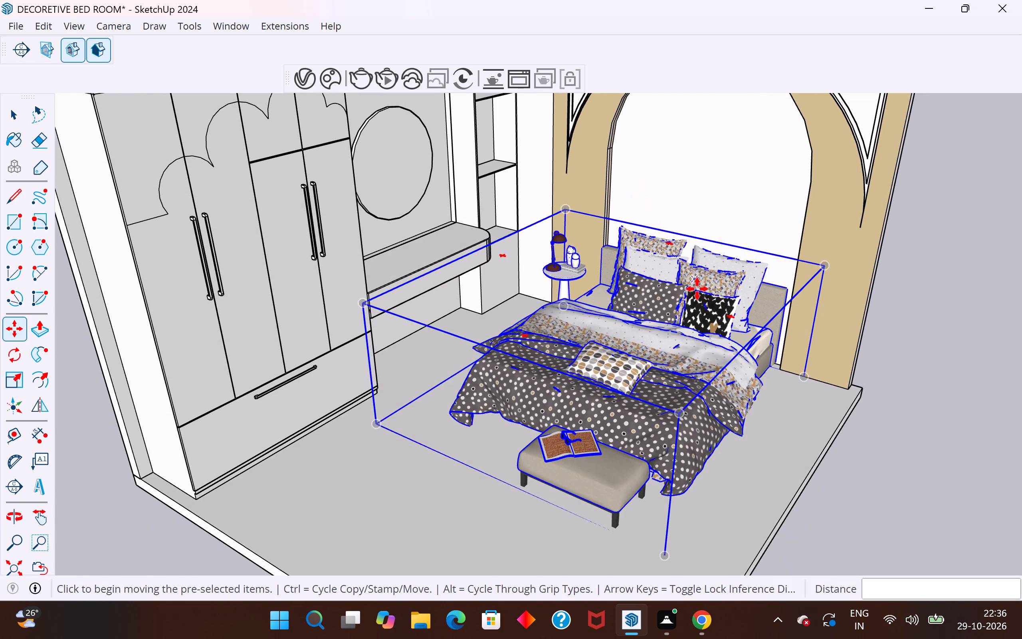
click(20, 110)
click(107, 460)
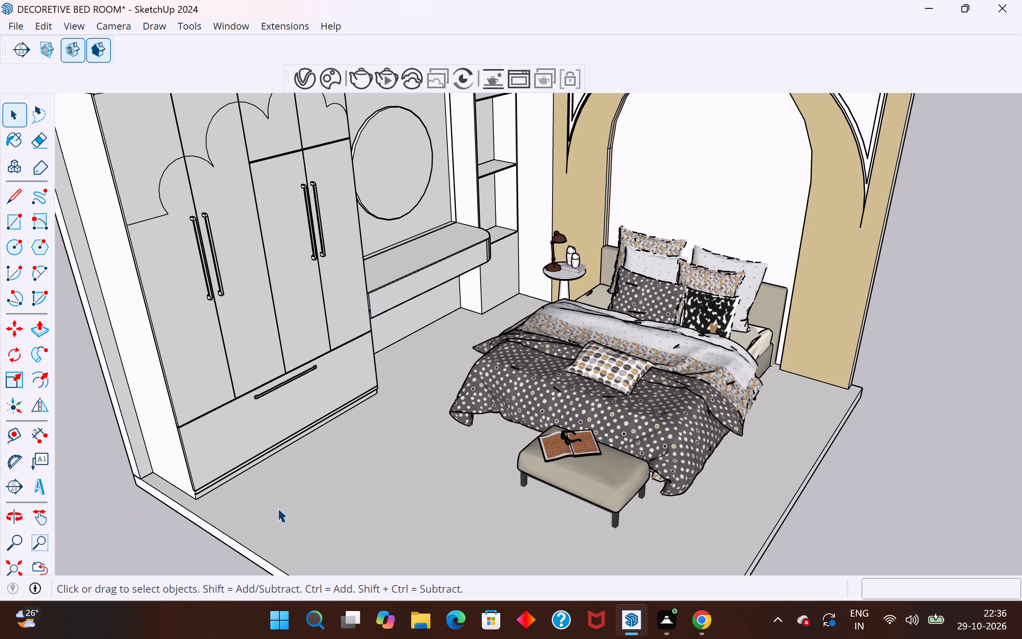
Examine the furnished bedroom from several angles and compare it with the reference bedroom image.
scroll(385, 316, down, 5)
scroll(531, 276, up, 6)
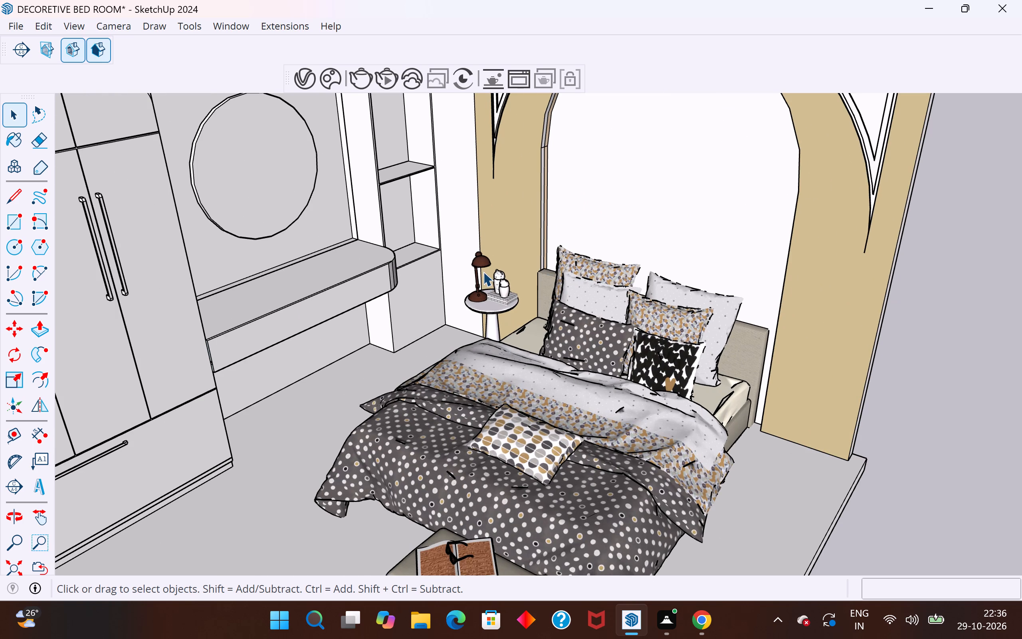
scroll(568, 377, down, 8)
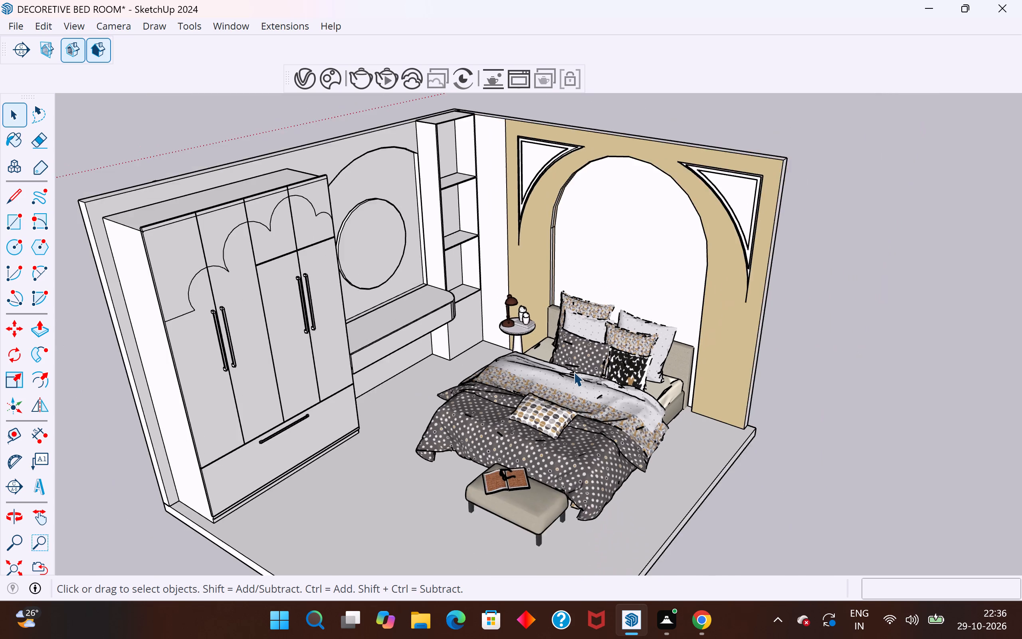
scroll(574, 372, down, 2)
middle_drag(642, 348, 529, 375)
scroll(557, 394, up, 4)
middle_drag(575, 398, 718, 354)
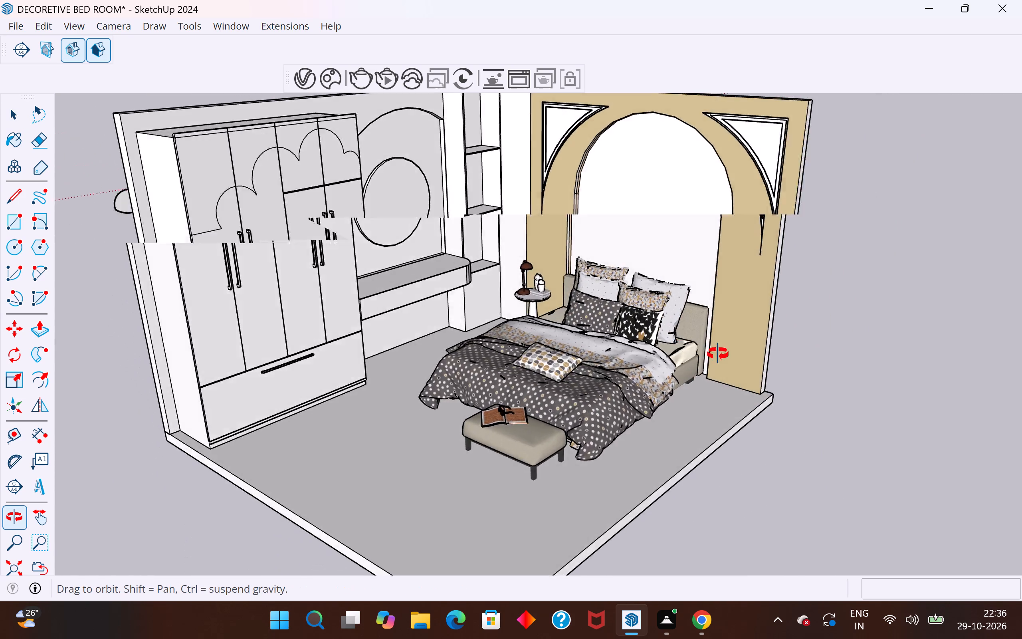
middle_drag(718, 354, 759, 379)
scroll(759, 379, up, 1)
scroll(750, 384, down, 18)
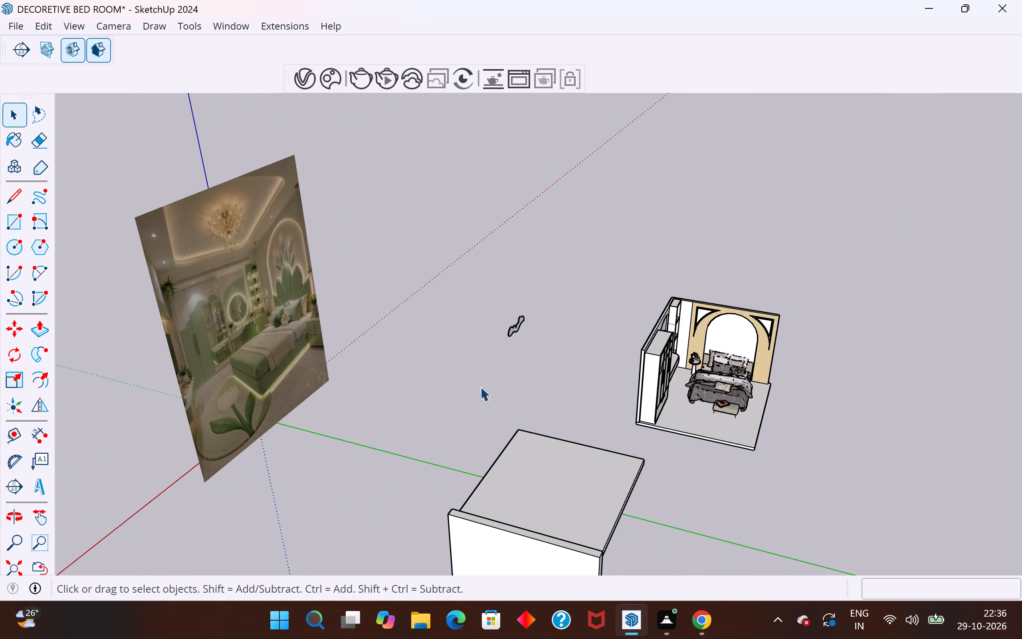
scroll(287, 365, up, 11)
scroll(222, 305, down, 6)
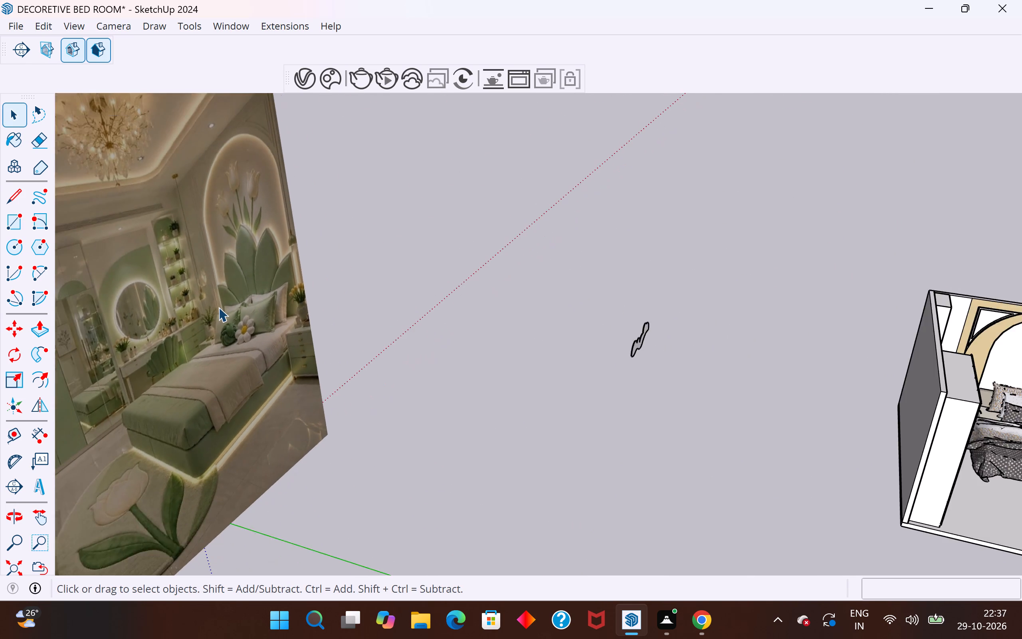
scroll(218, 307, down, 5)
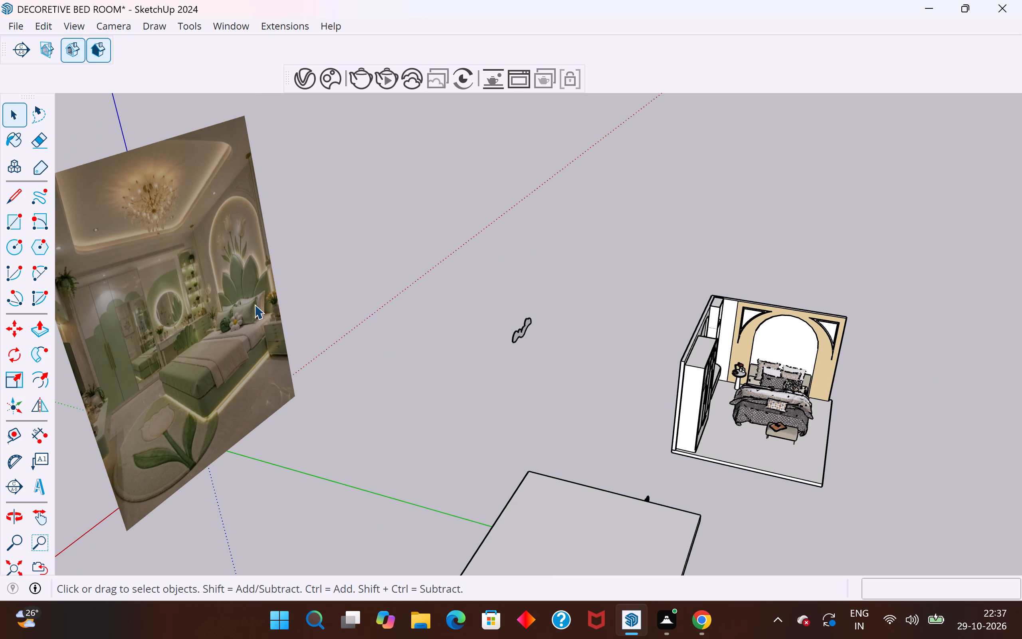
Examine the arched back wall of the bedroom and compare it with the headboard wall in the reference image.
scroll(310, 282, down, 2)
click(728, 329)
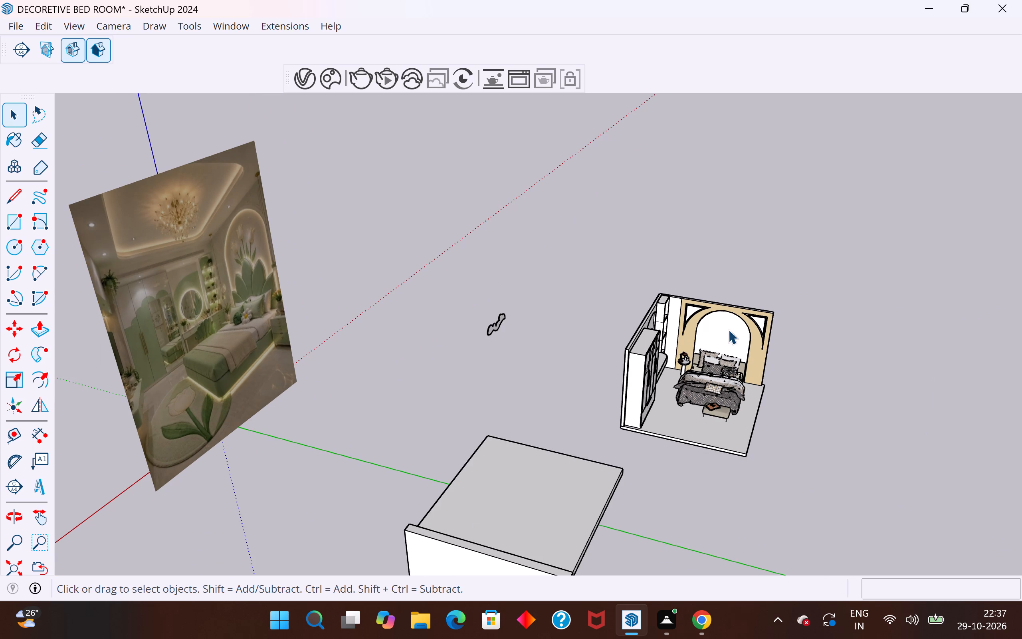
scroll(711, 336, up, 7)
double_click(731, 339)
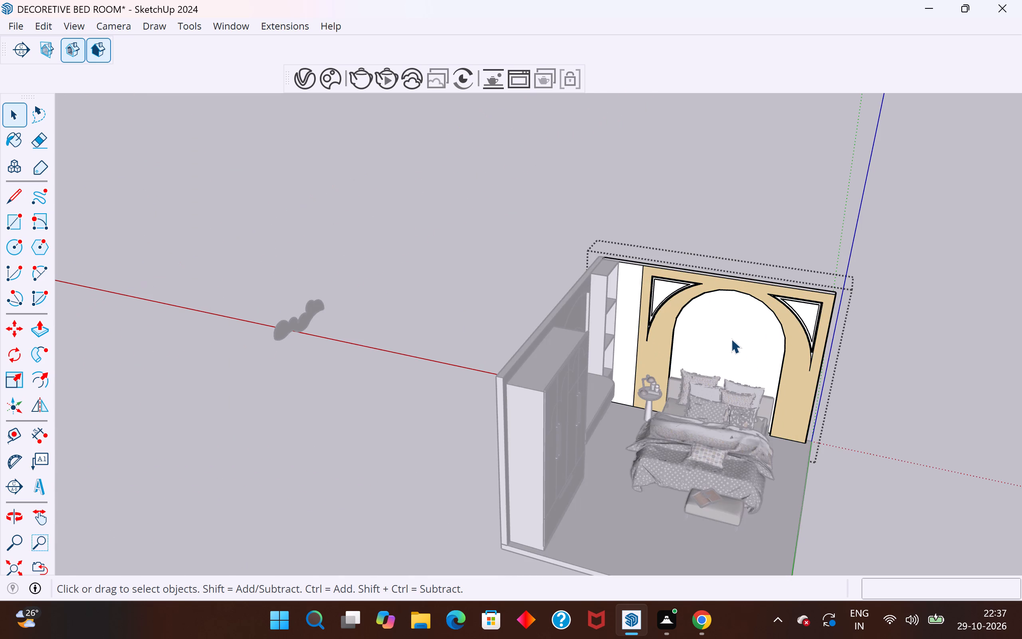
click(739, 335)
scroll(739, 335, down, 11)
scroll(314, 267, up, 3)
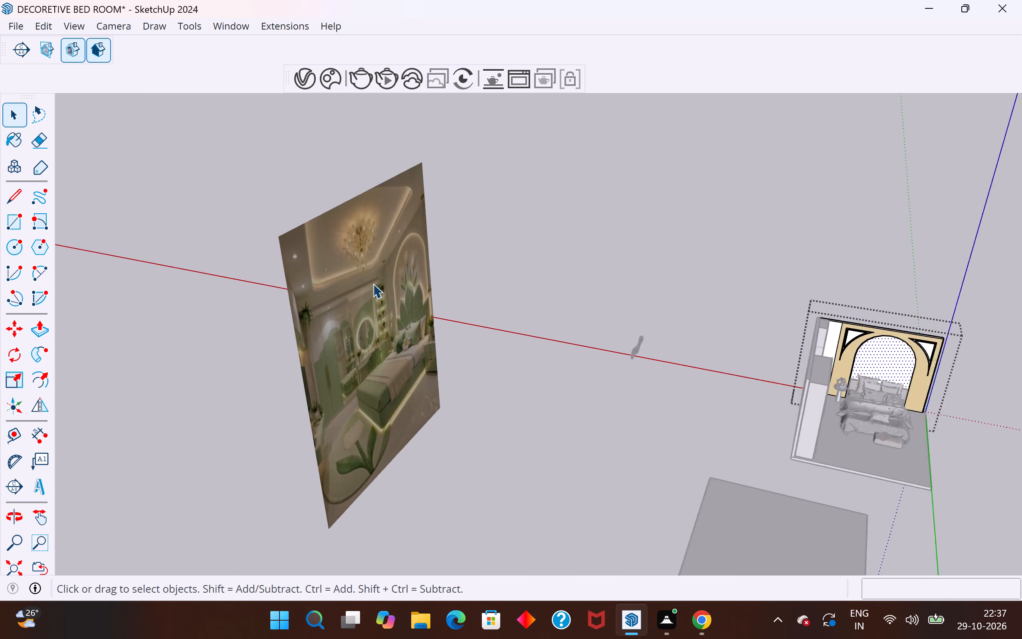
scroll(373, 284, up, 20)
scroll(386, 211, down, 7)
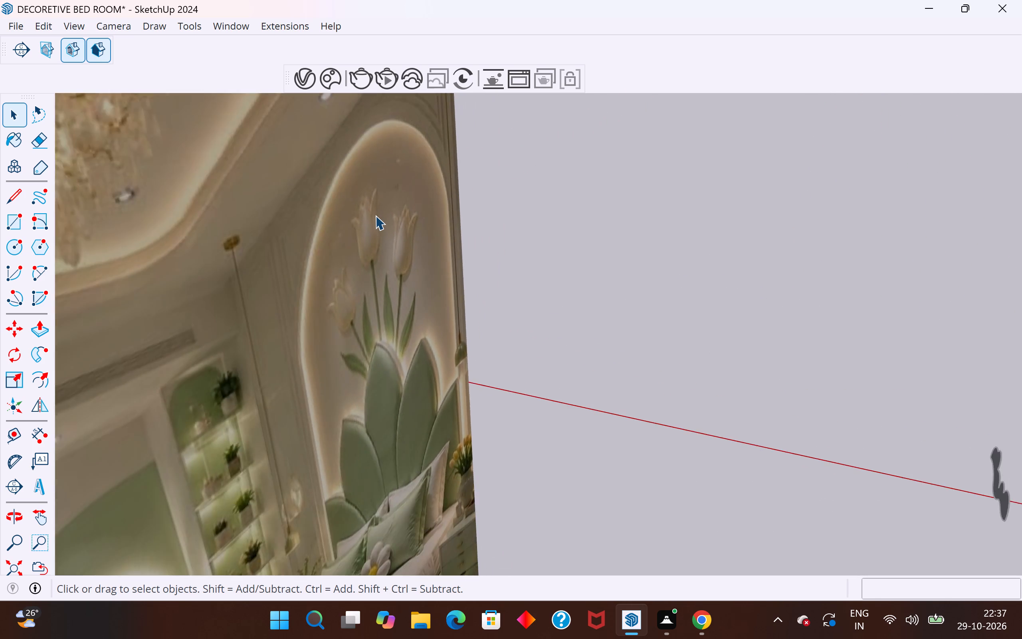
scroll(375, 215, down, 16)
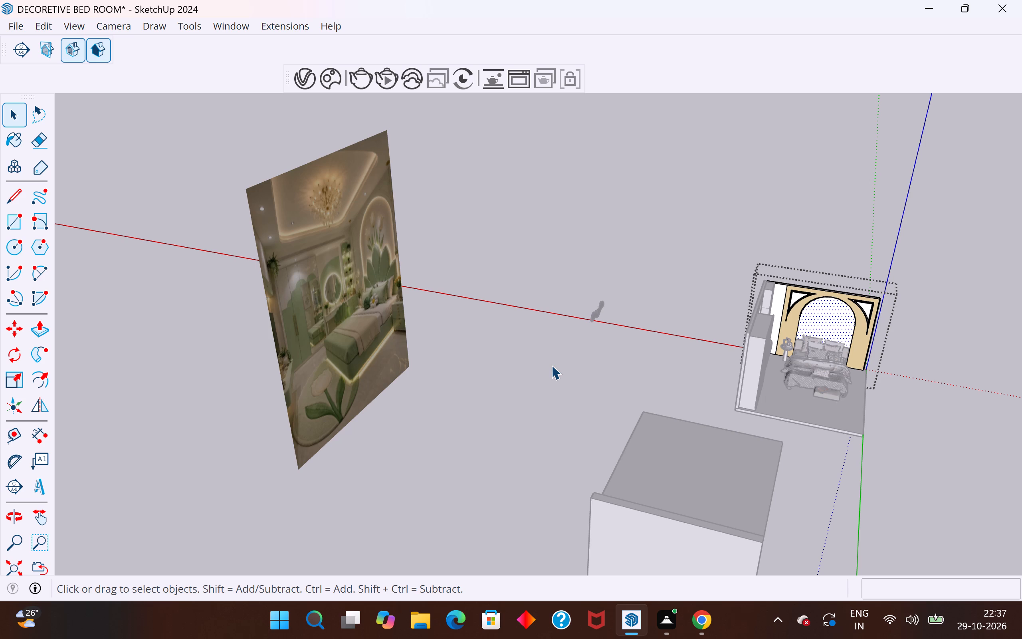
scroll(435, 341, down, 5)
scroll(848, 384, up, 3)
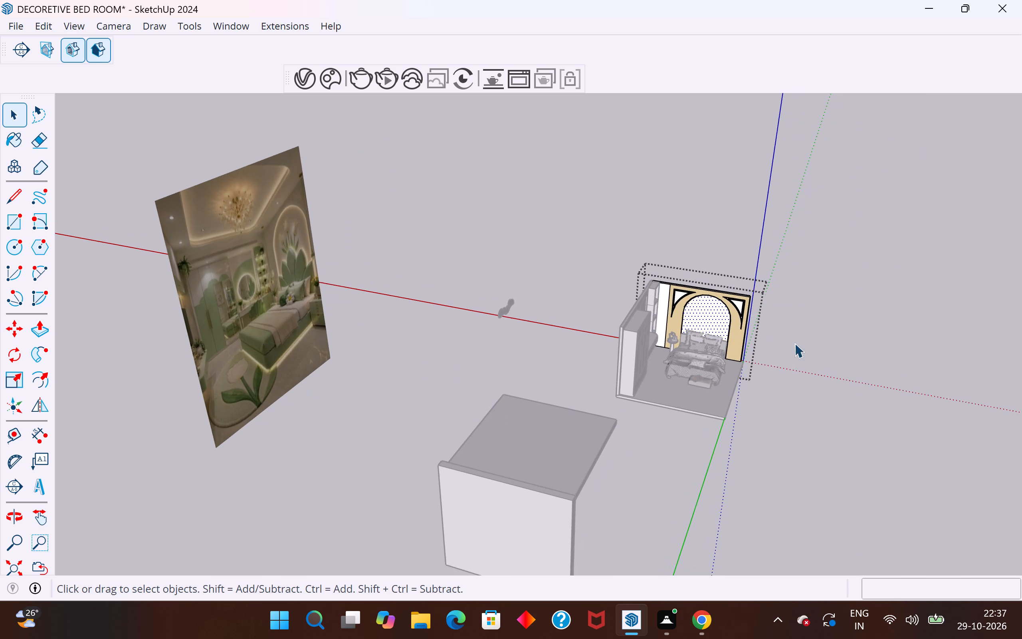
middle_drag(868, 304, 870, 292)
scroll(781, 312, up, 5)
middle_drag(776, 314, 766, 261)
scroll(670, 325, up, 4)
scroll(682, 325, down, 3)
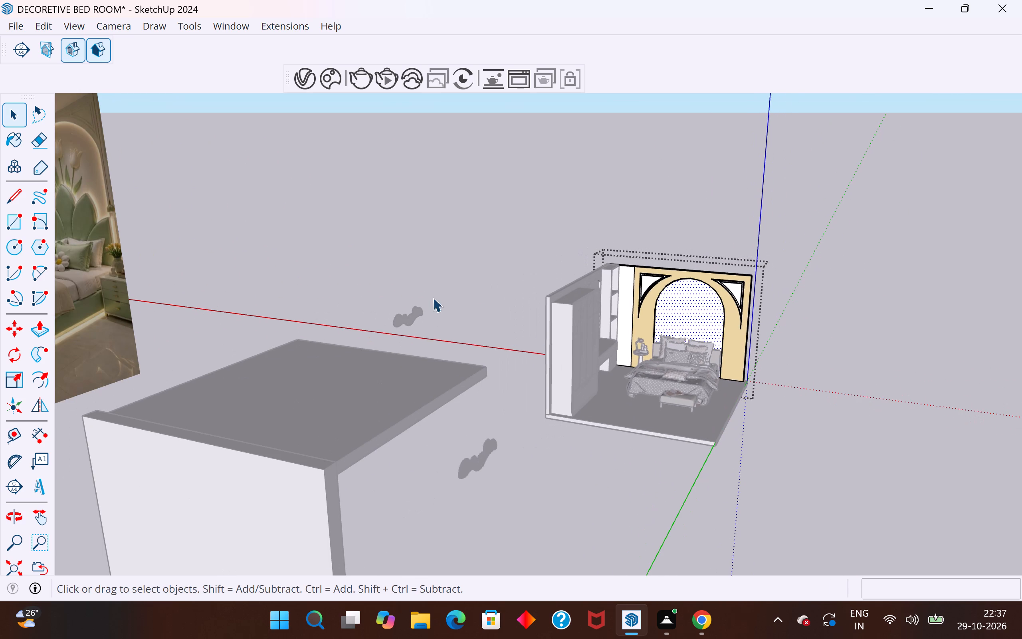
scroll(351, 276, down, 5)
scroll(105, 203, down, 4)
scroll(493, 249, up, 3)
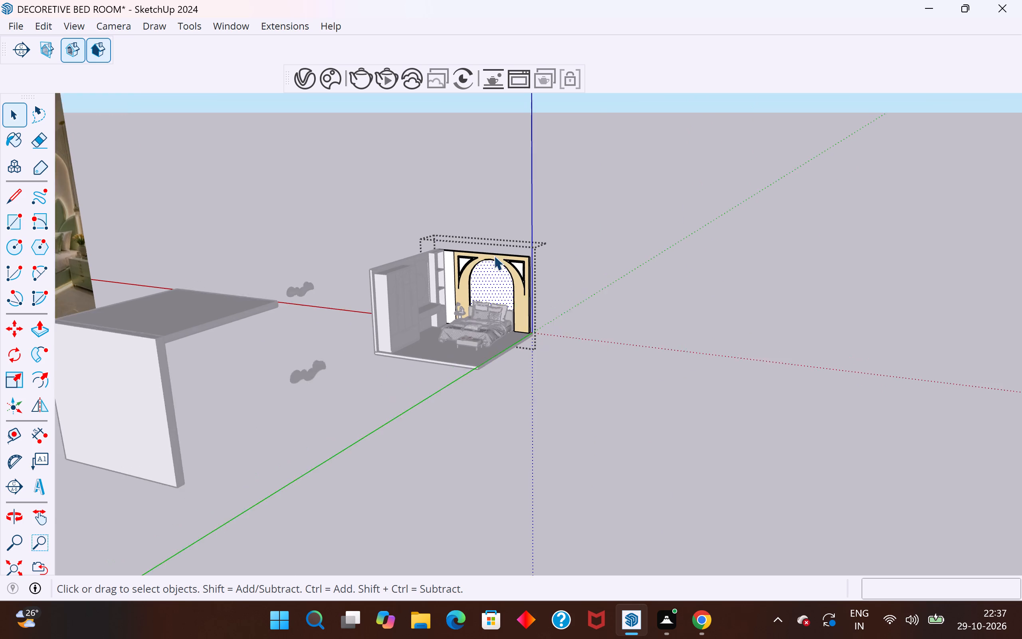
scroll(489, 272, up, 7)
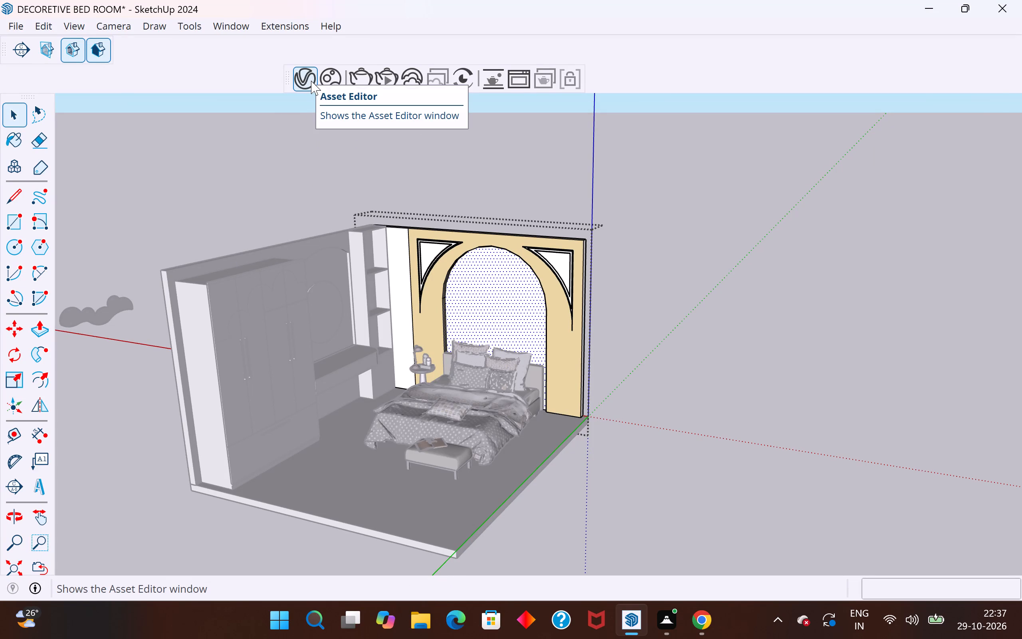
Create a new Generic material in the V-Ray Asset Editor.
click(311, 81)
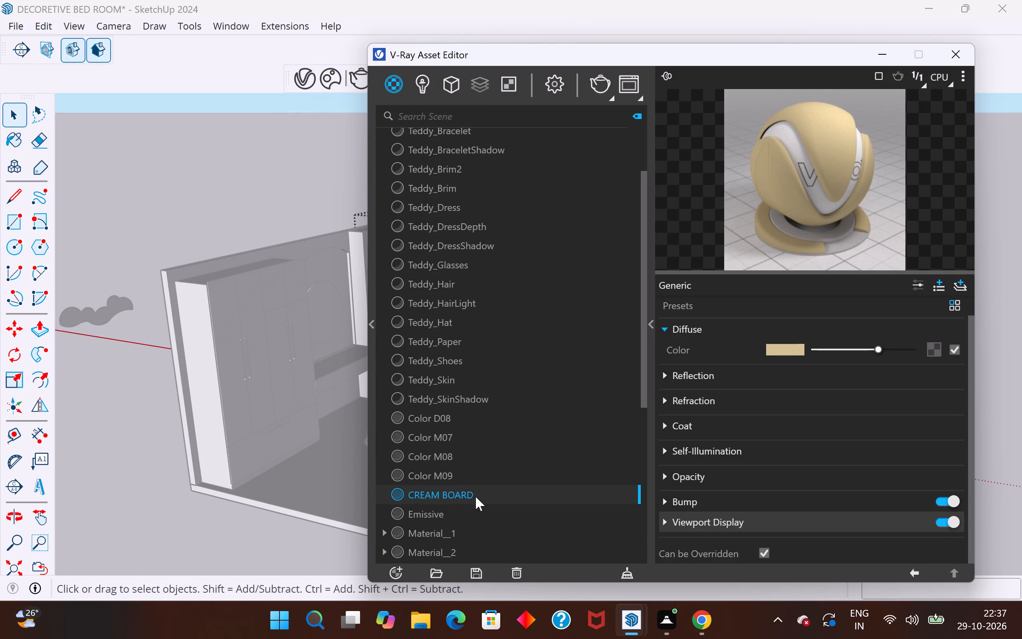
right_click(394, 91)
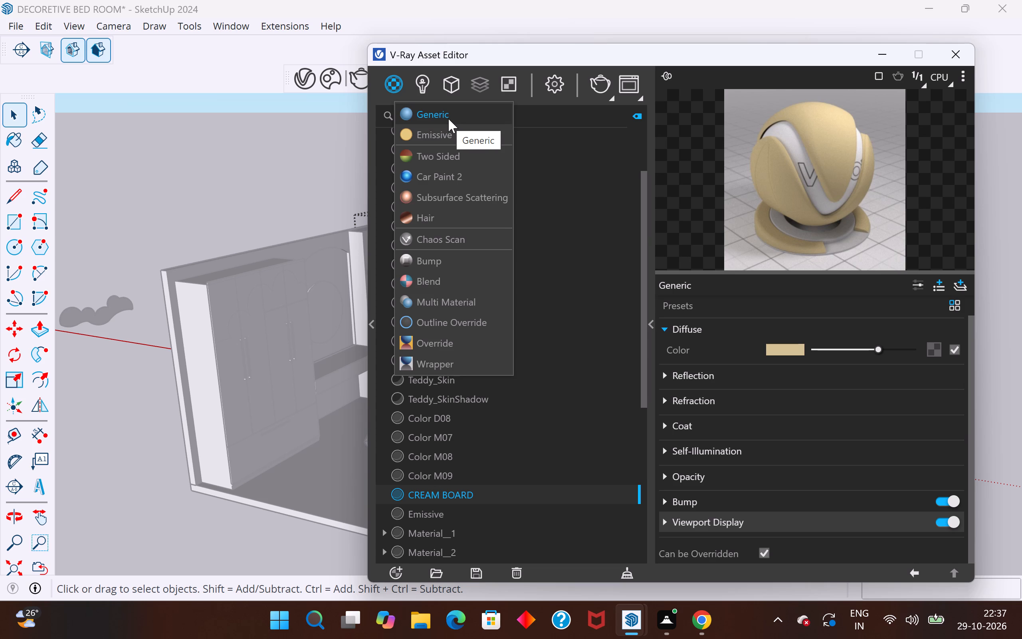
click(448, 119)
Rename the new Generic material as BACK Wll colour.
click(450, 531)
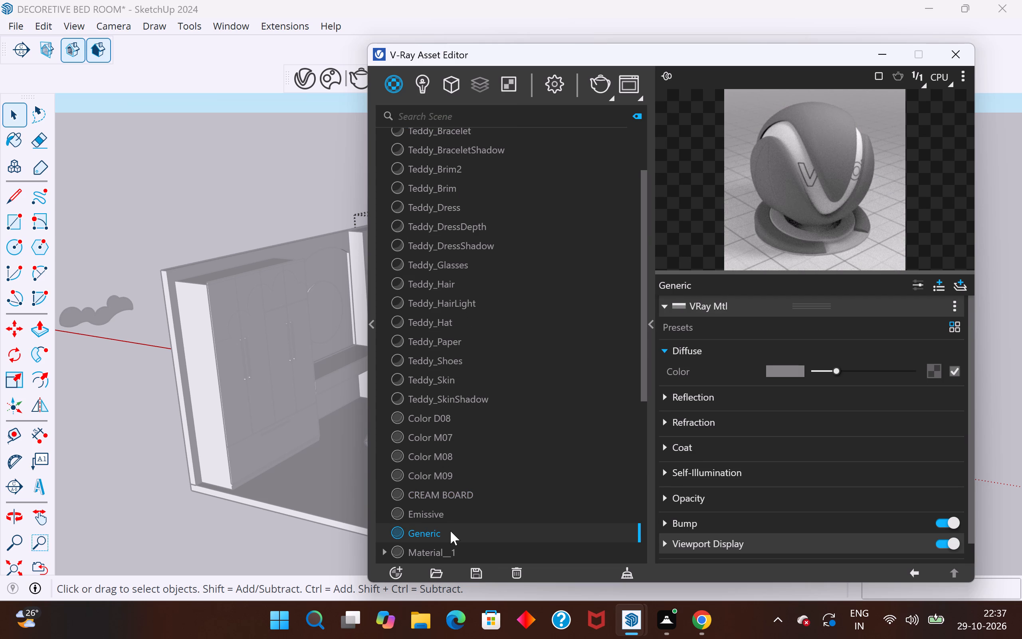
key(BackSpace)
key(BackSpace)
click(450, 531)
right_click(450, 531)
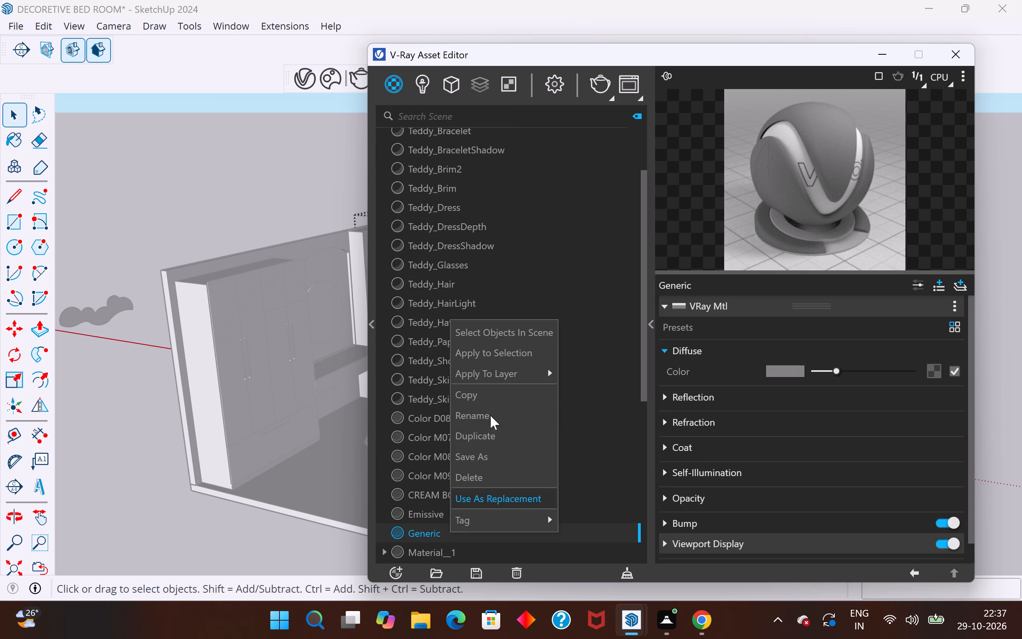
click(504, 414)
key(BackSpace)
key(BackSpace)
key(BackSpace)
key(BackSpace)
key(BackSpace)
key(BackSpace)
key(BackSpace)
key(BackSpace)
key(BackSpace)
key(BackSpace)
key(BackSpace)
key(BackSpace)
key(BackSpace)
key(BackSpace)
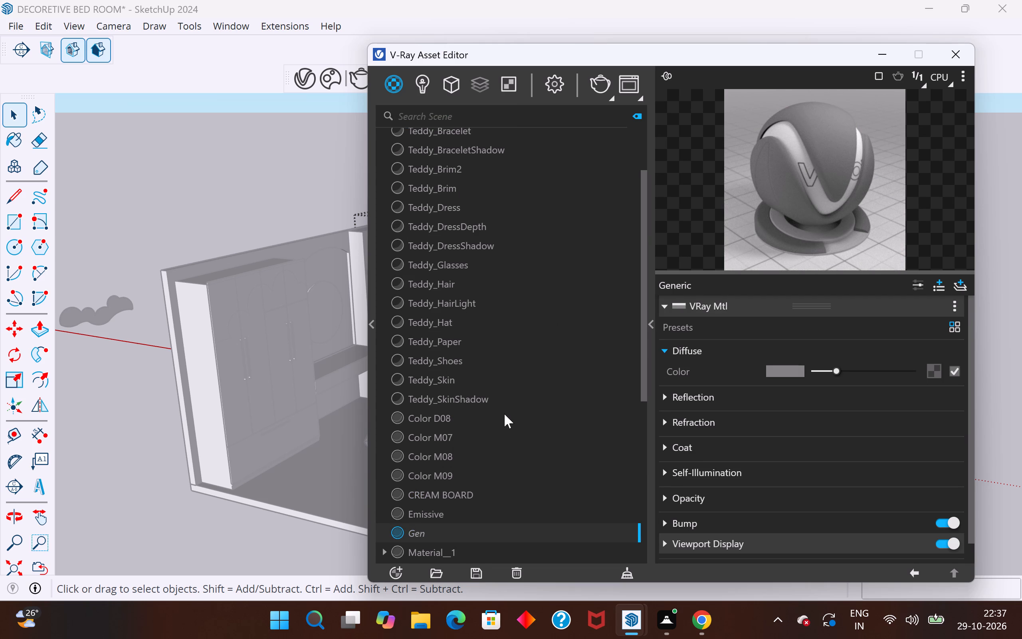
text(BACK W)
text(ll)
key(space)
text(colour)
key(Return)
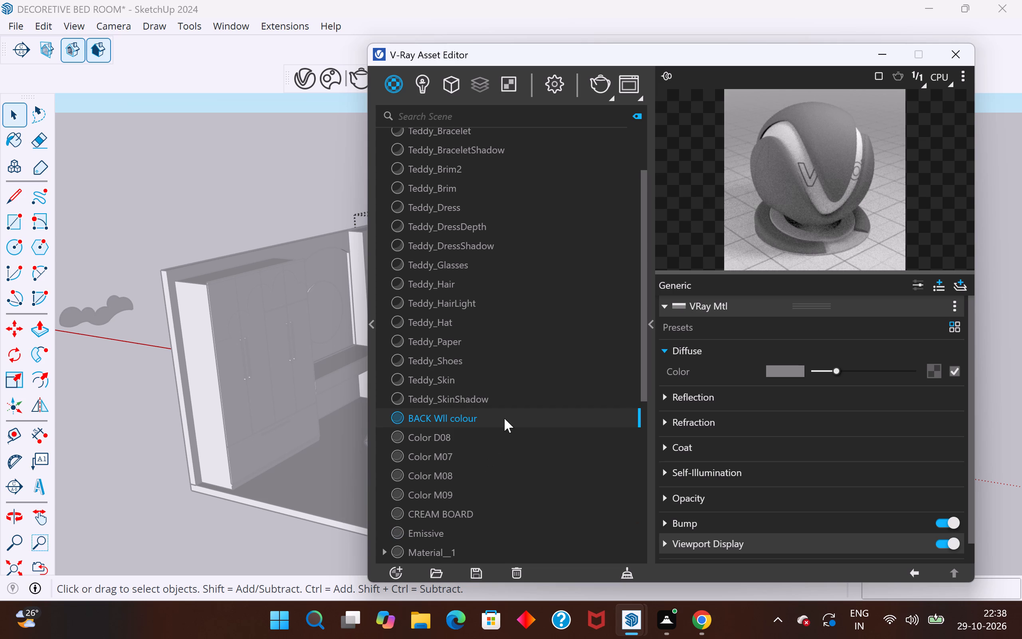
Correct the new material's name to BACK Wall colour.
click(444, 419)
right_click(444, 419)
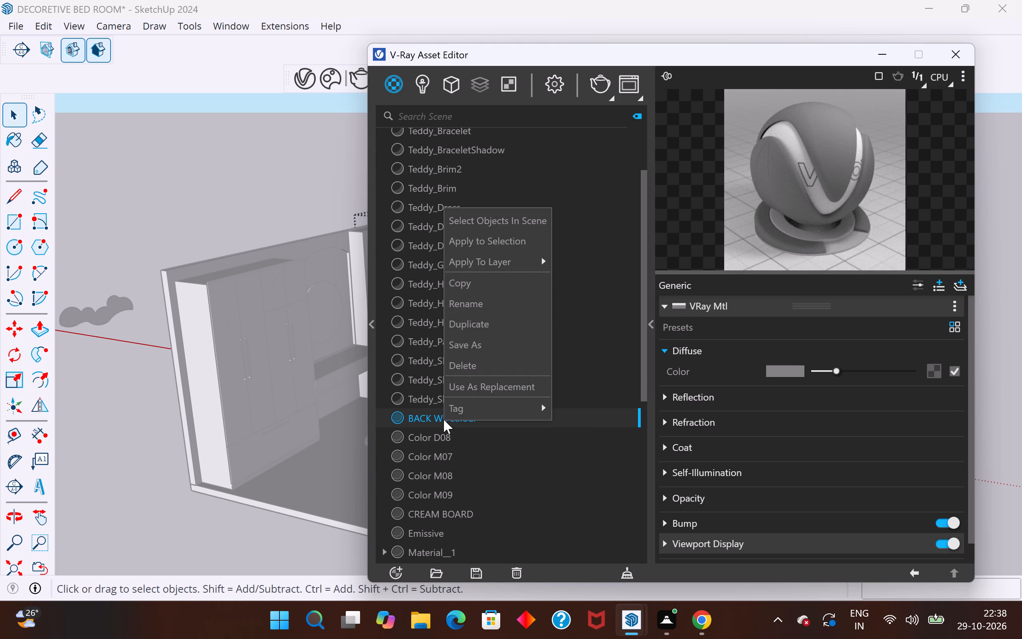
click(485, 309)
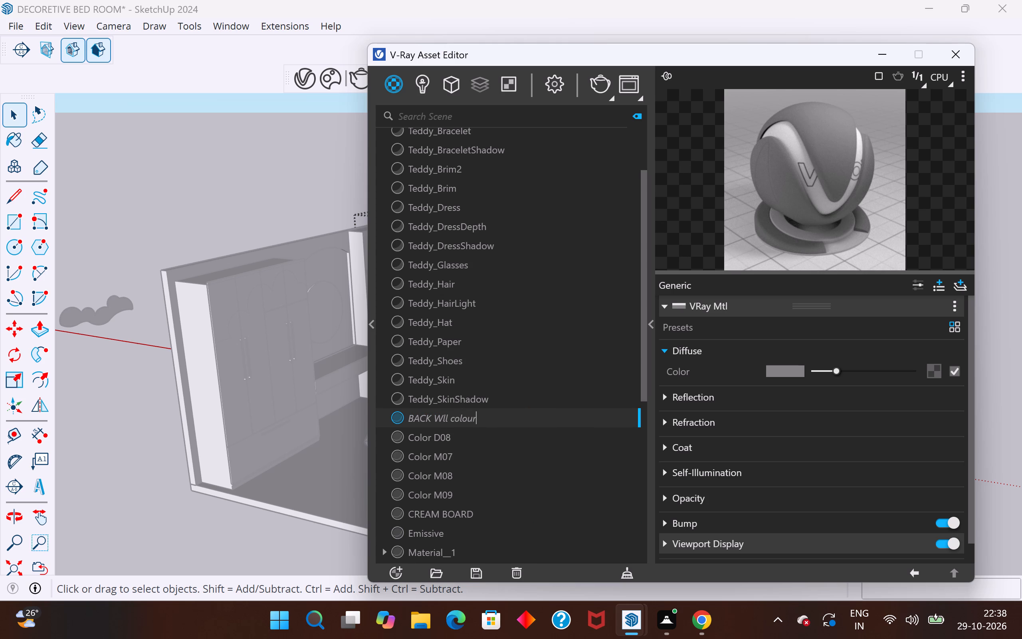
click(442, 420)
key(a)
click(537, 417)
key(Return)
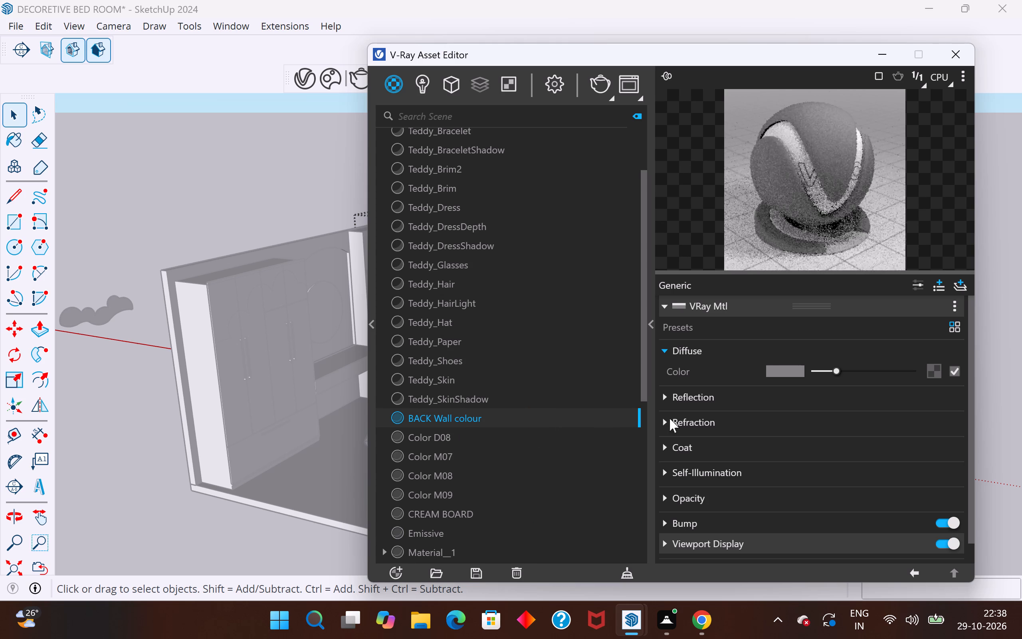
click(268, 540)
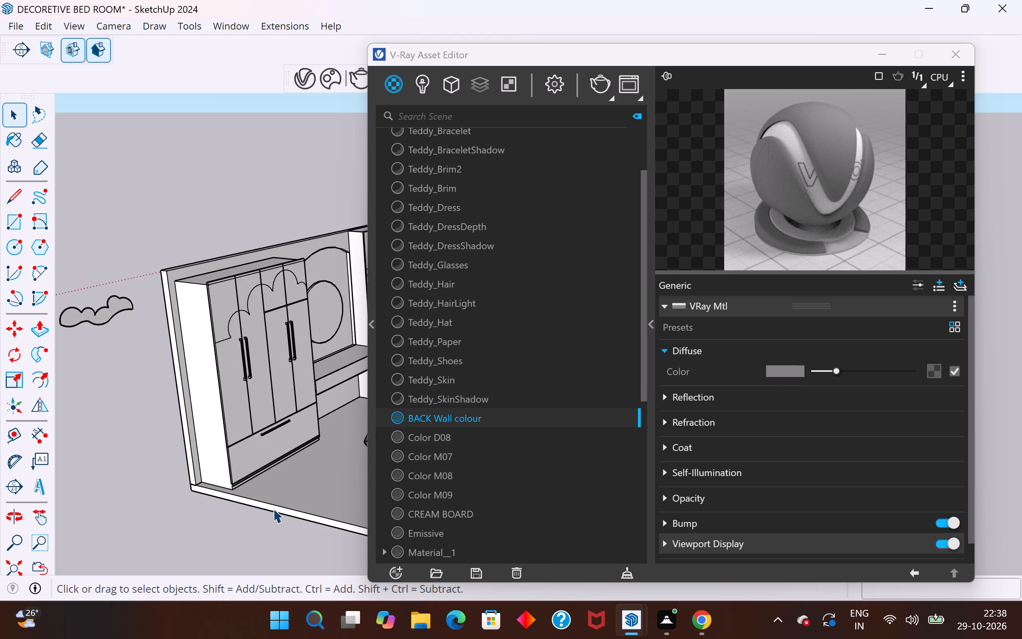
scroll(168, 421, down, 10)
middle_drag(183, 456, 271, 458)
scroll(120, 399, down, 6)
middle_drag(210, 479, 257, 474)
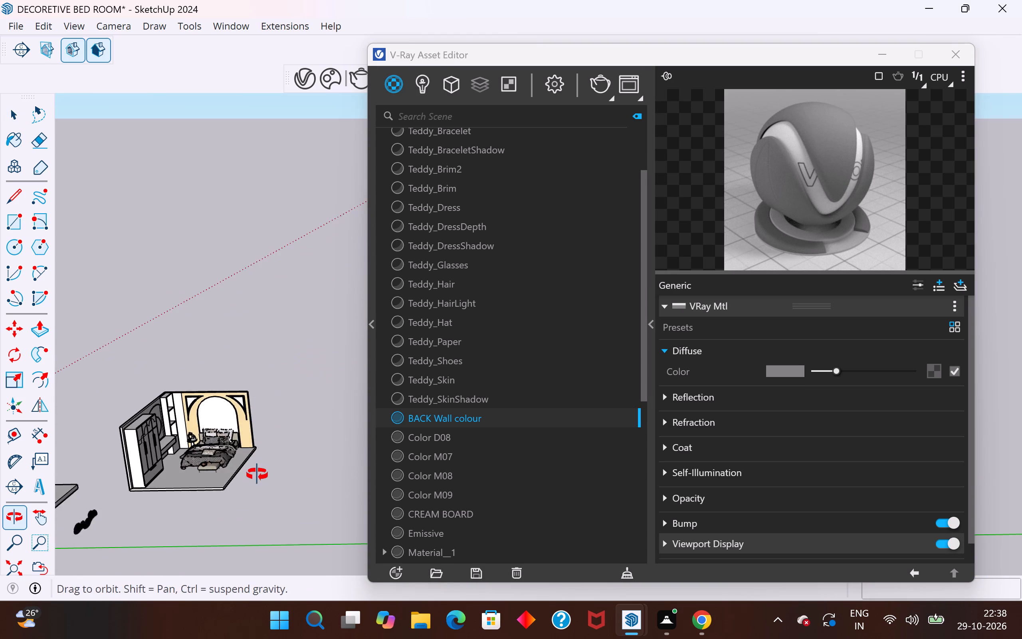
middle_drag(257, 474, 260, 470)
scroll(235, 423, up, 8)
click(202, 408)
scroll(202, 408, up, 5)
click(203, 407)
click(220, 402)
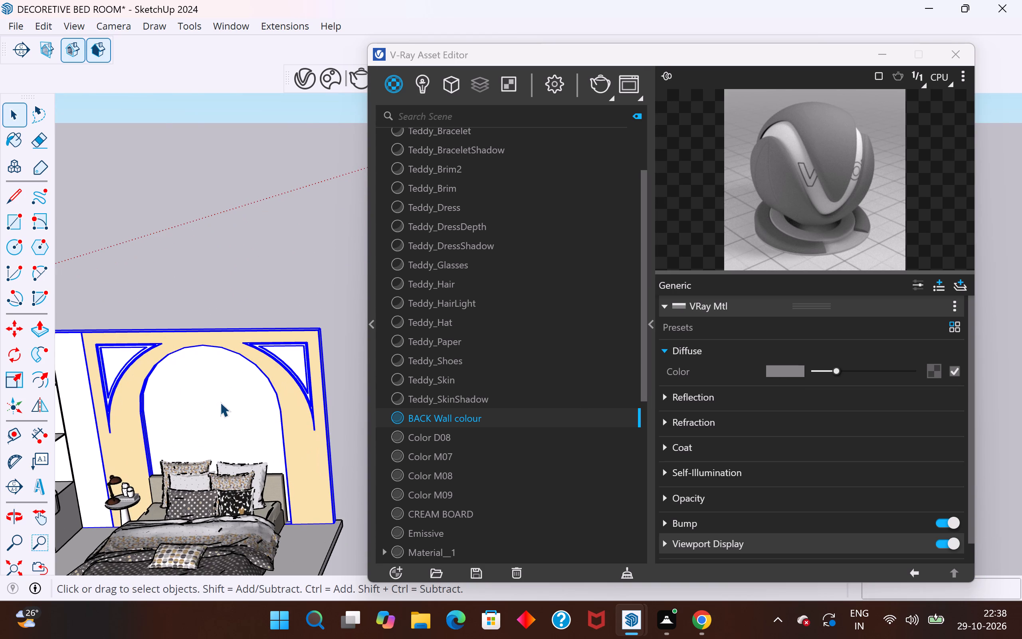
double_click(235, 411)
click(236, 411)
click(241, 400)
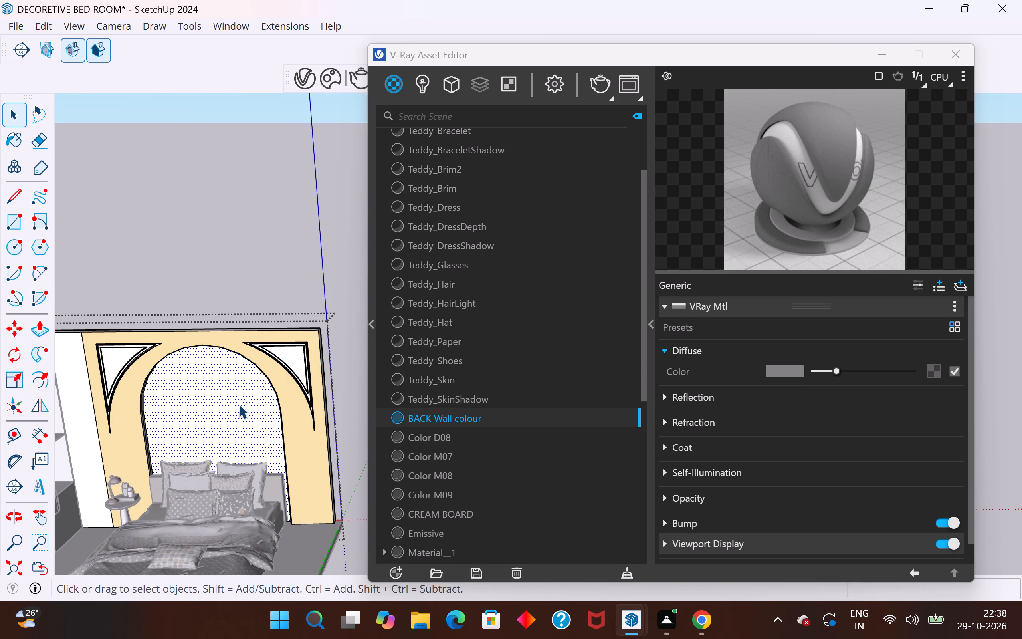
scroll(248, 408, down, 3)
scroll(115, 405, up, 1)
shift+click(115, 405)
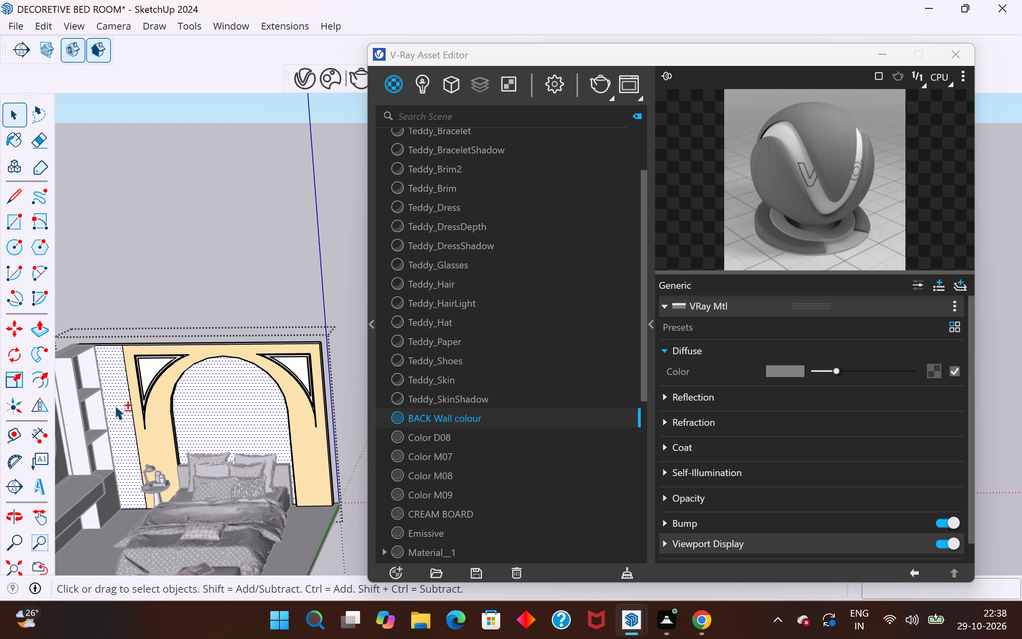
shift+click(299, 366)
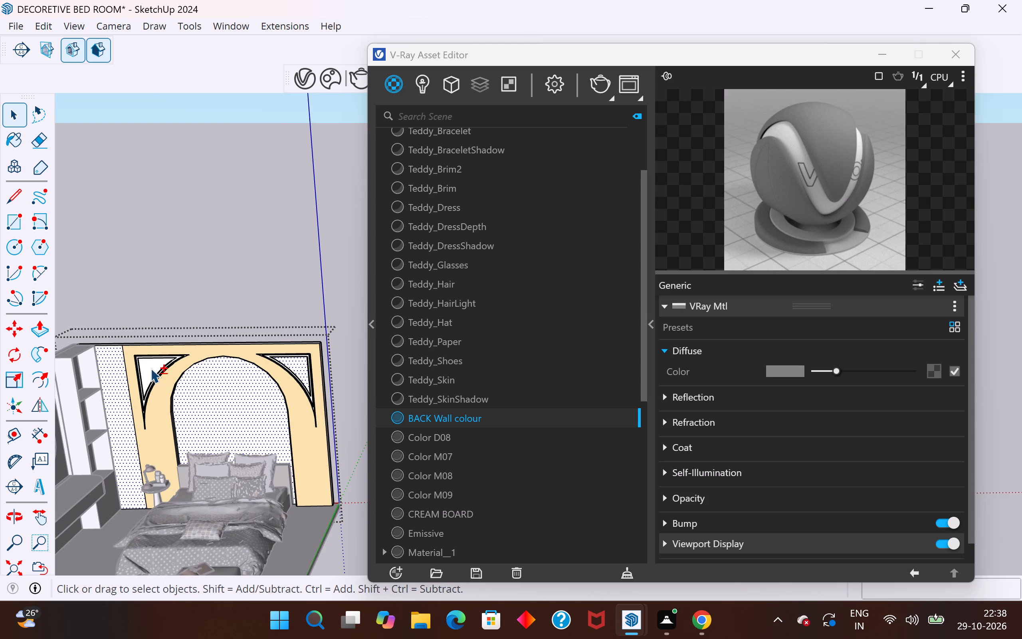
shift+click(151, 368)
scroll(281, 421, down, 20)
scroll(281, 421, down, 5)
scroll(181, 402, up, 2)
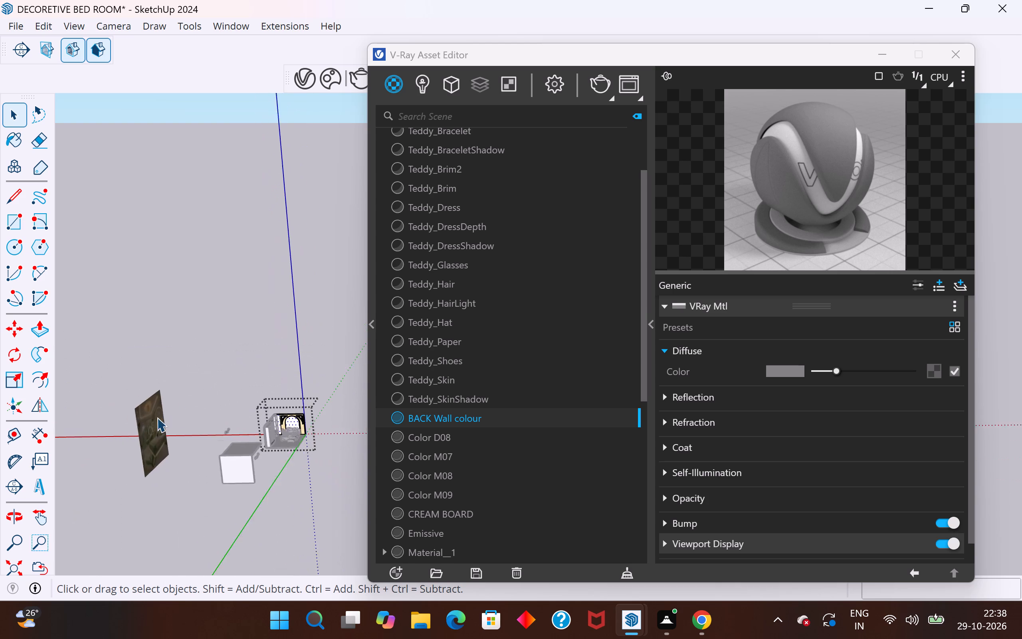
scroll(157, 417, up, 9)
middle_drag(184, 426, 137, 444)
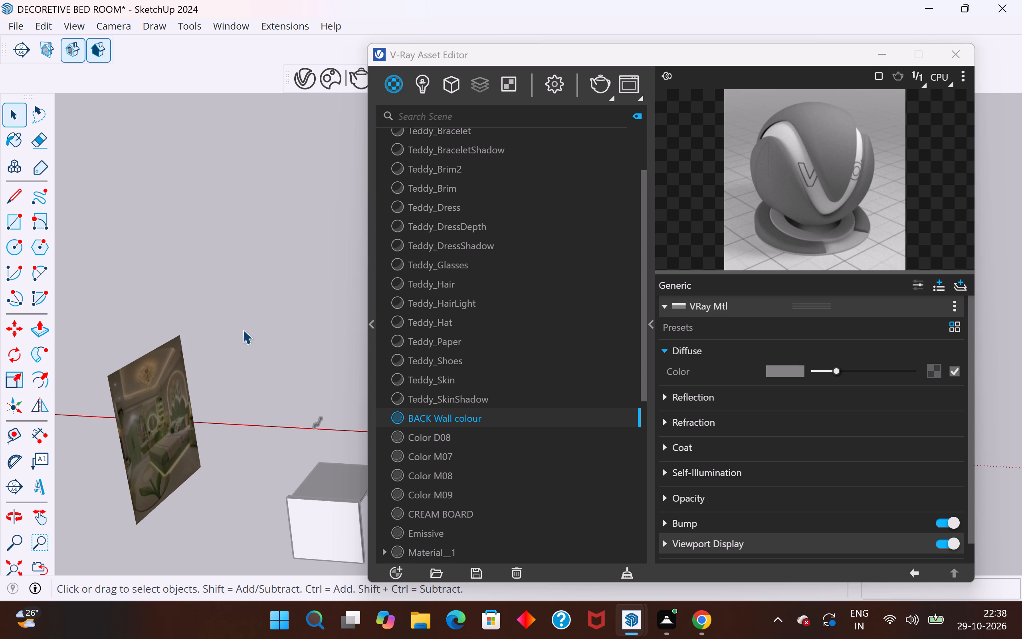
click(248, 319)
Apply the BACK Wall colour material to the arch recess, both triangular corner panels and the white strip beside the shelves on the back wall.
drag(508, 54, 796, 79)
scroll(339, 210, down, 5)
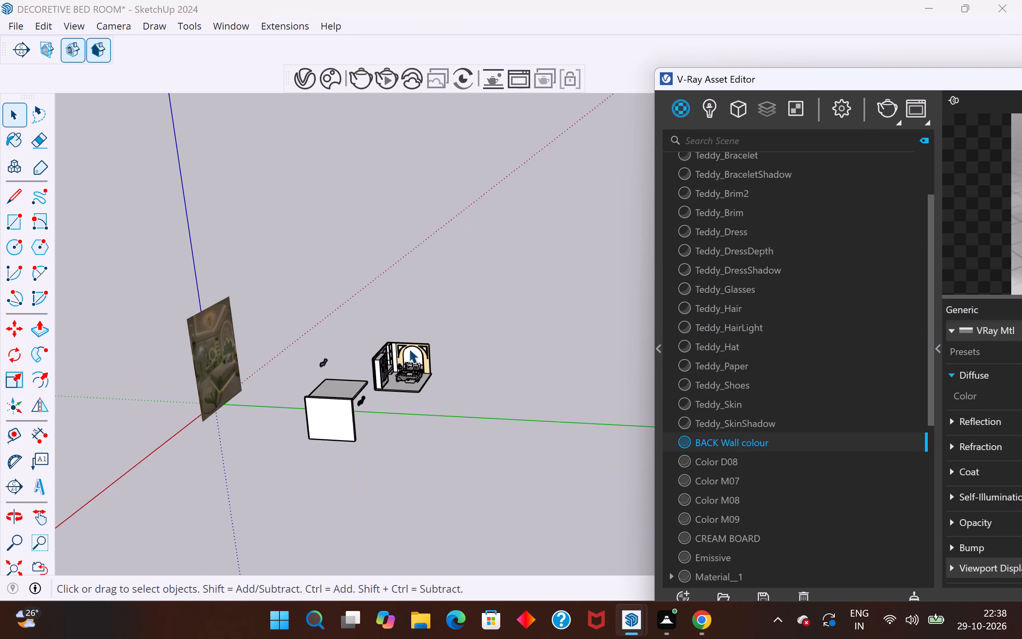
scroll(415, 357, up, 18)
middle_click(402, 282)
middle_drag(398, 311, 384, 298)
scroll(456, 280, up, 5)
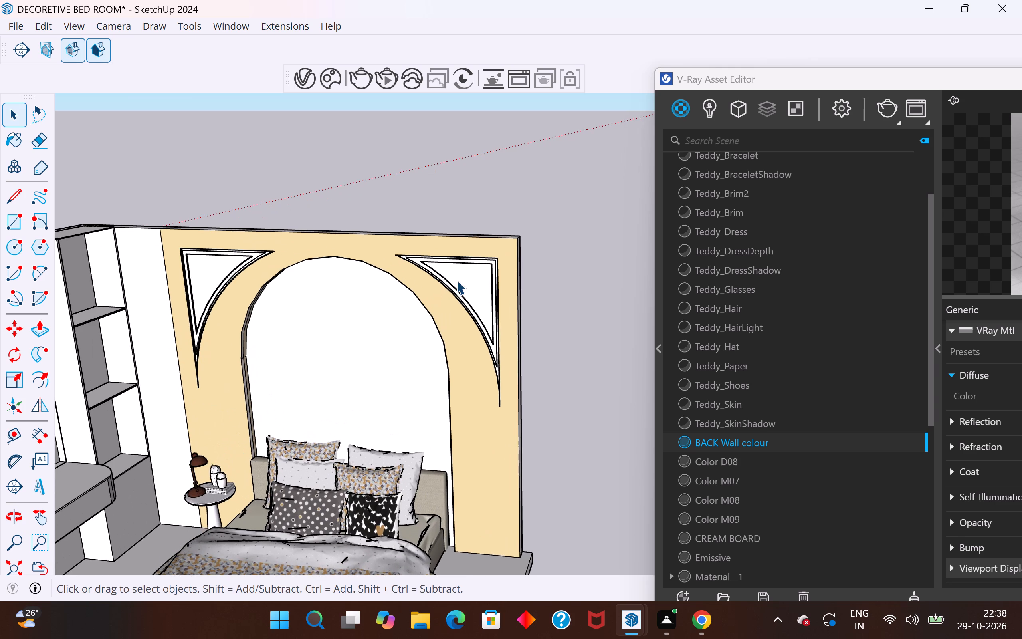
scroll(456, 280, up, 2)
click(368, 356)
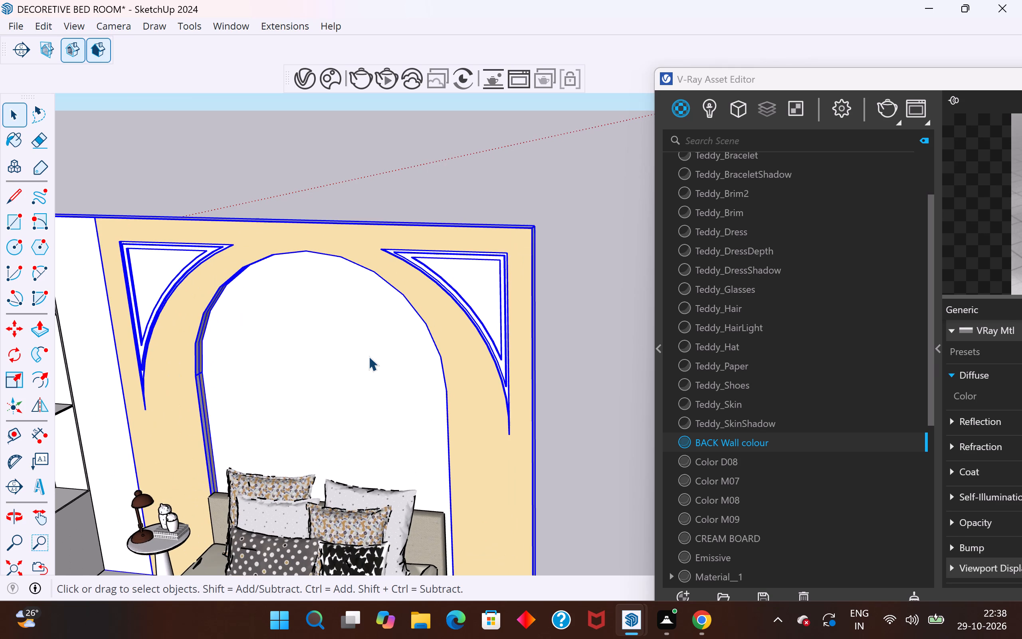
double_click(364, 347)
click(364, 347)
click(341, 348)
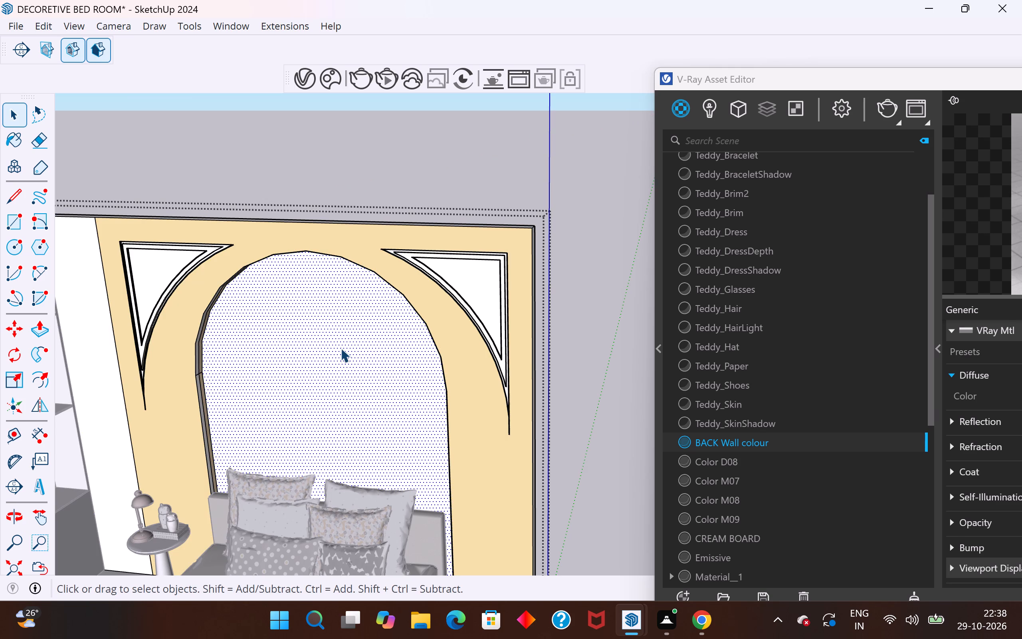
ctrl+click(465, 283)
ctrl+click(156, 270)
scroll(401, 306, down, 5)
ctrl+click(200, 342)
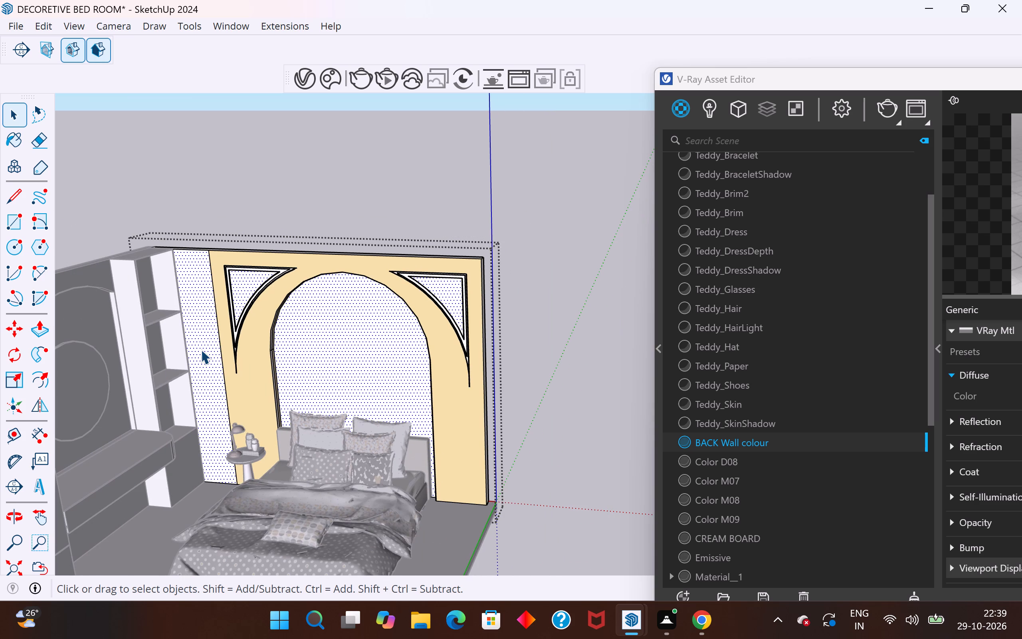
scroll(201, 349, down, 10)
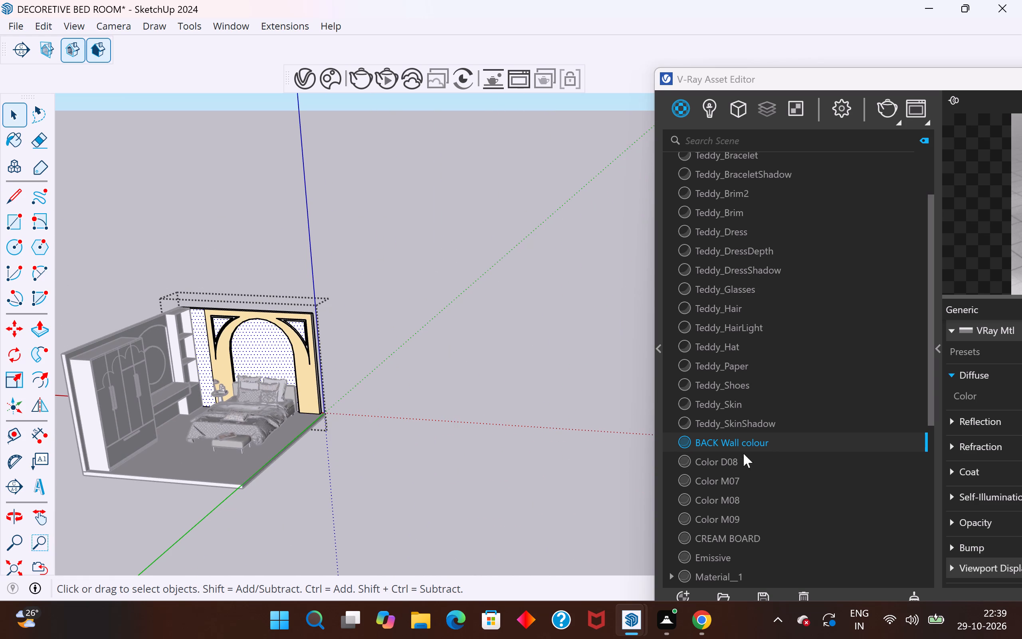
click(18, 143)
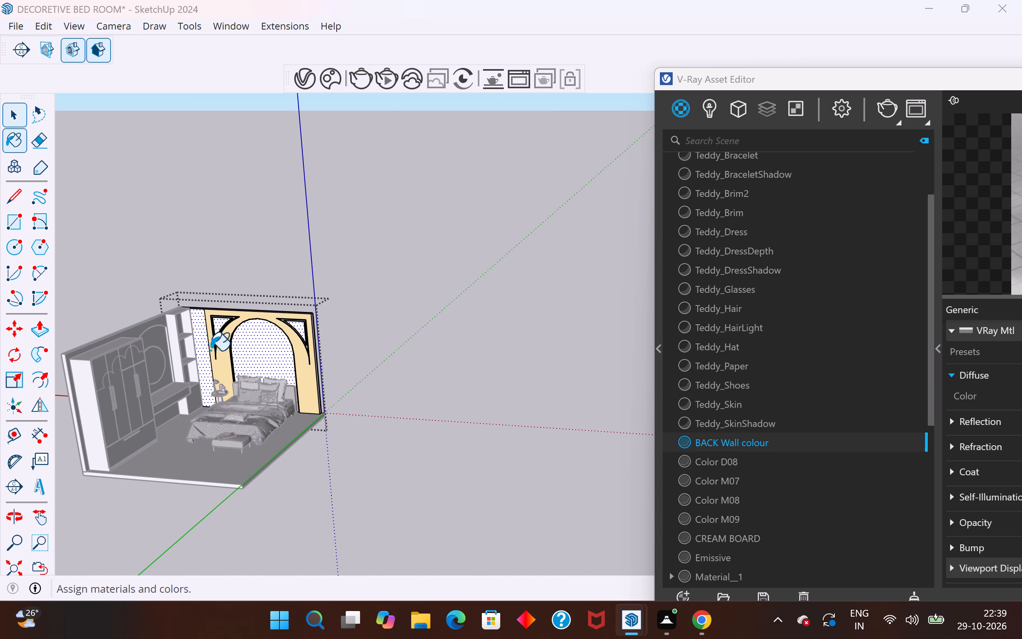
click(935, 113)
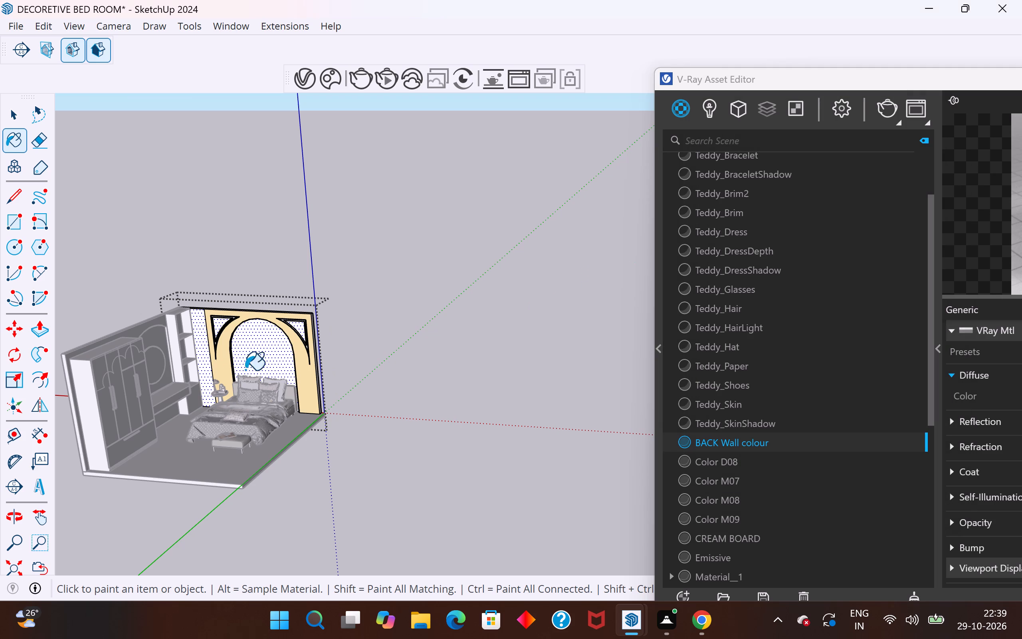
scroll(220, 385, down, 6)
right_click(768, 442)
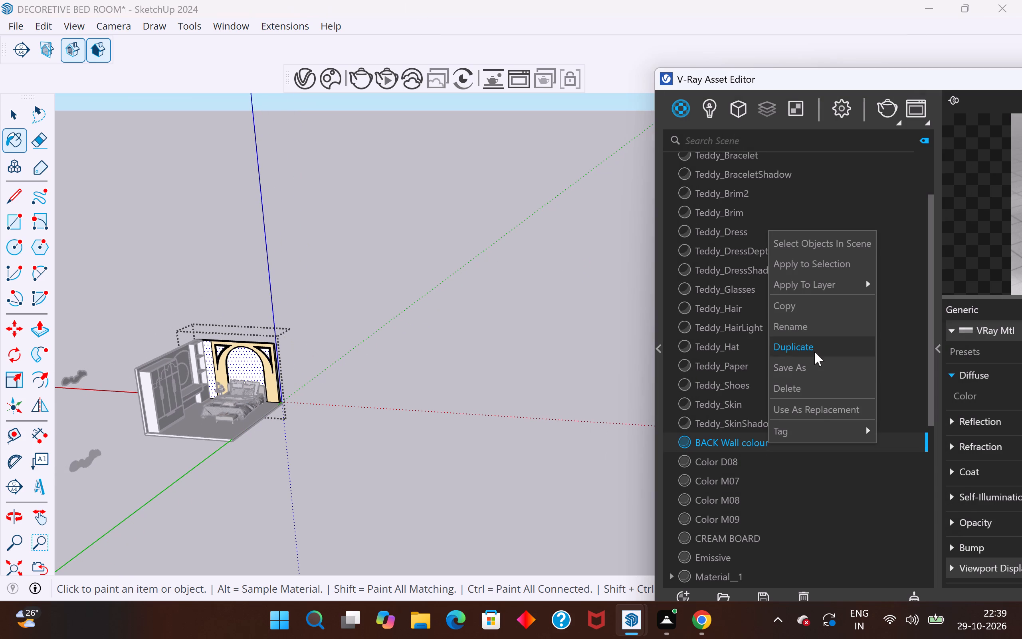
click(829, 266)
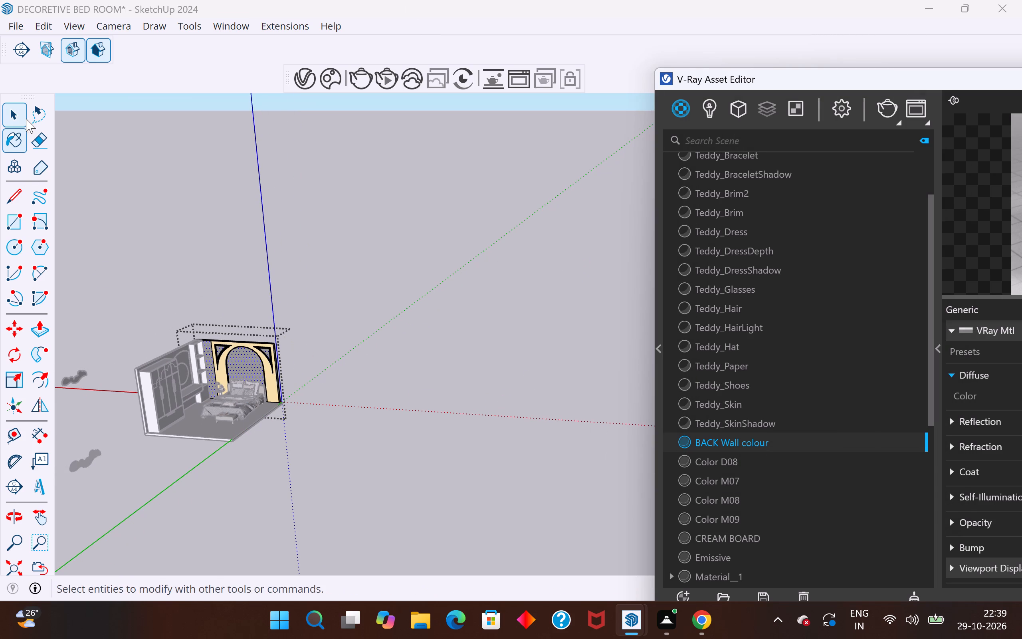
click(25, 115)
click(410, 393)
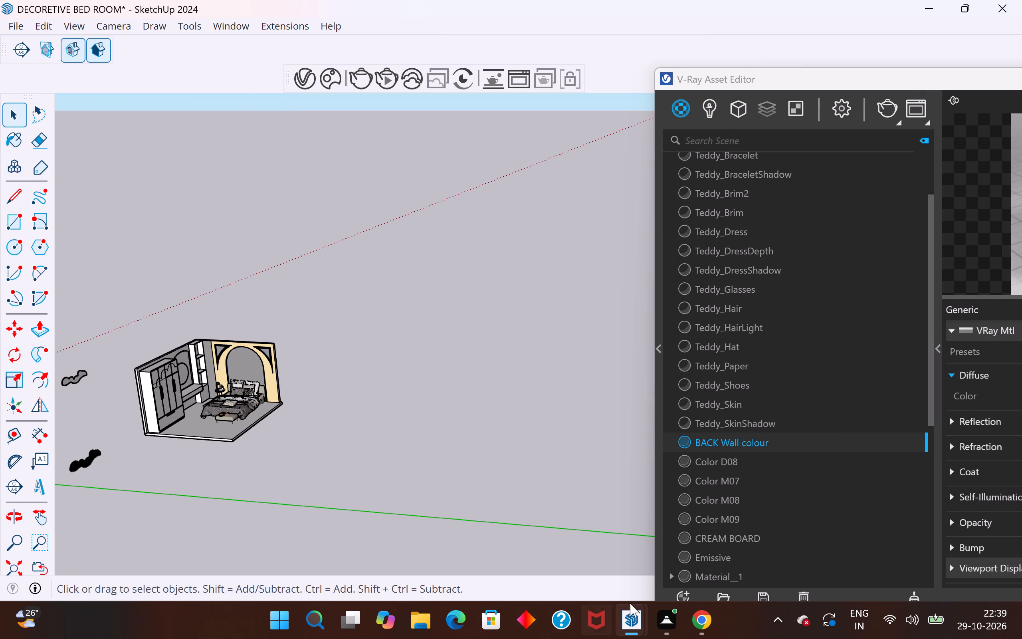
Switch to the image color picker in Chrome and sample the wall inside the headboard arch as #a69375.
click(705, 622)
click(925, 203)
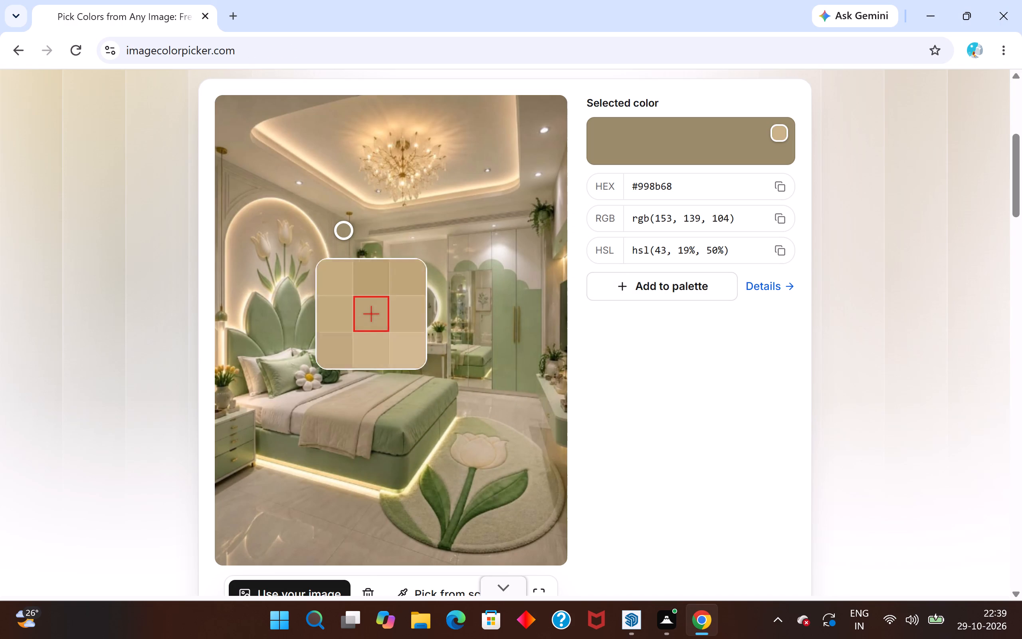
scroll(243, 223, up, 4)
click(243, 223)
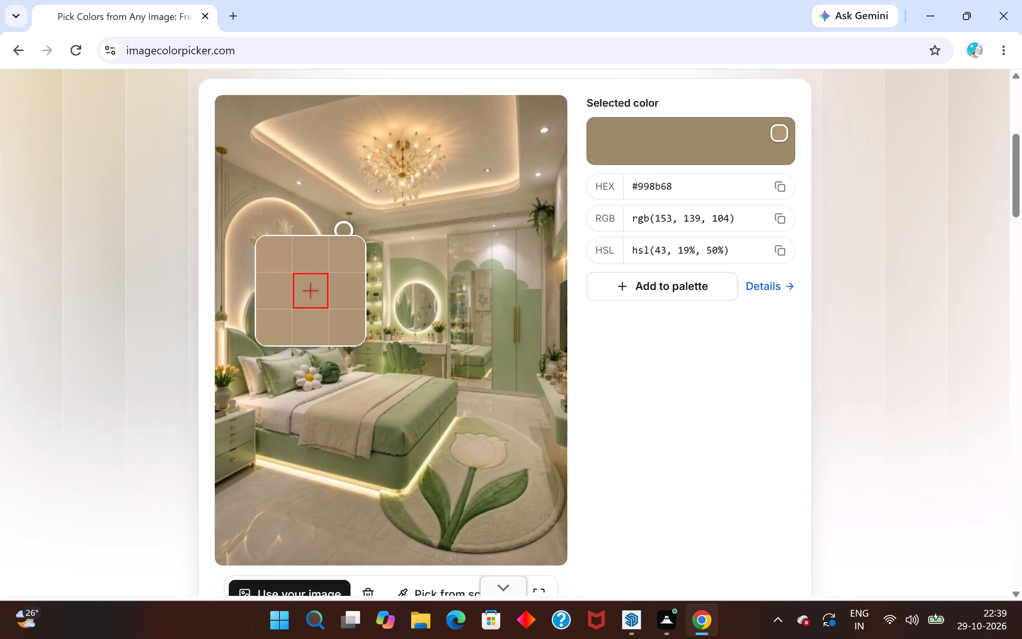
scroll(257, 240, up, 3)
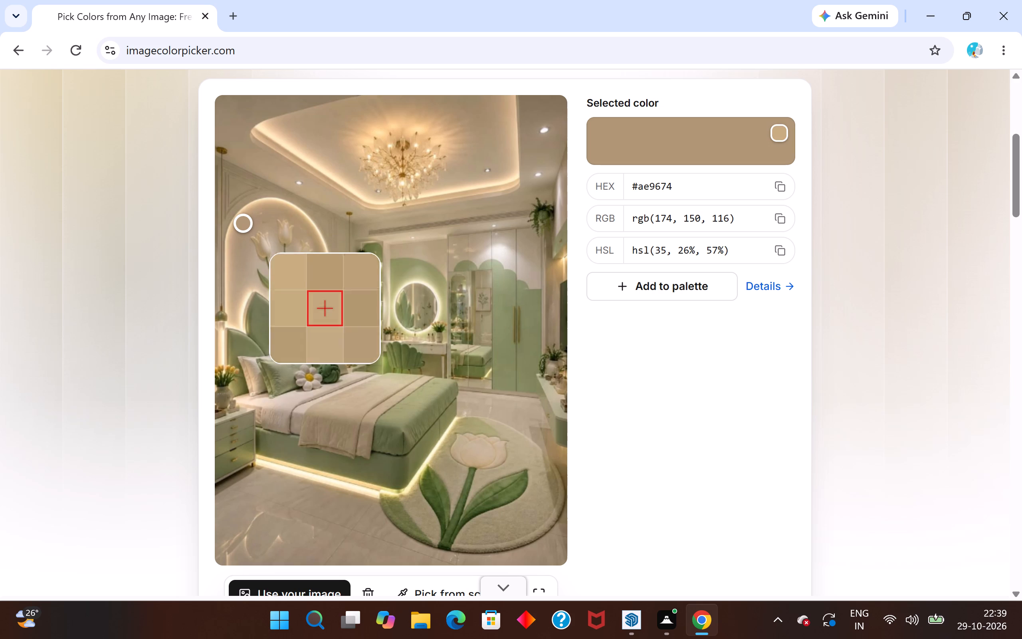
scroll(234, 246, up, 3)
click(240, 248)
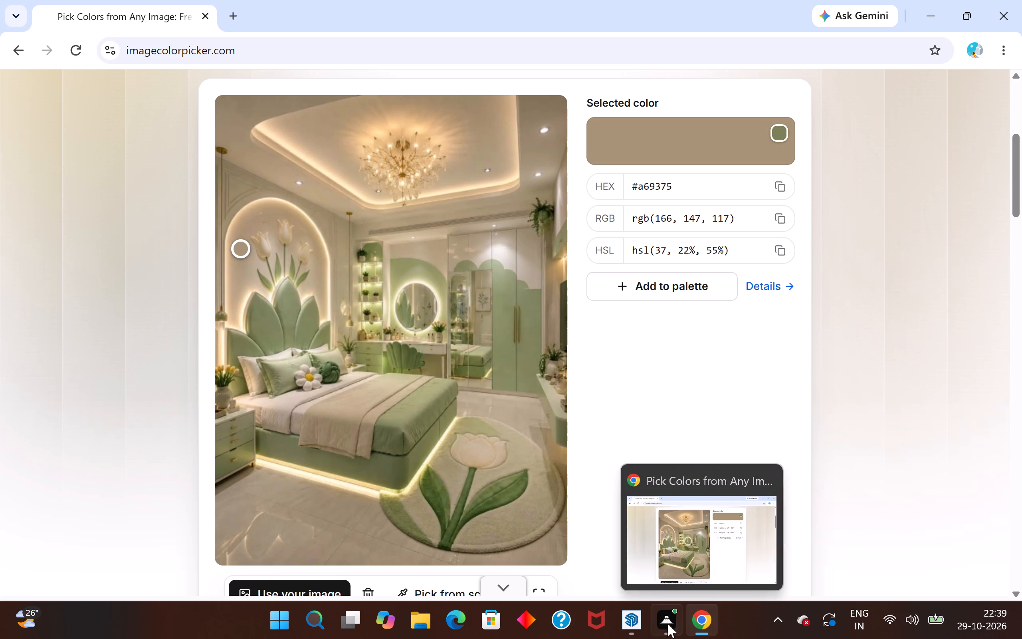
Return to the V-Ray Asset Editor and set BACK Wall colour's diffuse color to RGB 166, 147, 117.
click(630, 624)
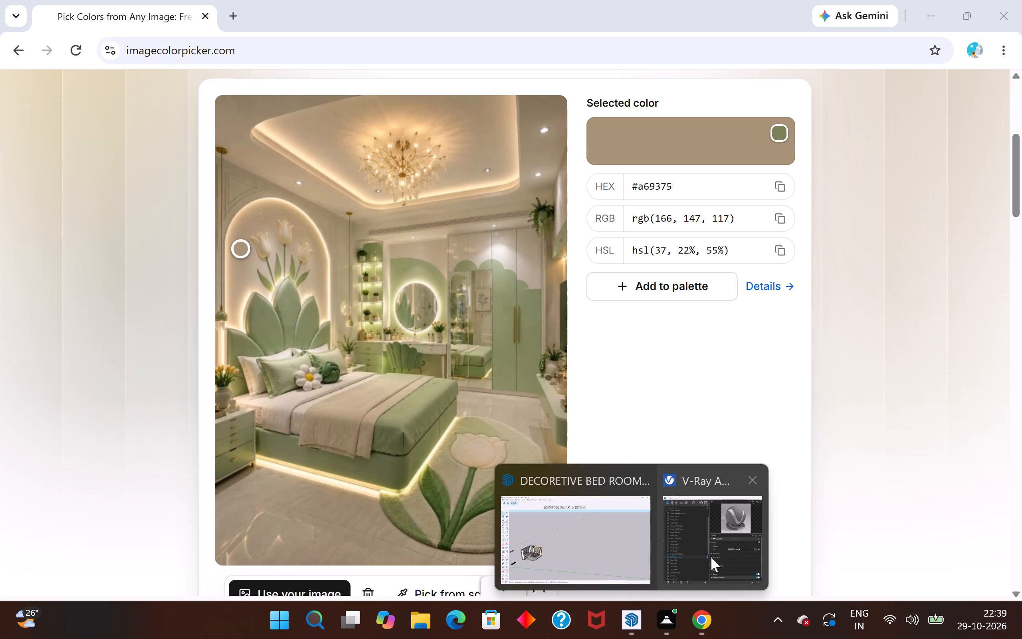
click(736, 535)
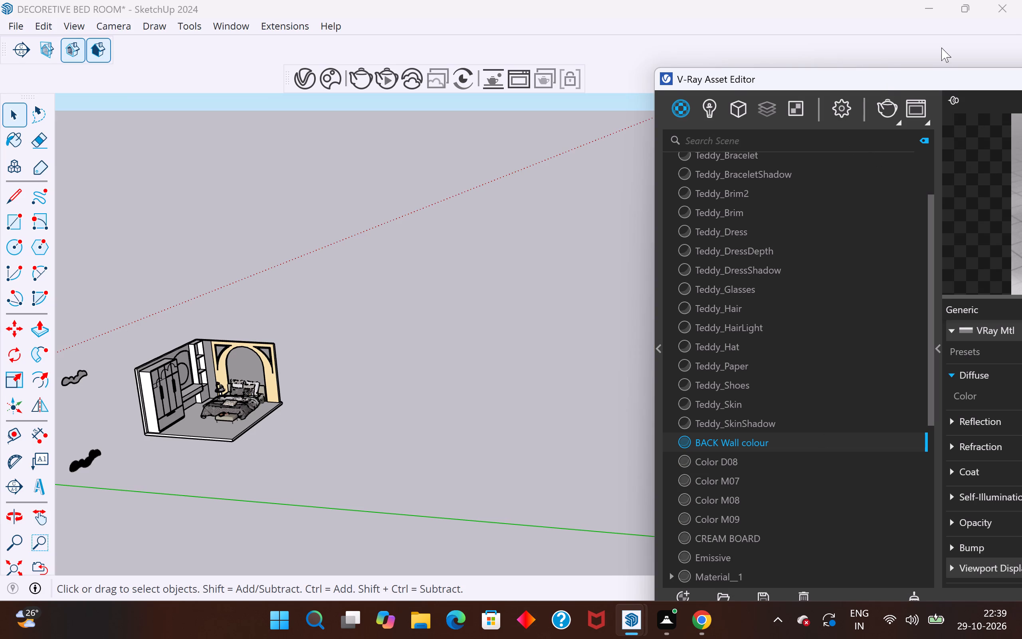
drag(945, 77, 495, 78)
click(618, 394)
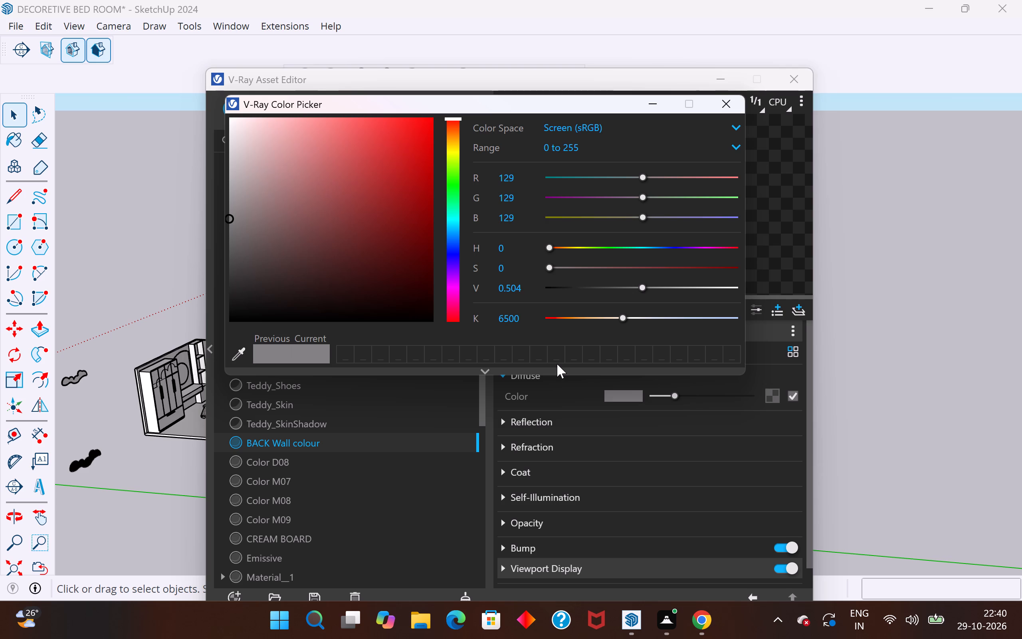
click(708, 626)
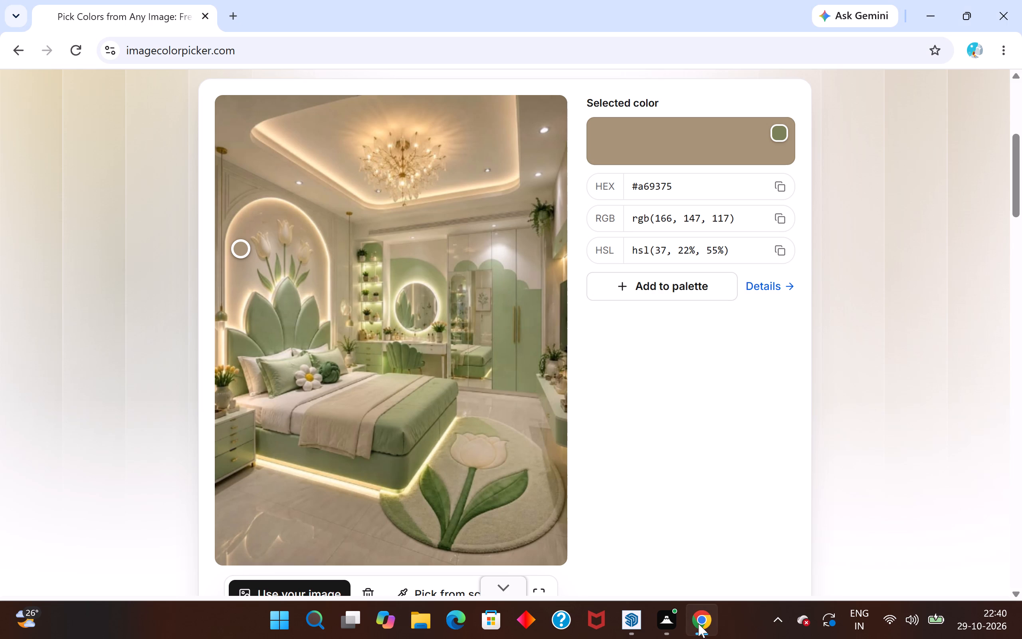
click(630, 627)
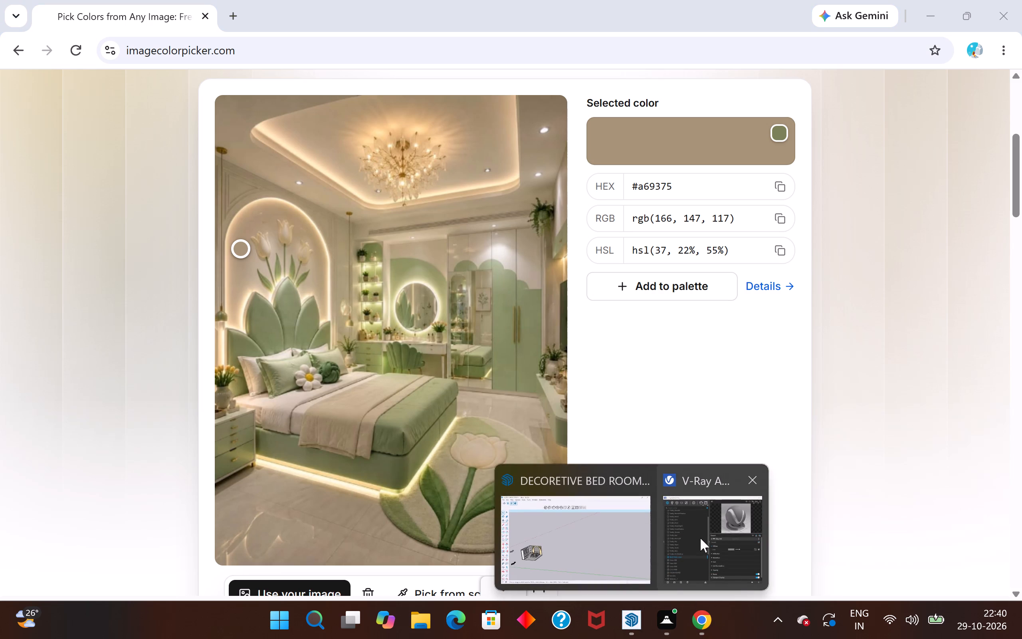
click(700, 537)
click(632, 393)
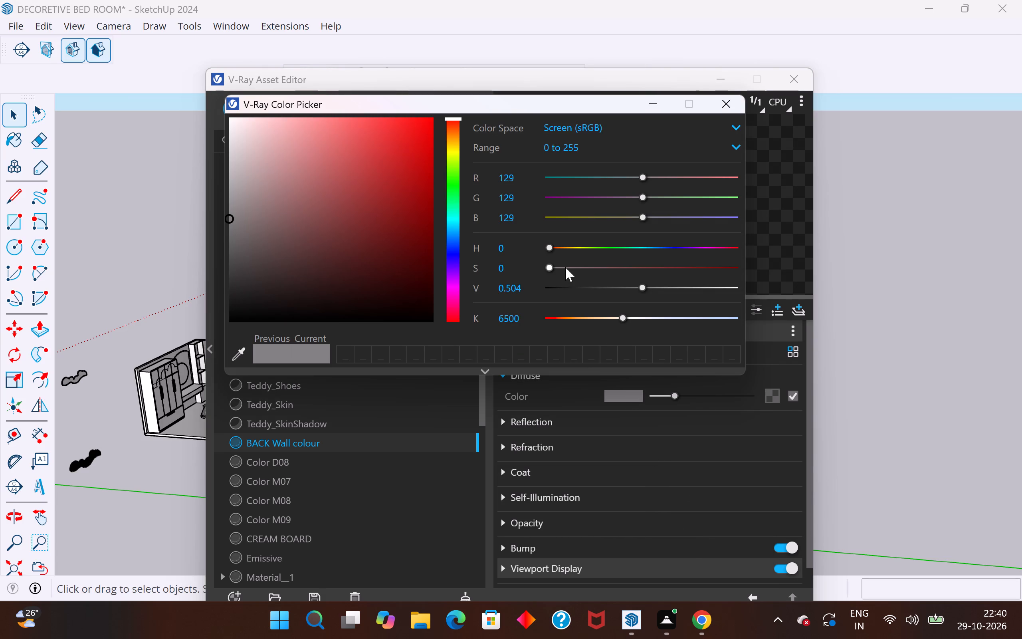
click(526, 179)
key(BackSpace)
key(BackSpace)
key(BackSpace)
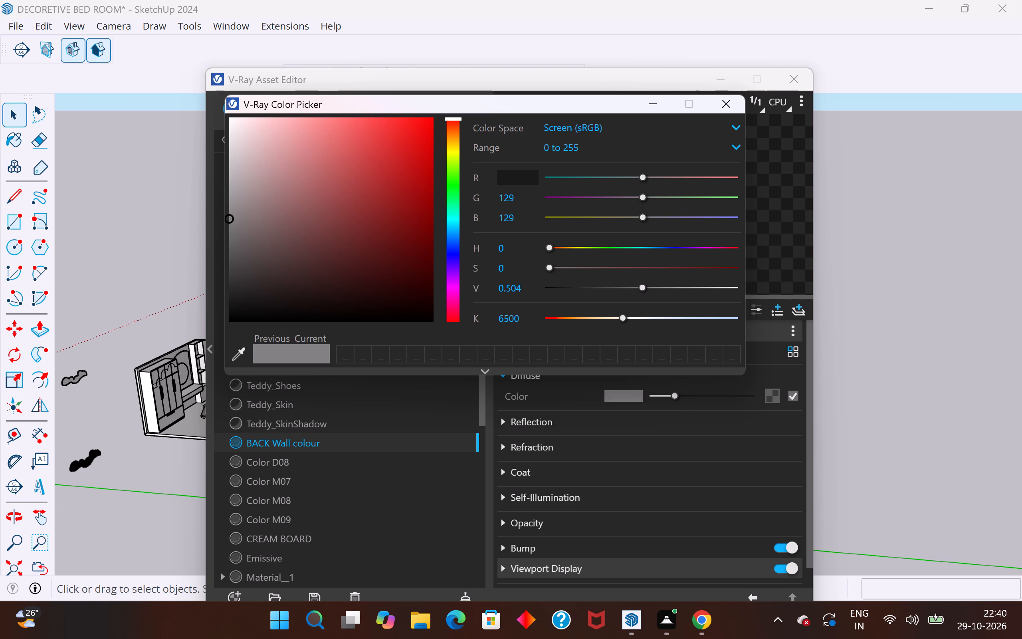
text(166)
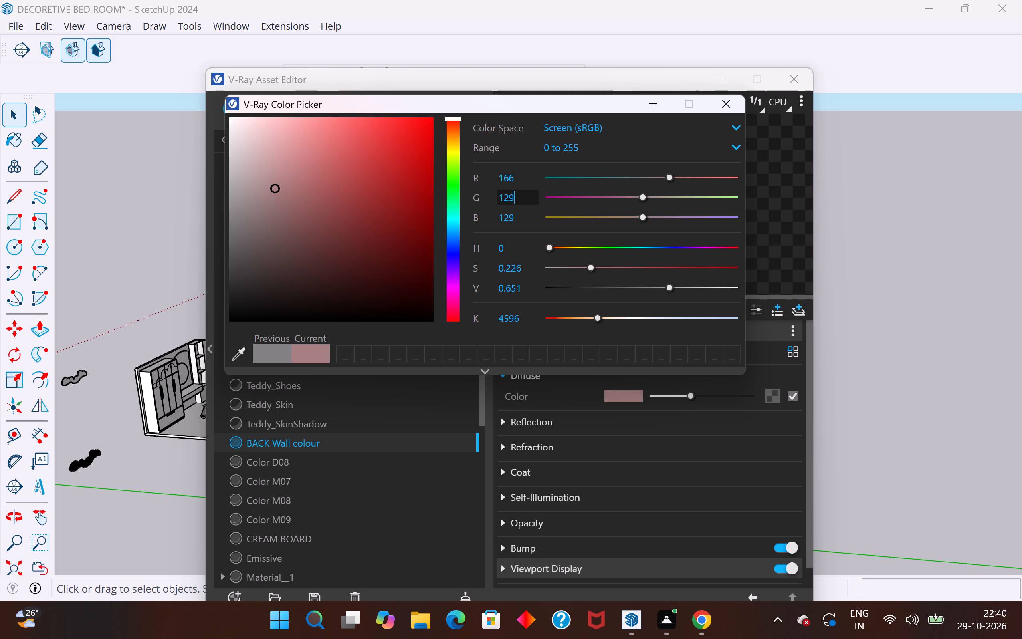
click(523, 197)
key(BackSpace)
key(BackSpace)
key(BackSpace)
text(147)
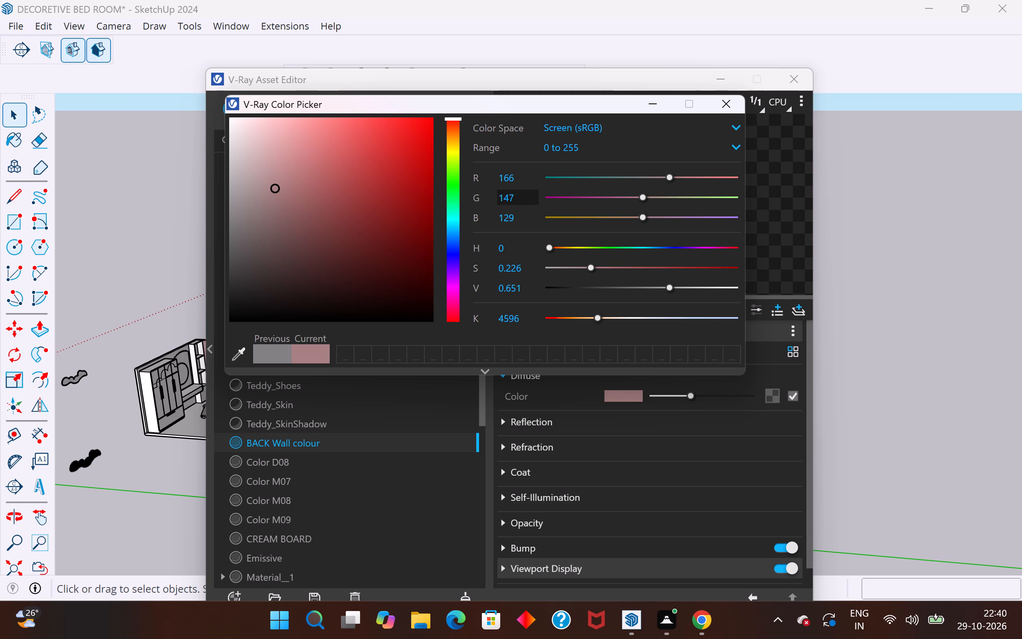
click(527, 212)
key(BackSpace)
key(BackSpace)
key(BackSpace)
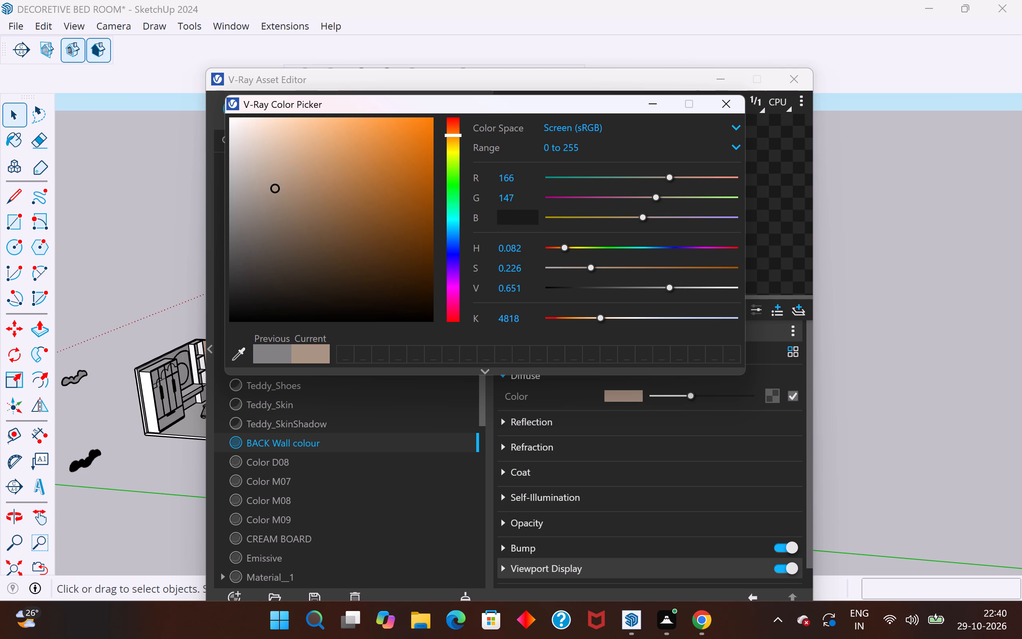
text(117)
key(Return)
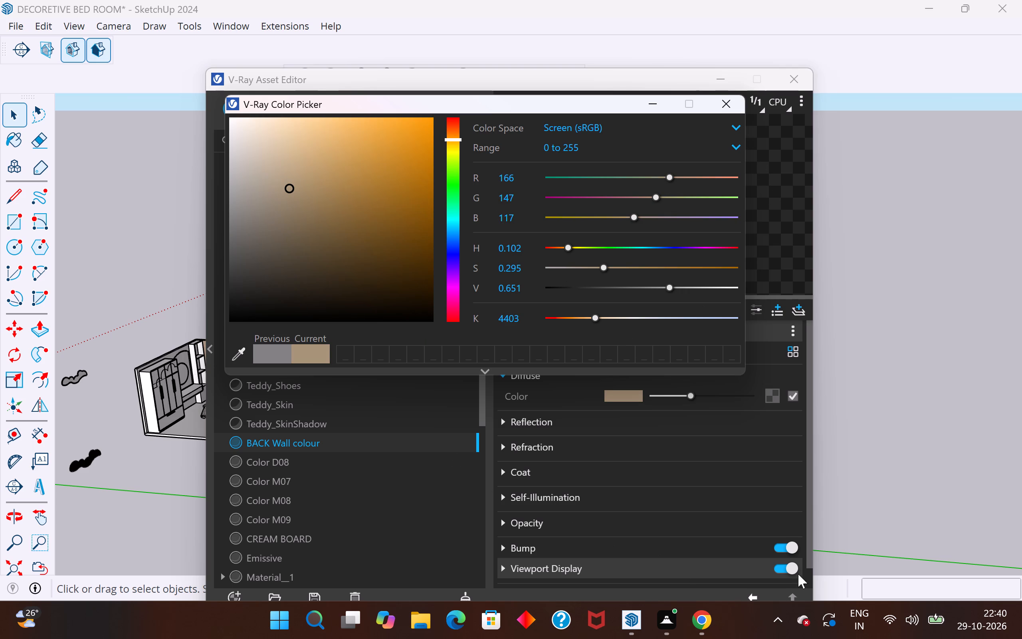
click(867, 497)
click(727, 109)
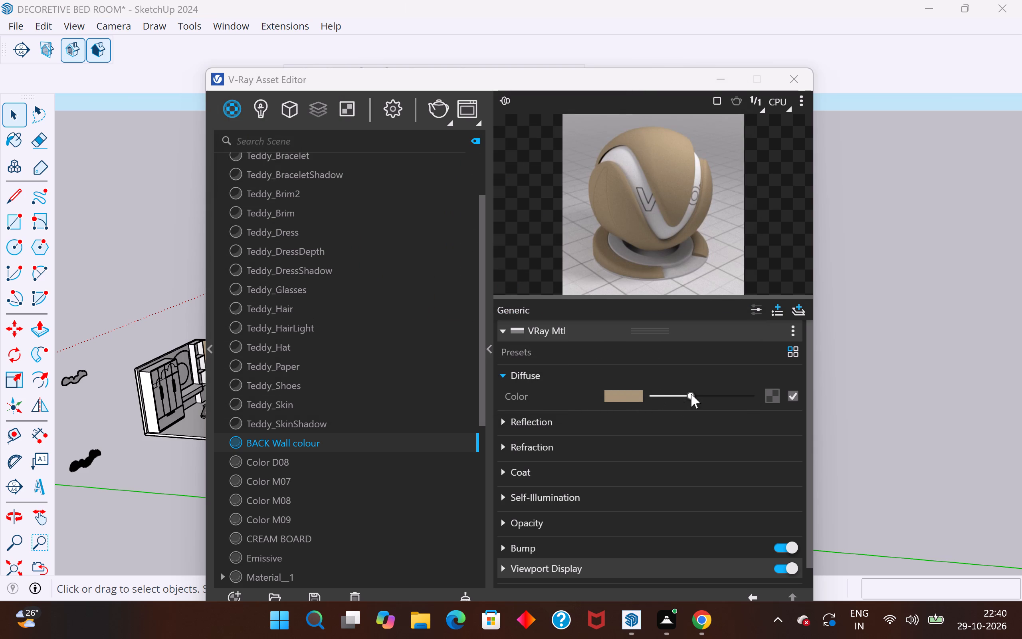
Brighten the diffuse color of BACK Wall colour to a light cream beige.
drag(691, 394, 718, 397)
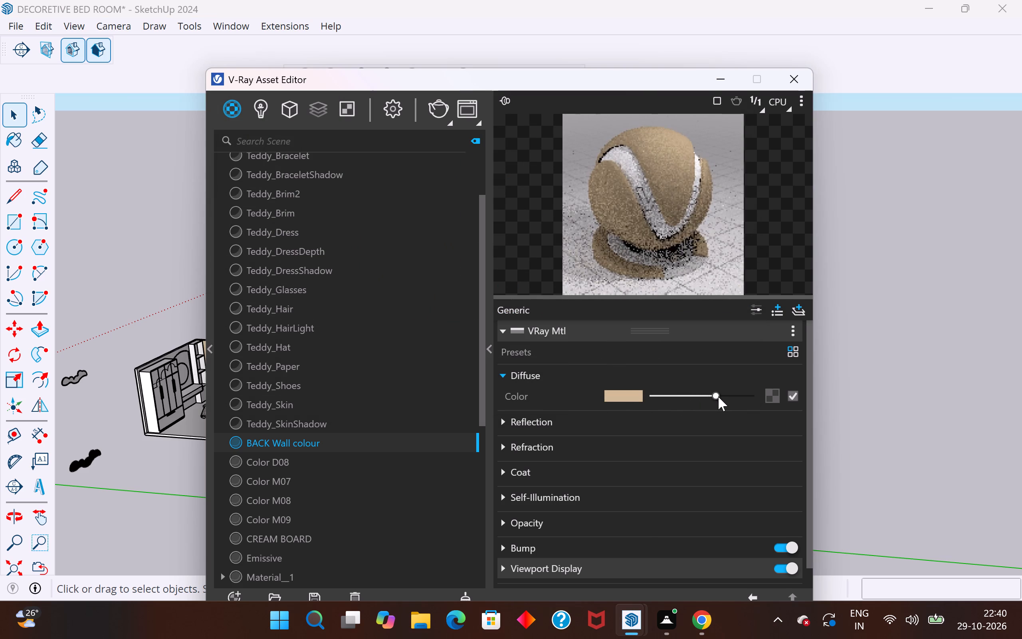
drag(718, 397, 720, 397)
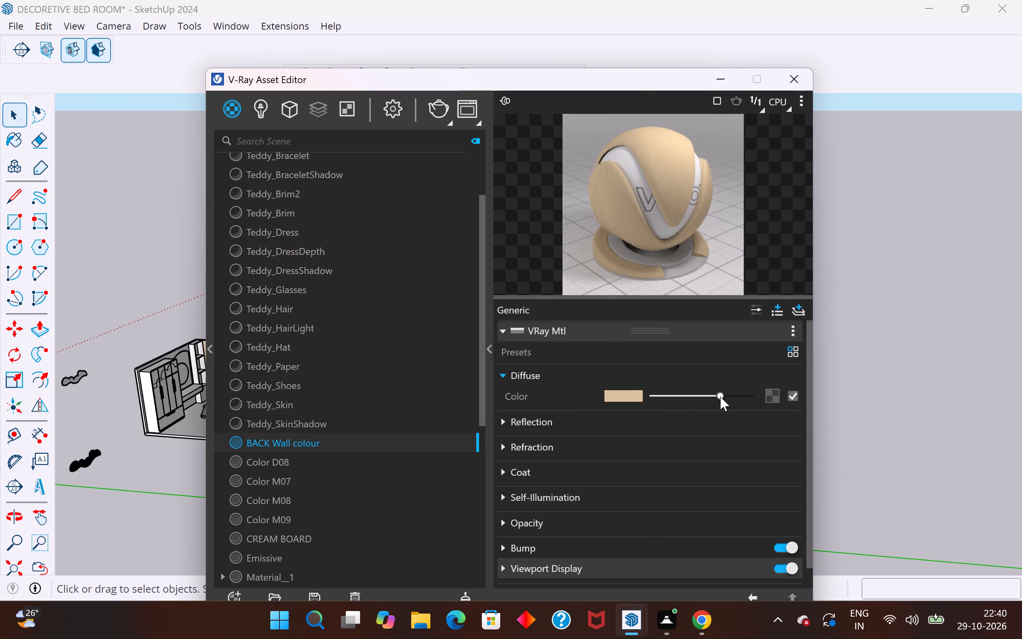
drag(720, 397, 722, 397)
Close the V-Ray Asset Editor.
right_click(301, 445)
click(359, 271)
click(164, 286)
click(799, 81)
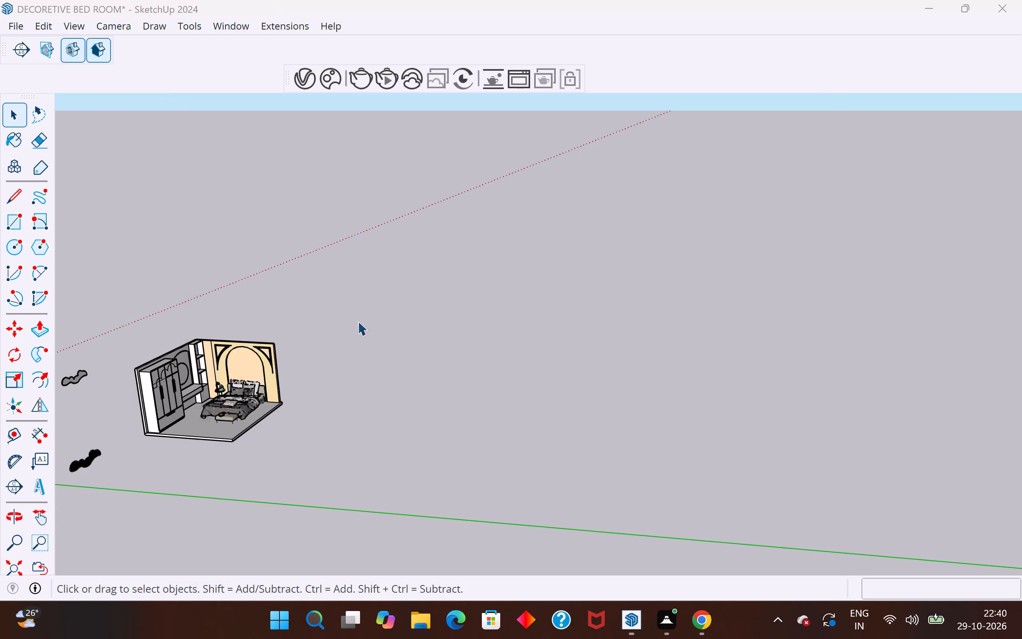
Examine the recoloured back wall, its triangular corner frames and the arch recess up close.
scroll(204, 385, up, 18)
middle_drag(262, 352, 345, 236)
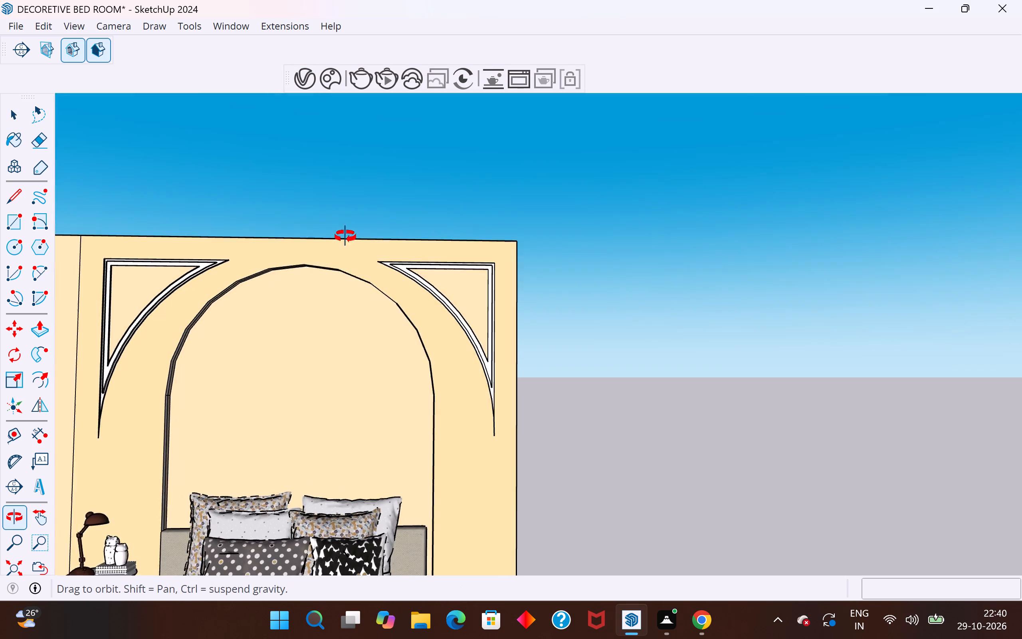
middle_drag(345, 236, 352, 349)
scroll(448, 303, up, 10)
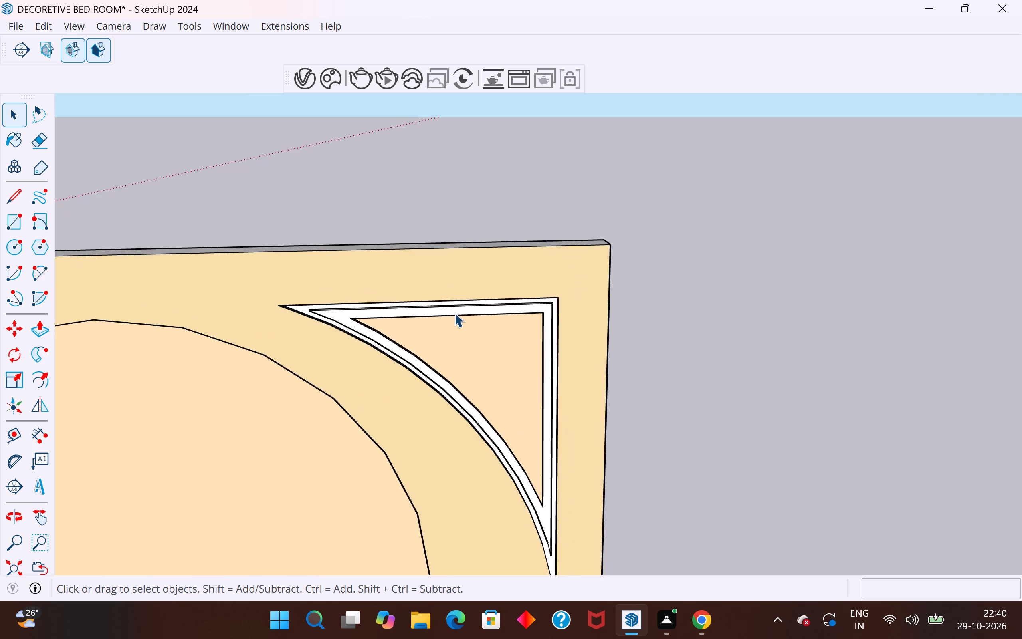
scroll(454, 313, up, 3)
click(465, 309)
scroll(468, 309, up, 8)
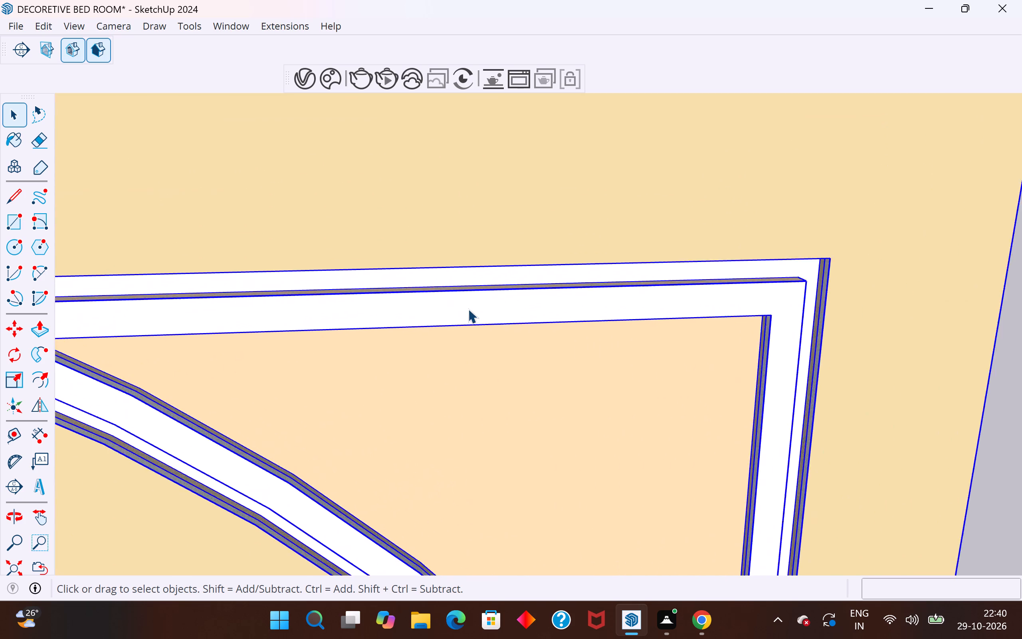
scroll(468, 309, down, 17)
click(693, 360)
scroll(514, 368, up, 2)
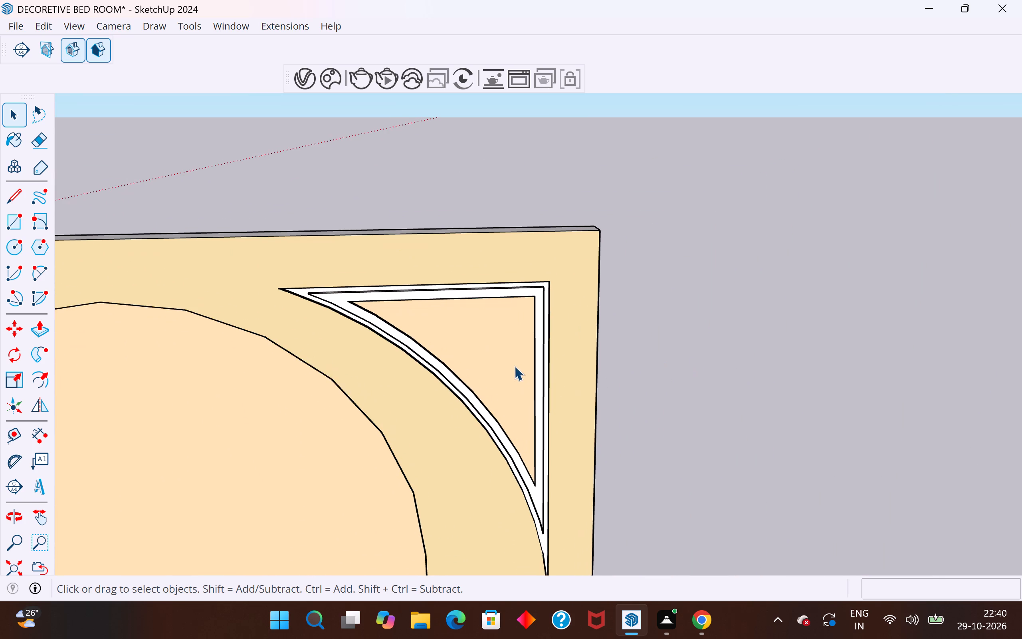
scroll(488, 297, up, 8)
scroll(509, 292, down, 6)
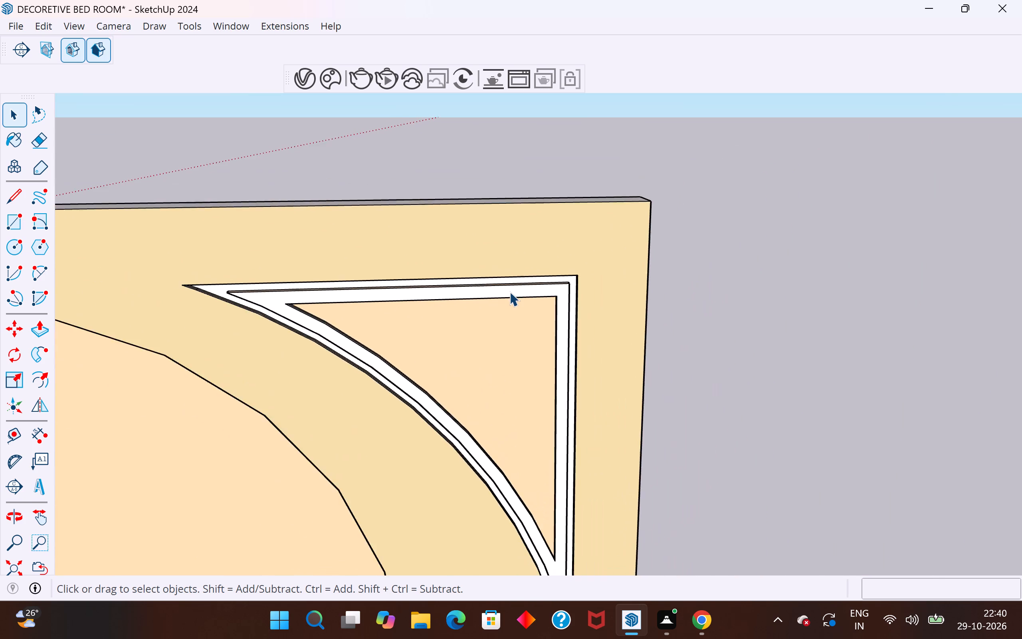
scroll(509, 292, down, 9)
scroll(800, 259, down, 5)
middle_drag(735, 334, 648, 312)
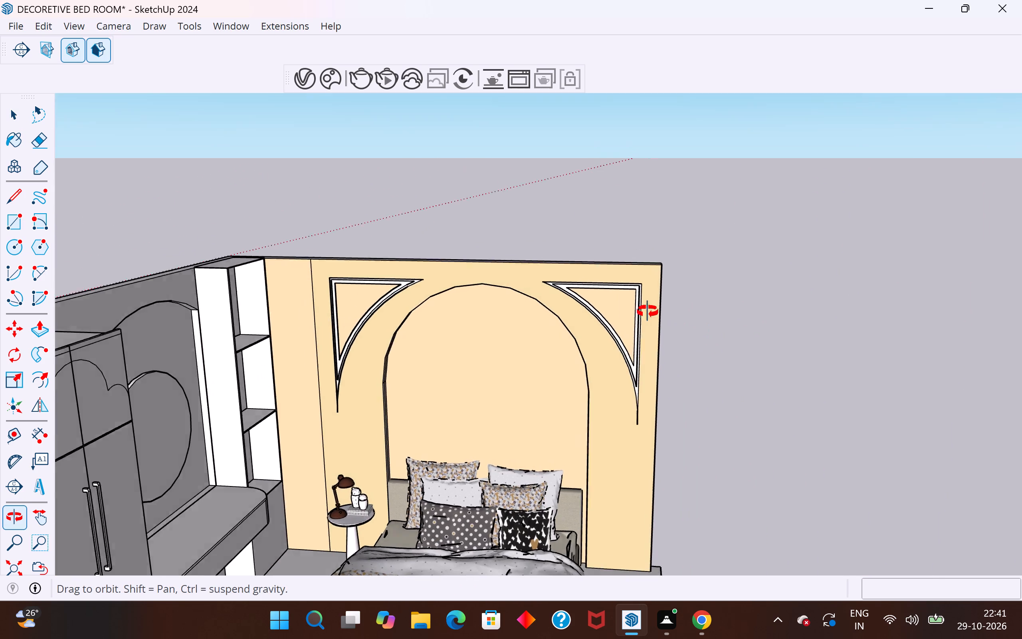
middle_drag(648, 312, 464, 376)
scroll(640, 319, up, 2)
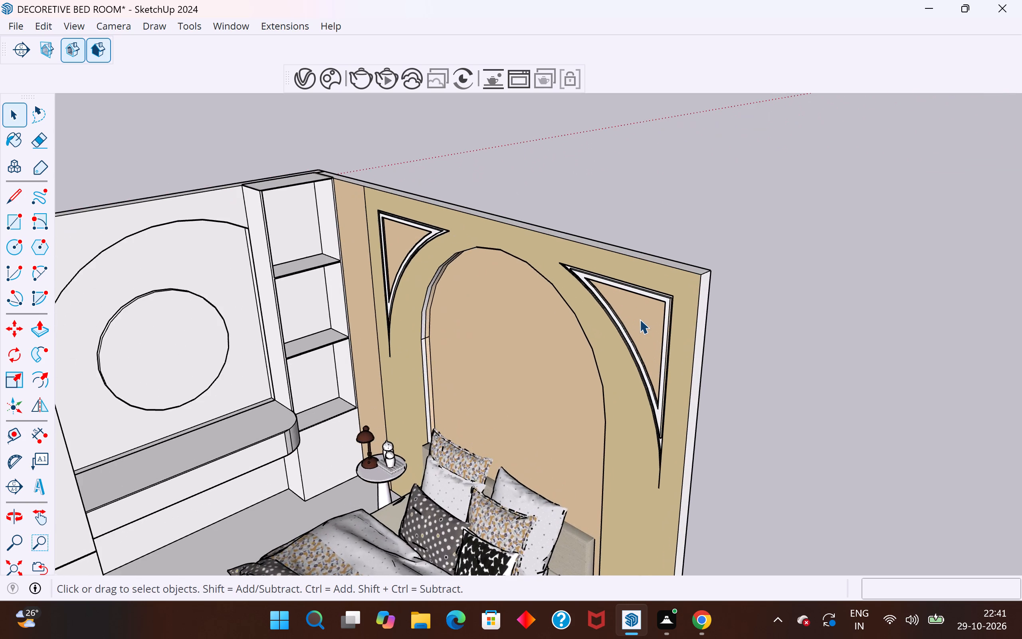
scroll(640, 319, up, 9)
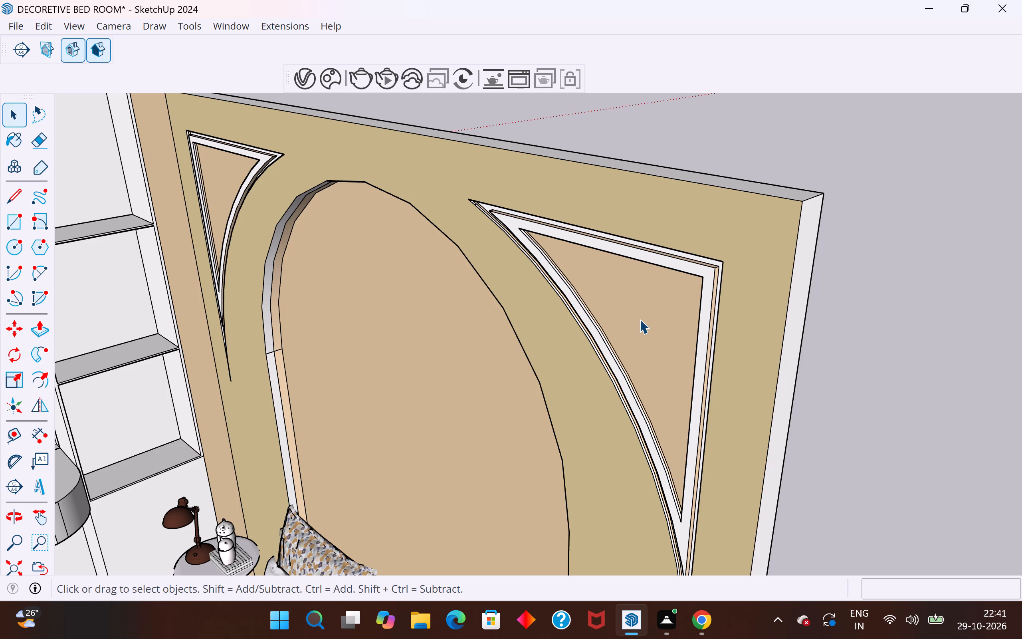
scroll(511, 389, down, 5)
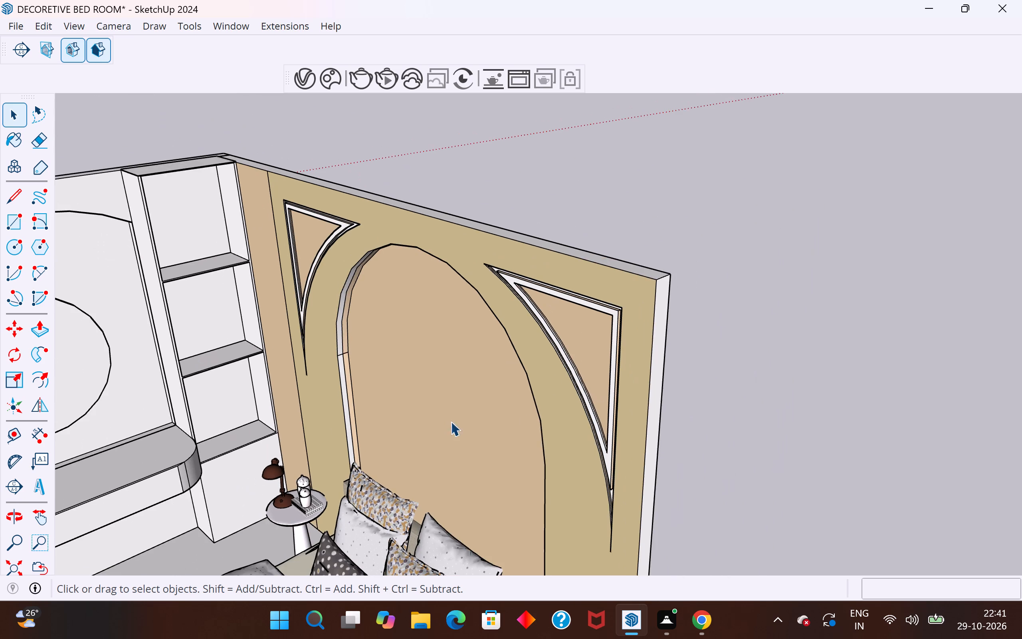
Move the bed group out of the room, about 27' 4" away, to clear the floor before the arched back wall.
middle_drag(536, 322, 594, 223)
scroll(556, 294, down, 11)
middle_drag(531, 447, 523, 560)
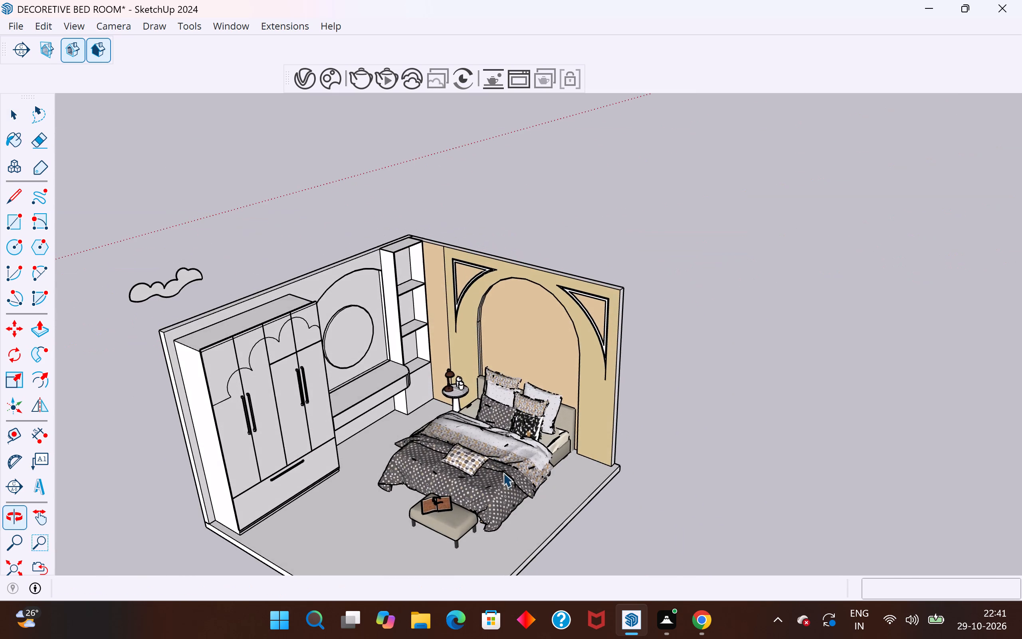
scroll(500, 358, down, 4)
click(488, 441)
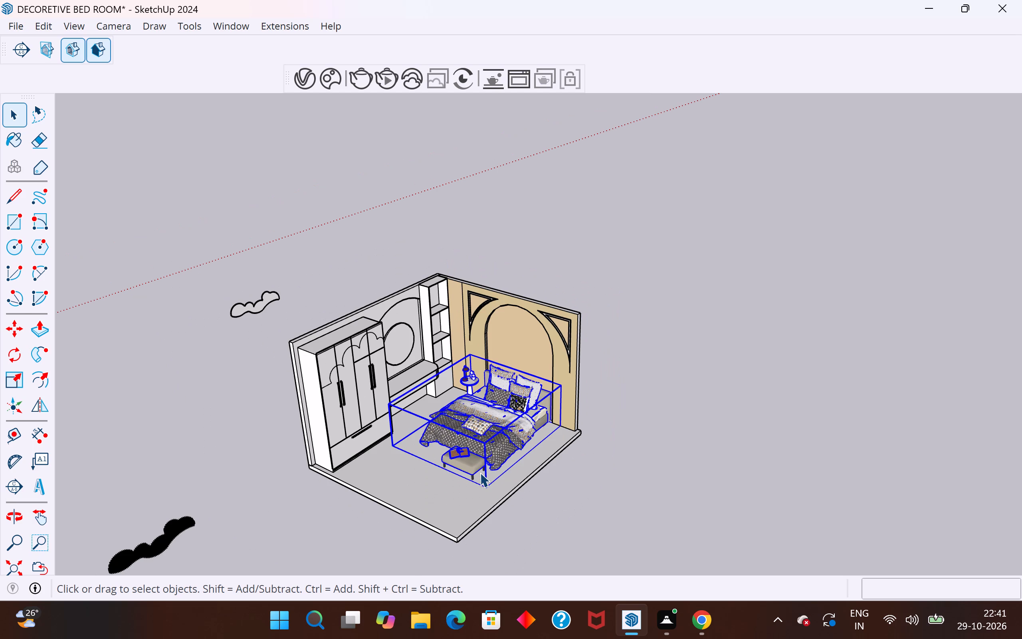
key(m)
click(487, 488)
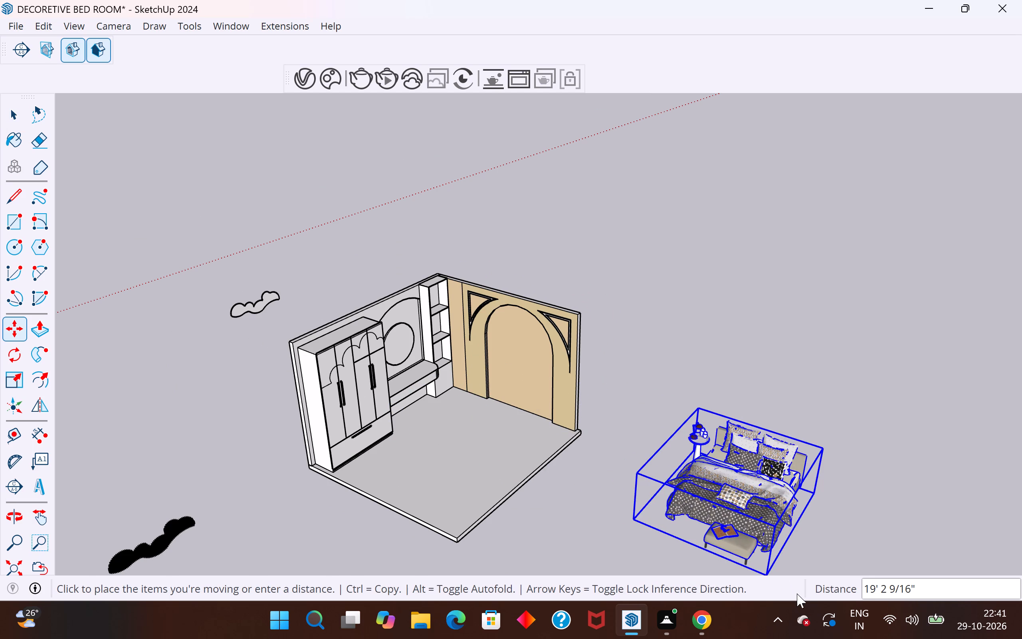
click(794, 588)
click(854, 456)
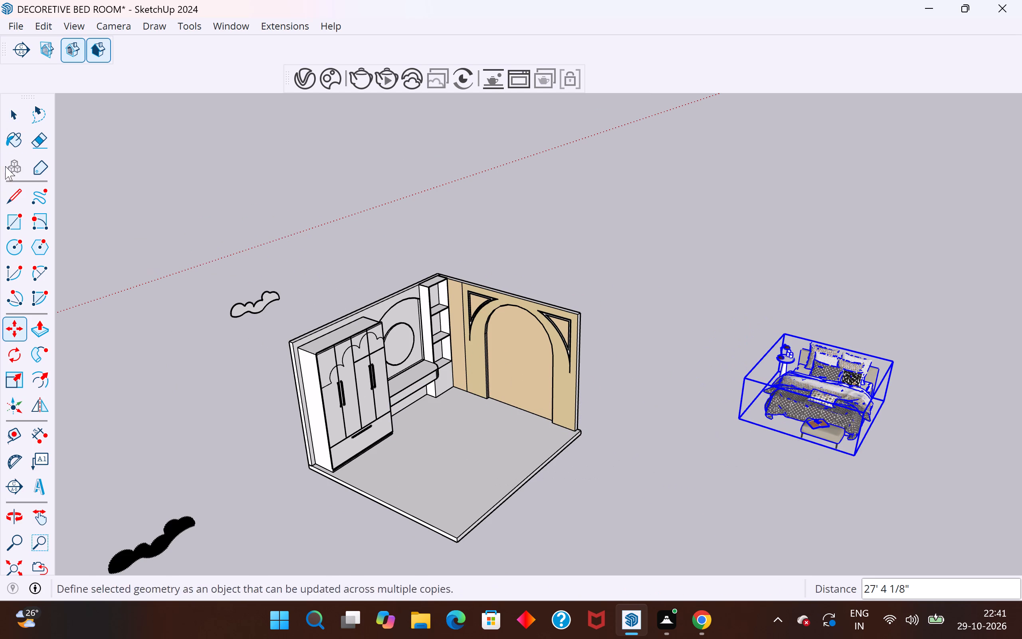
click(18, 118)
Open the back wall group for editing down to its faces and select the arch recess face.
middle_drag(506, 397, 589, 363)
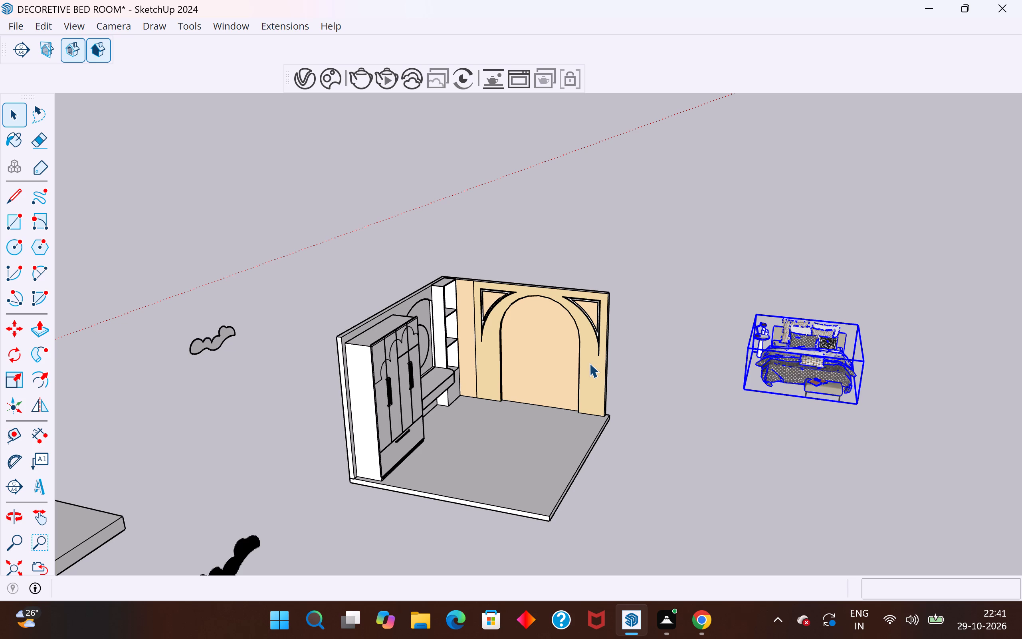
scroll(547, 353, up, 4)
double_click(547, 352)
double_click(541, 369)
click(538, 381)
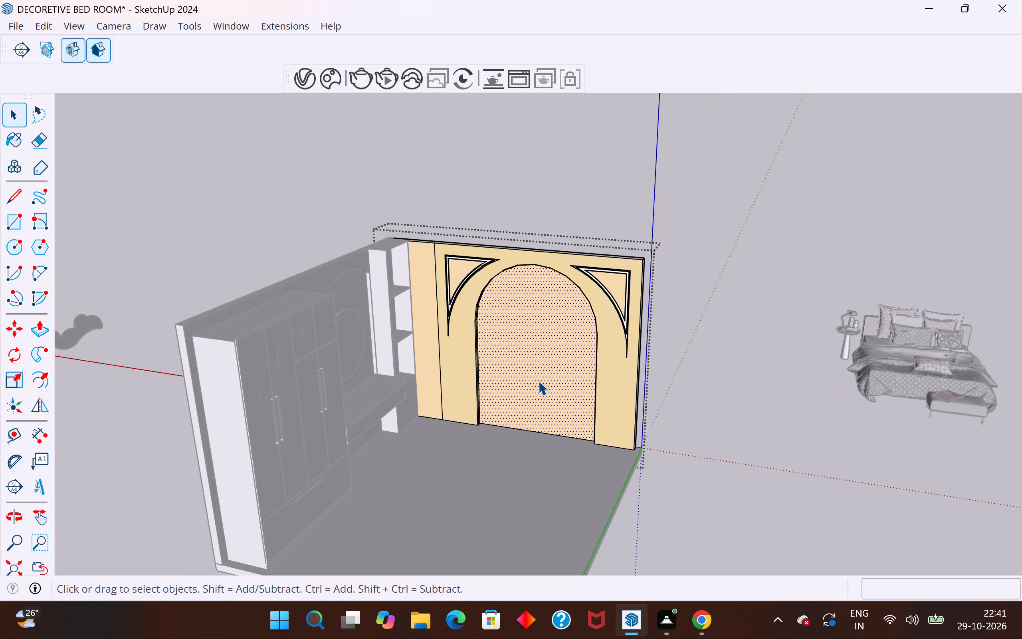
click(547, 389)
scroll(545, 419, up, 7)
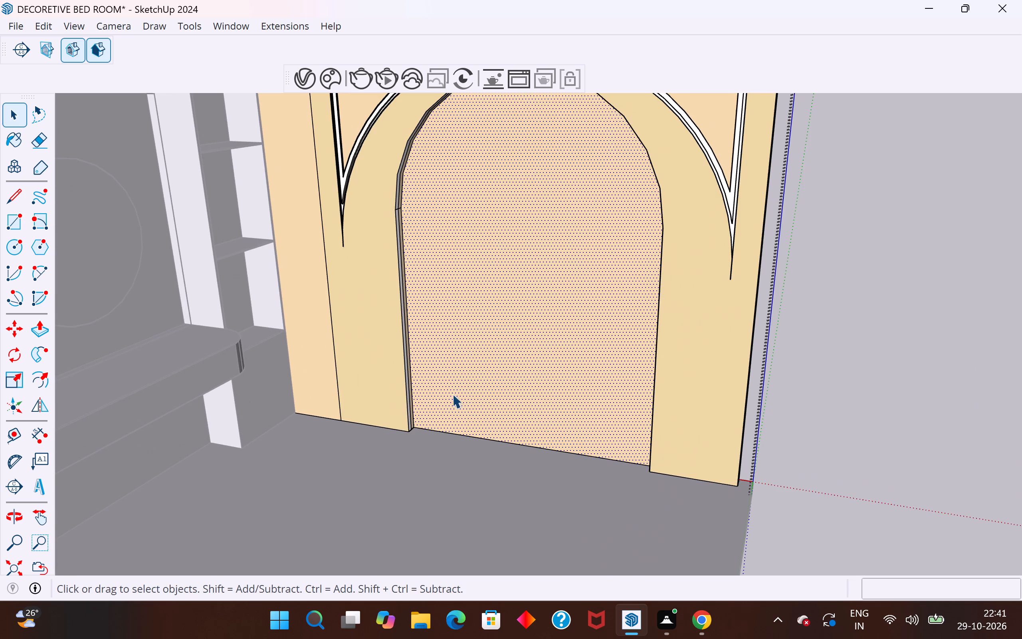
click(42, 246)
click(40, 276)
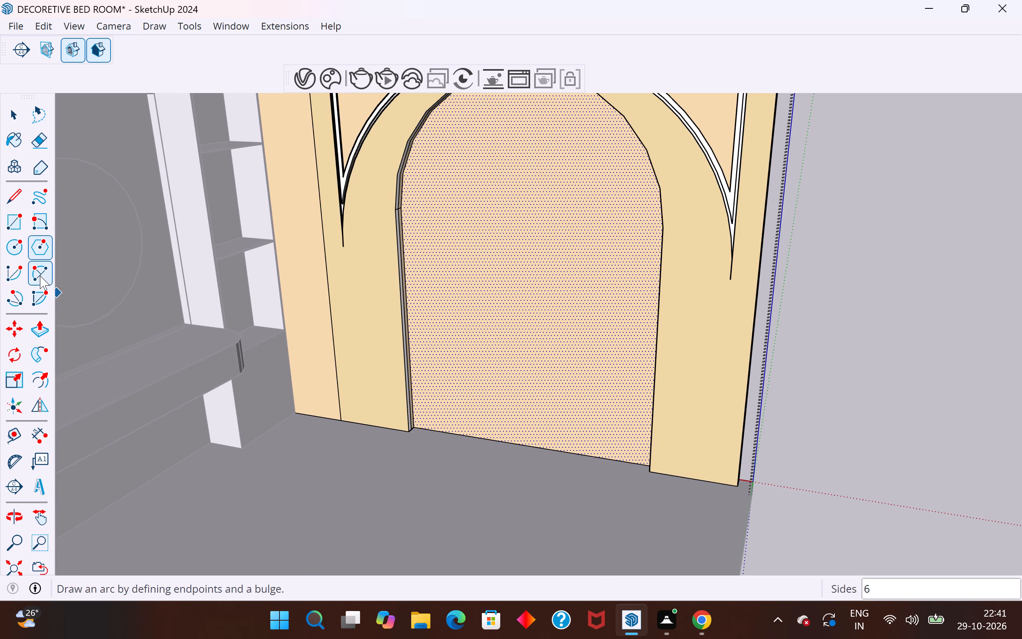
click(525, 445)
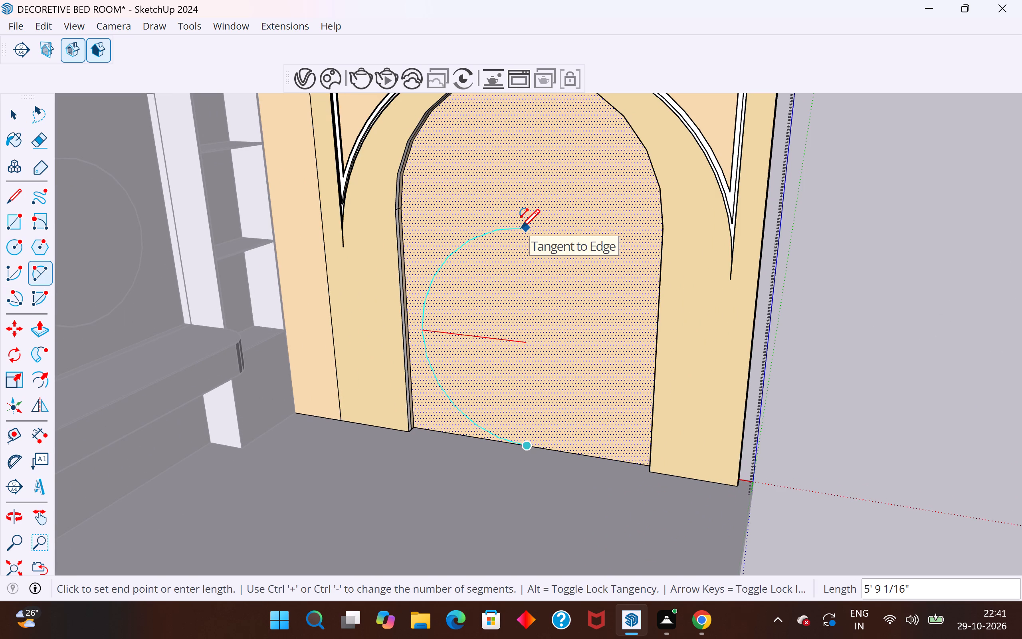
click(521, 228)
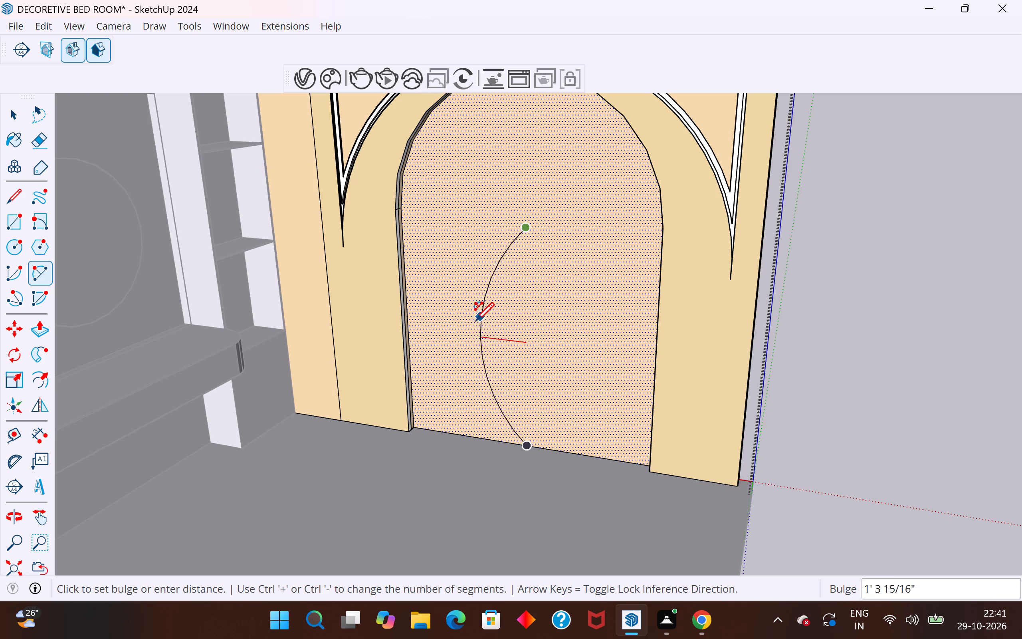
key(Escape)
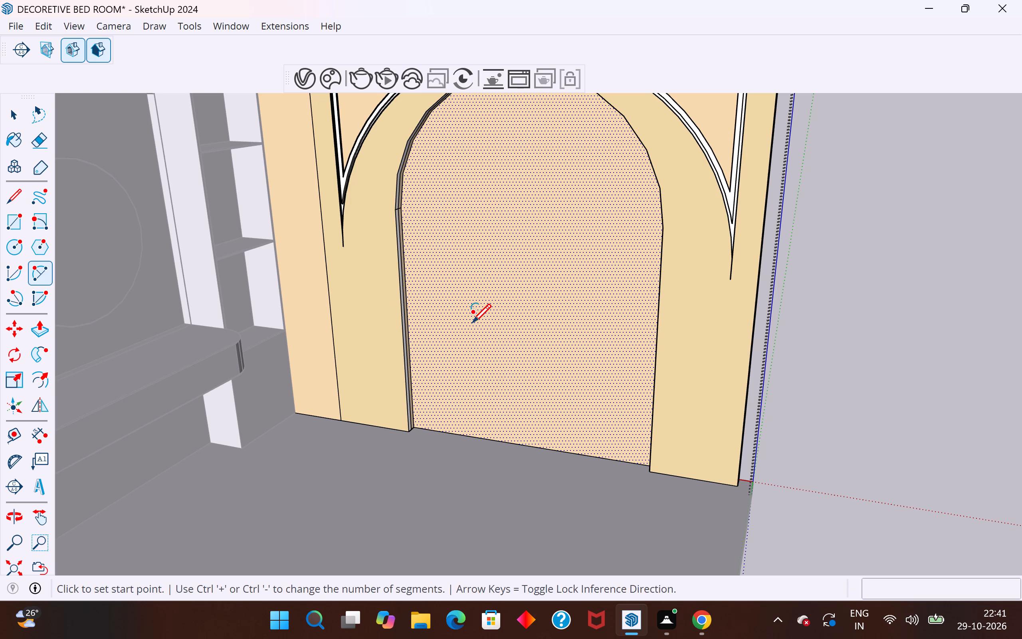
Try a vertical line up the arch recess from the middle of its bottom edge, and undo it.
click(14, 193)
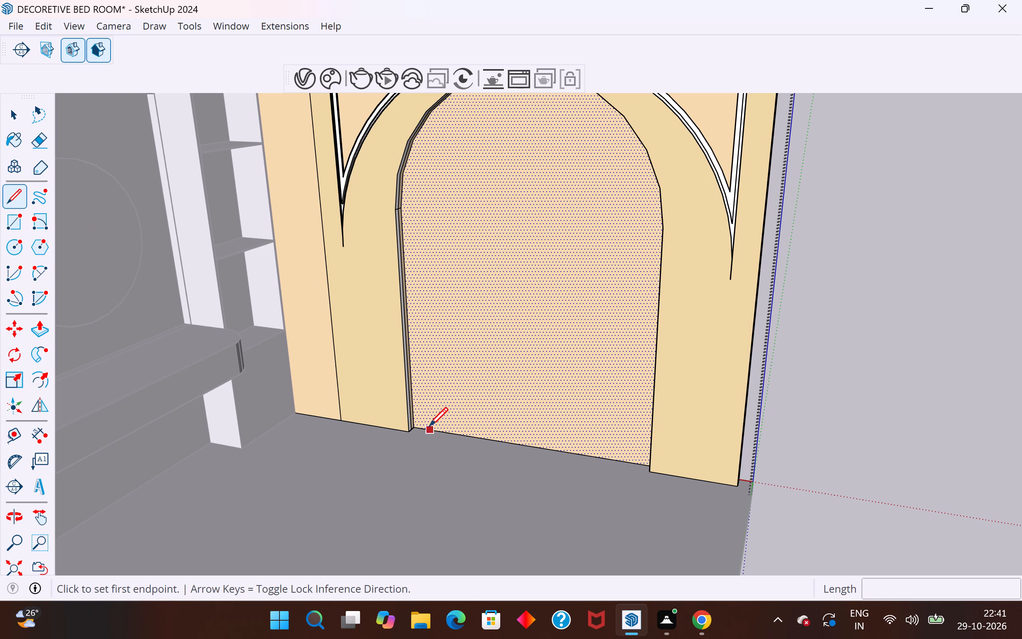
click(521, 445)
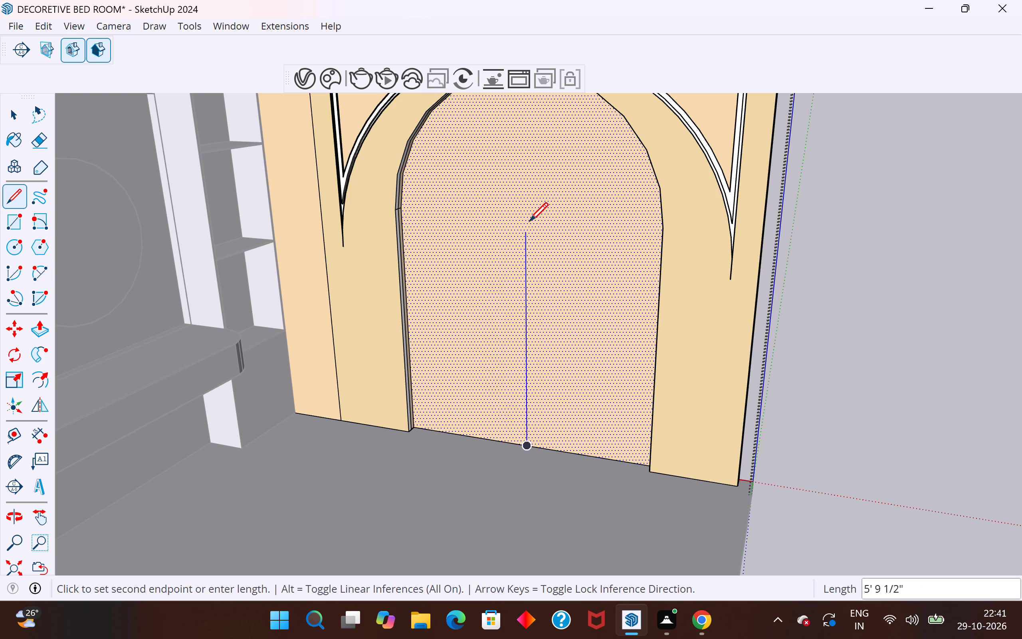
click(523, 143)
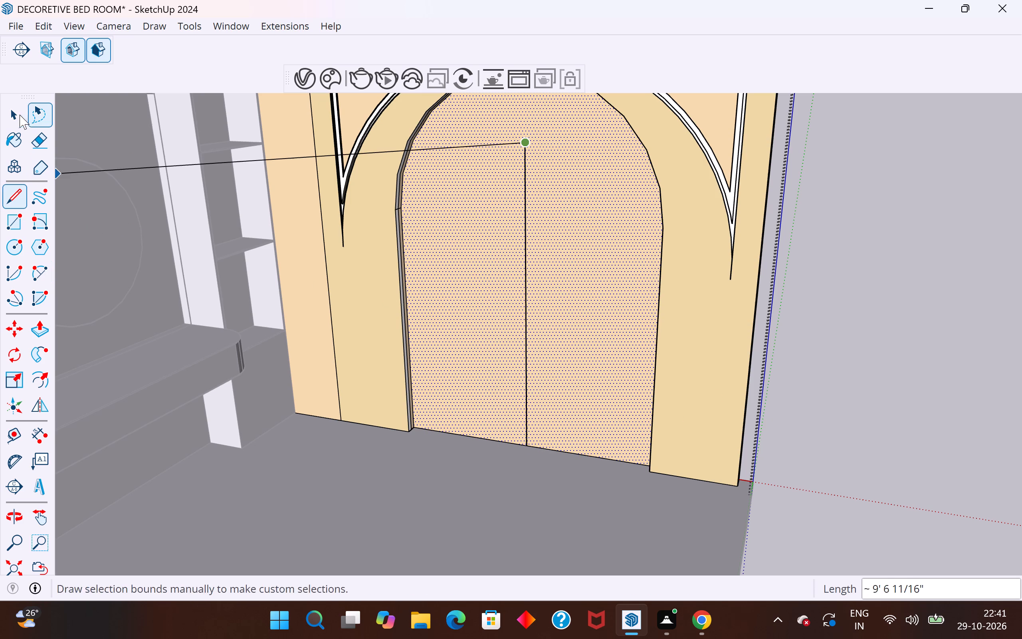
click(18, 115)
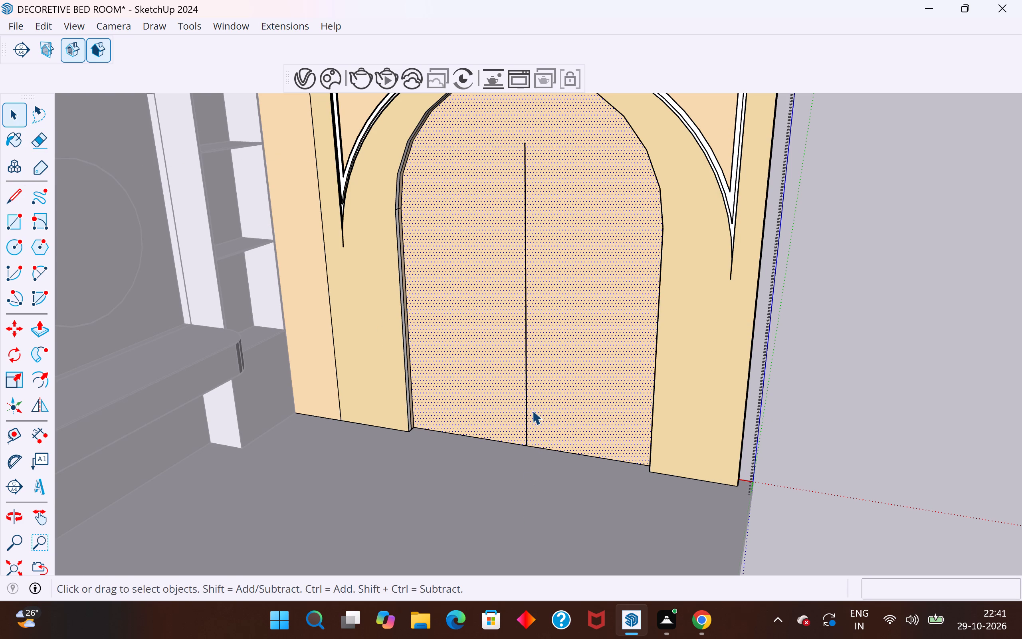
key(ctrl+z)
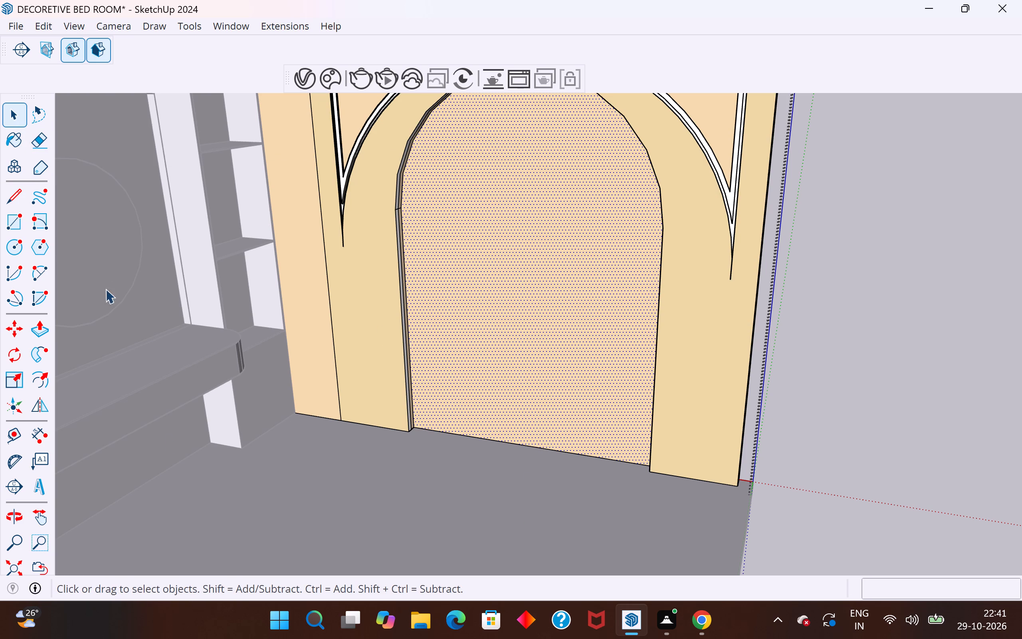
Draw a vertical line about 6' 3" long up the arch recess from the middle of its bottom edge.
click(23, 195)
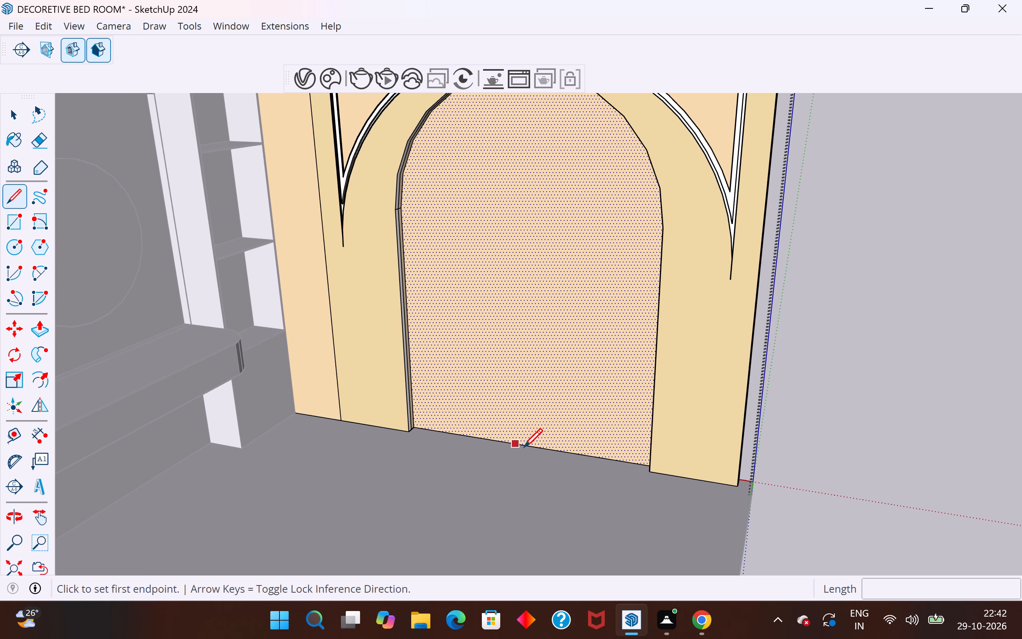
click(529, 448)
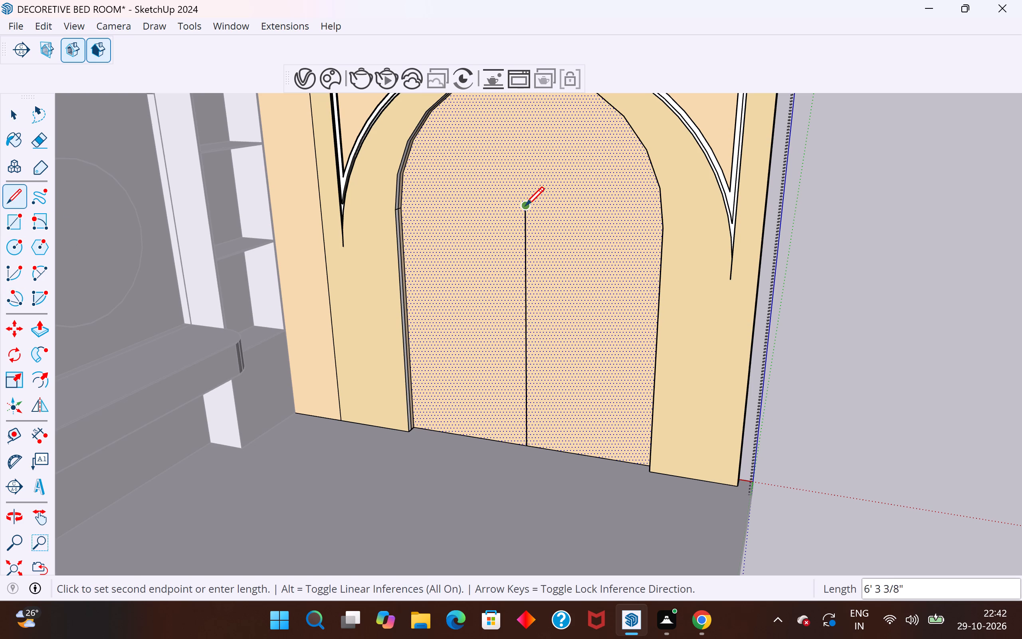
click(525, 205)
click(10, 119)
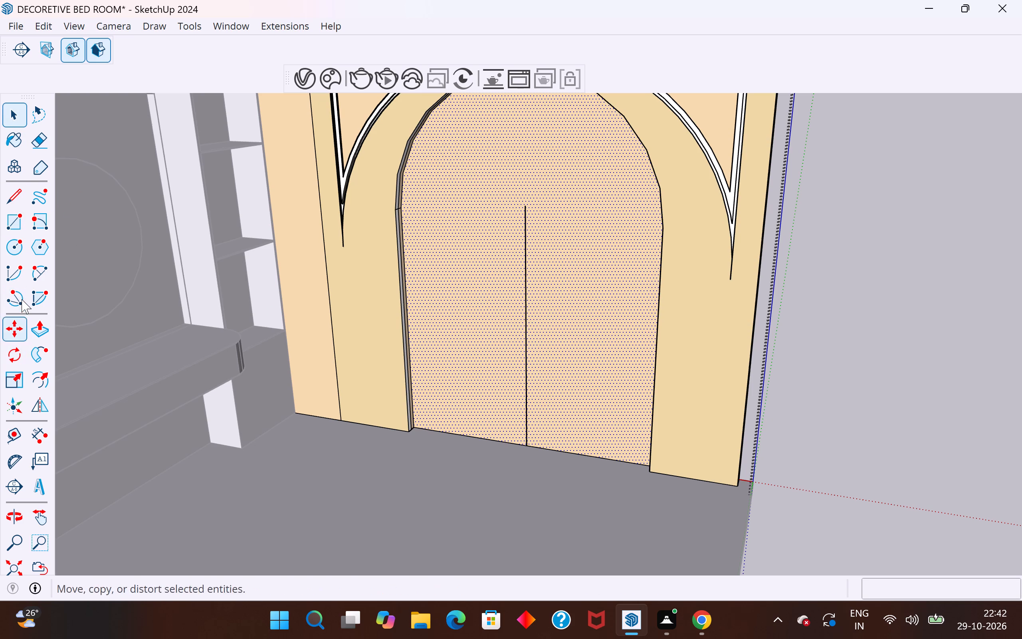
Draw a 2 Point Arc between the vertical line's endpoints, bulging about 1' 4" towards the wardrobe and shelves.
click(38, 276)
click(530, 443)
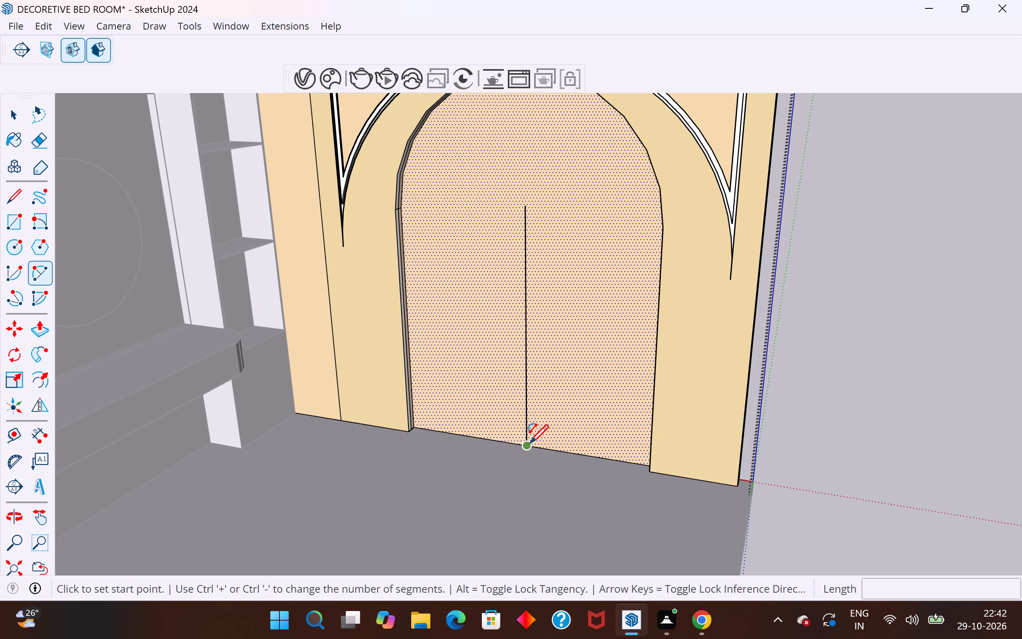
click(527, 208)
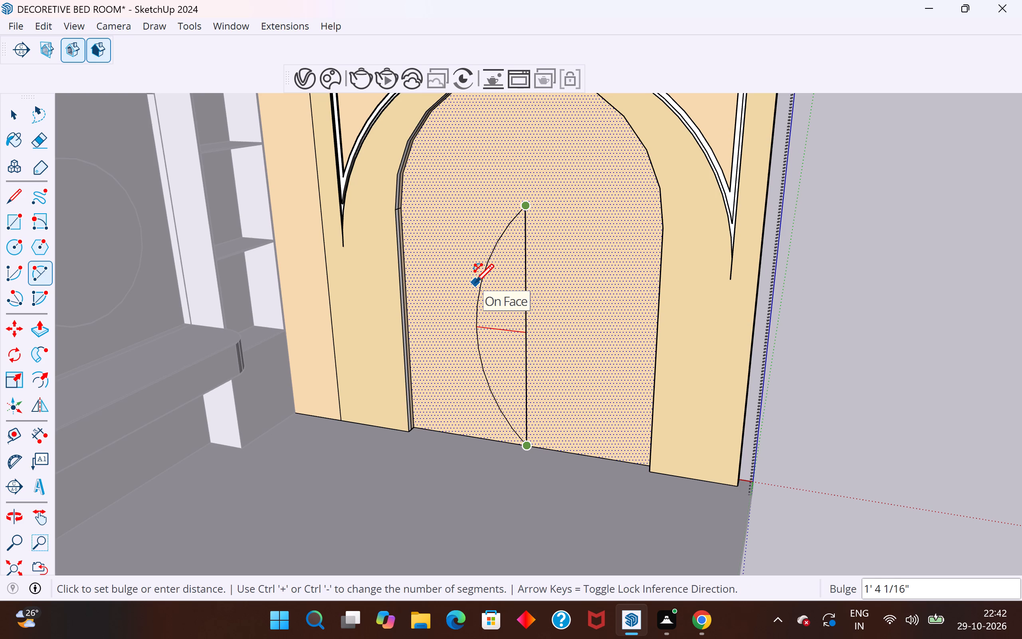
middle_drag(475, 282, 640, 303)
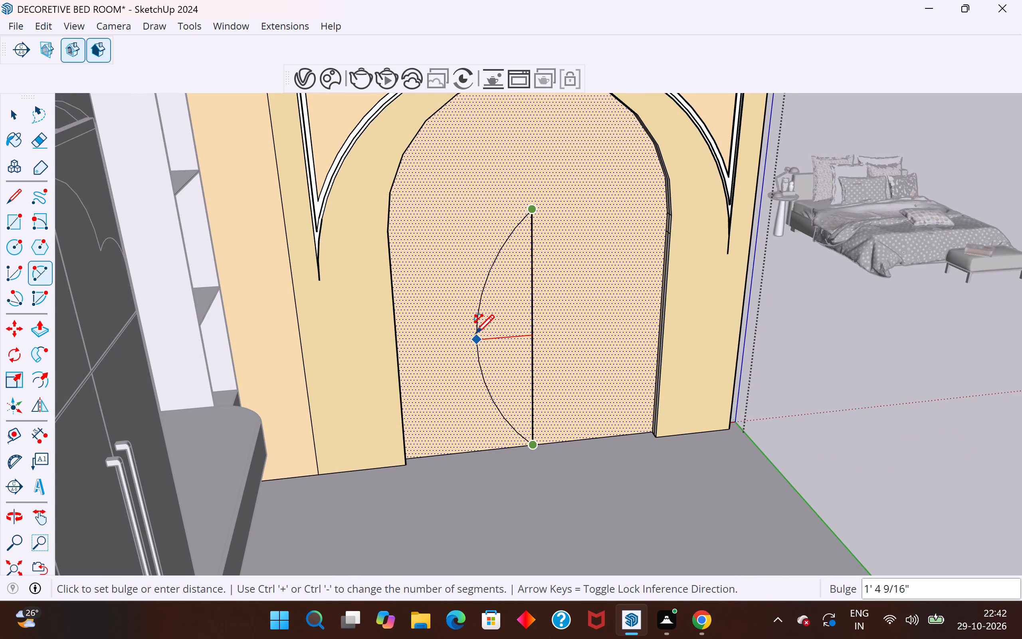
click(480, 342)
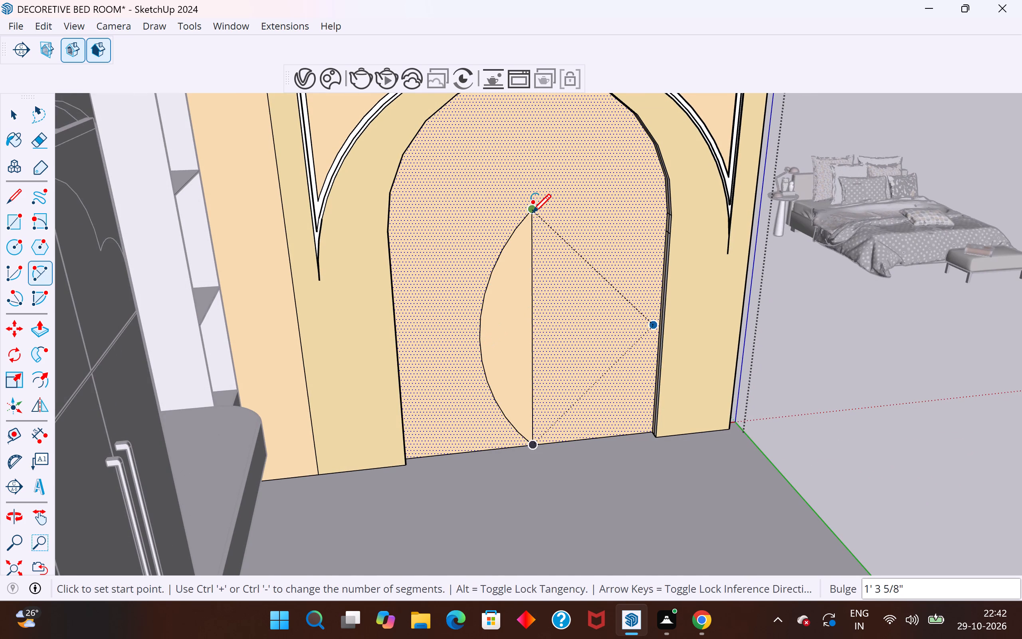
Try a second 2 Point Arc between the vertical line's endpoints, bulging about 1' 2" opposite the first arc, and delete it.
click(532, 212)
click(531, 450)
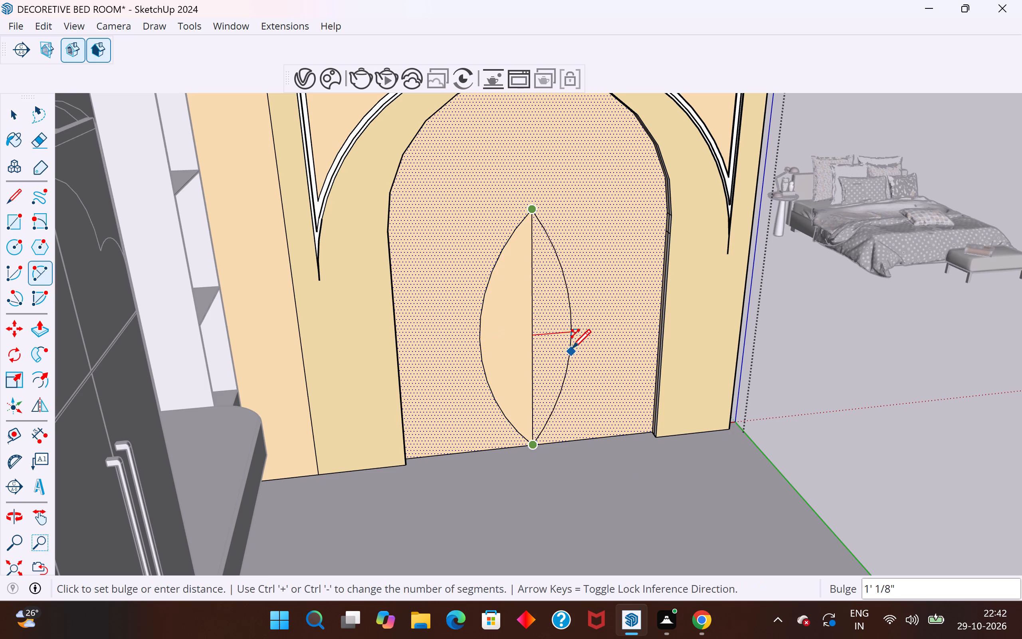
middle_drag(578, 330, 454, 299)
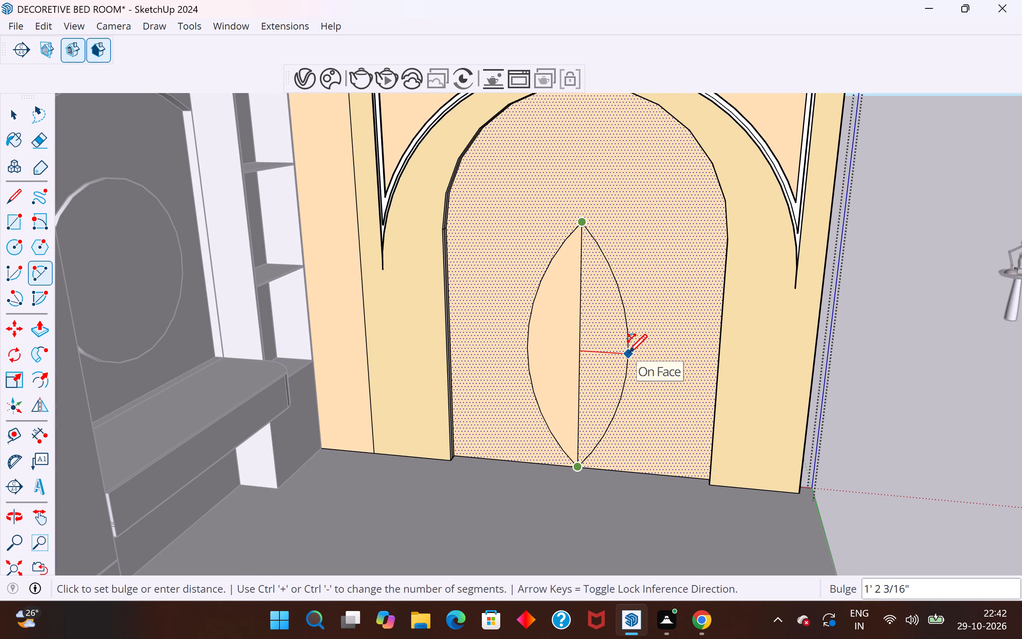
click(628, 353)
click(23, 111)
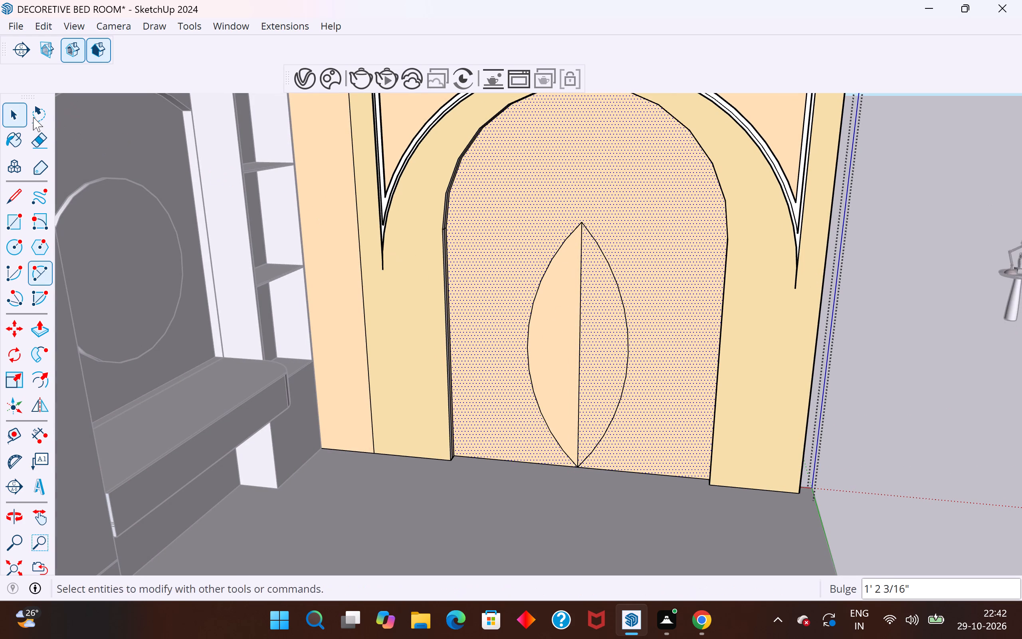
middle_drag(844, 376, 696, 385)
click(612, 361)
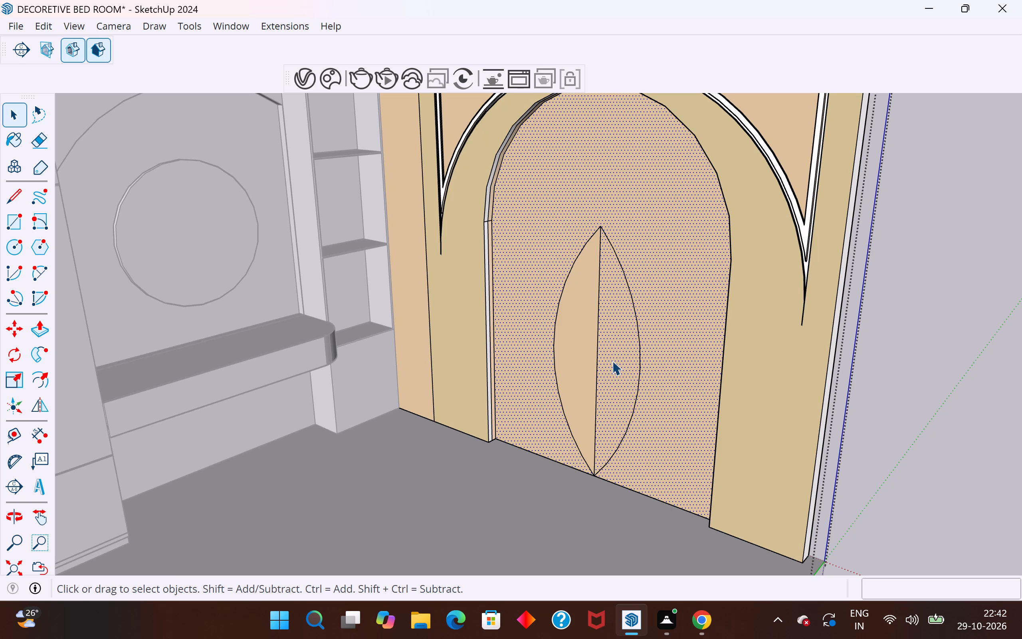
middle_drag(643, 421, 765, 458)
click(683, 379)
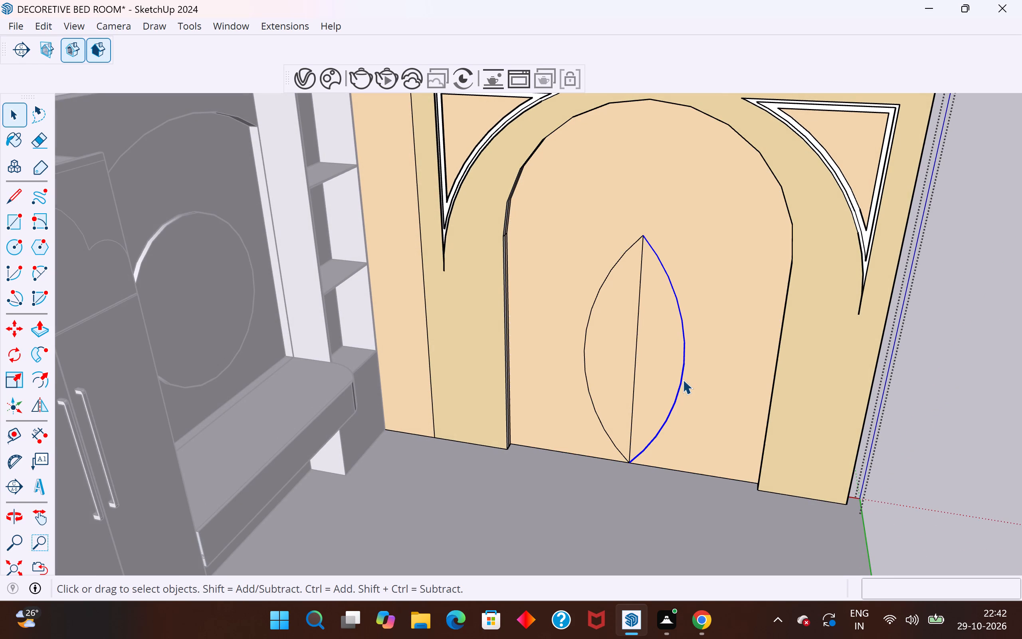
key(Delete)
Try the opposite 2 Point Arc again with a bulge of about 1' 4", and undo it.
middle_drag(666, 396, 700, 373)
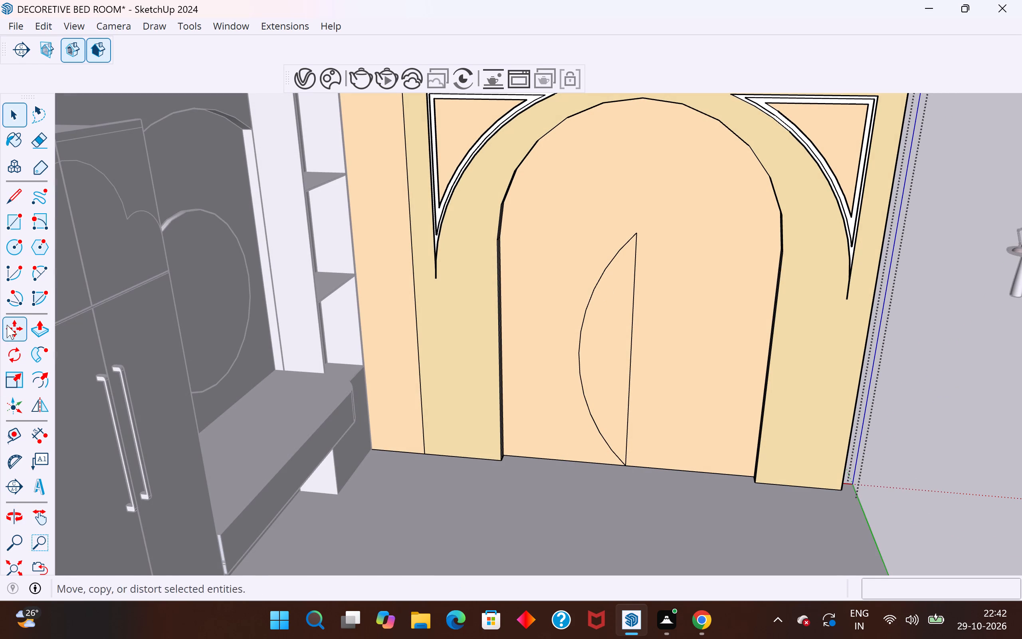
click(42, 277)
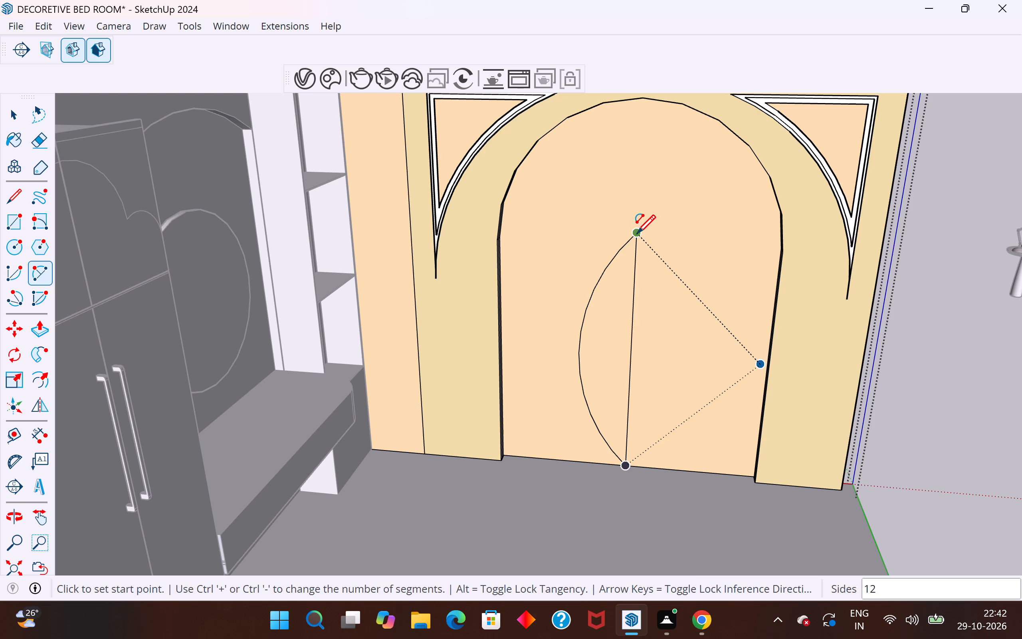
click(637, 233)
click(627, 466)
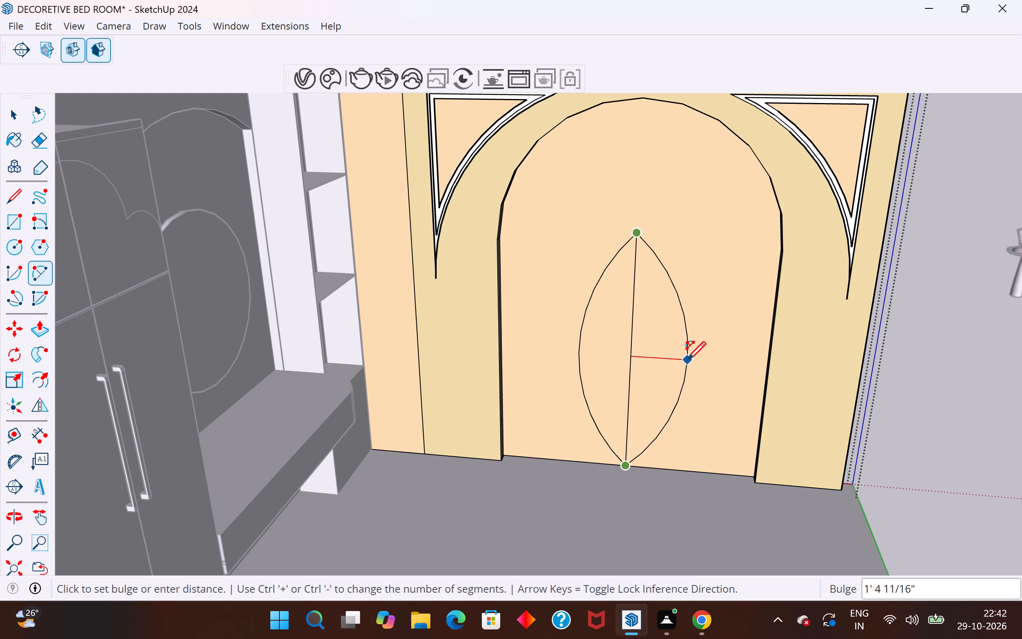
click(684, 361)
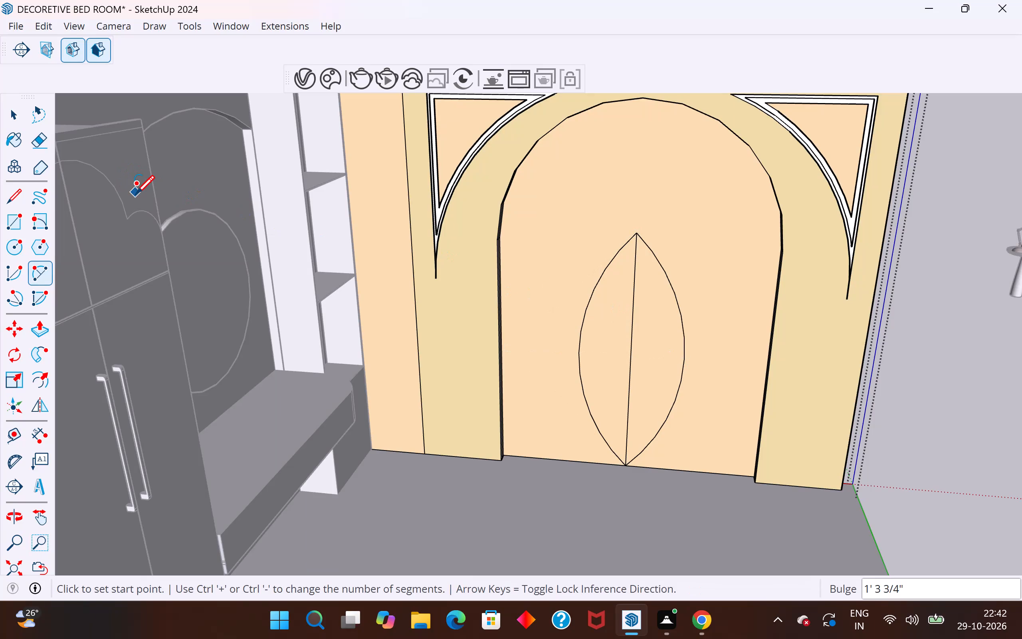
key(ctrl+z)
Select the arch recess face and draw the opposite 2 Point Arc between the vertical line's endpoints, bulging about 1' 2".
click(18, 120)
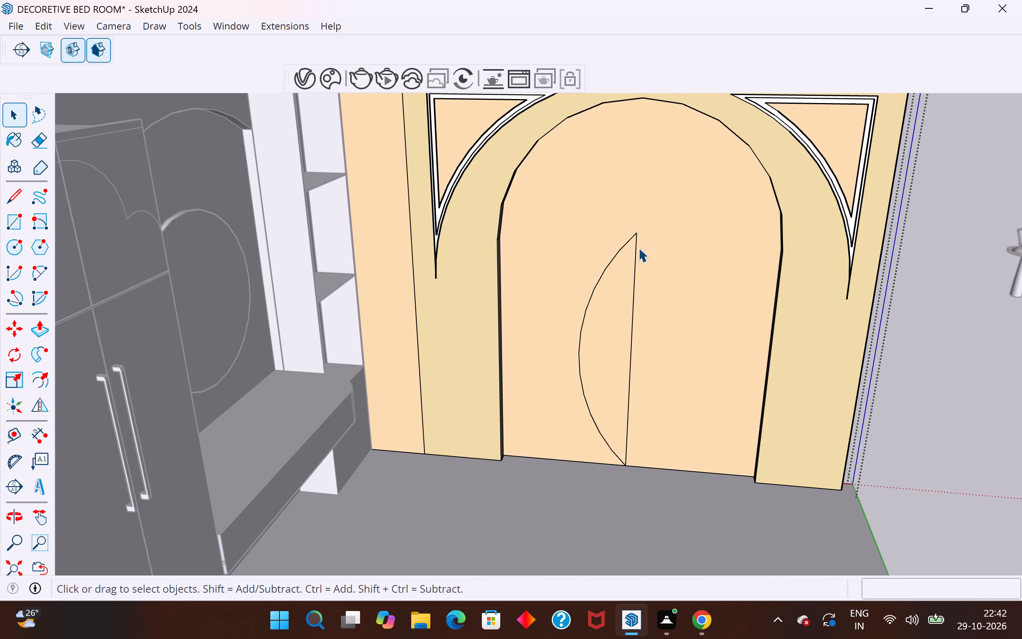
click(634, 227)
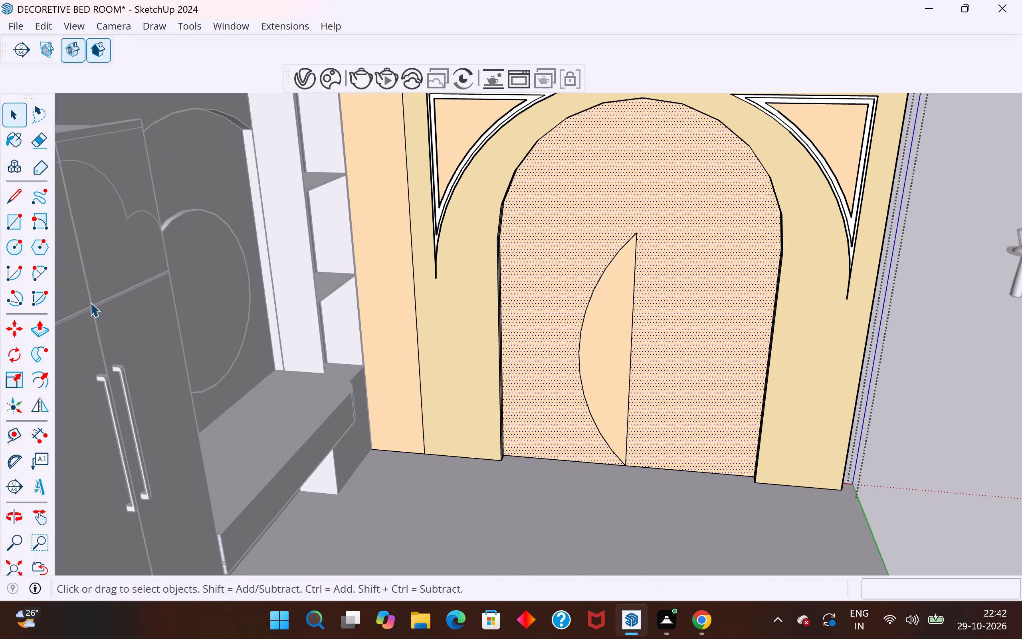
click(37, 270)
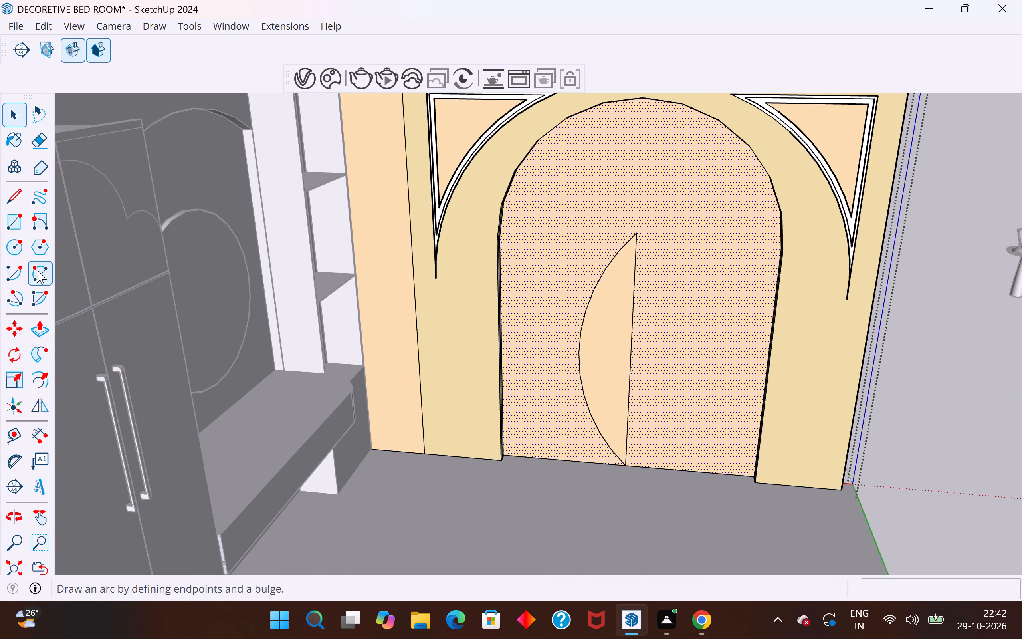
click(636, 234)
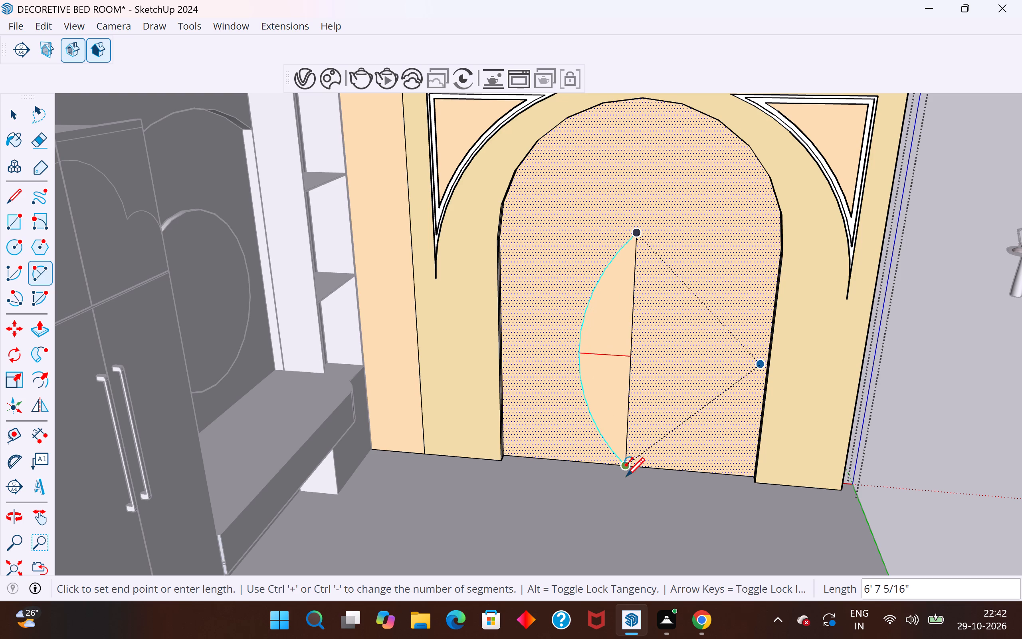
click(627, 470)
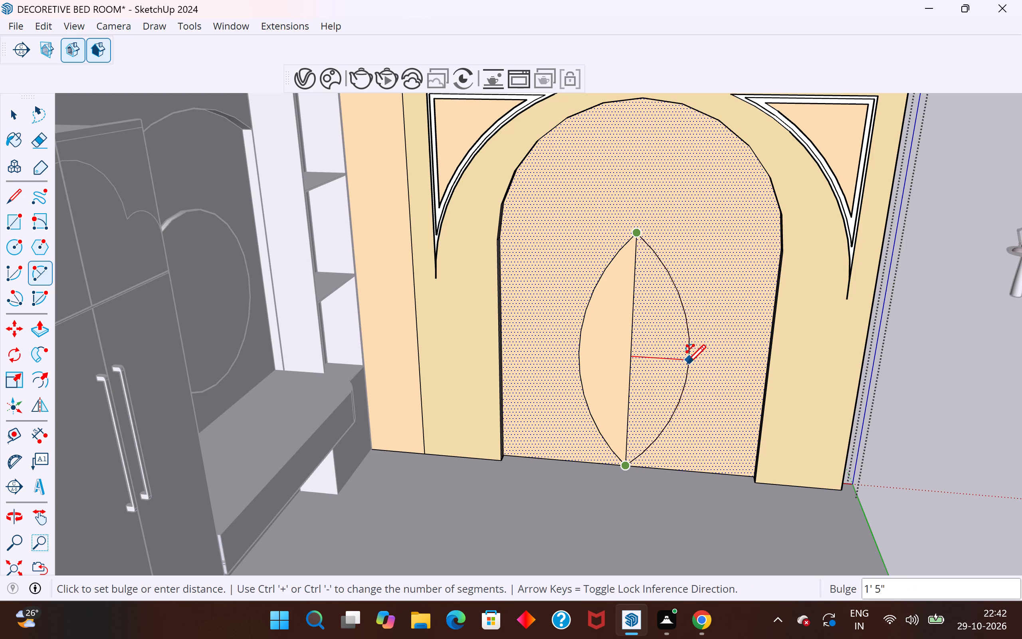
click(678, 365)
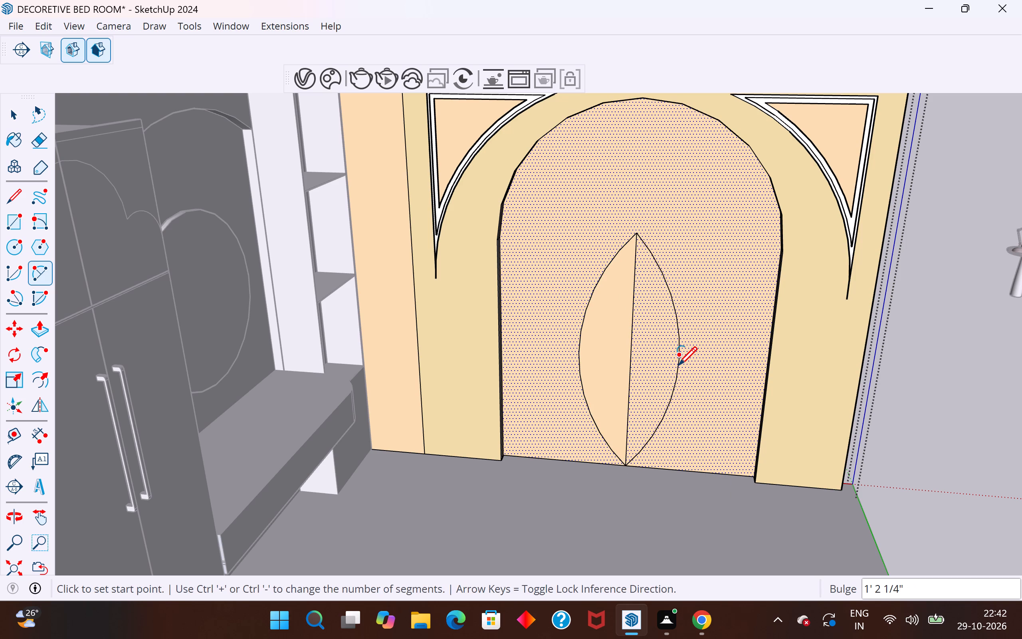
Examine which parts of the petal outline in the arch recess can be selected as separate faces.
middle_drag(686, 370, 483, 425)
scroll(715, 363, up, 6)
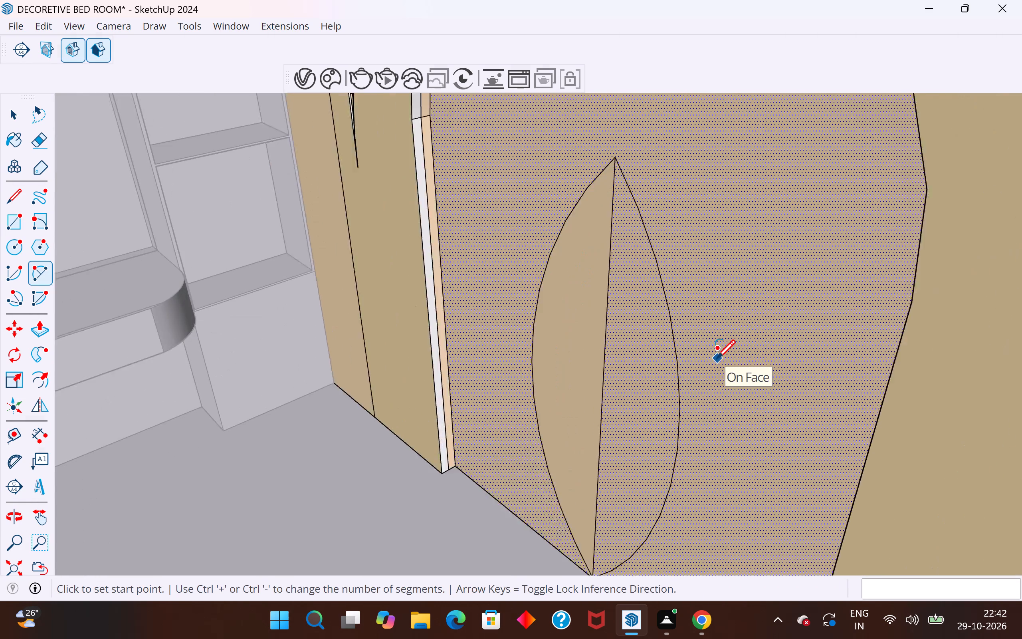
scroll(717, 358, up, 2)
click(11, 118)
click(747, 351)
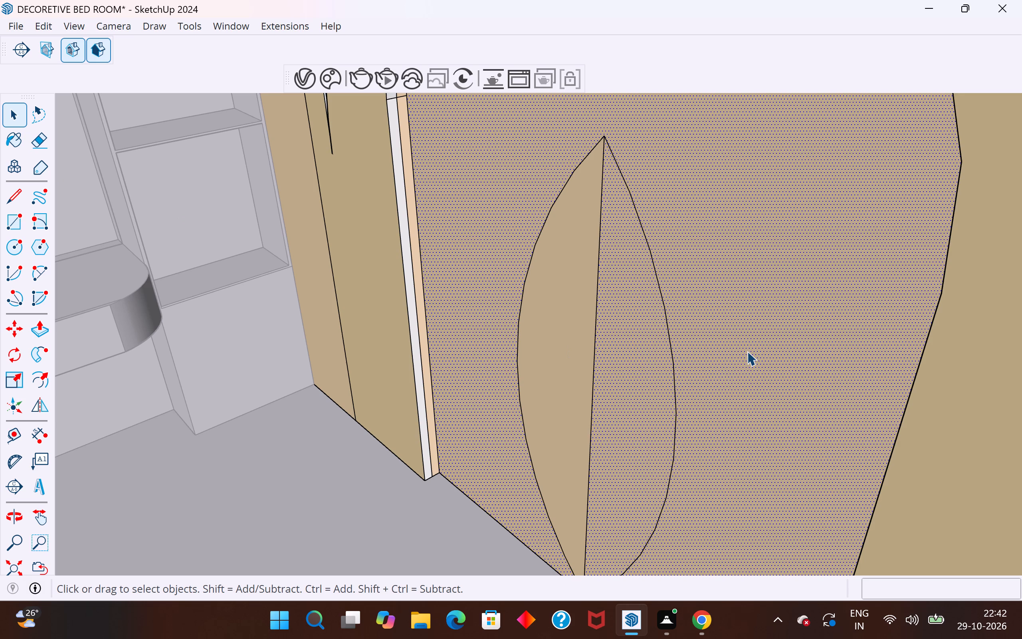
click(559, 353)
click(650, 378)
middle_drag(653, 381, 657, 383)
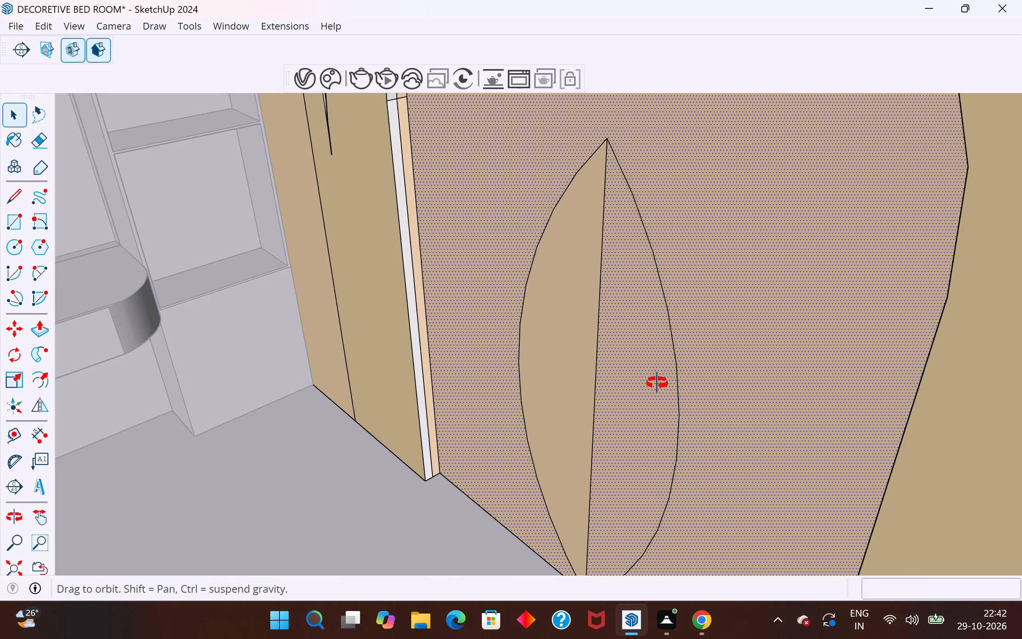
middle_drag(657, 383, 791, 346)
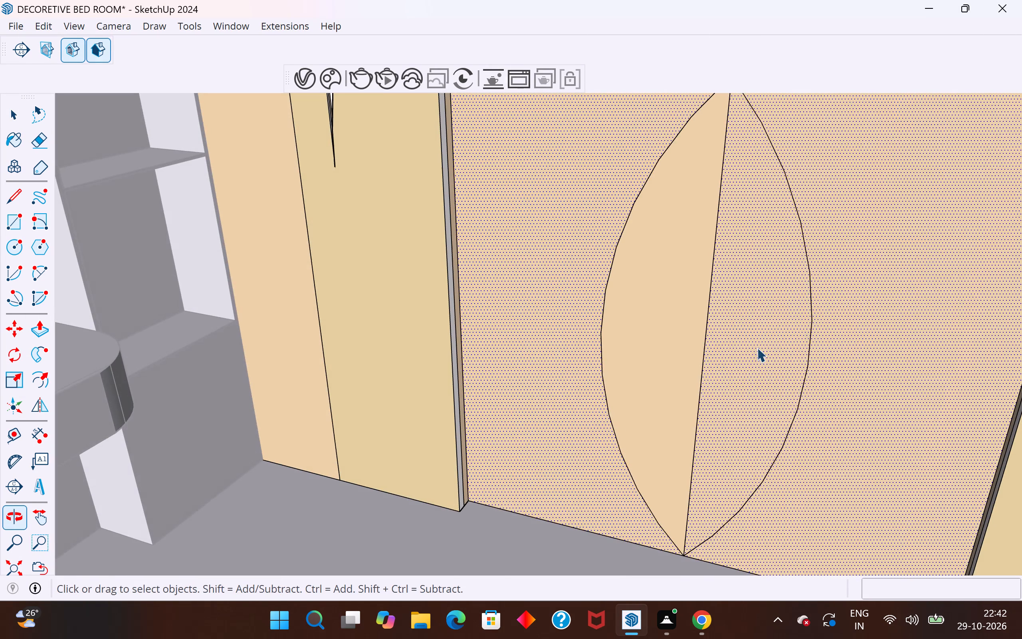
click(667, 361)
click(730, 393)
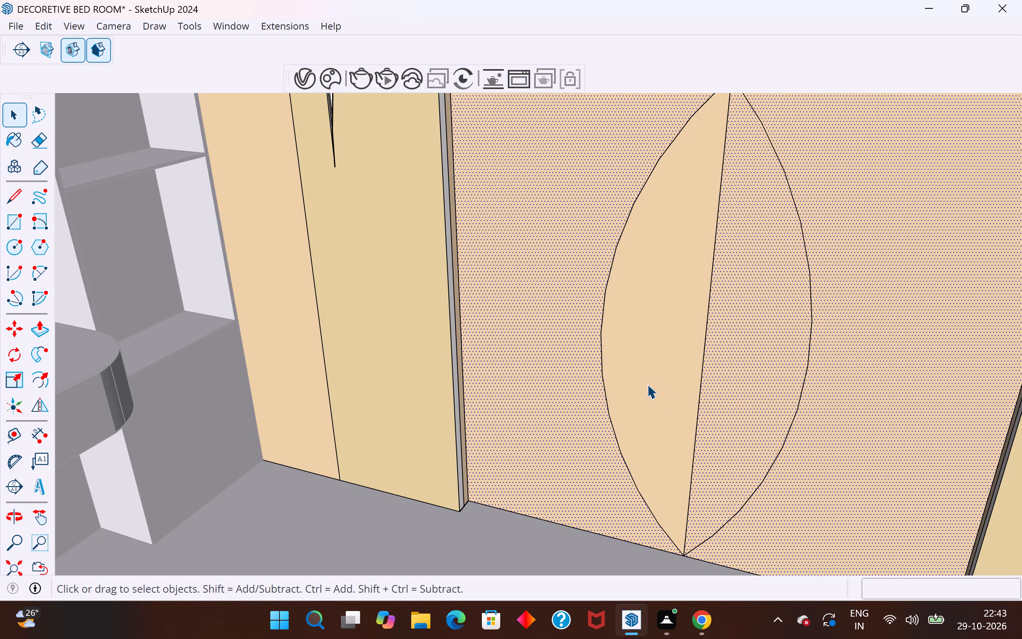
Copy the half-petal face nearest the wardrobe about 9' 6" out of the arch recess, past the wall's end on the bed side.
click(647, 384)
key(m)
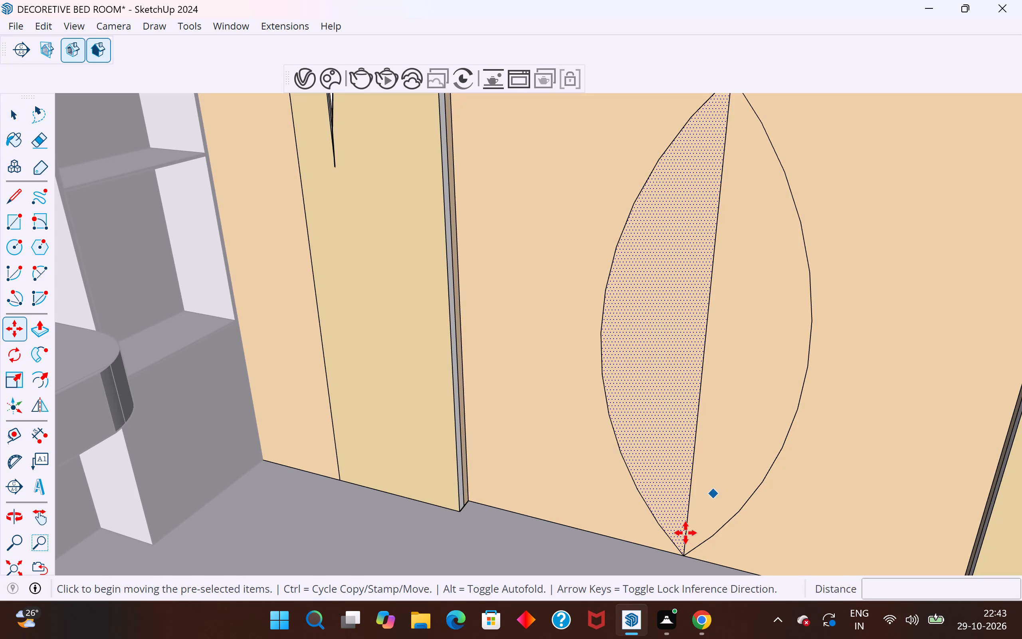
click(687, 555)
scroll(707, 387, down, 5)
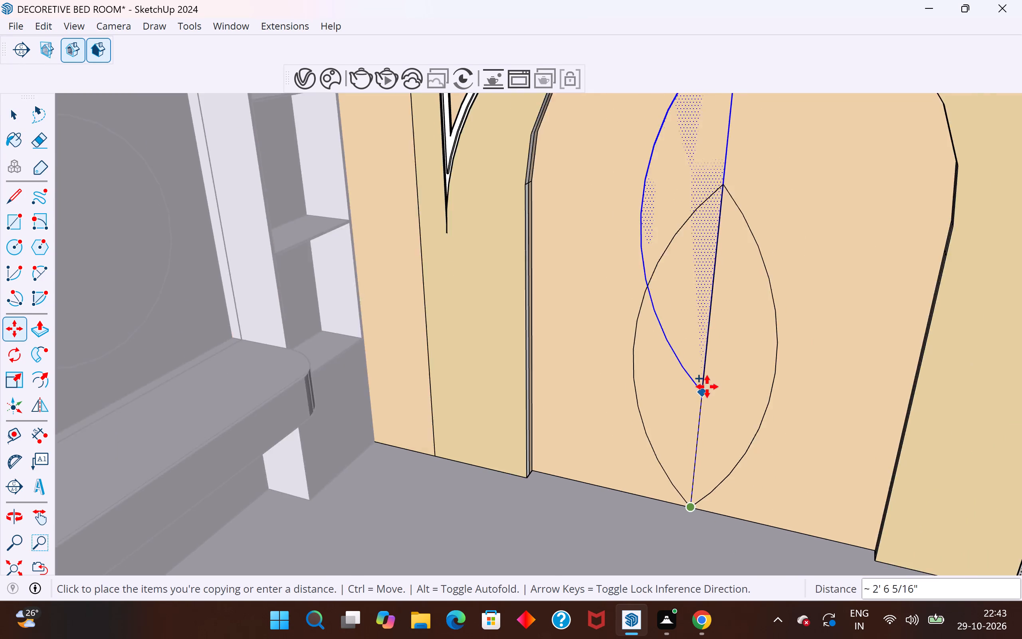
scroll(707, 387, down, 11)
click(884, 470)
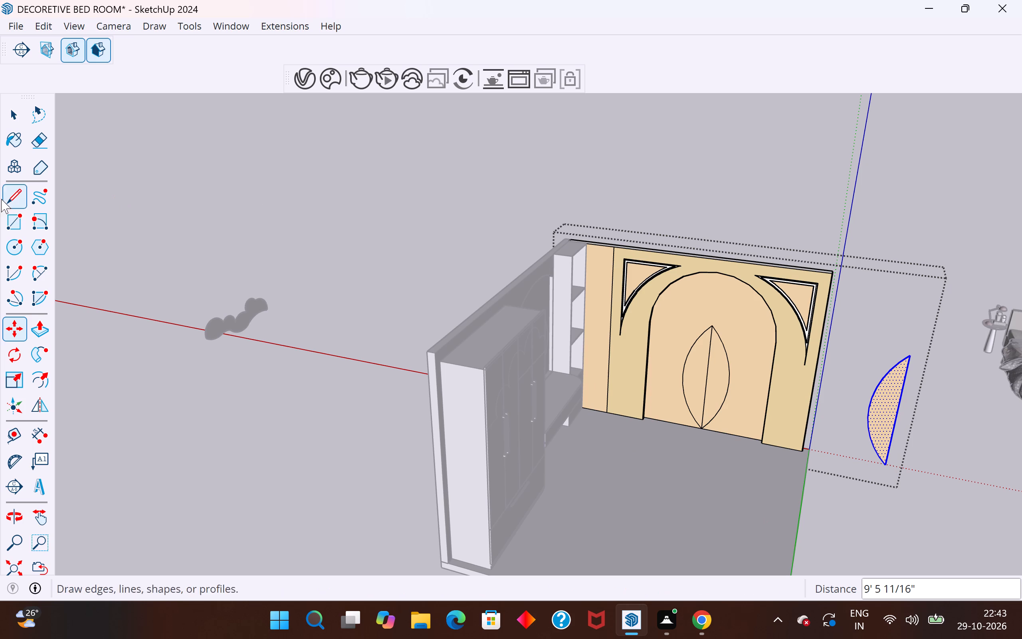
click(13, 117)
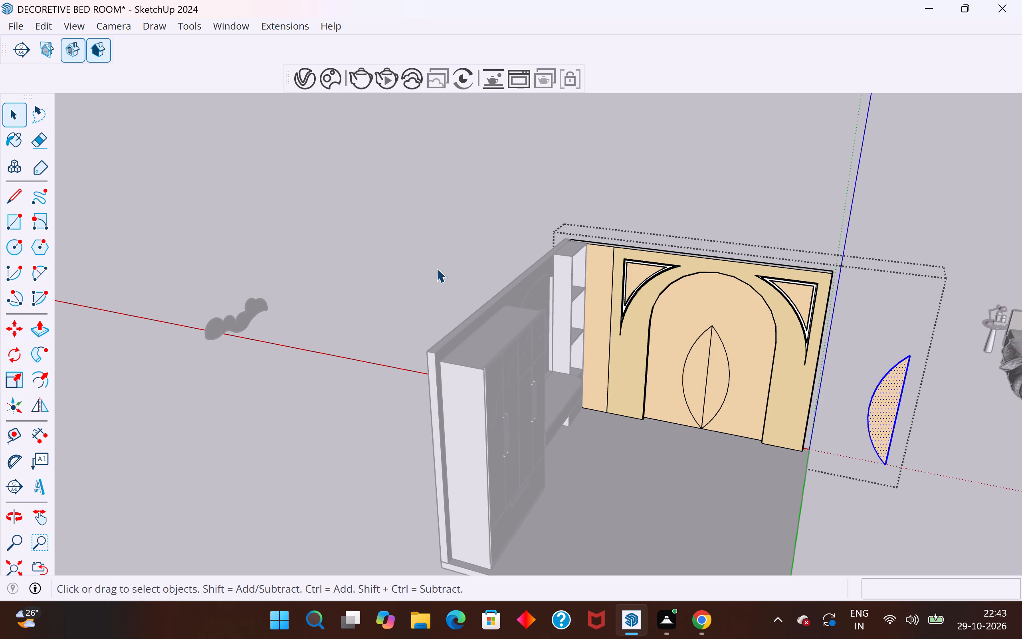
Close the back wall group and explode it to separate the copied half-petal from the wall.
click(438, 265)
click(716, 396)
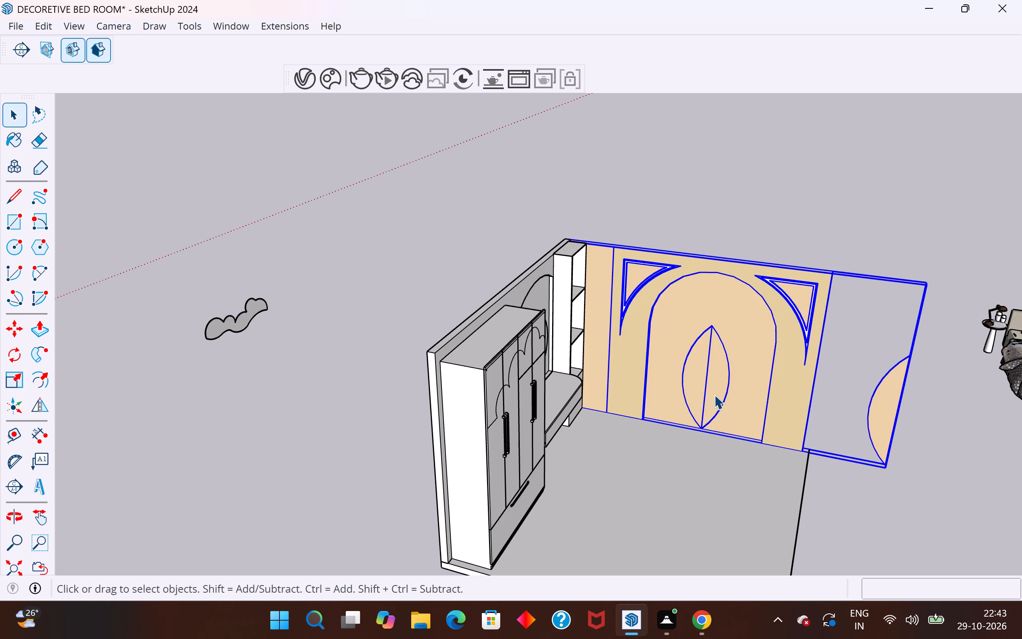
right_click(887, 403)
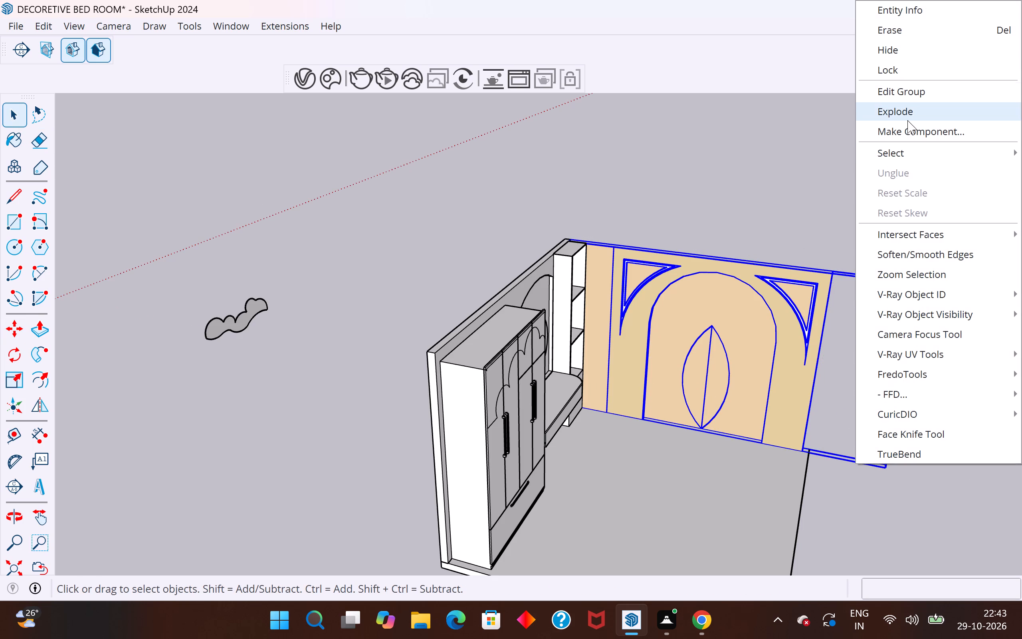
click(911, 107)
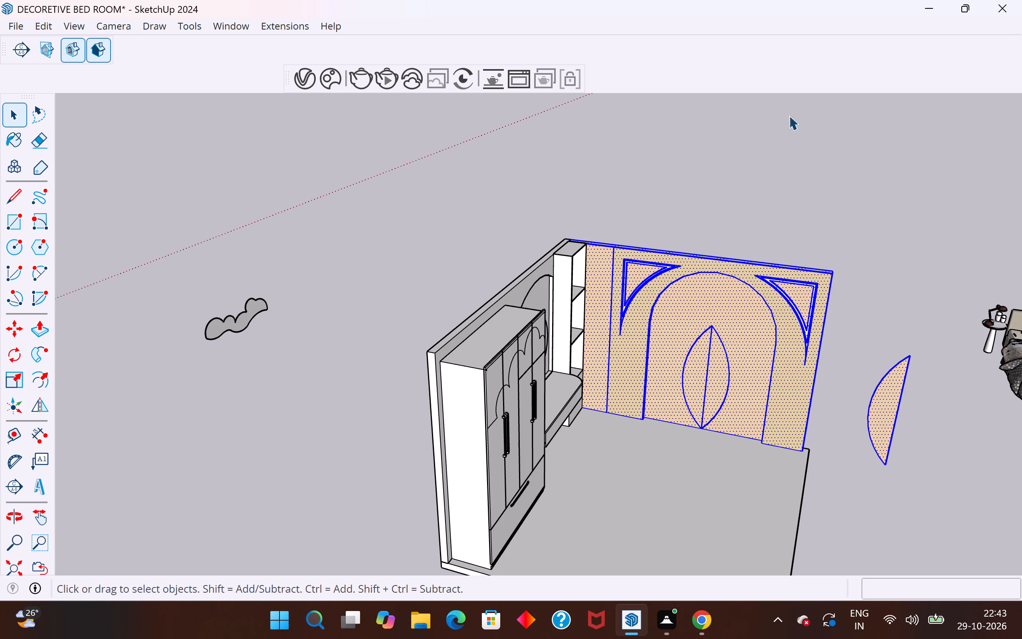
click(750, 124)
Delete both petal arcs and the vertical line from the arch recess.
scroll(571, 237, down, 6)
middle_drag(611, 363, 632, 322)
scroll(697, 334, up, 5)
click(620, 310)
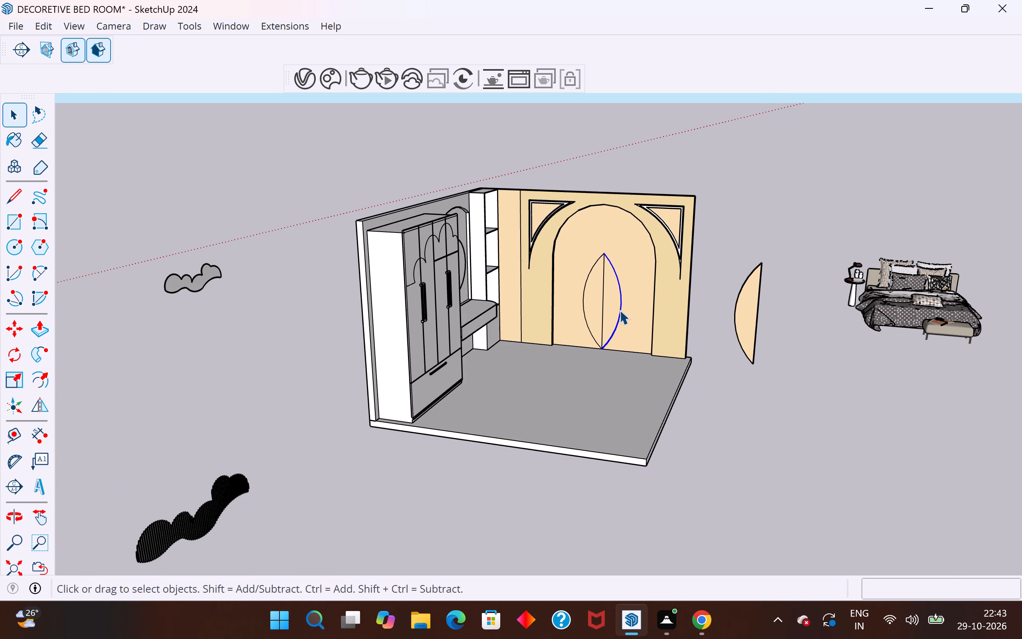
key(Delete)
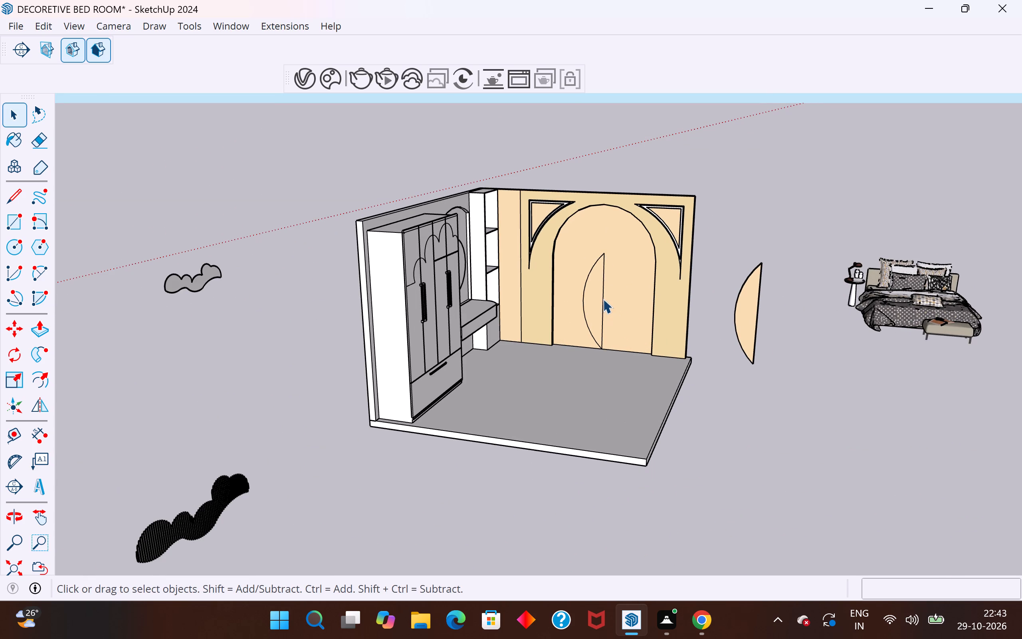
click(603, 299)
key(Delete)
click(592, 263)
key(Delete)
Copy the whole half-petal outside the wall about 2' 6" towards the bed.
drag(766, 253, 722, 392)
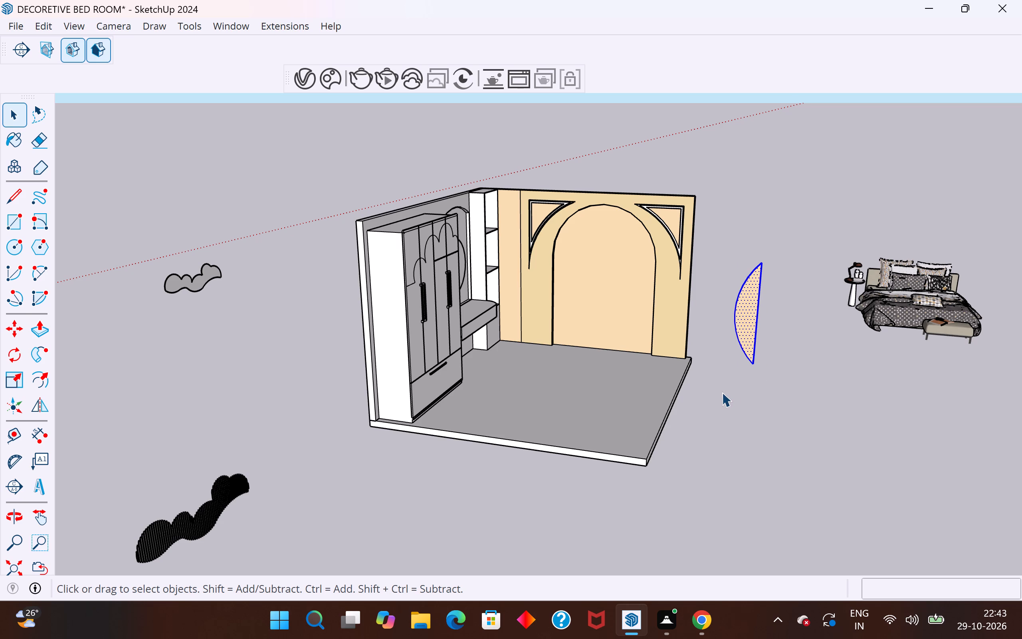
key(m)
click(753, 371)
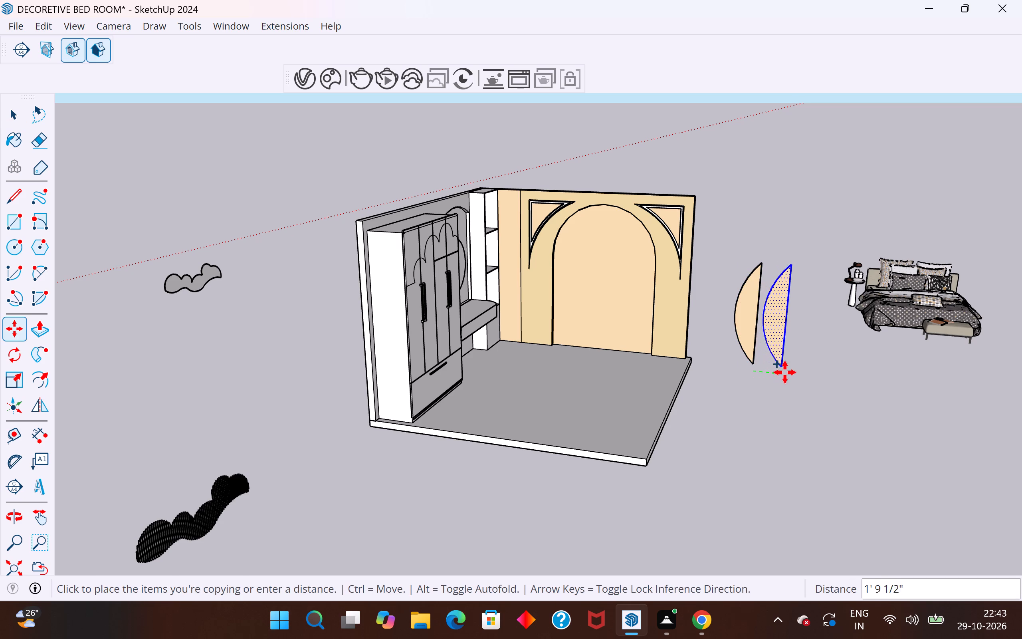
click(798, 373)
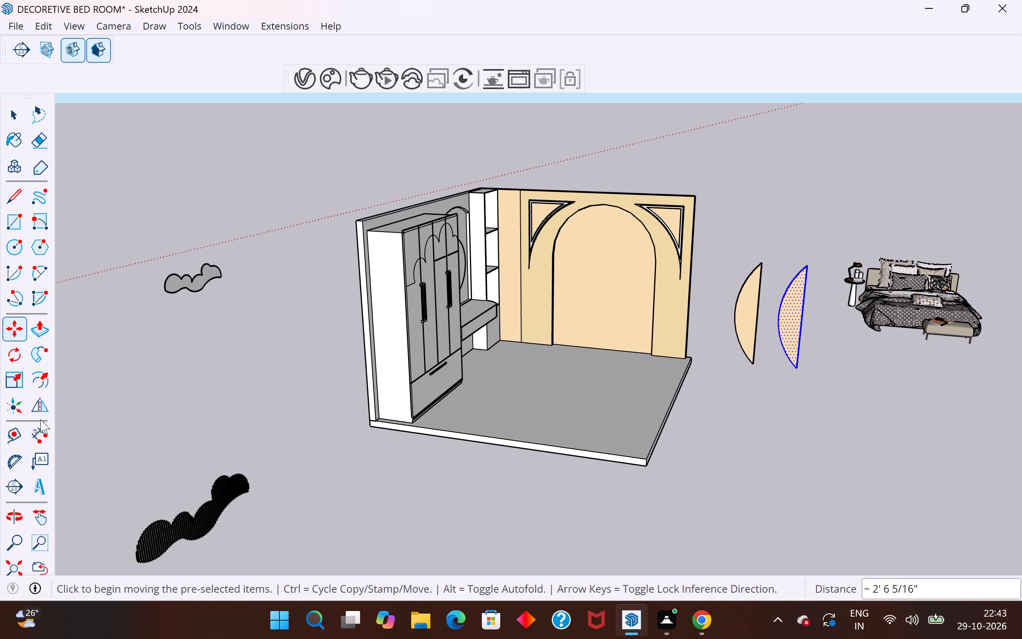
Flip the copied half-petal along the wall's length so its curved side faces the bed.
click(37, 408)
click(826, 397)
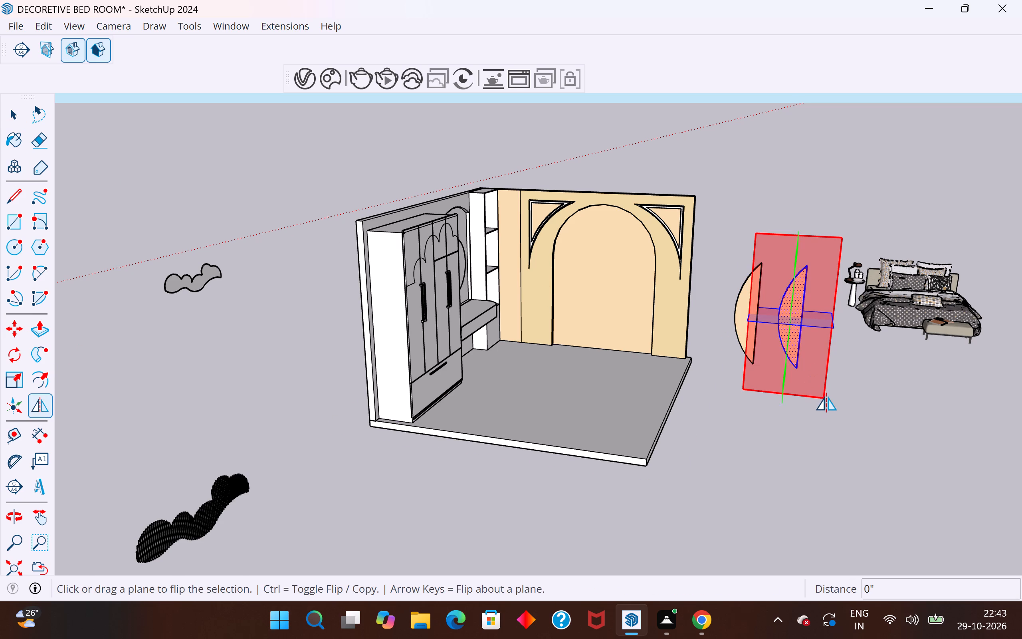
click(832, 311)
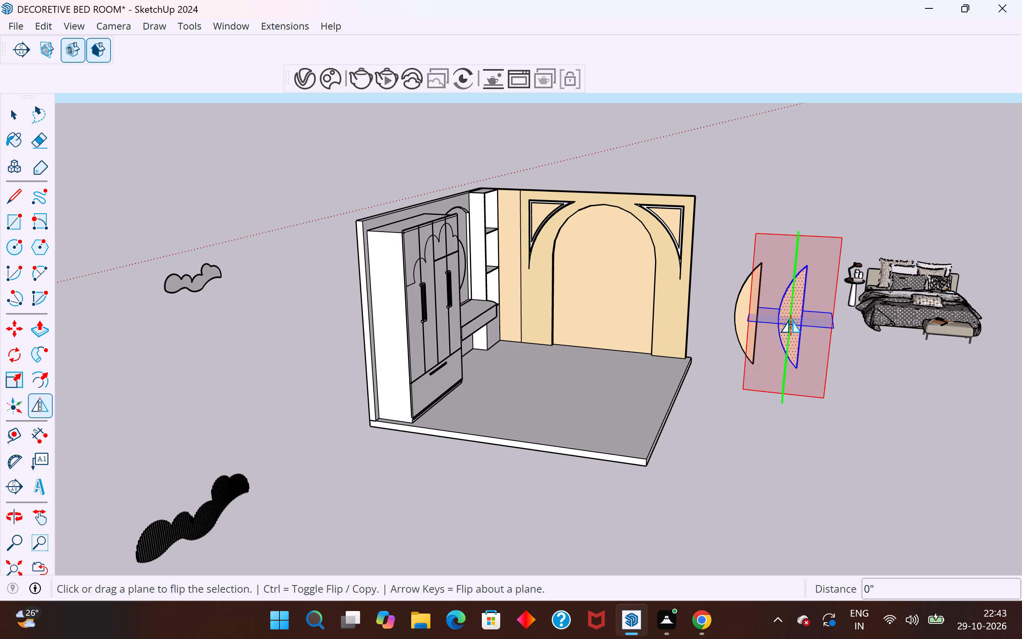
click(791, 319)
click(15, 109)
click(271, 210)
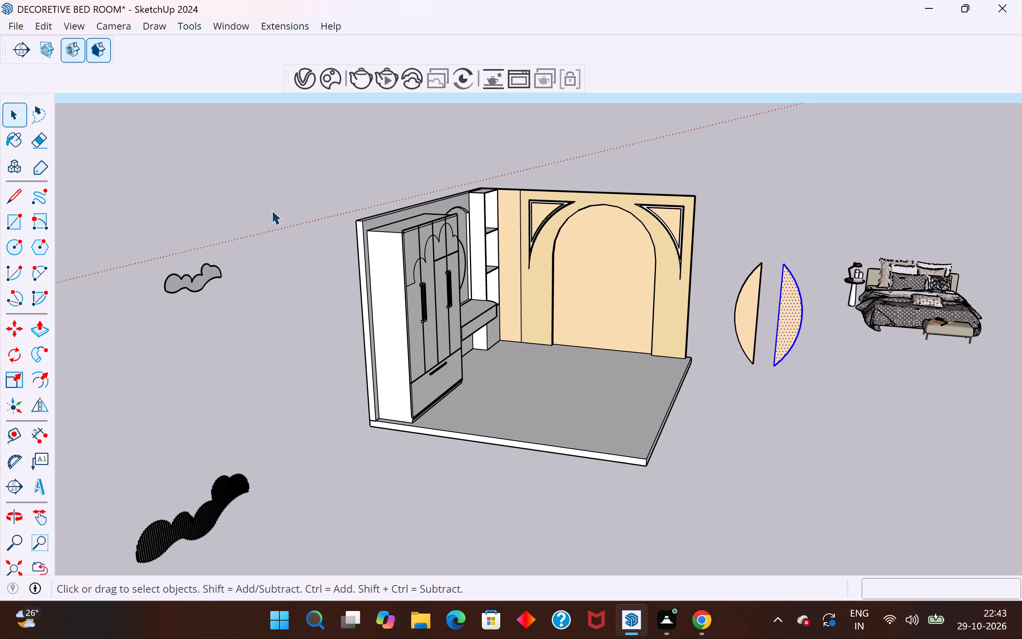
Move the flipped half-petal about 1' 2 11/16" so its straight edge meets the other half's, forming a whole petal.
drag(819, 235, 767, 395)
key(m)
click(776, 367)
scroll(756, 369, up, 3)
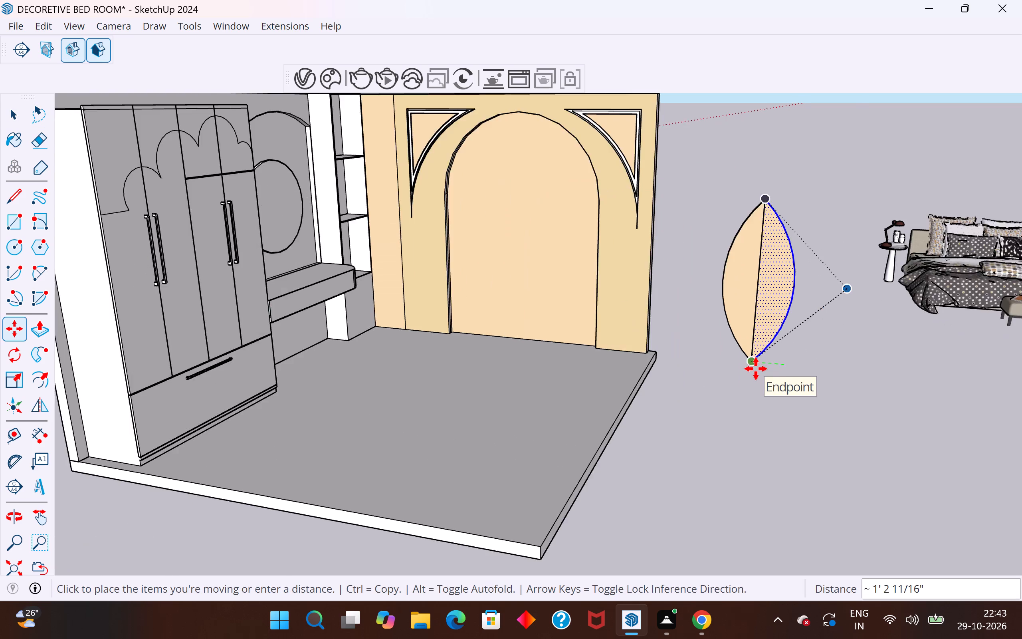
scroll(756, 369, up, 6)
click(749, 356)
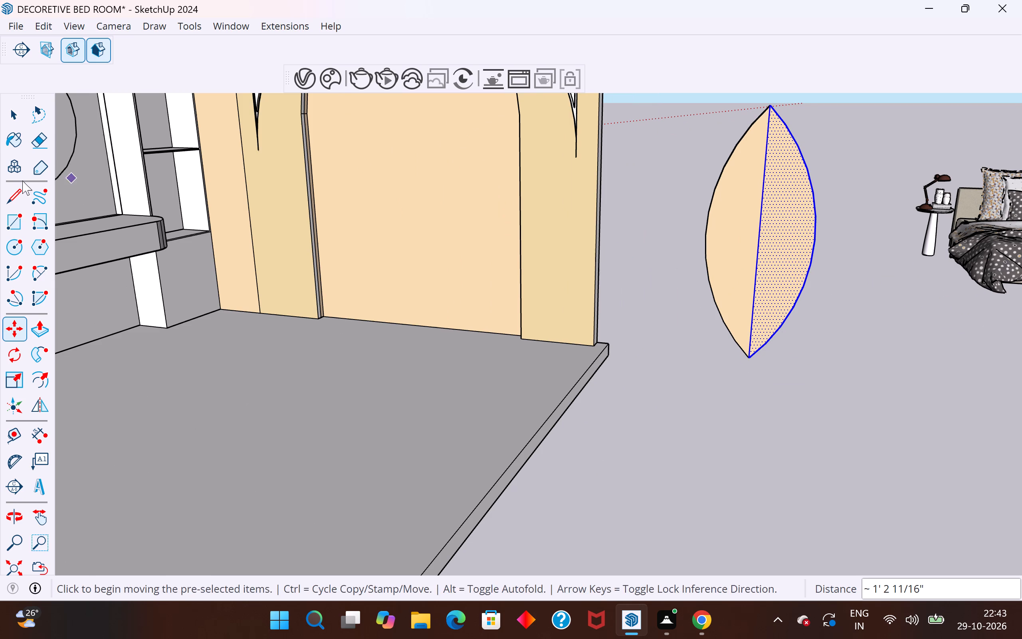
Delete the straight seam line between the two petal halves.
click(7, 116)
click(653, 241)
click(756, 248)
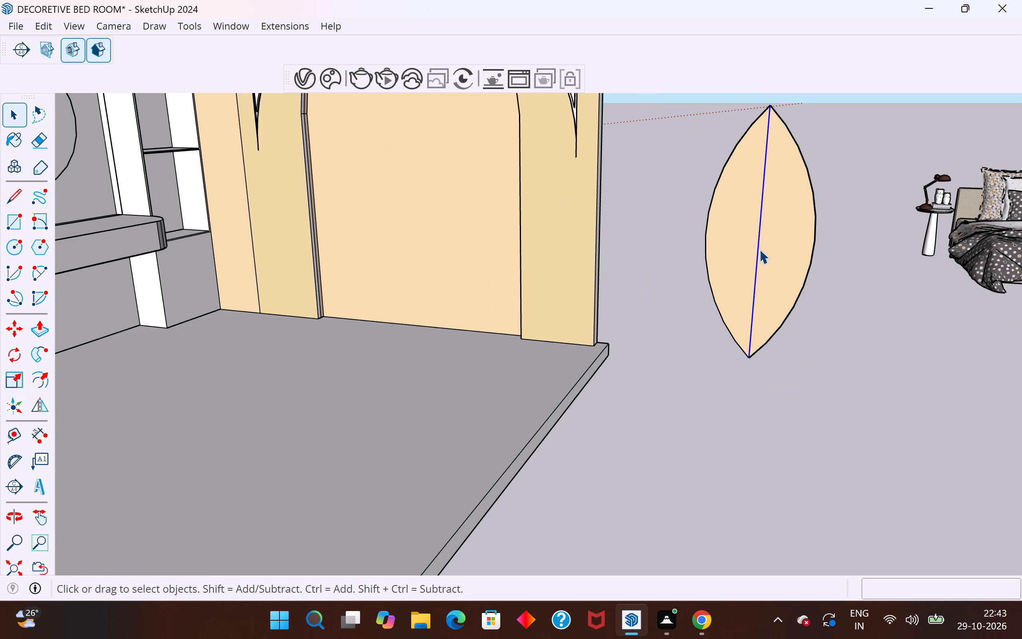
key(Delete)
scroll(664, 452, down, 5)
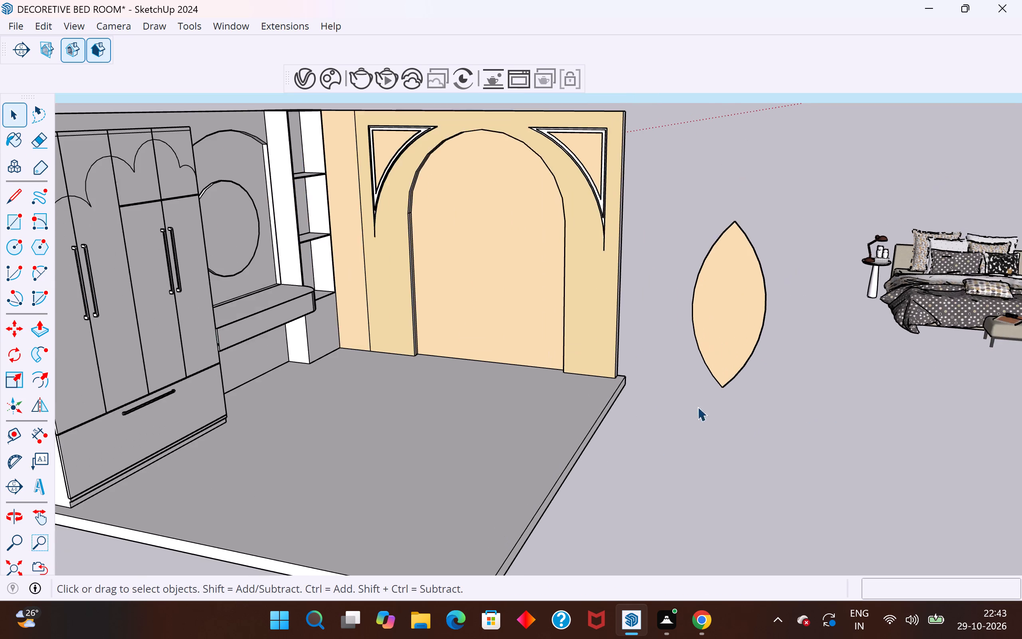
Push/Pull the whole petal face 7 1/8" to give the petal thickness.
scroll(724, 346, up, 4)
click(734, 344)
scroll(726, 411, up, 12)
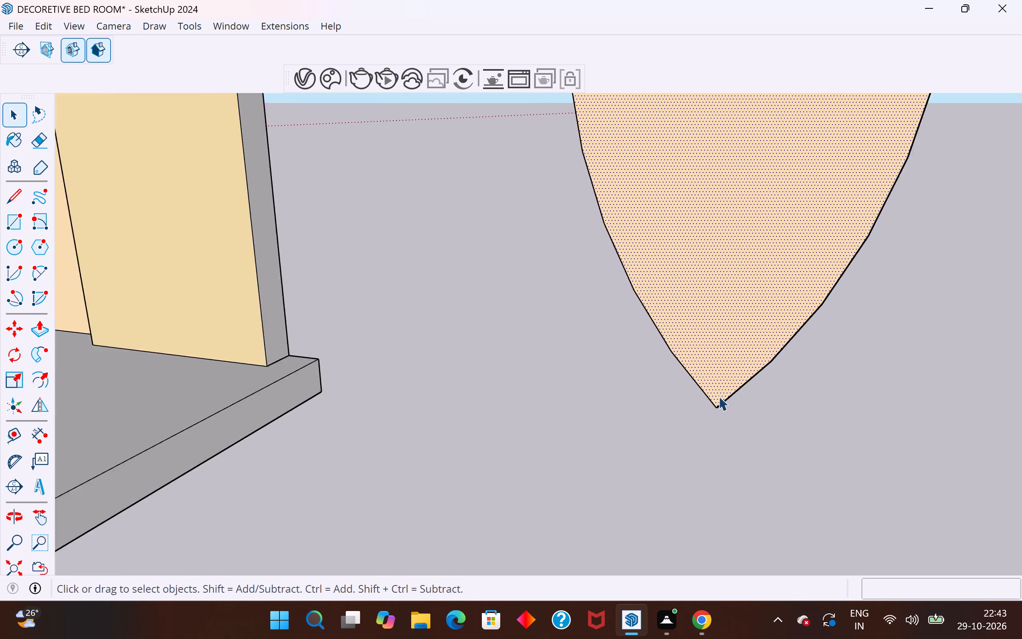
scroll(719, 396, up, 5)
scroll(719, 396, down, 14)
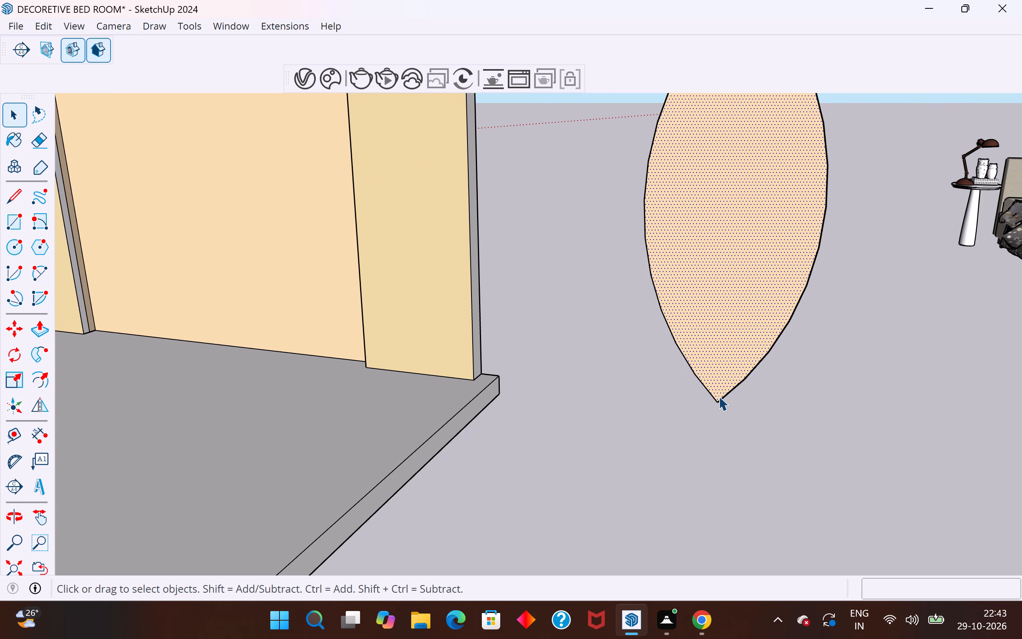
scroll(719, 396, down, 7)
middle_drag(940, 427, 796, 544)
scroll(853, 179, down, 4)
middle_drag(773, 340, 690, 308)
click(749, 333)
scroll(749, 333, up, 2)
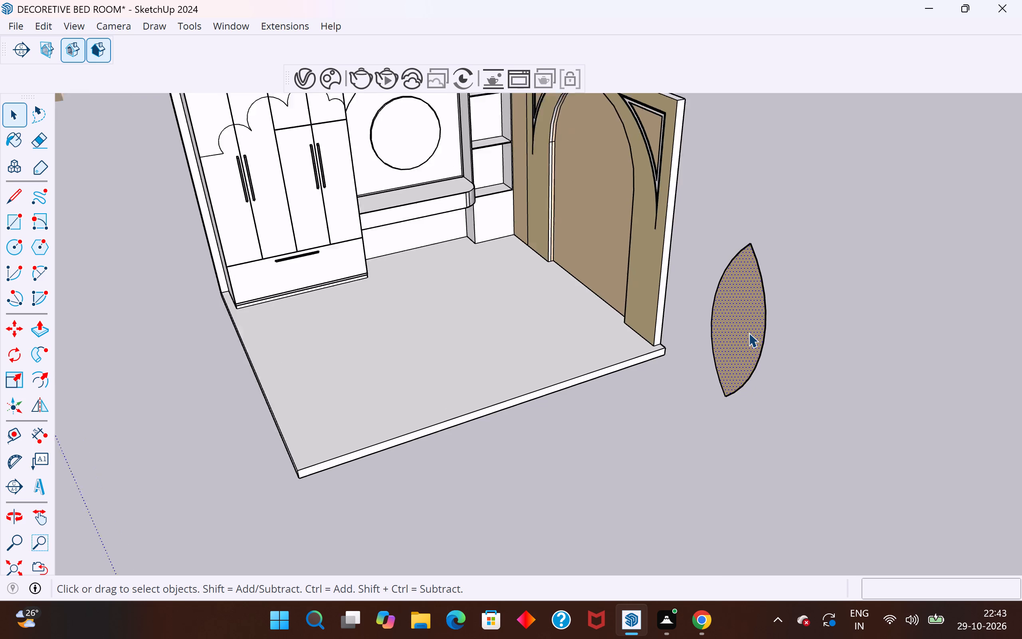
scroll(749, 333, up, 2)
scroll(799, 353, up, 3)
scroll(796, 345, down, 2)
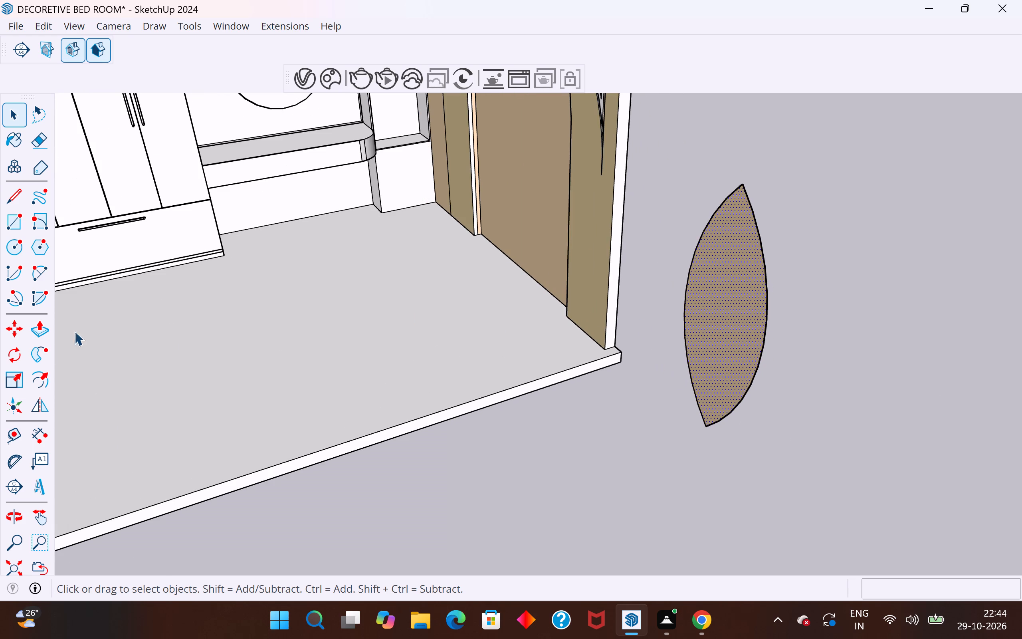
click(44, 333)
click(726, 342)
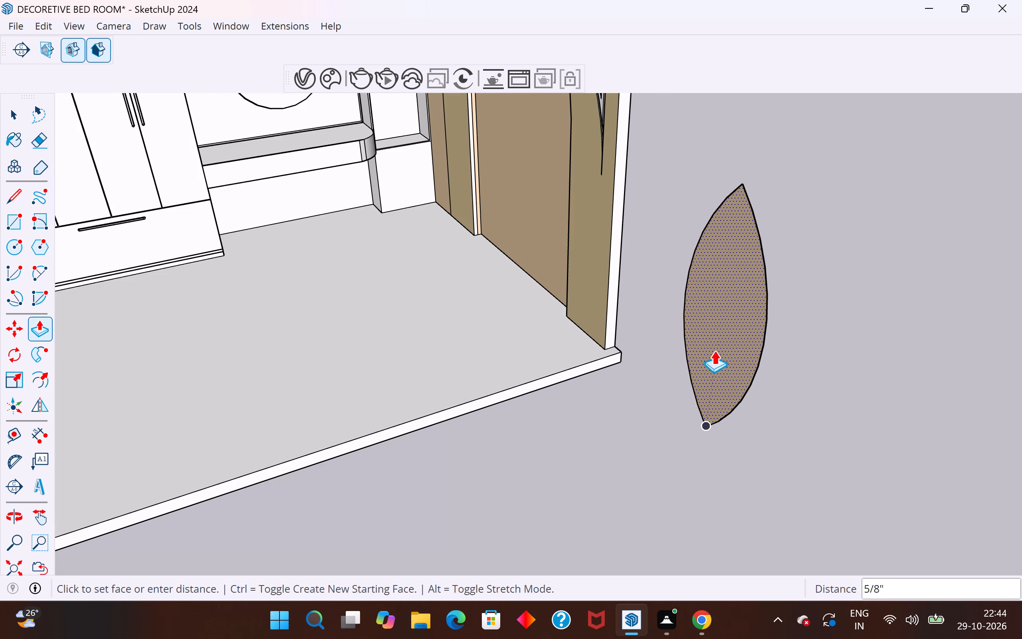
click(701, 355)
Display the Round Corner extension's tools.
middle_drag(656, 358, 828, 320)
scroll(680, 365, down, 6)
middle_drag(701, 382, 875, 354)
scroll(794, 241, up, 4)
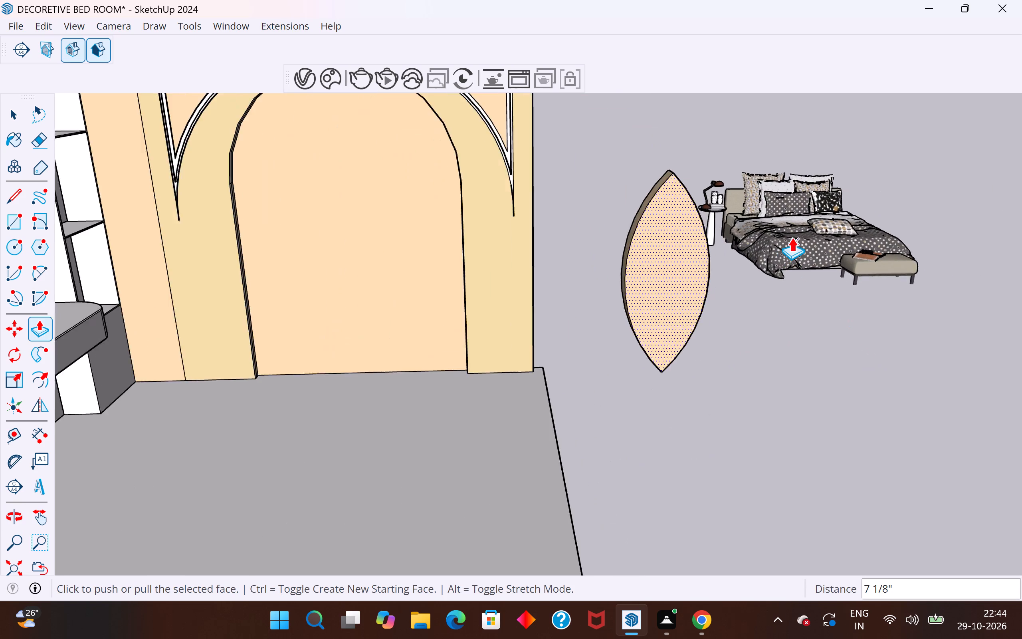
scroll(792, 237, up, 3)
middle_drag(792, 237, 848, 272)
scroll(794, 211, up, 1)
middle_drag(788, 208, 687, 151)
click(10, 118)
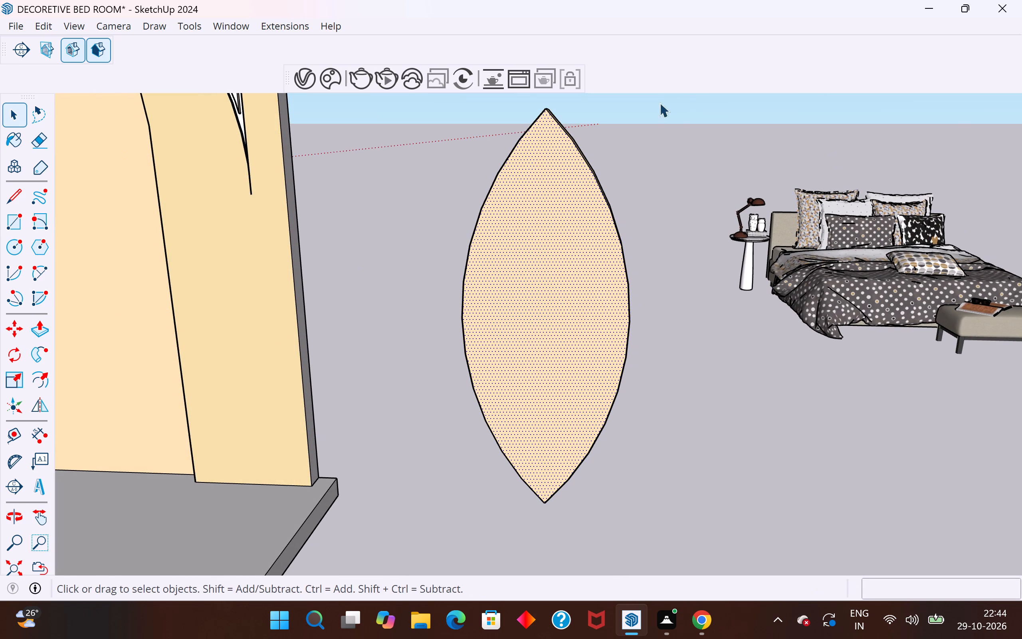
right_click(683, 58)
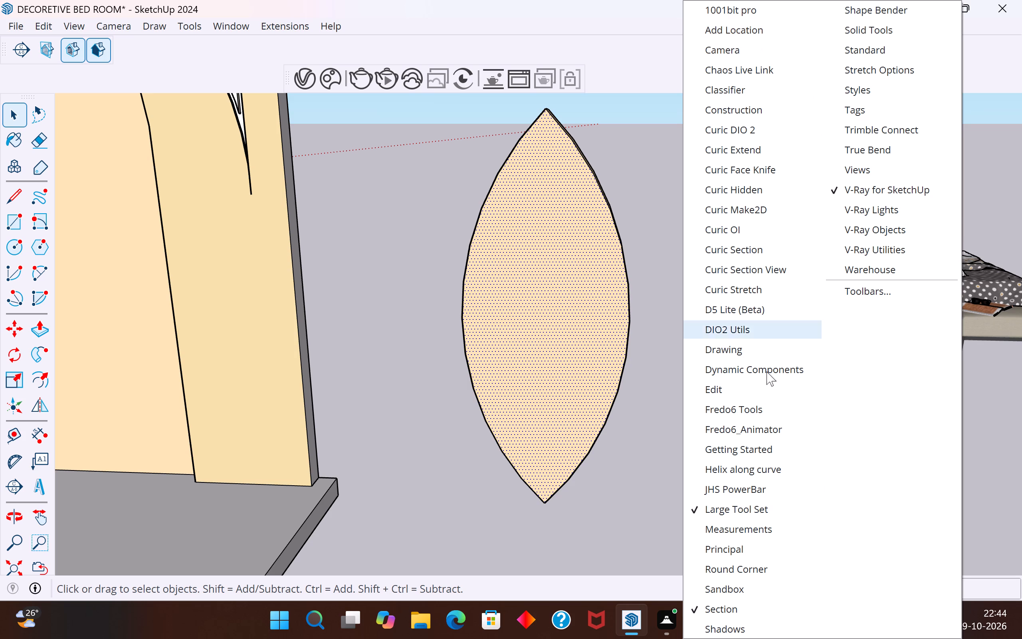
click(762, 567)
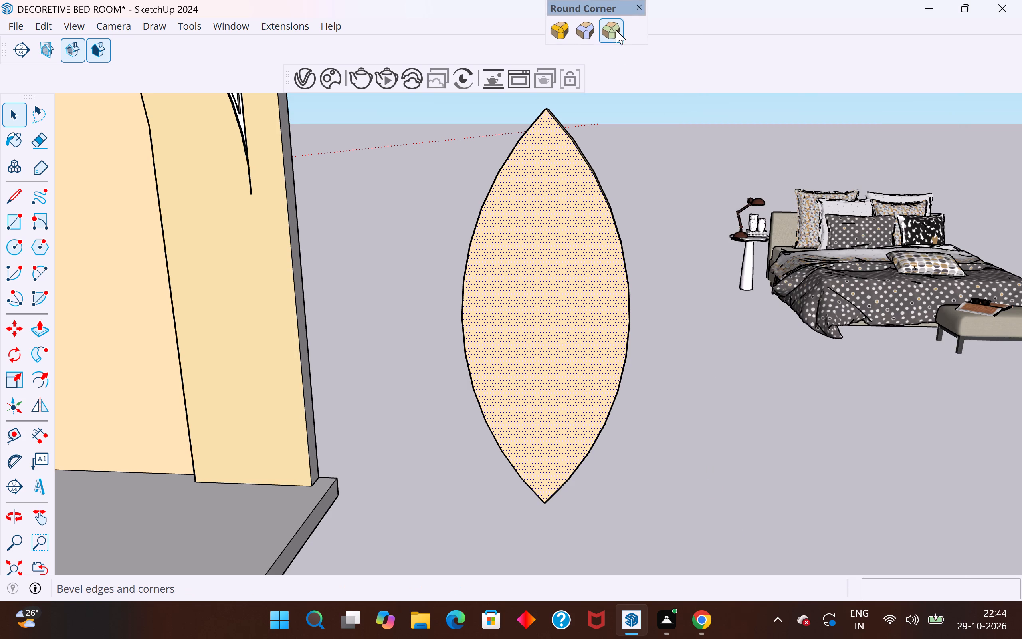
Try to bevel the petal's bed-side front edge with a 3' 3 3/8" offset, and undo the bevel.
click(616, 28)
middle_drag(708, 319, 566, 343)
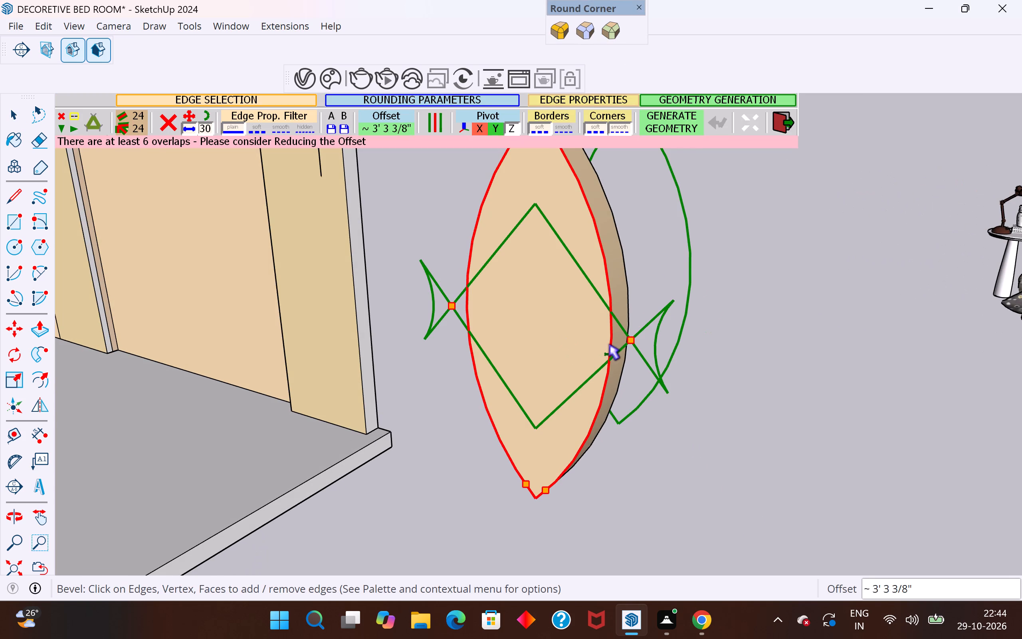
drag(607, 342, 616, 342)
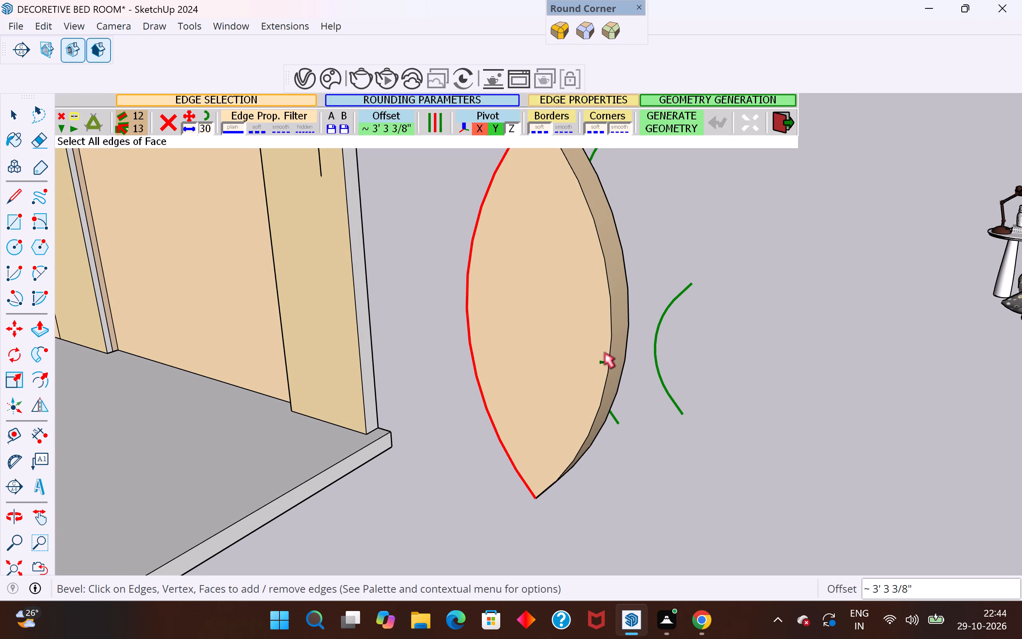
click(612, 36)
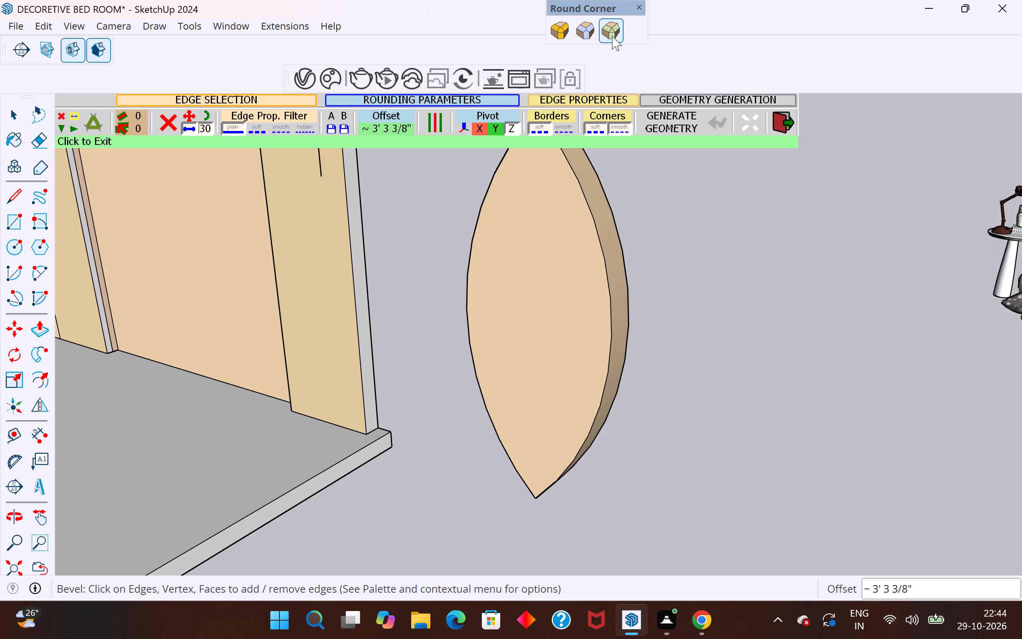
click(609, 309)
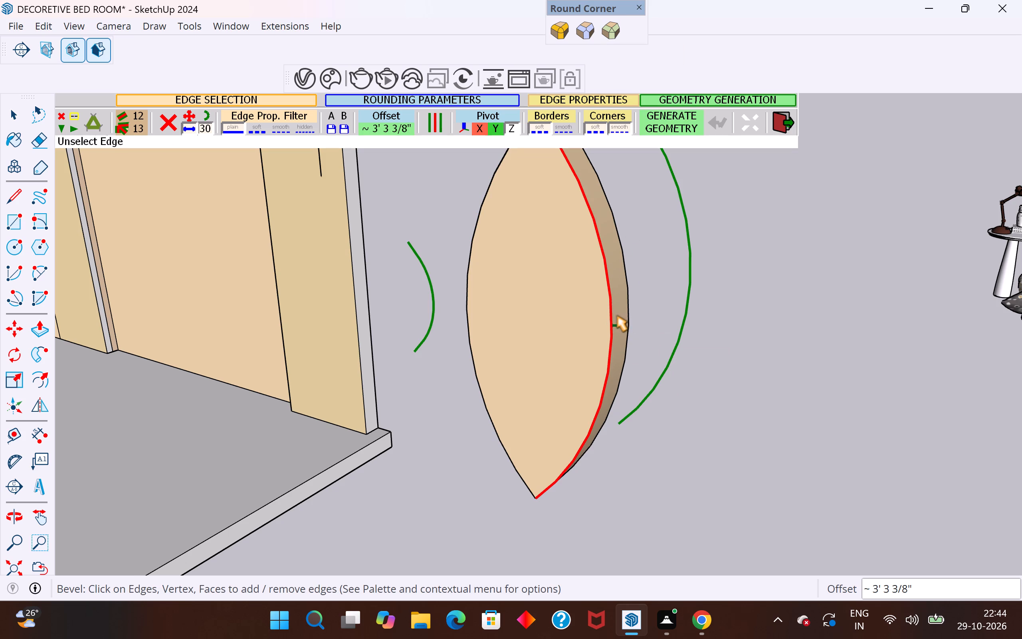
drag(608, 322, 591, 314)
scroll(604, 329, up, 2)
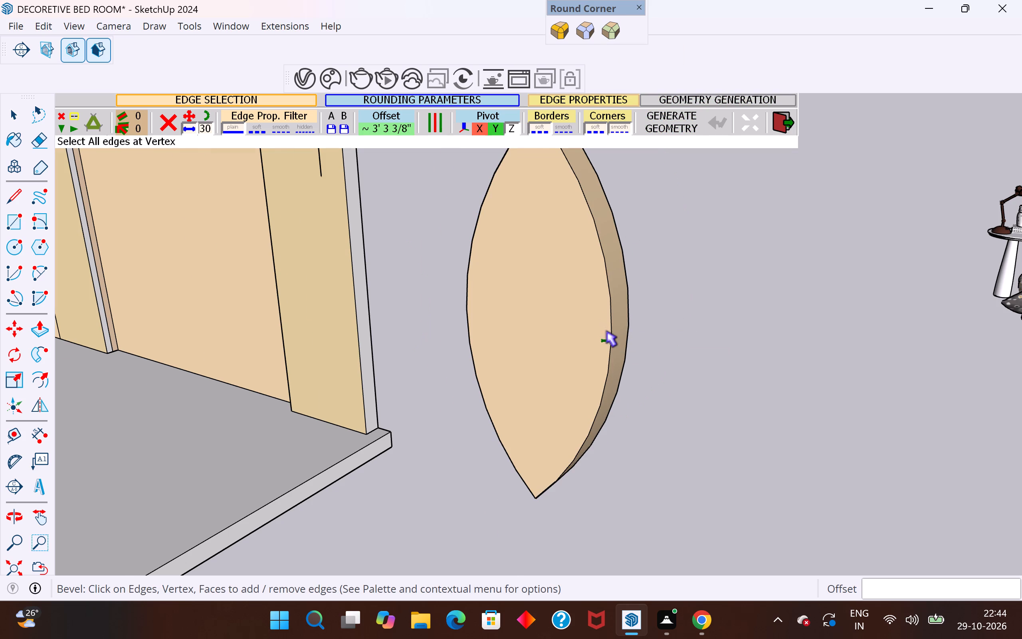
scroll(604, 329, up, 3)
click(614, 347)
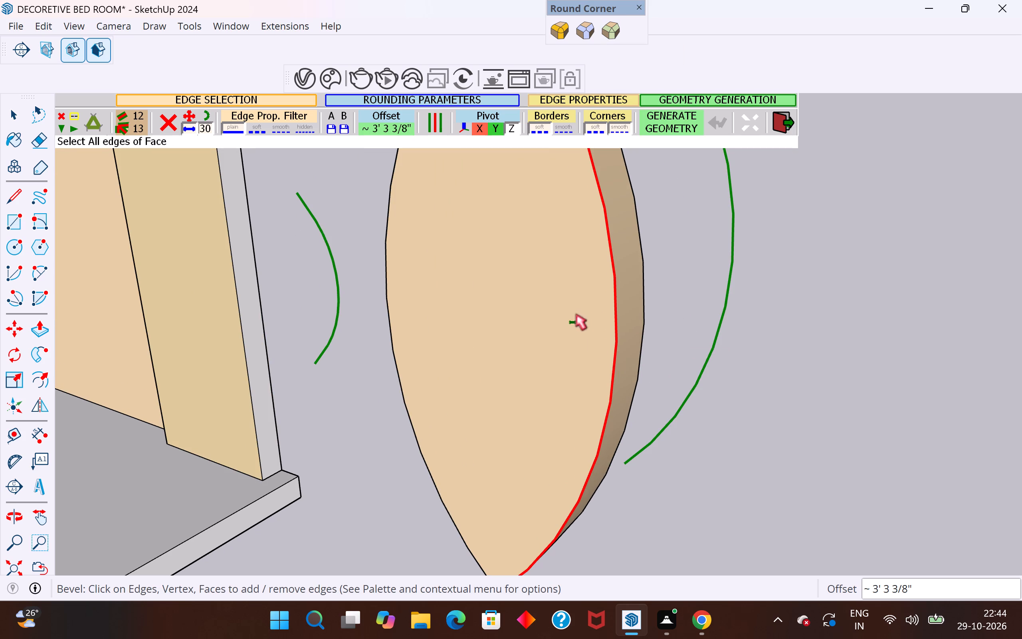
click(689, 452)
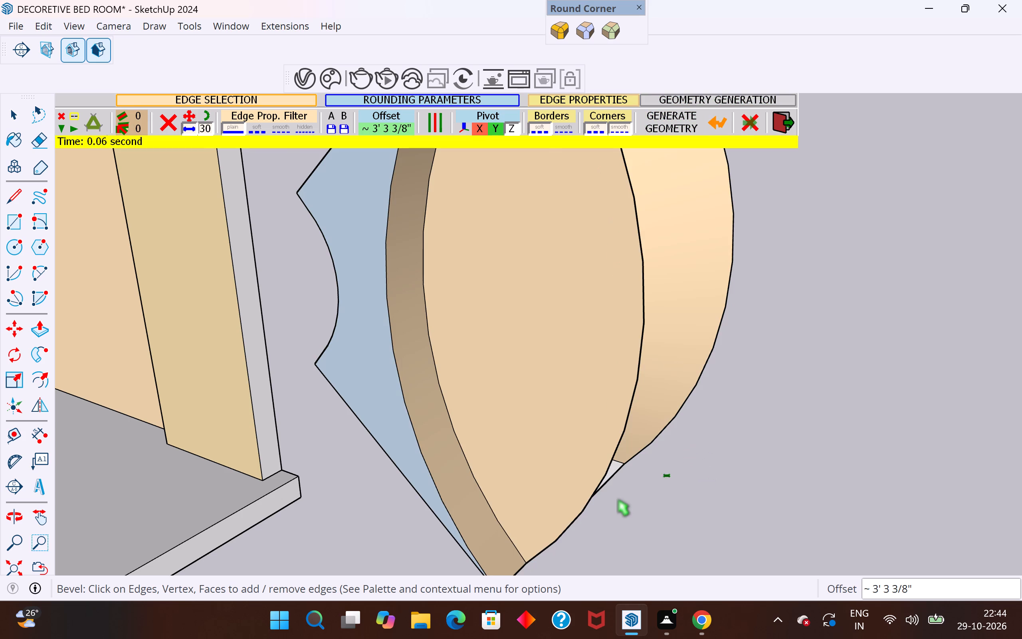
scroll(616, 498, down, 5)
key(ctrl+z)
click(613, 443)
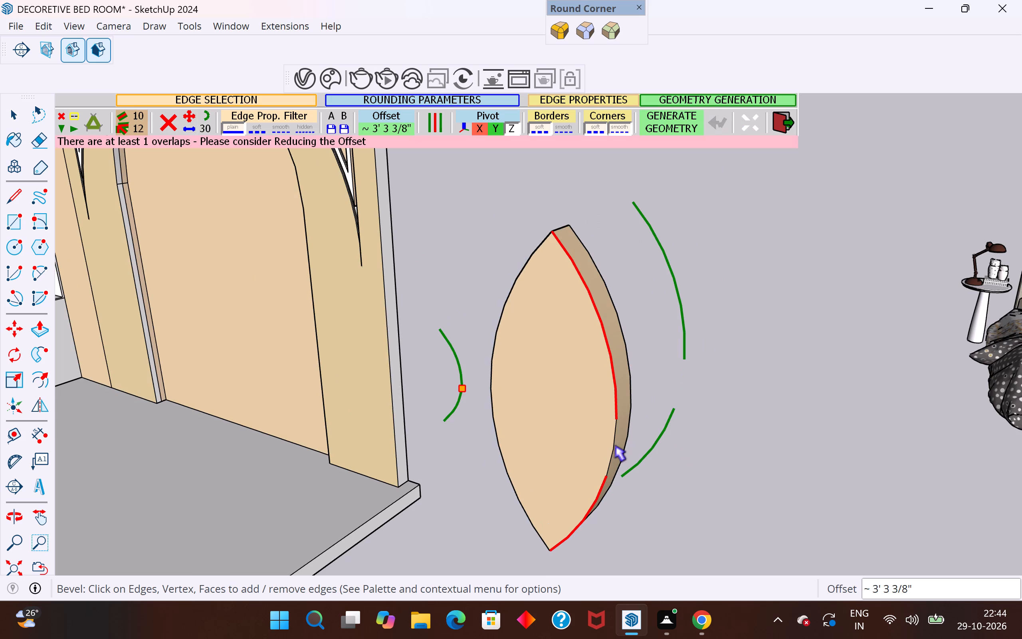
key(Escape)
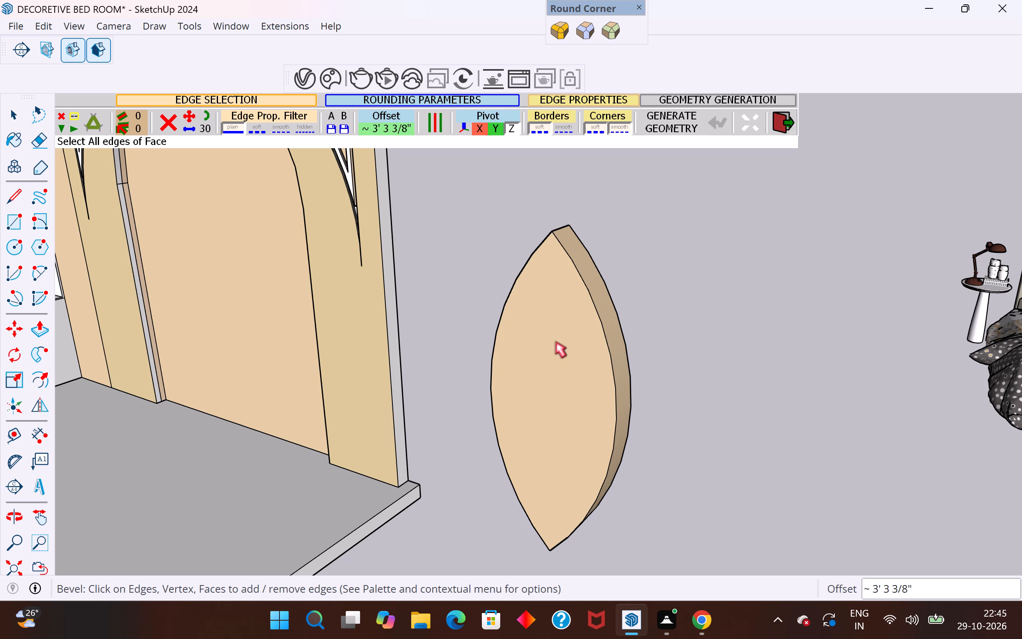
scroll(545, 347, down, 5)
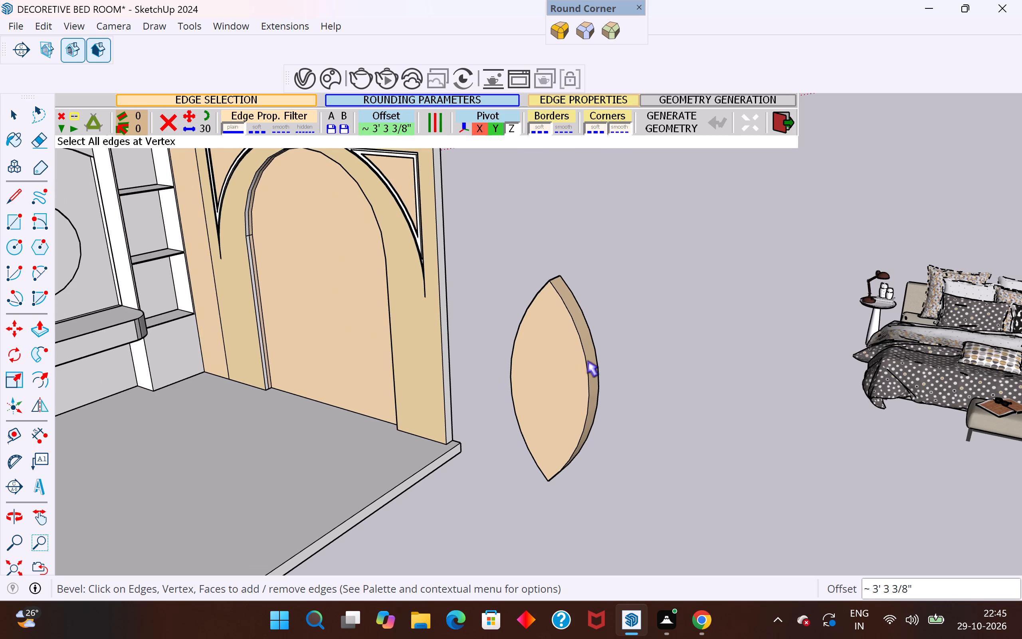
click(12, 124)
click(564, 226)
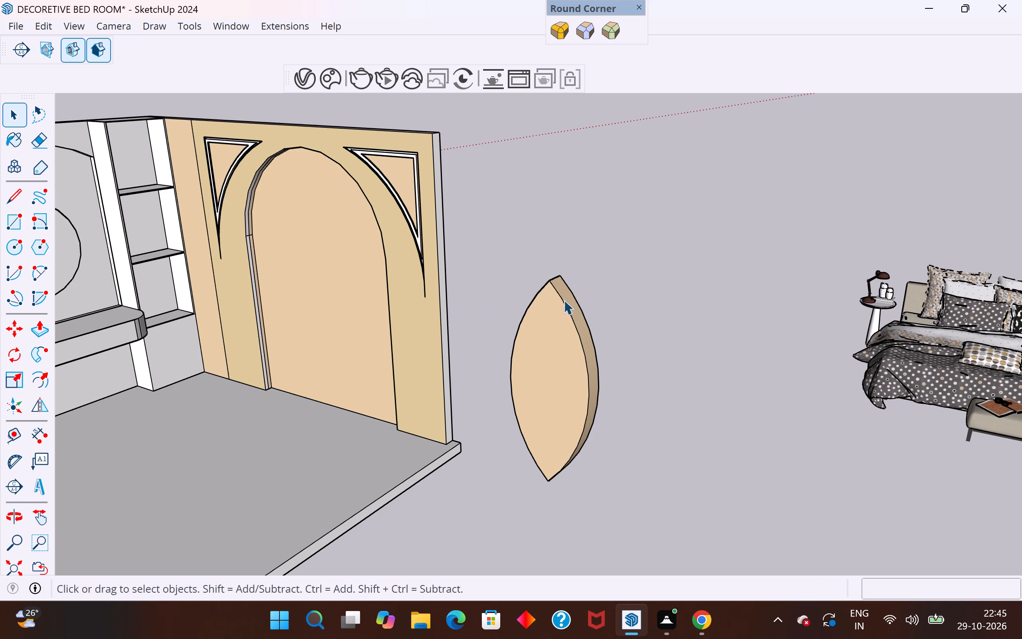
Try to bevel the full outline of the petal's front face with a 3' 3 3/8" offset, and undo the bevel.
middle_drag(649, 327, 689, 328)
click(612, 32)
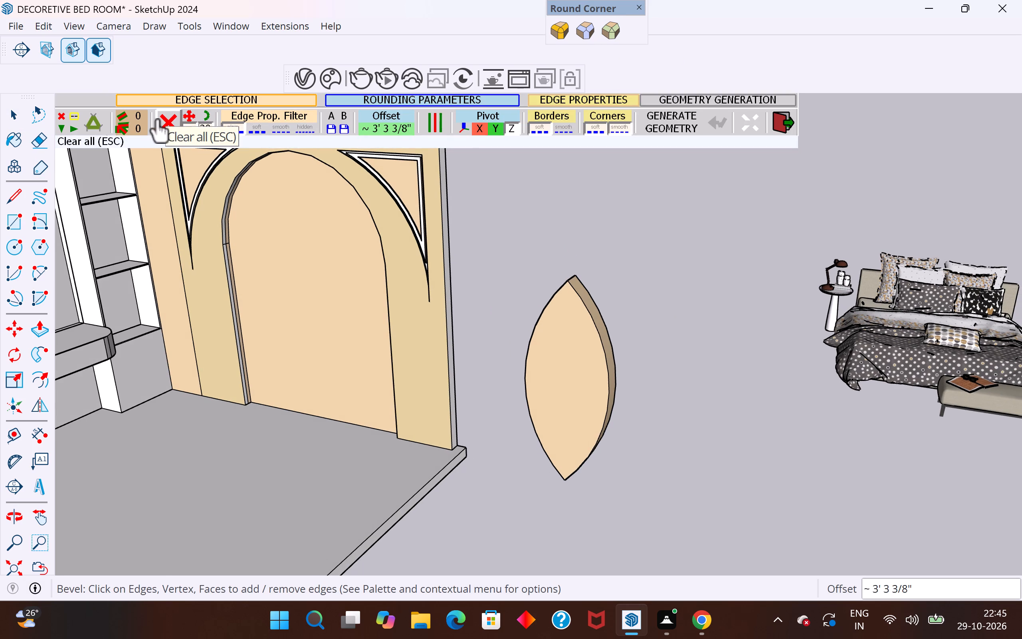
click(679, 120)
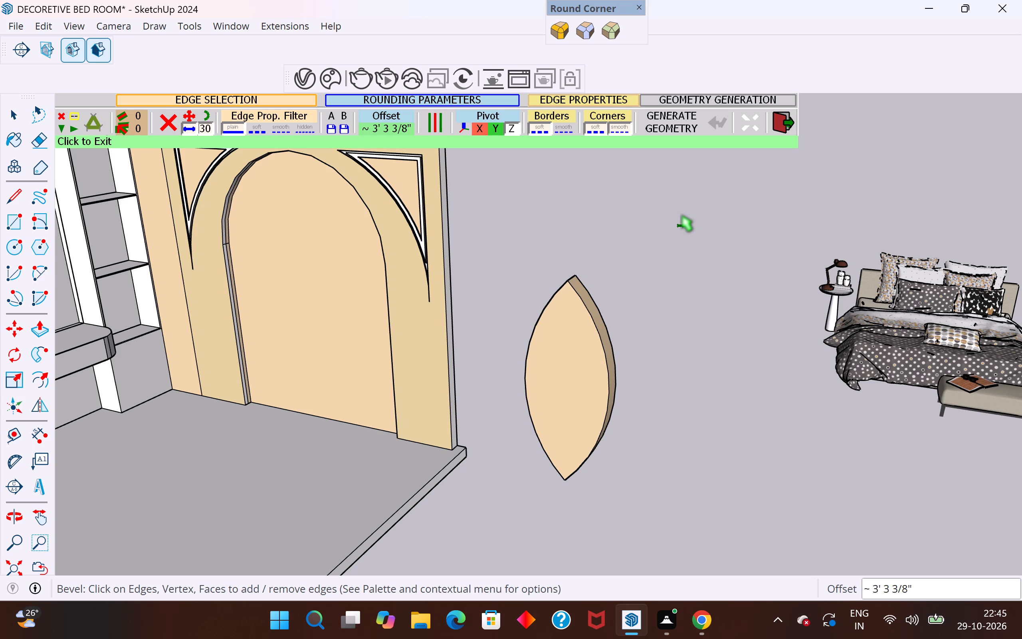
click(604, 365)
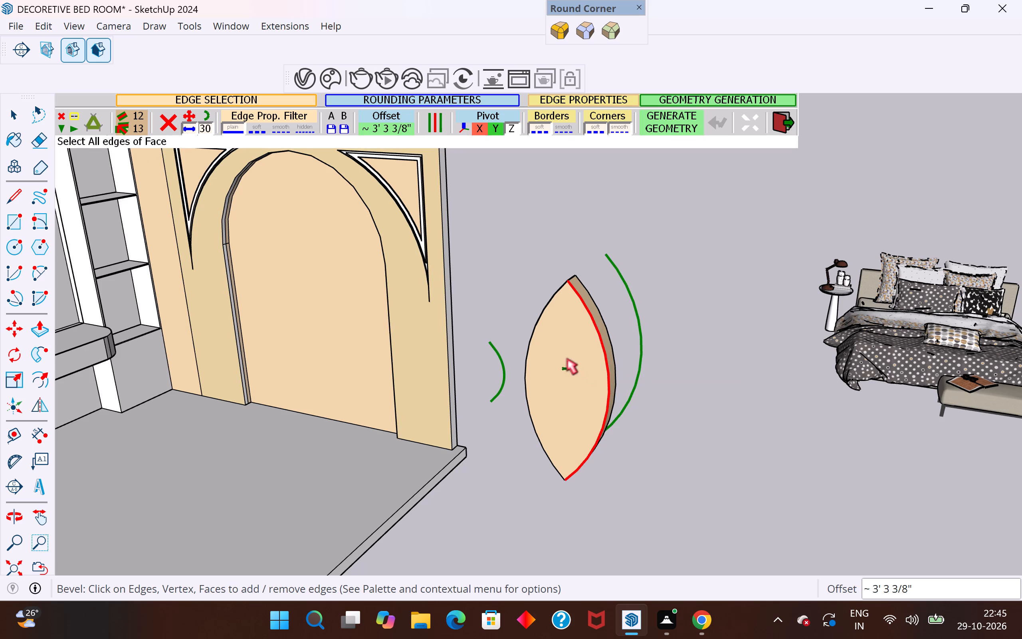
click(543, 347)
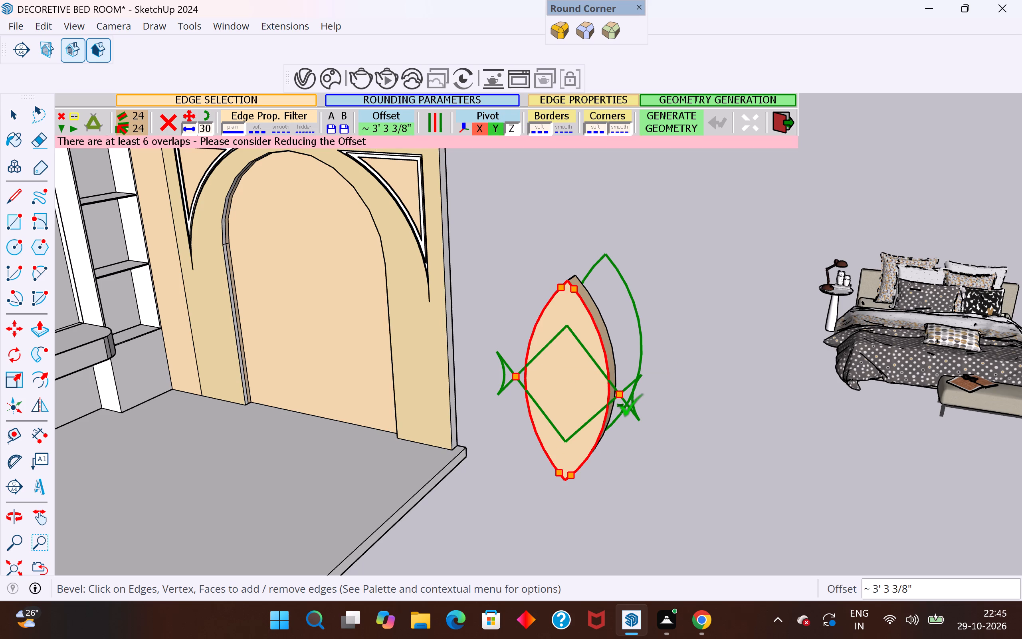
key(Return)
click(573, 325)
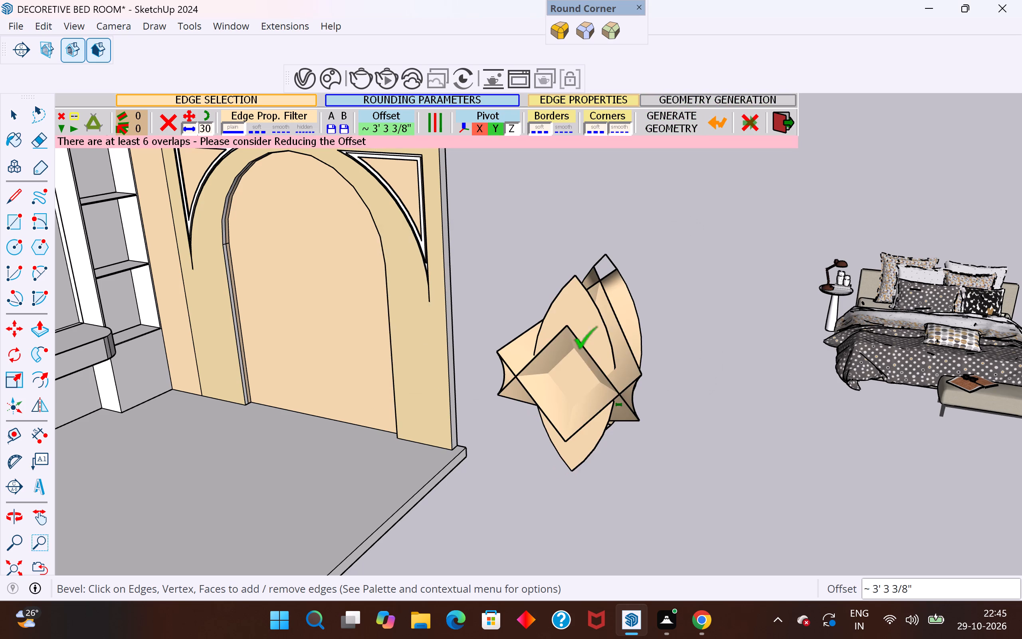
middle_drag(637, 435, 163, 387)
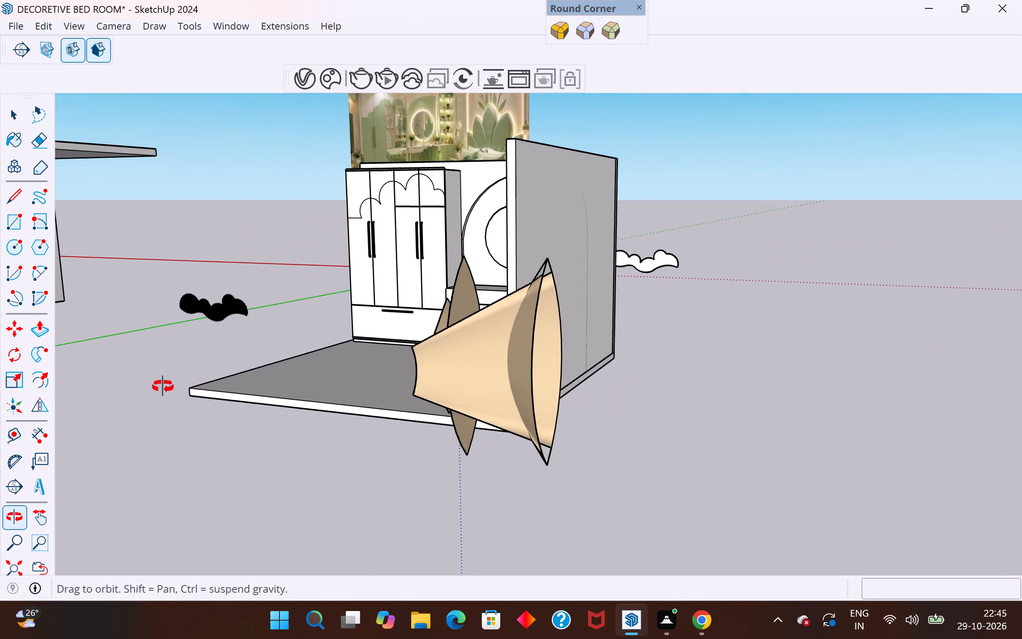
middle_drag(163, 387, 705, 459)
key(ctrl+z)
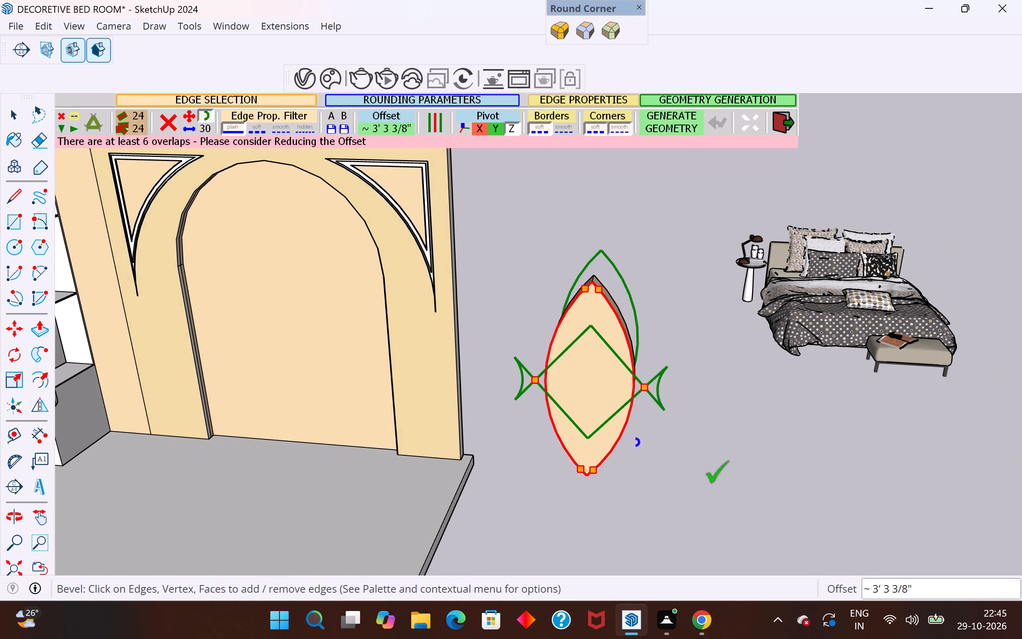
Undo the petal's last extrusion and Push/Pull its flat face again to give the petal thickness.
key(ctrl+z)
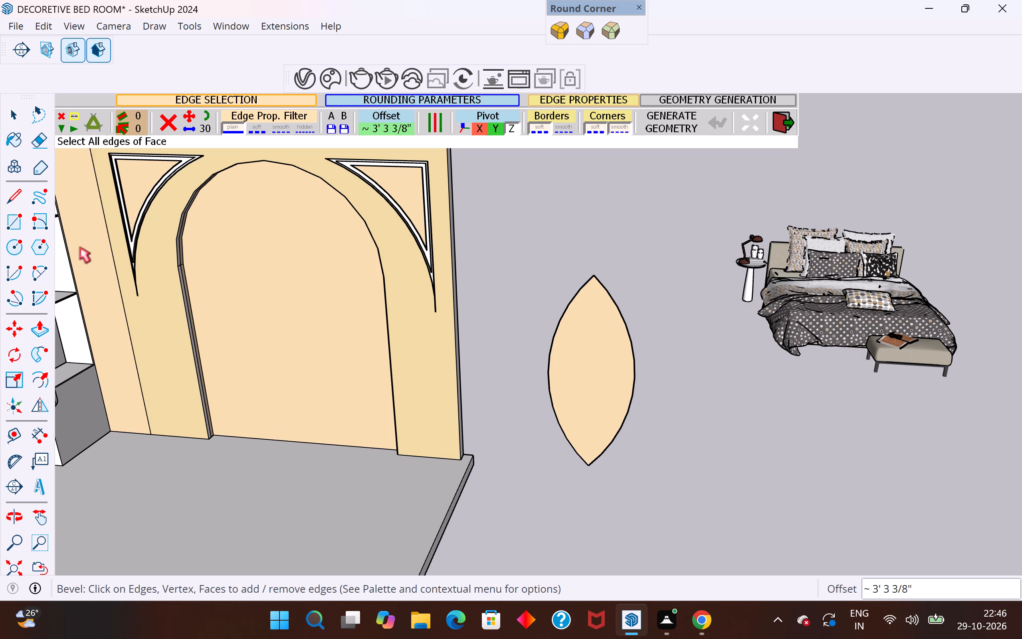
middle_drag(625, 399, 615, 595)
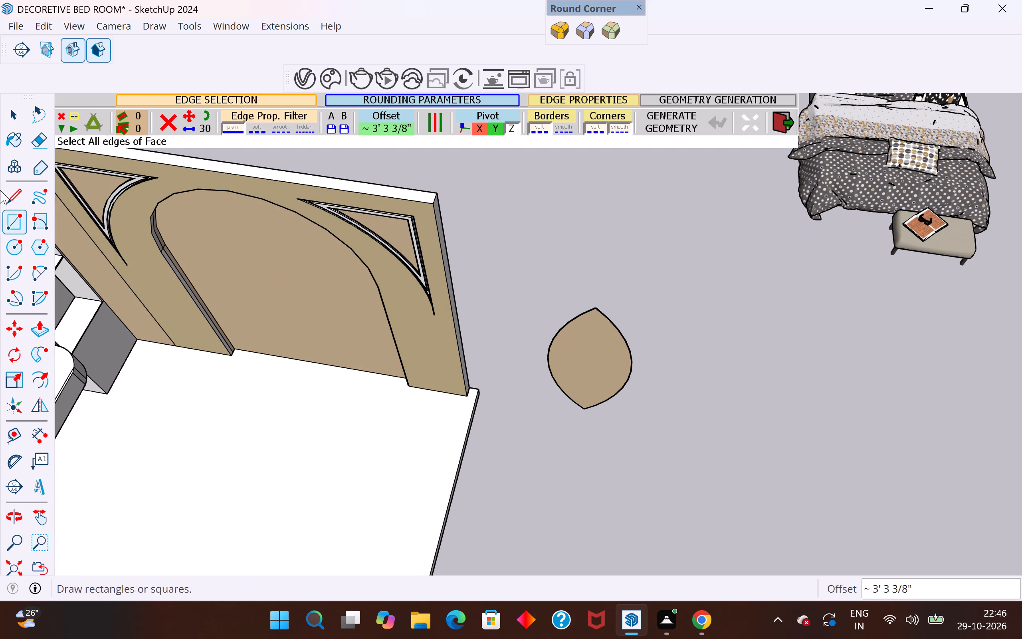
click(15, 107)
click(44, 325)
click(598, 368)
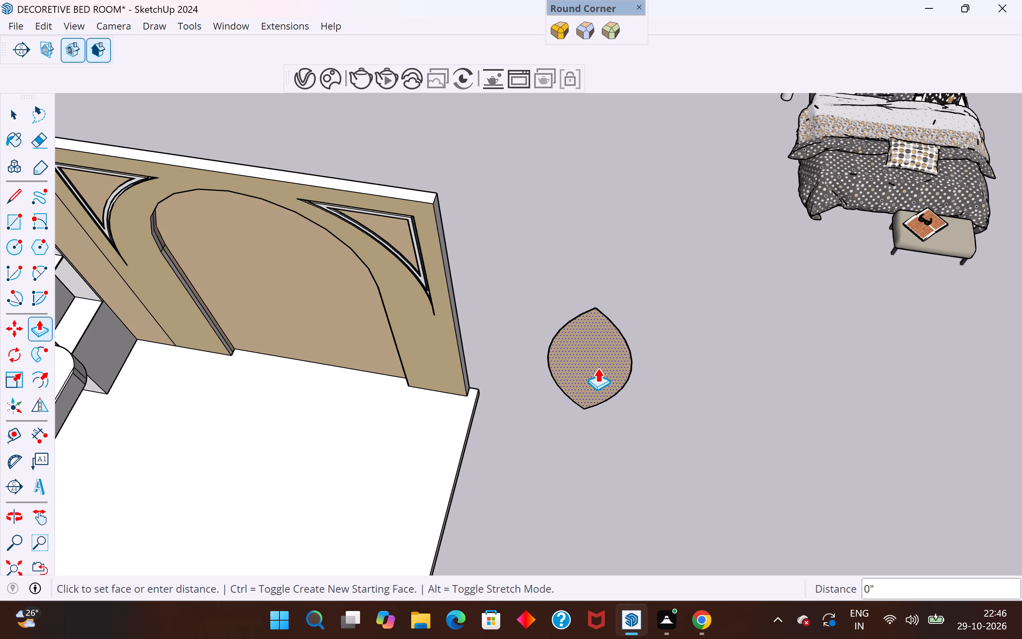
click(591, 403)
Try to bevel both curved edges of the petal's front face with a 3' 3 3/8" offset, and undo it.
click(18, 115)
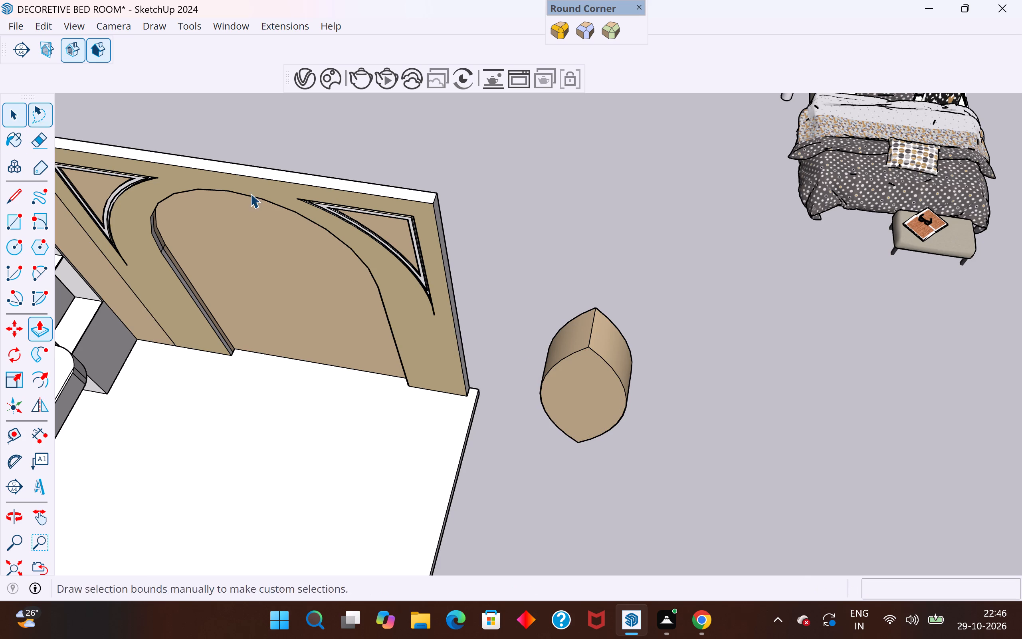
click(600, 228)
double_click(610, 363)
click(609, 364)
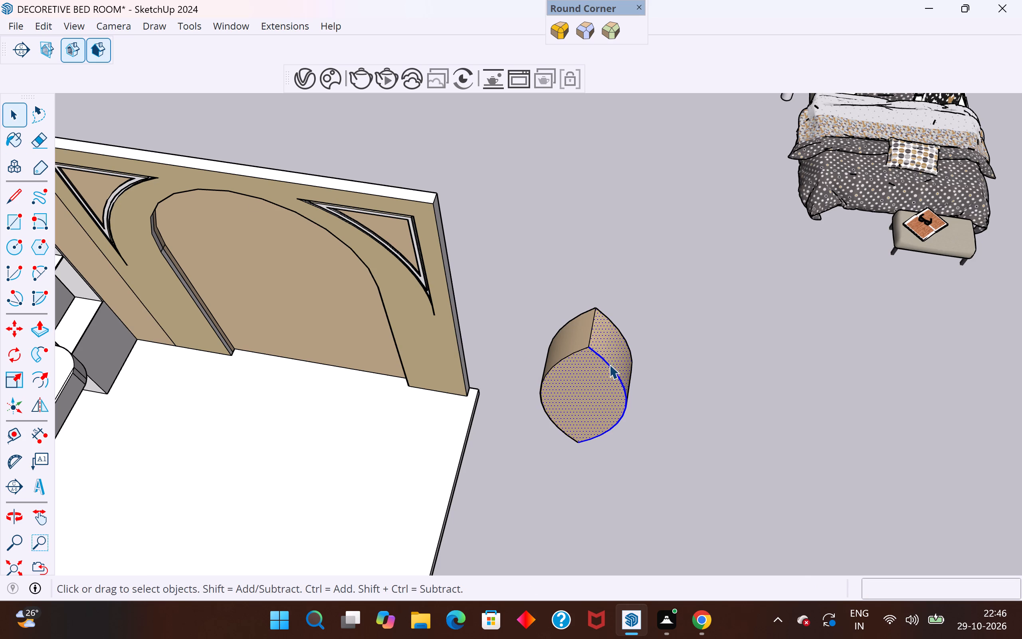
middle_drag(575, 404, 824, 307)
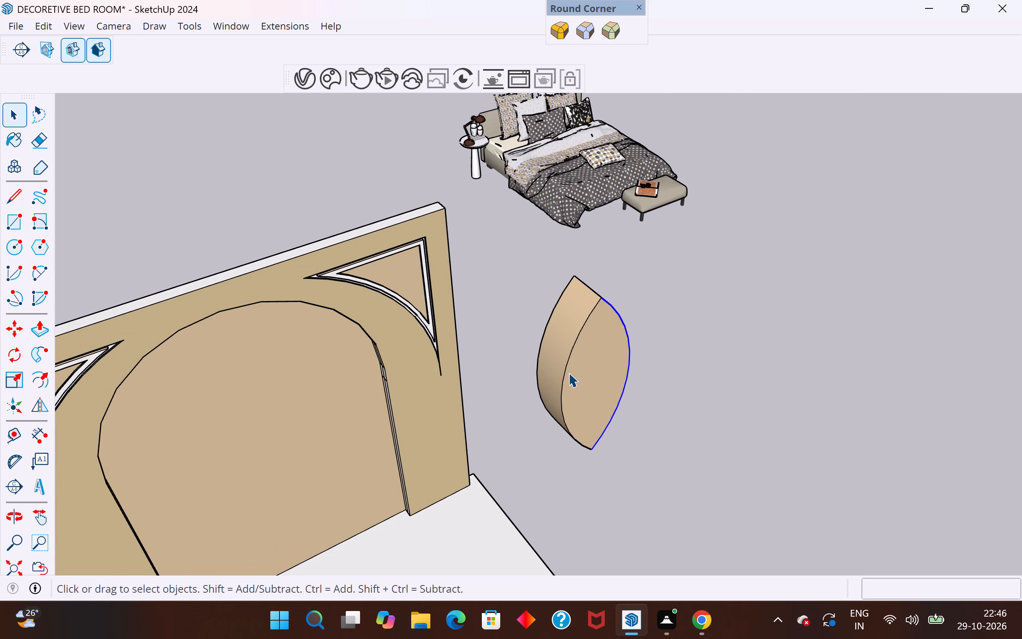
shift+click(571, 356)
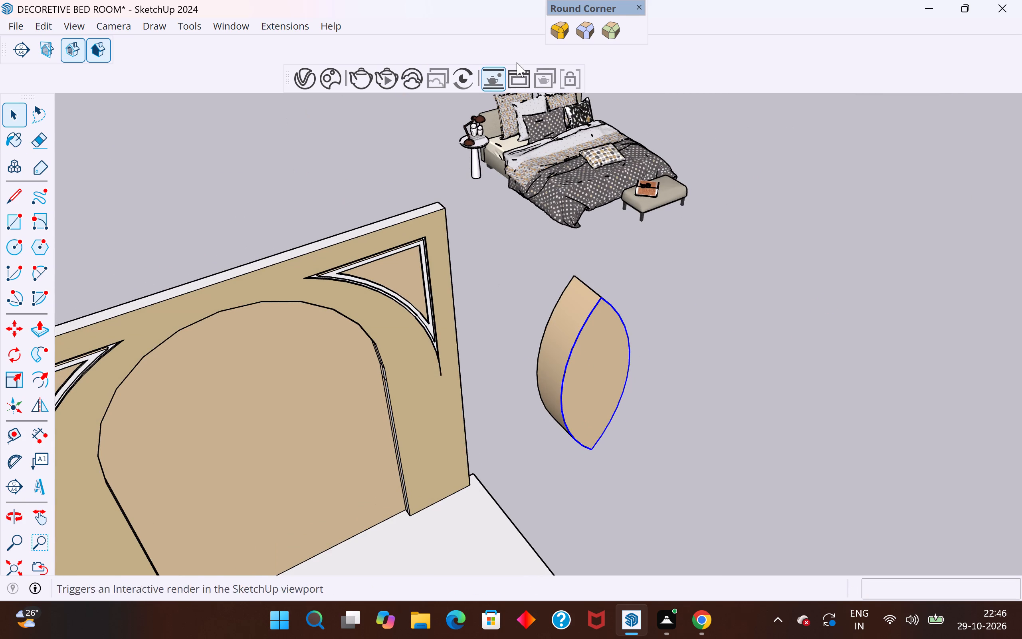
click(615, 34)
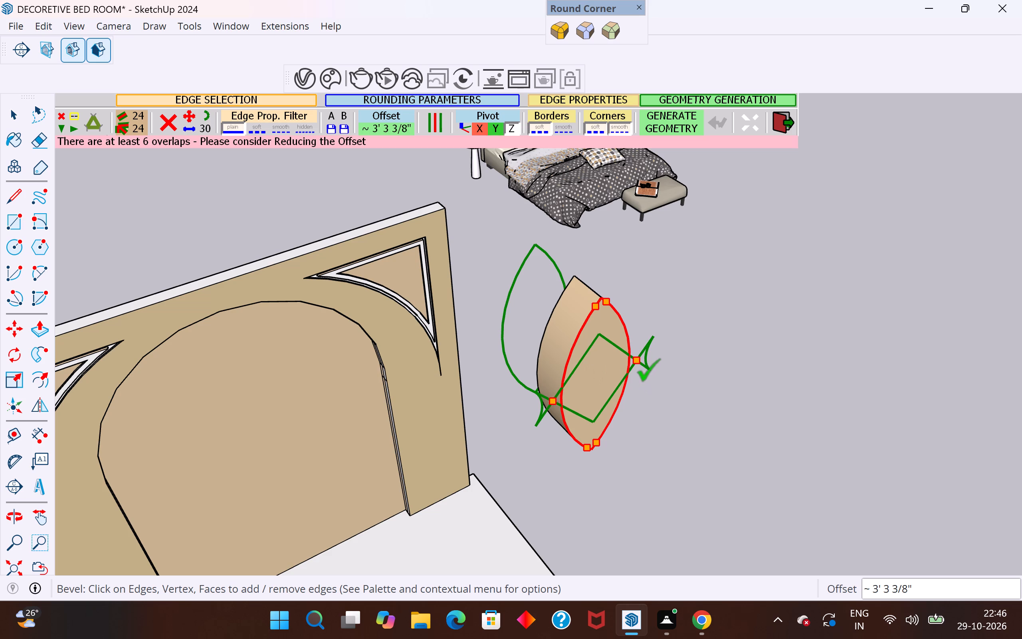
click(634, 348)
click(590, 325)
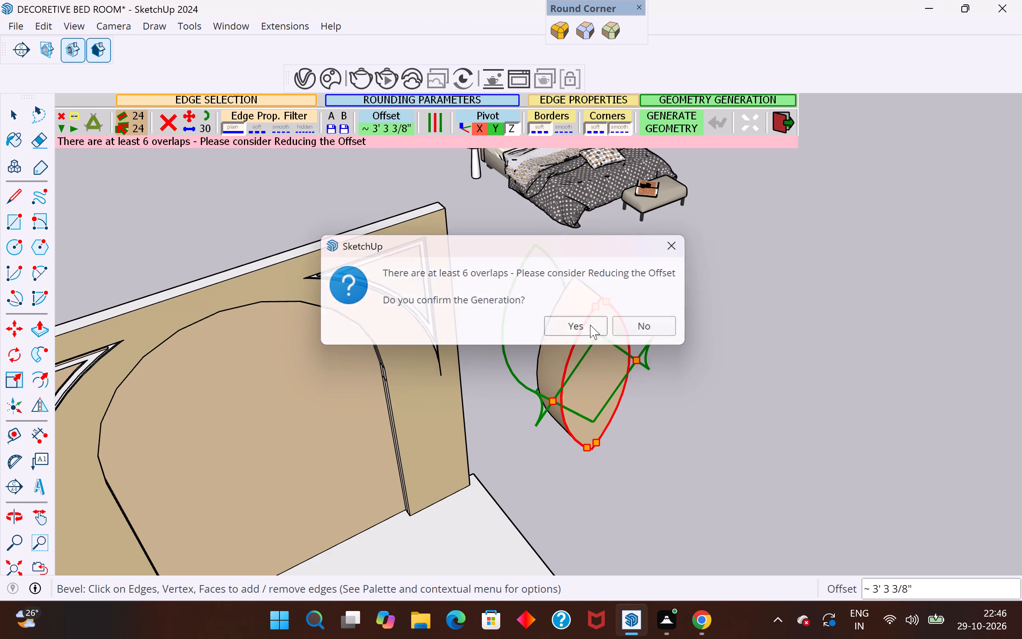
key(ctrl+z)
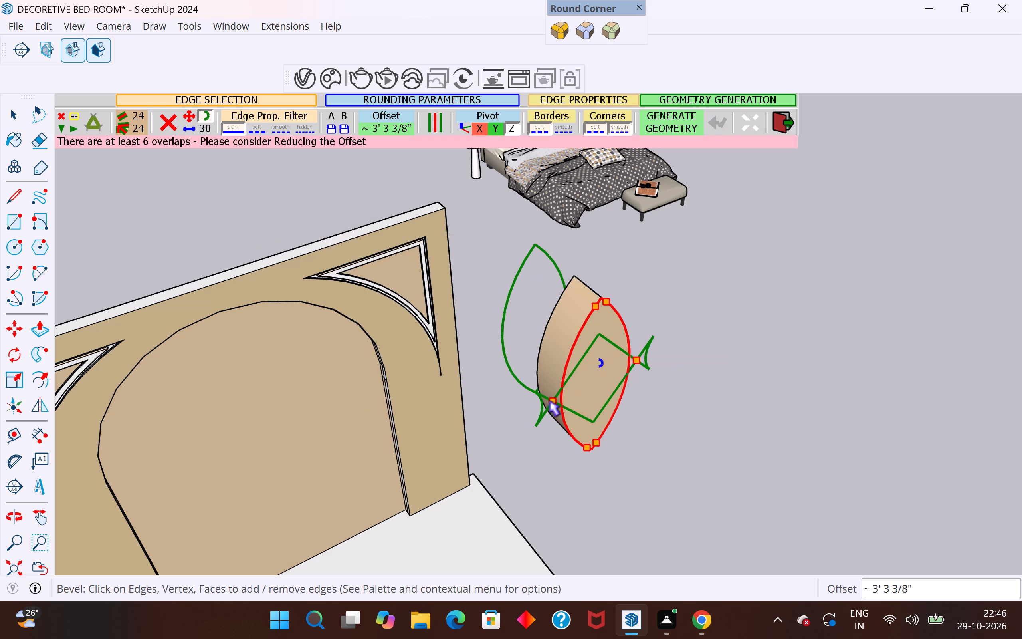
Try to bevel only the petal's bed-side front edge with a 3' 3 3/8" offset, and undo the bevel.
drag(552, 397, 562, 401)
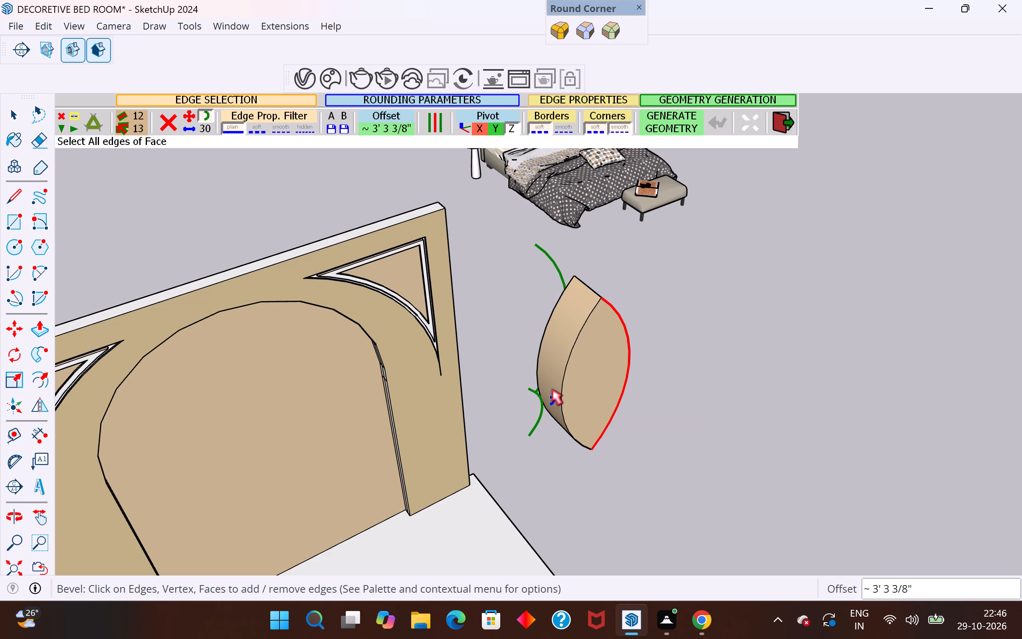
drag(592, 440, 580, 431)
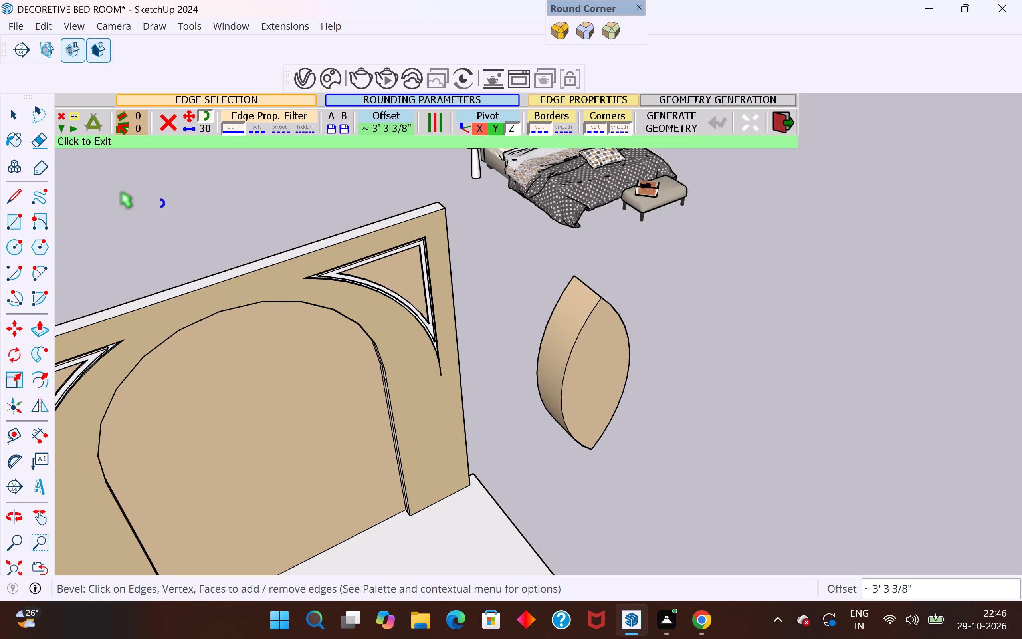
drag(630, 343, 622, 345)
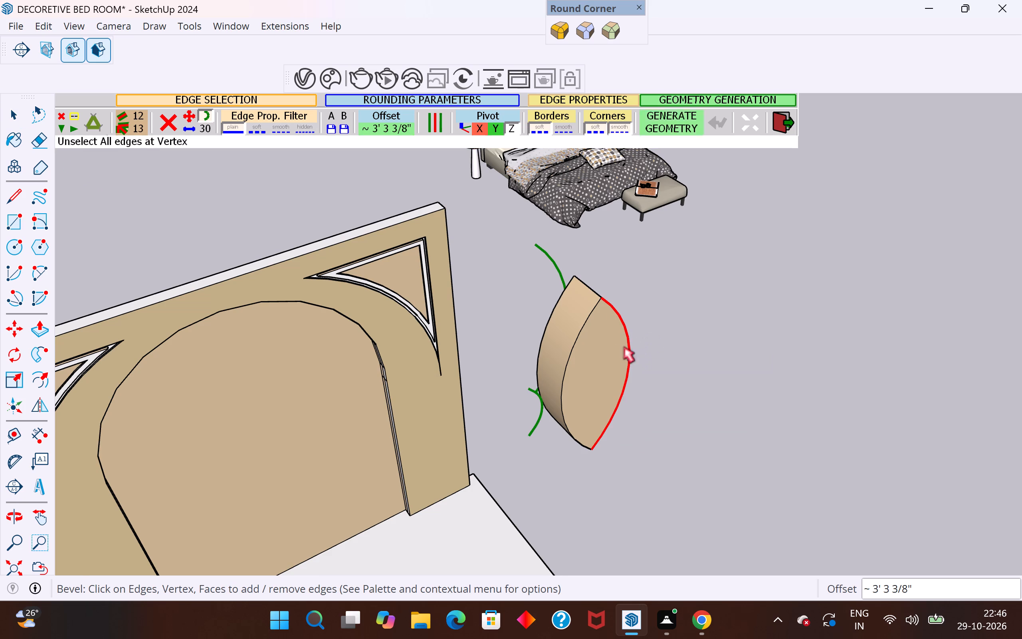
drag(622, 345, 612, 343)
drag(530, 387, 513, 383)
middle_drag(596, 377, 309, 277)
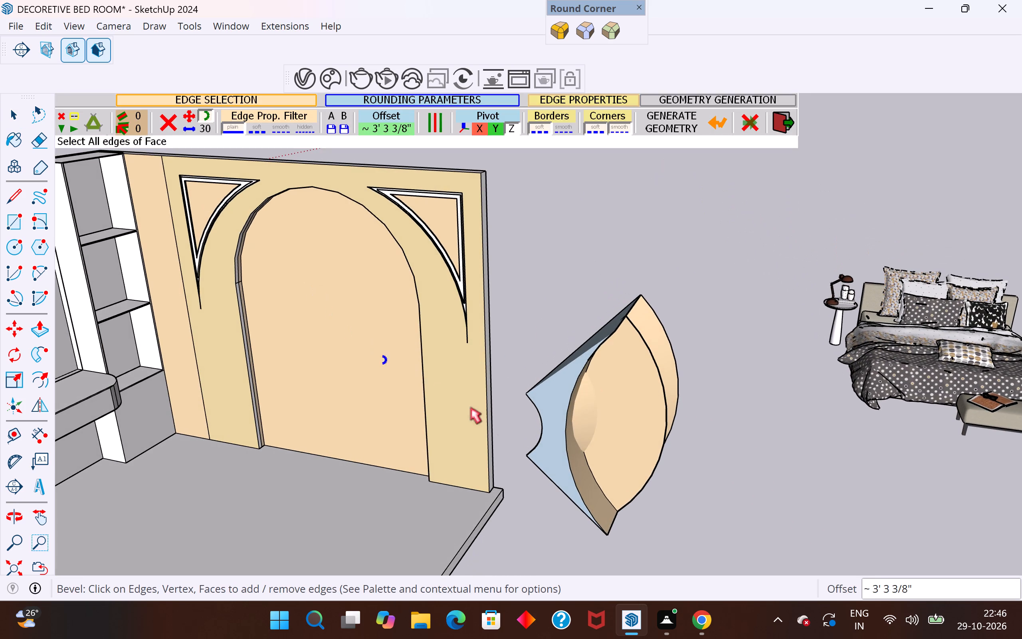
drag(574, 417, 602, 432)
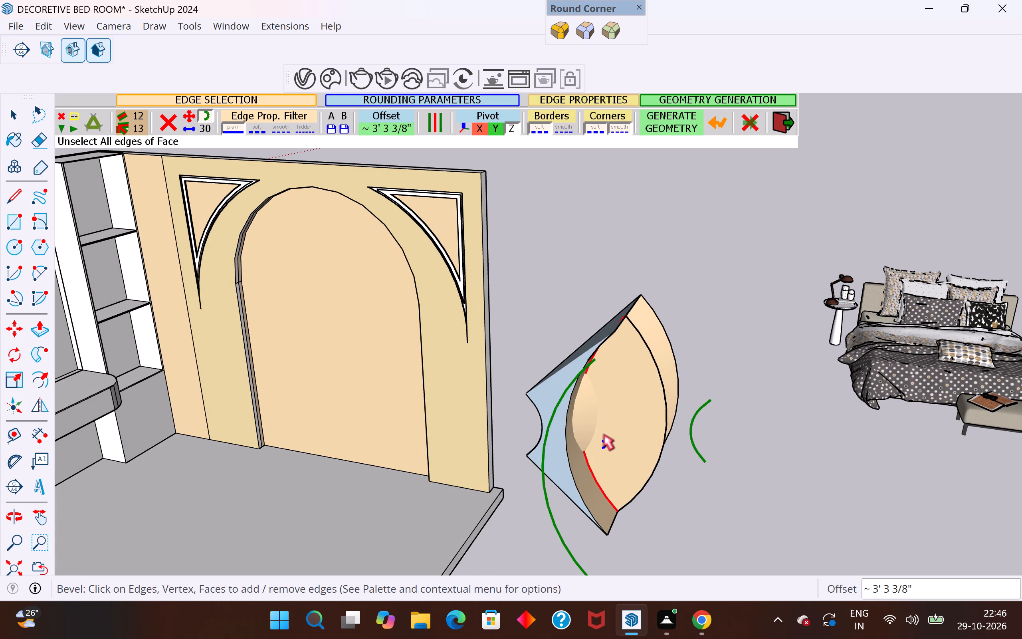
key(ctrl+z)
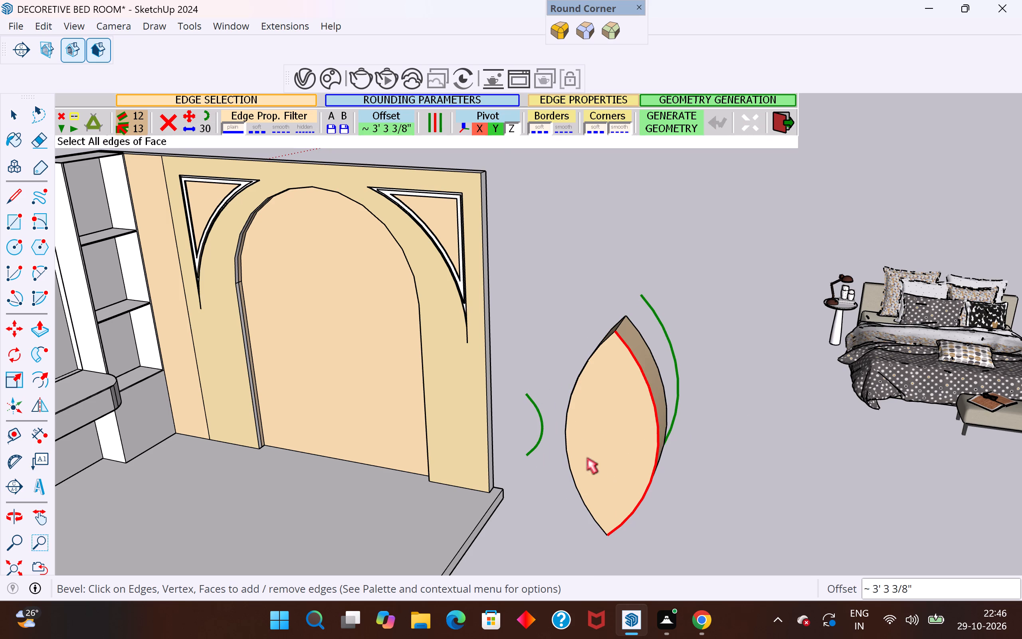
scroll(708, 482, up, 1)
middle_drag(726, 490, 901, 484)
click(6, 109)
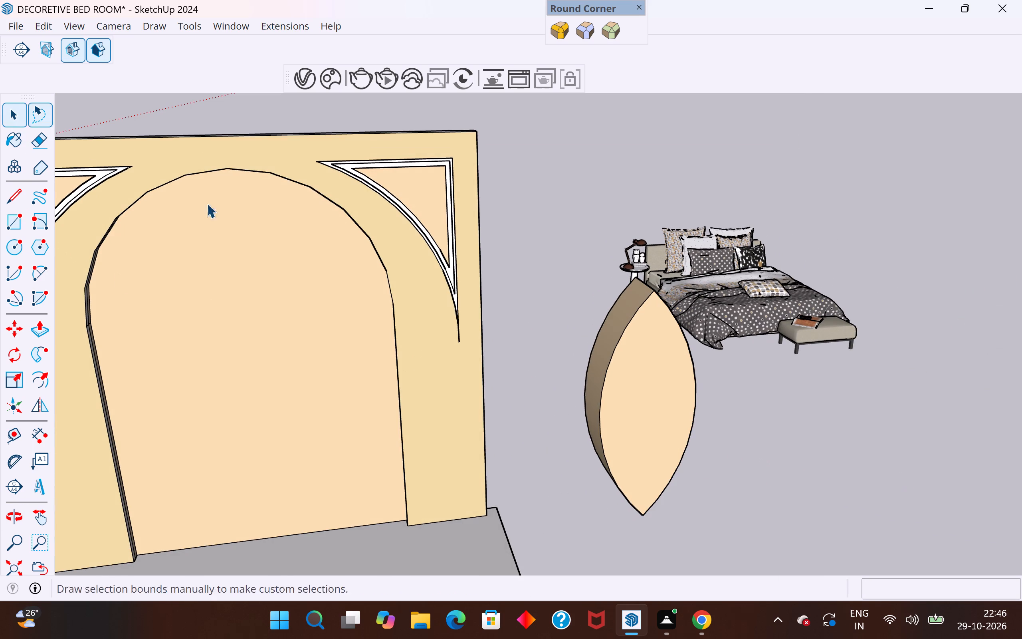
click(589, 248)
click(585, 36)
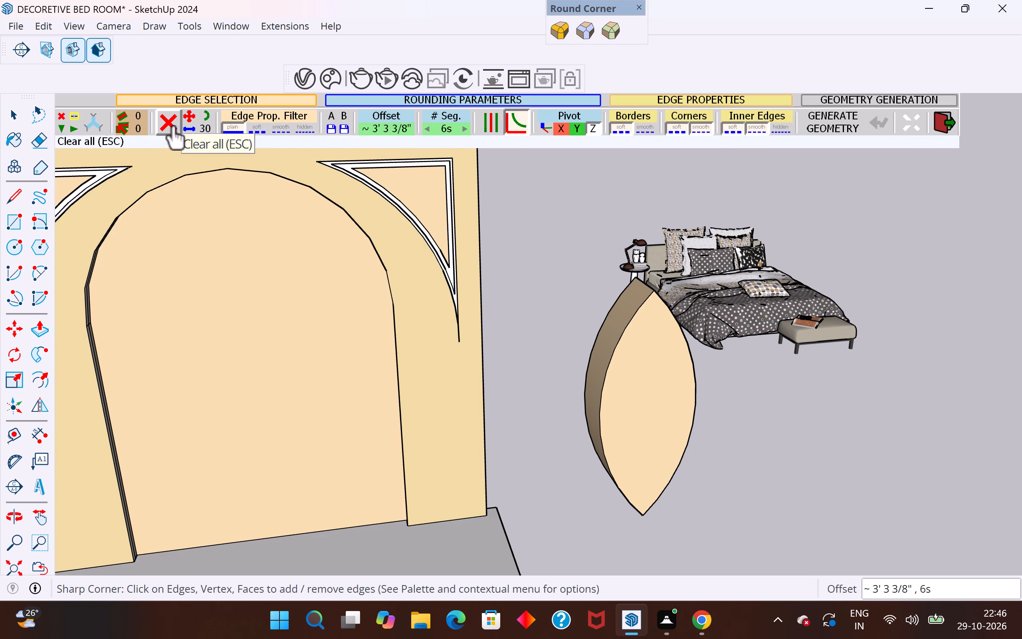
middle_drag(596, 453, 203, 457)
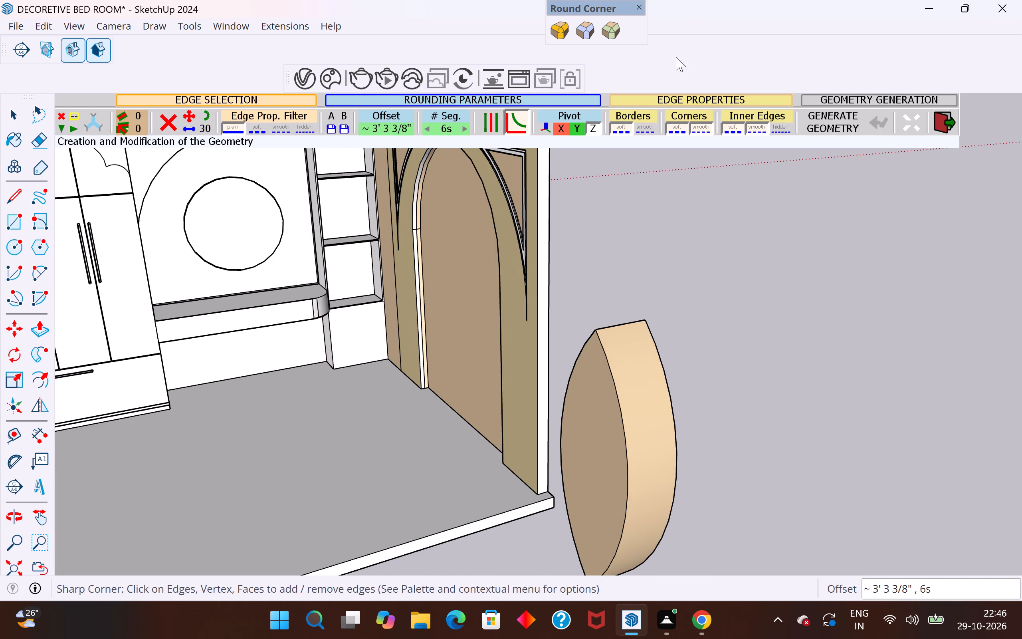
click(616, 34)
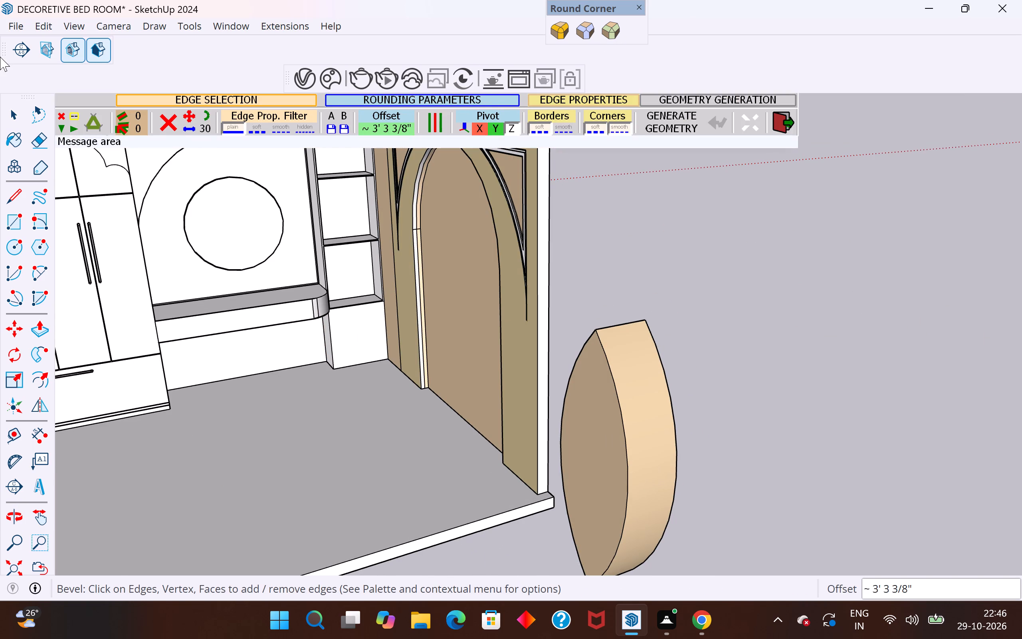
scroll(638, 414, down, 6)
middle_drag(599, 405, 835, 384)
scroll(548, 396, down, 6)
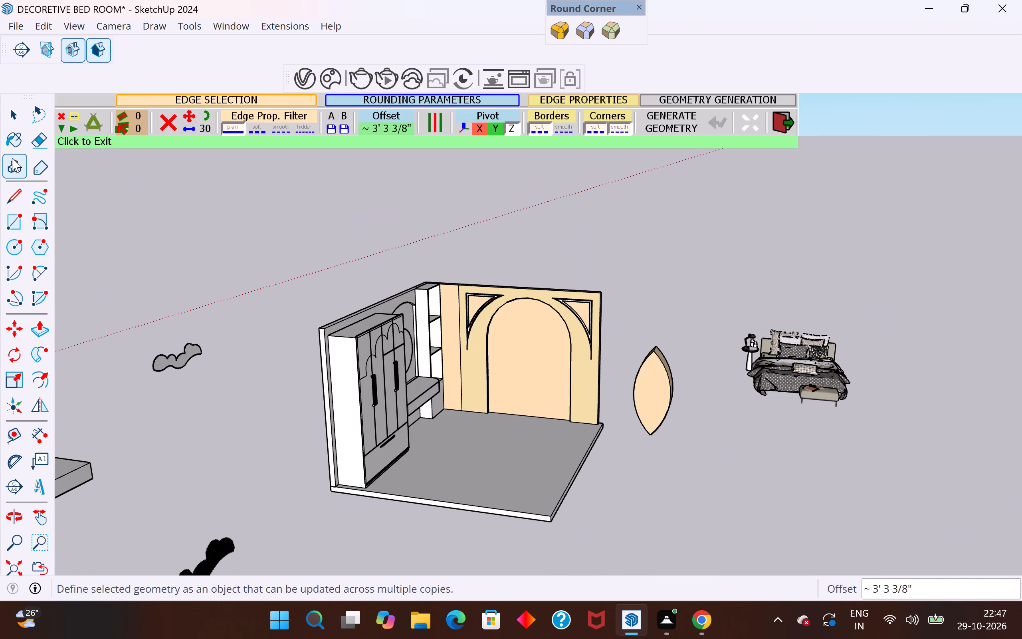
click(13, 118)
Draw a test rectangle about 6' 1 5/8" by 4' 2 3/4" on the ground in front of the petal.
click(14, 218)
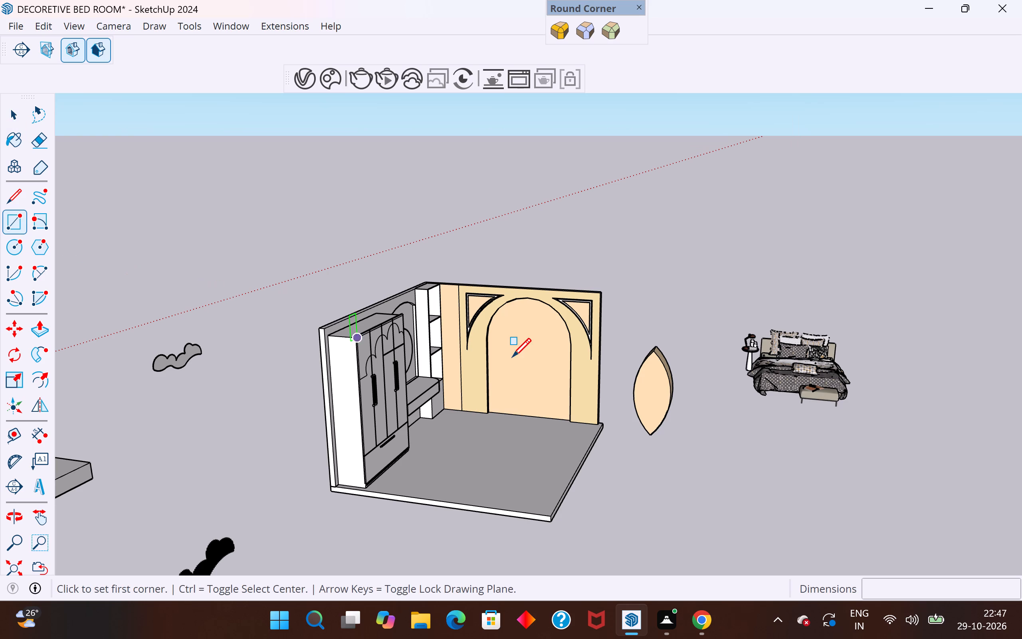
scroll(512, 357, down, 5)
click(618, 439)
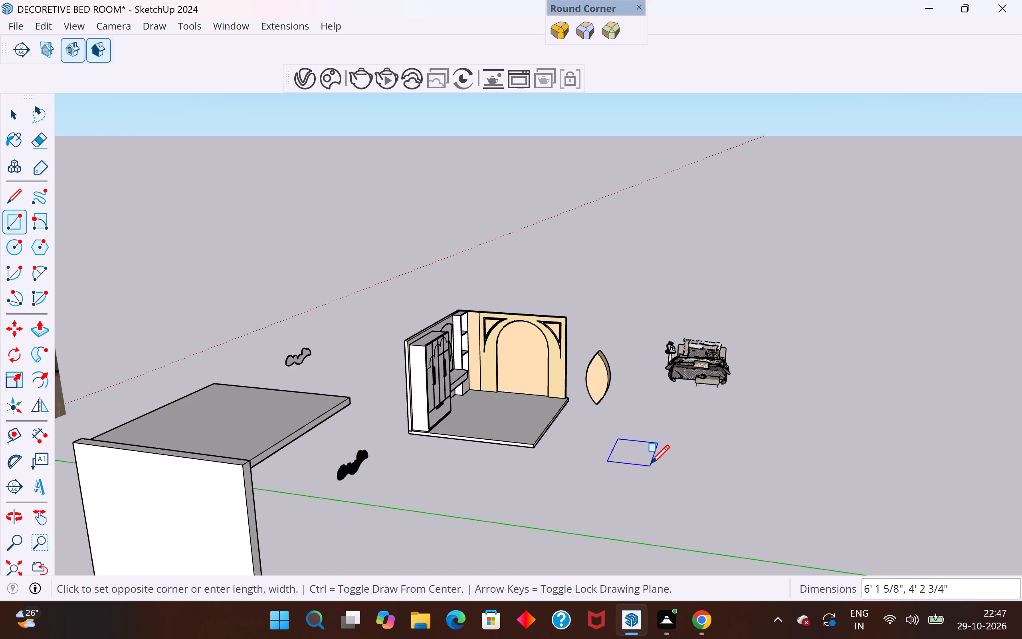
click(651, 463)
click(16, 114)
Push/Pull the test rectangle up about 2' 9 1/16" to form a box.
click(38, 338)
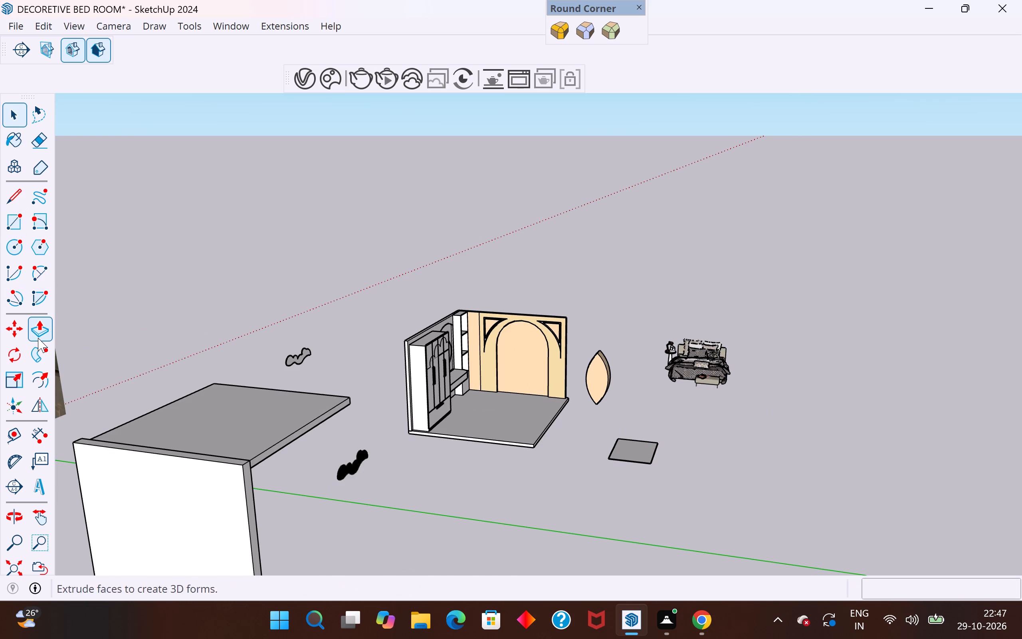
click(648, 445)
click(652, 420)
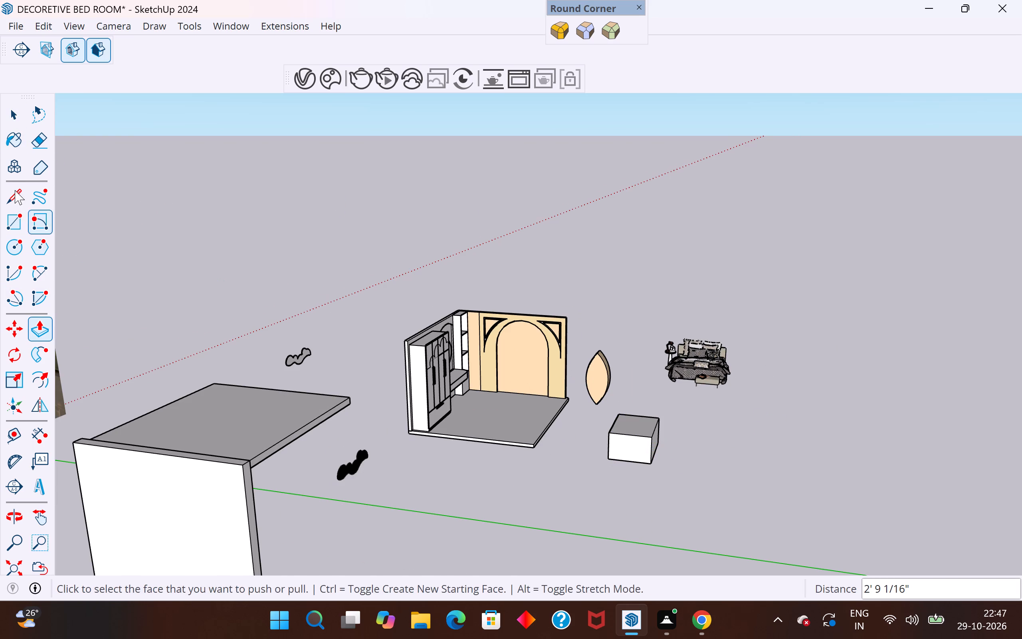
click(18, 111)
click(302, 205)
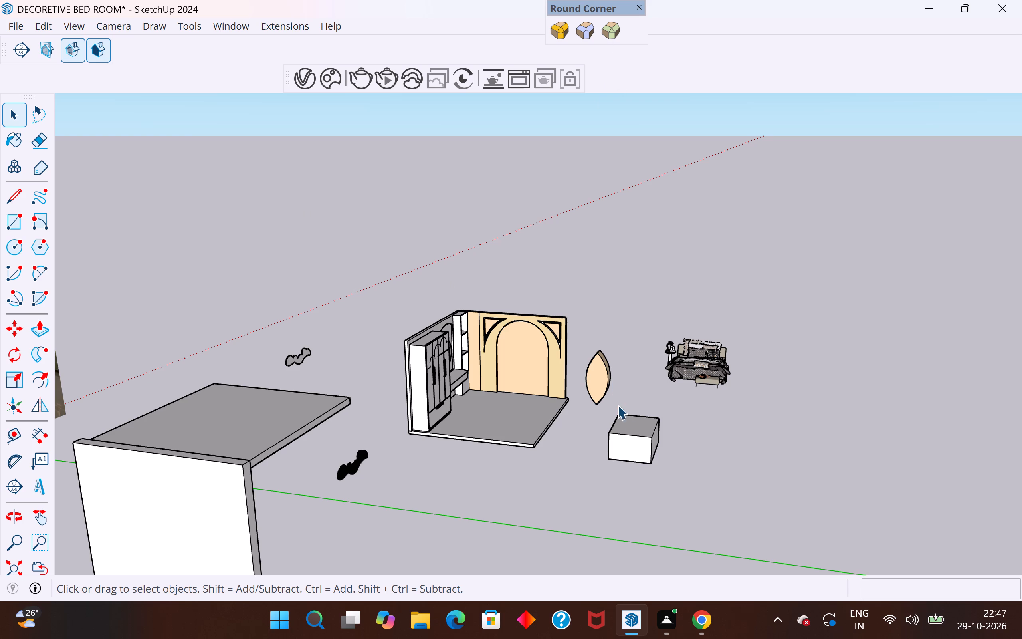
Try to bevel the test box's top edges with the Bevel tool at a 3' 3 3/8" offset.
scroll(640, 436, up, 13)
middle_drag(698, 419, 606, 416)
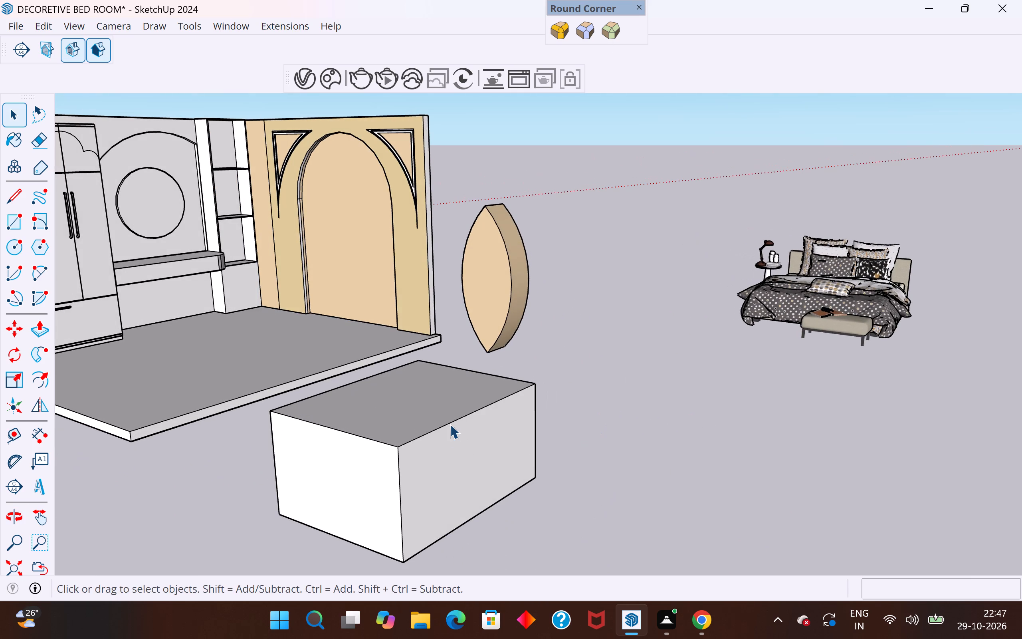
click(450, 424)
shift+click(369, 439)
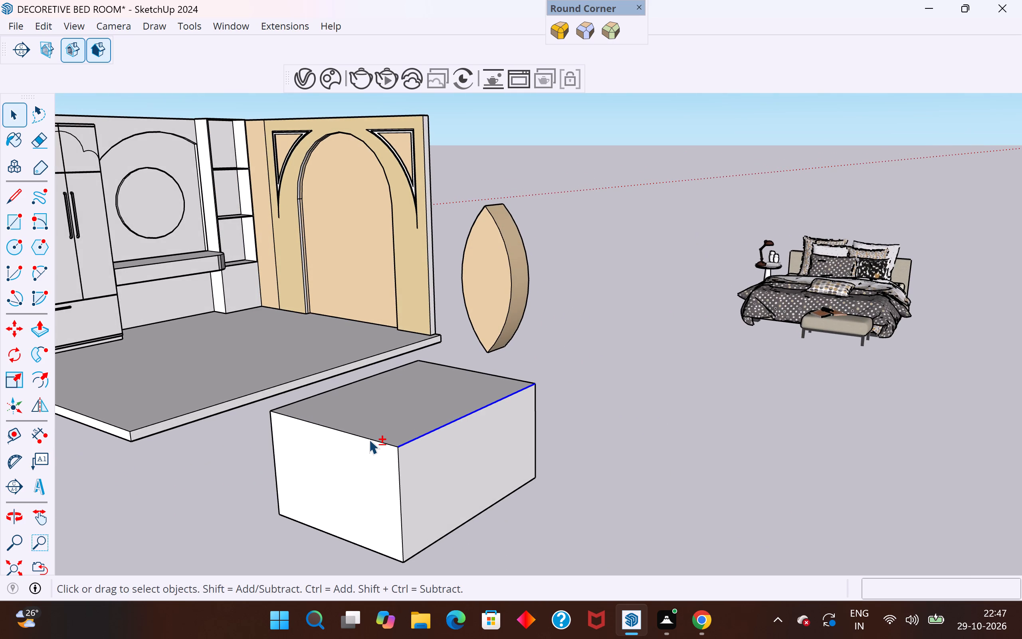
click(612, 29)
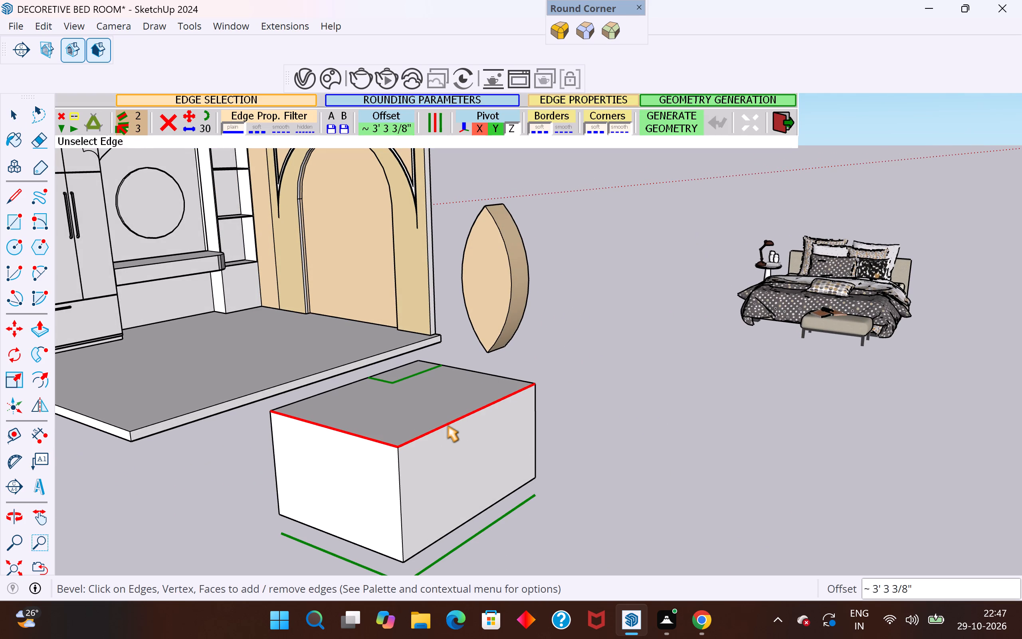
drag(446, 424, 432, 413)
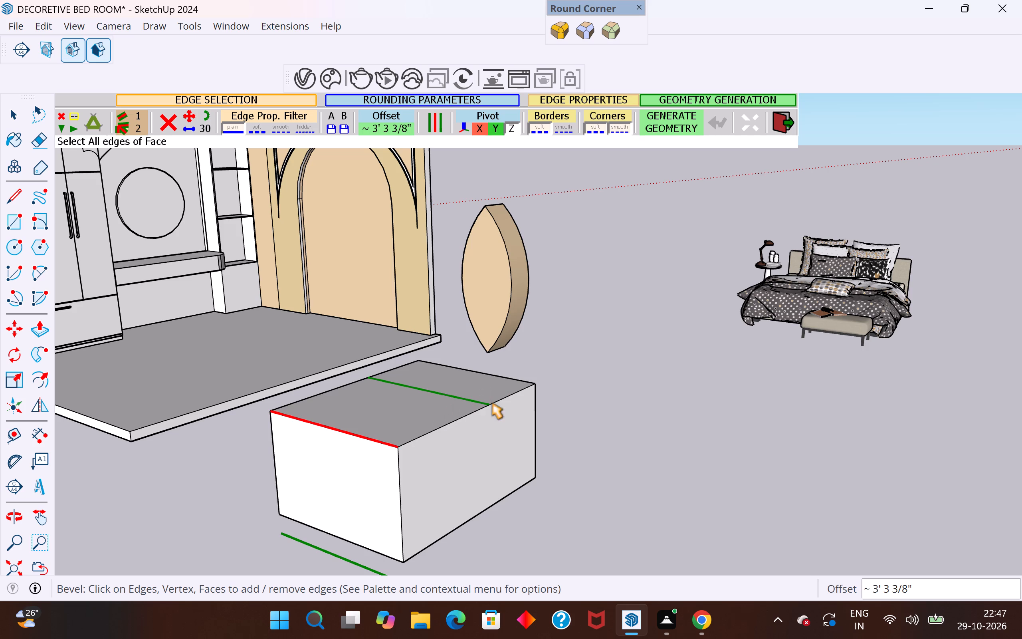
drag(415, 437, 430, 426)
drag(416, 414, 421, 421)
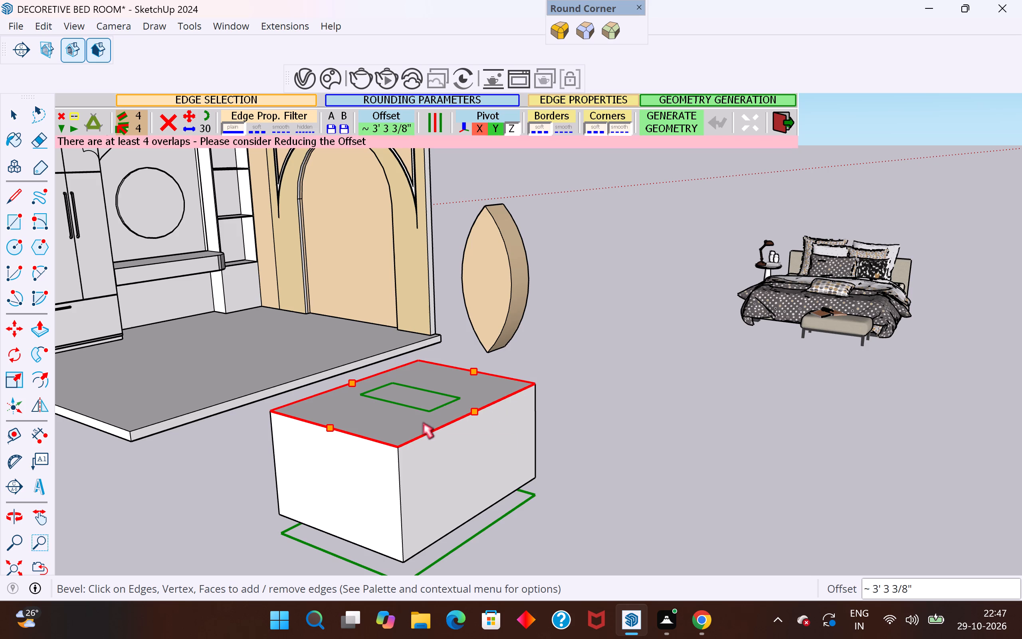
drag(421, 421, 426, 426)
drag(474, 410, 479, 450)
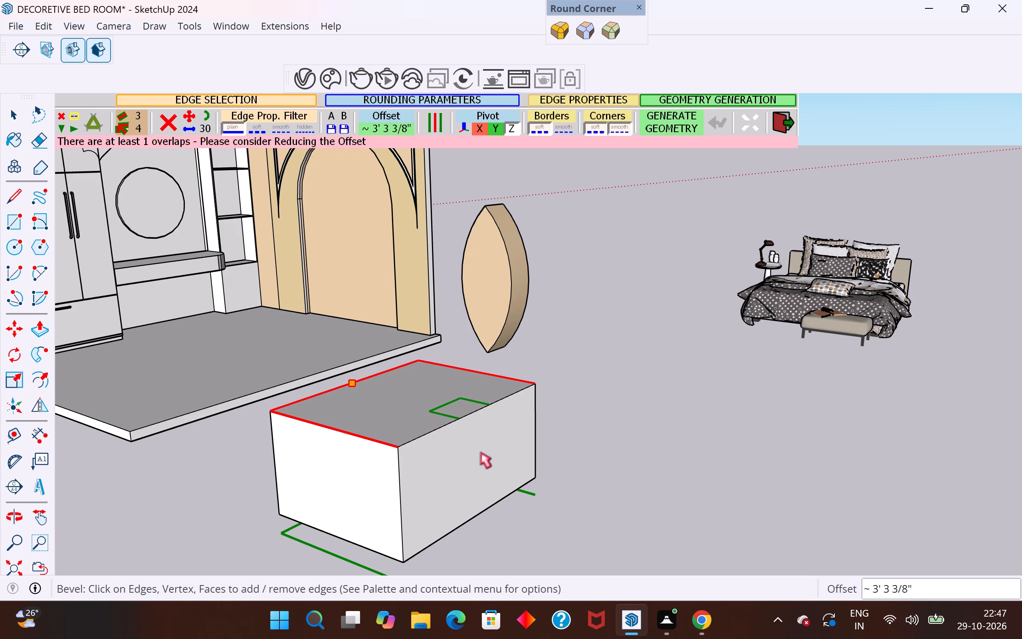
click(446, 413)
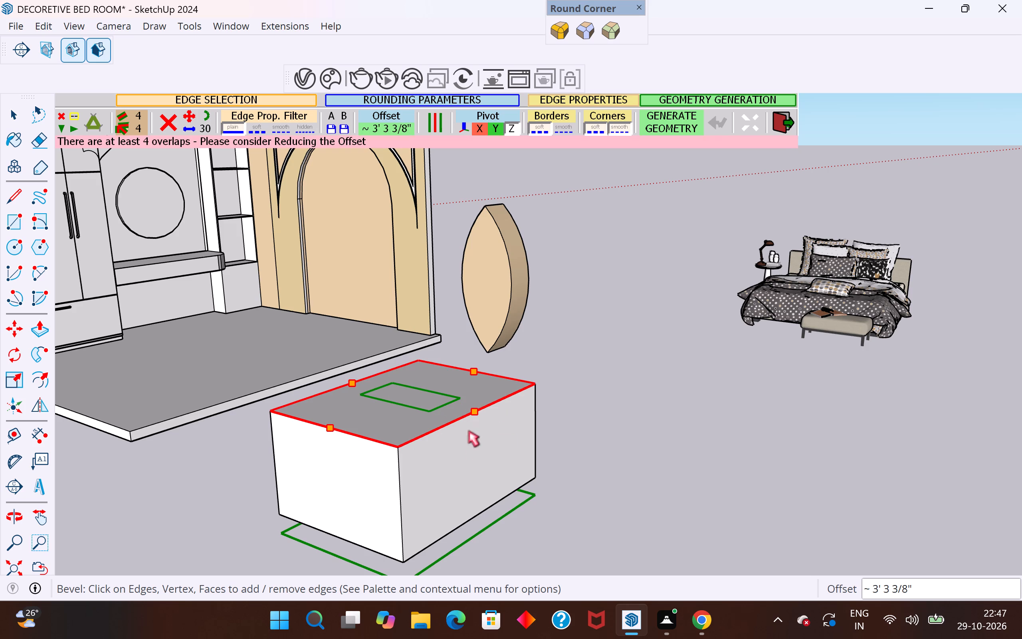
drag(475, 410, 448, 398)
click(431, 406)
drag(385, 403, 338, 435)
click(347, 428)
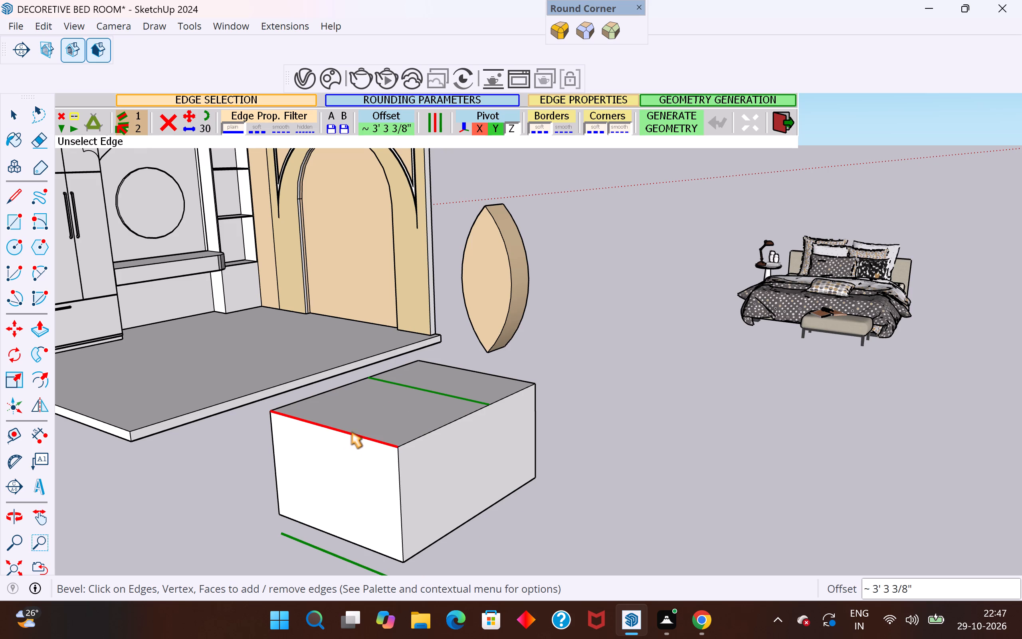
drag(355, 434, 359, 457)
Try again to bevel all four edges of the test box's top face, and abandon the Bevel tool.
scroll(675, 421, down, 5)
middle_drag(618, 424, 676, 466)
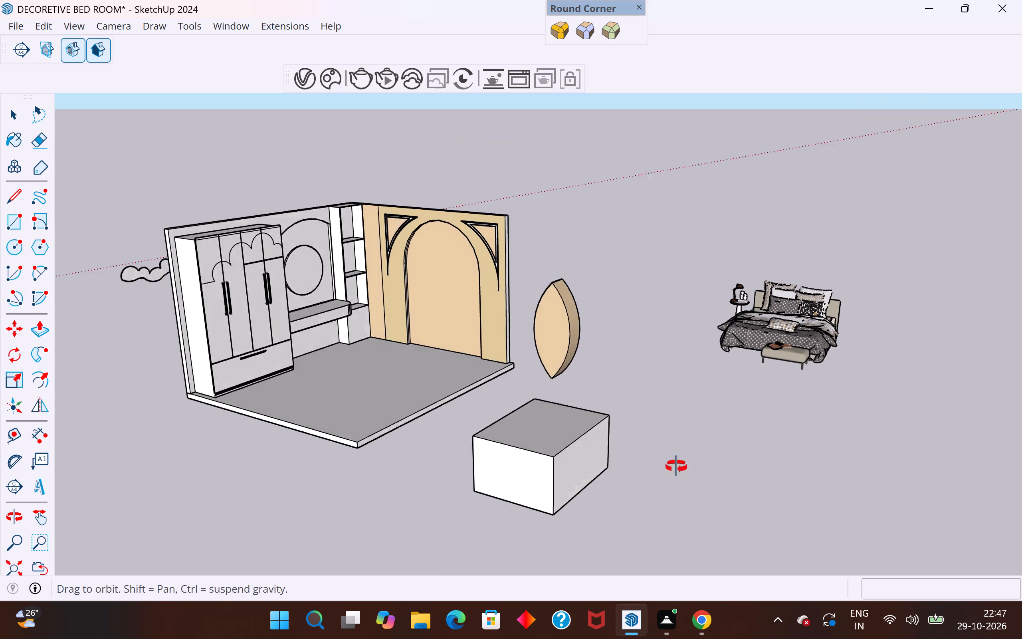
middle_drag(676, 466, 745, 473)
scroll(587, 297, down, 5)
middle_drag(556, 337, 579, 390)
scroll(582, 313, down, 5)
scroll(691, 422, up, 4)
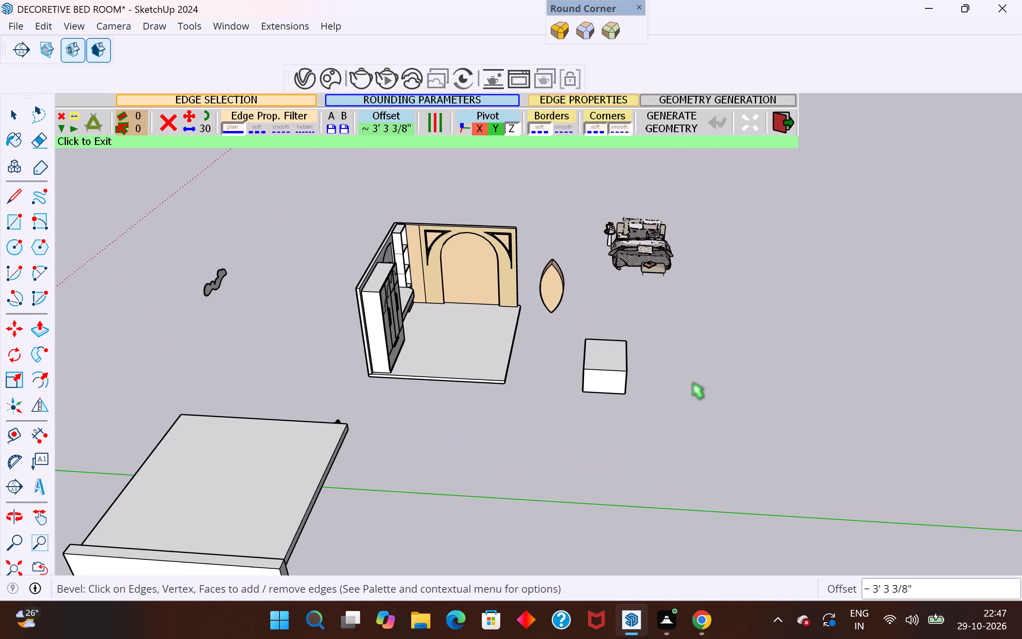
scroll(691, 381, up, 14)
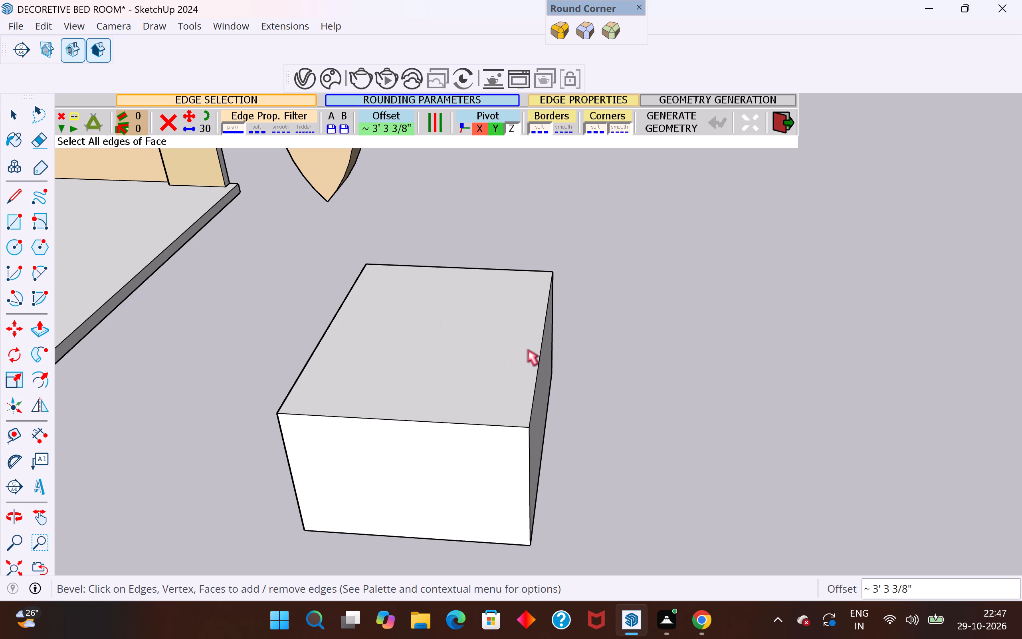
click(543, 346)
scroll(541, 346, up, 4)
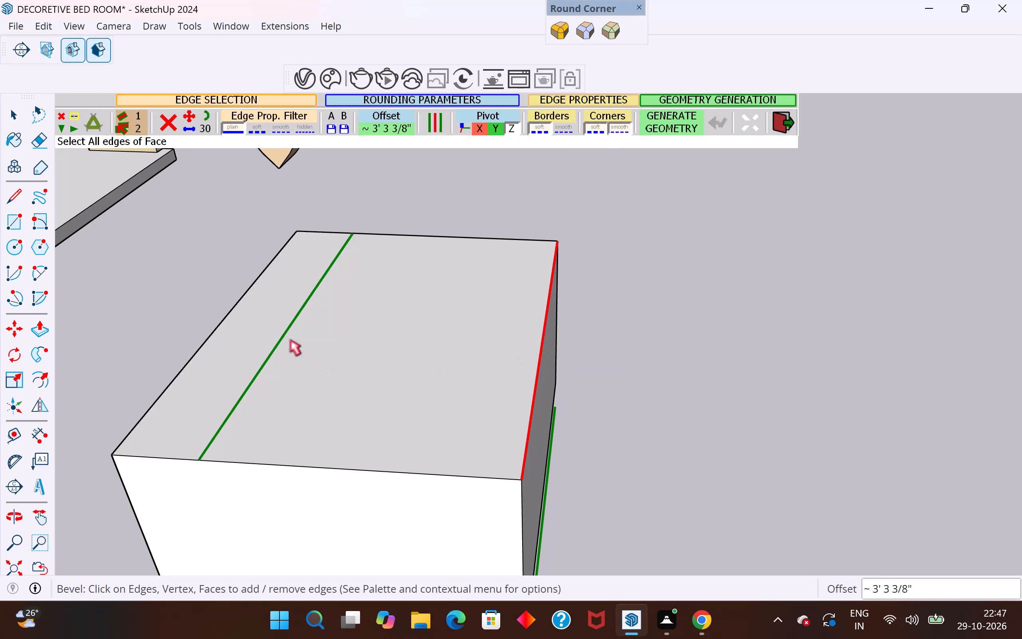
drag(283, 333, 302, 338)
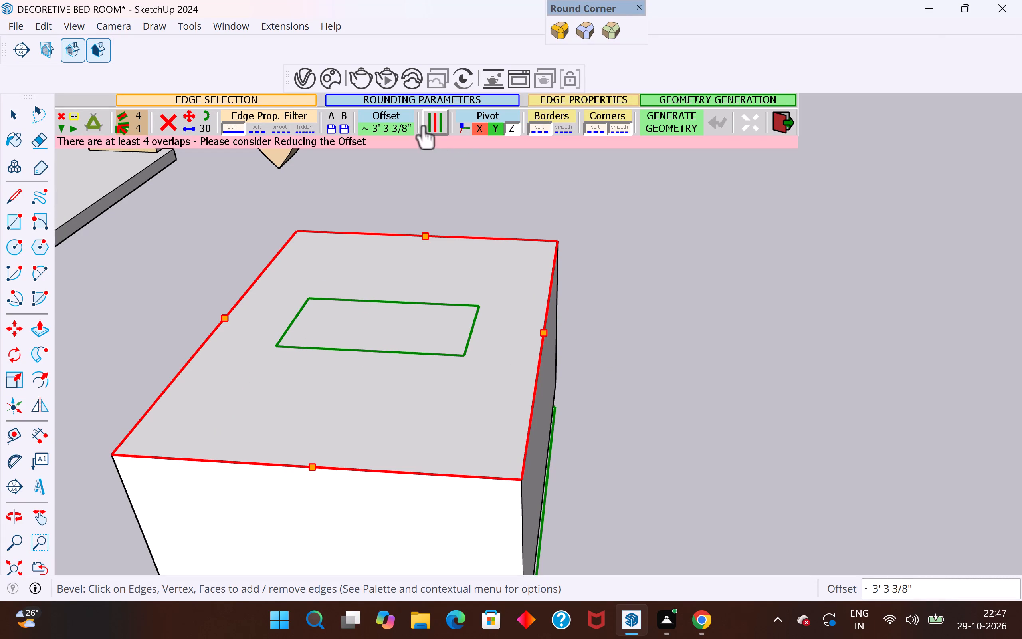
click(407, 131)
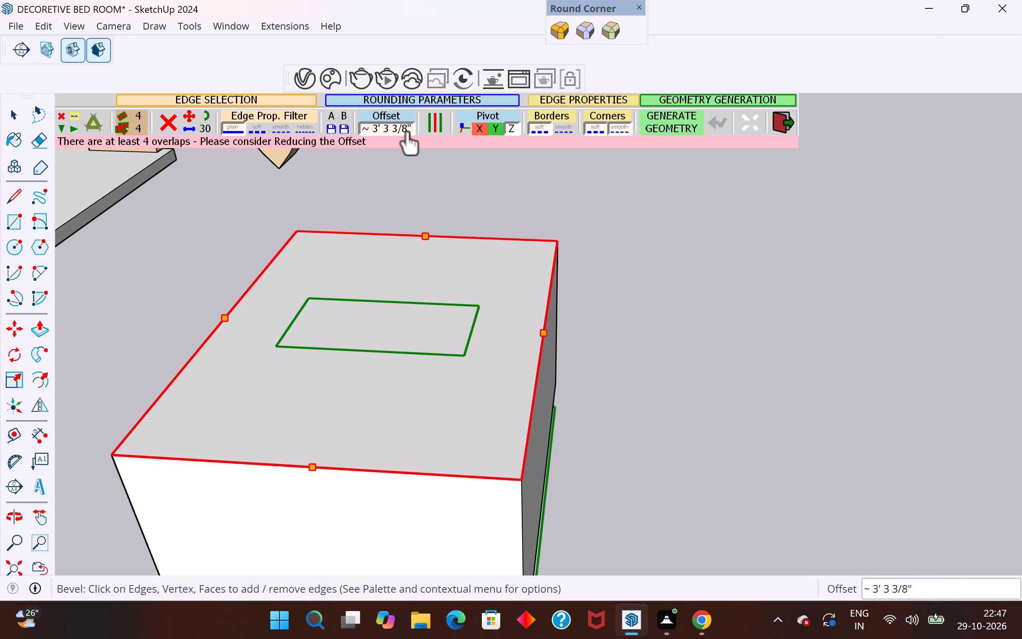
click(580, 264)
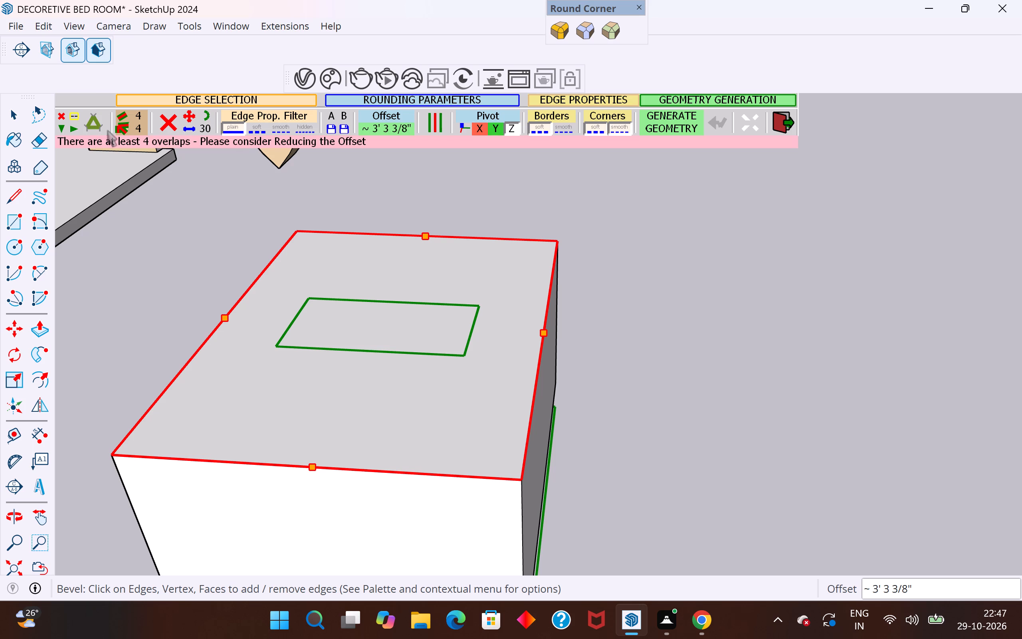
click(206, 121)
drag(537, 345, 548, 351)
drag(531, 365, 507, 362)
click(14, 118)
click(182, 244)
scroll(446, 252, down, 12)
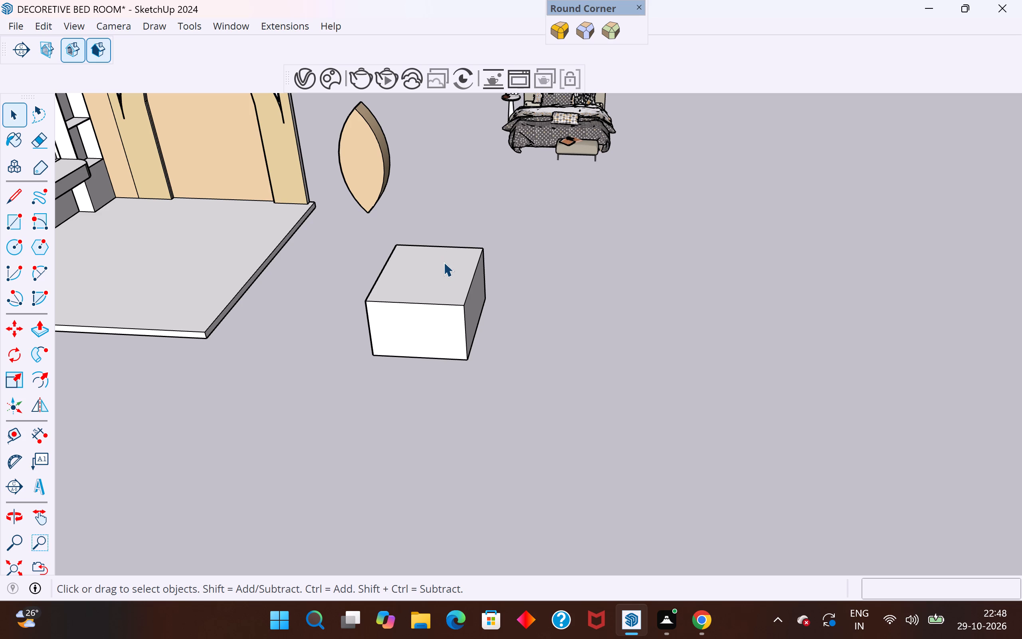
Round both curved edges of the petal's front face using Round Corner with a 2" offset and 24 segments.
scroll(444, 262, down, 4)
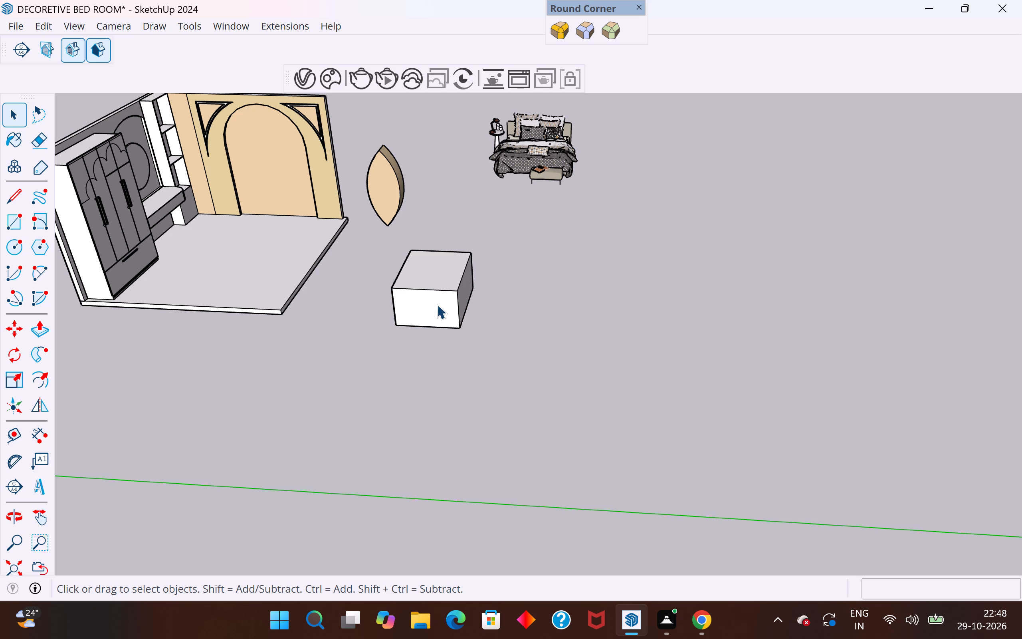
scroll(442, 288, up, 4)
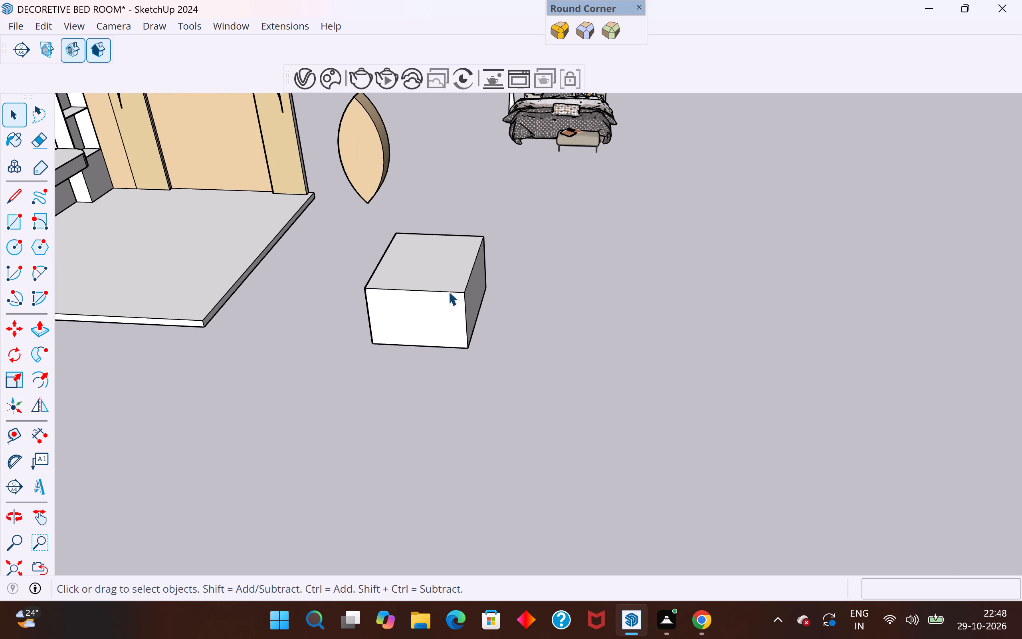
scroll(390, 144, up, 2)
scroll(471, 379, down, 5)
scroll(412, 186, up, 7)
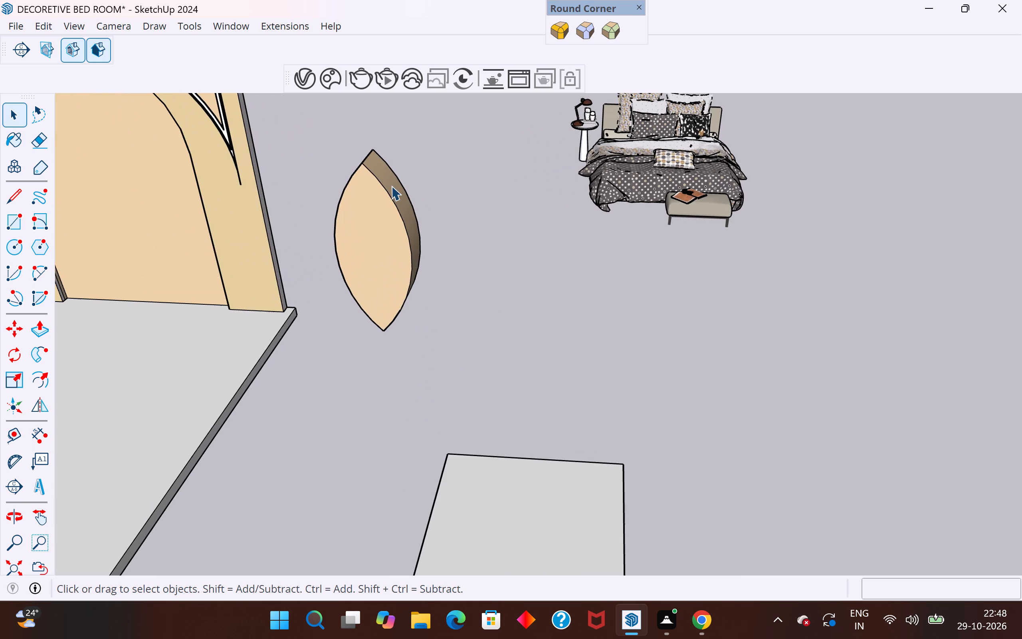
click(389, 198)
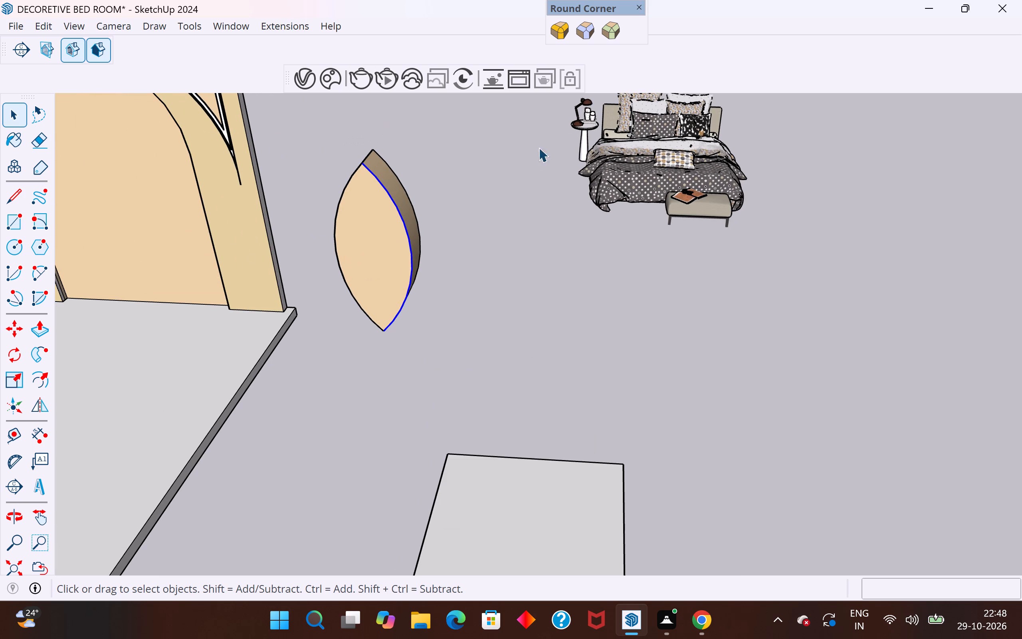
middle_drag(388, 240, 605, 184)
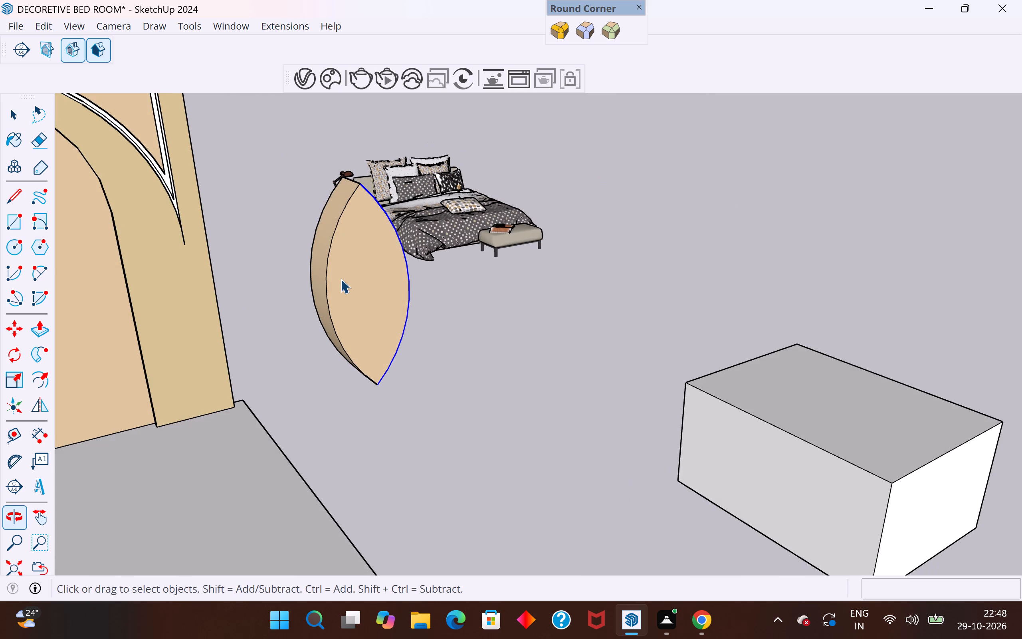
shift+click(329, 266)
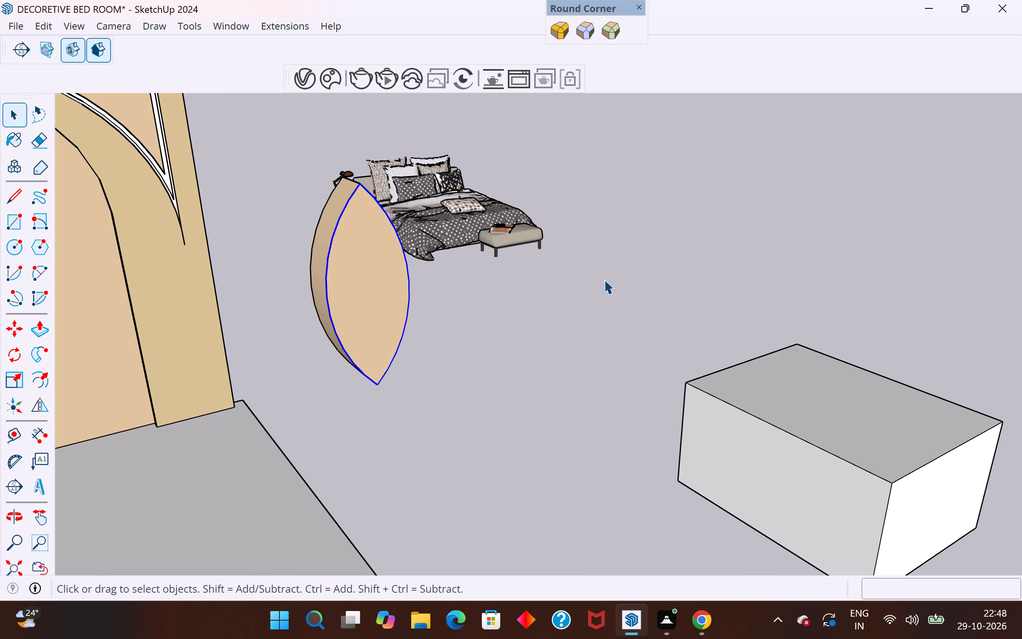
middle_drag(604, 280, 544, 266)
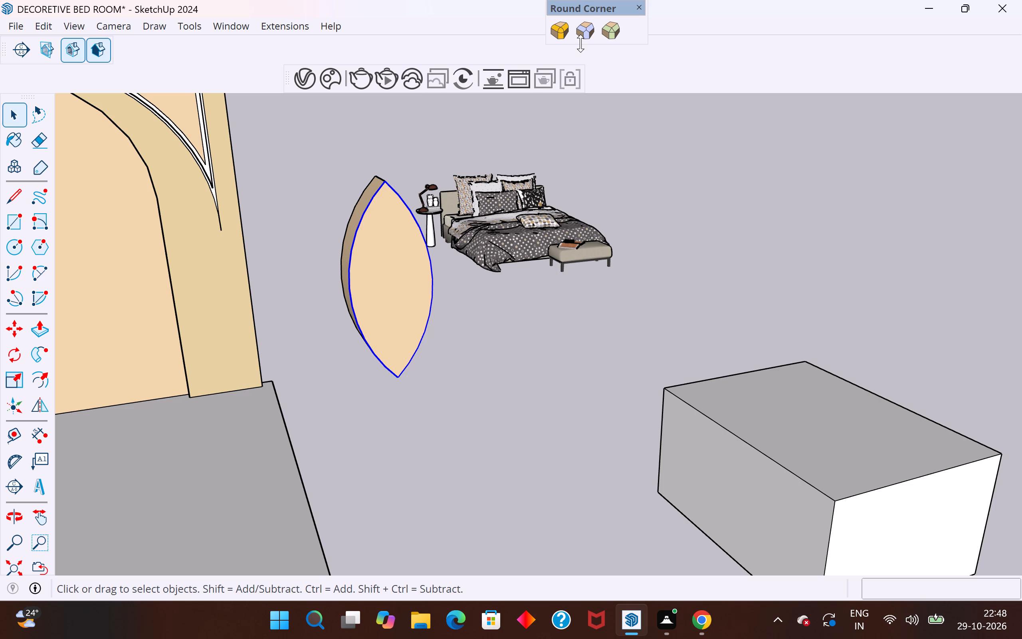
click(560, 32)
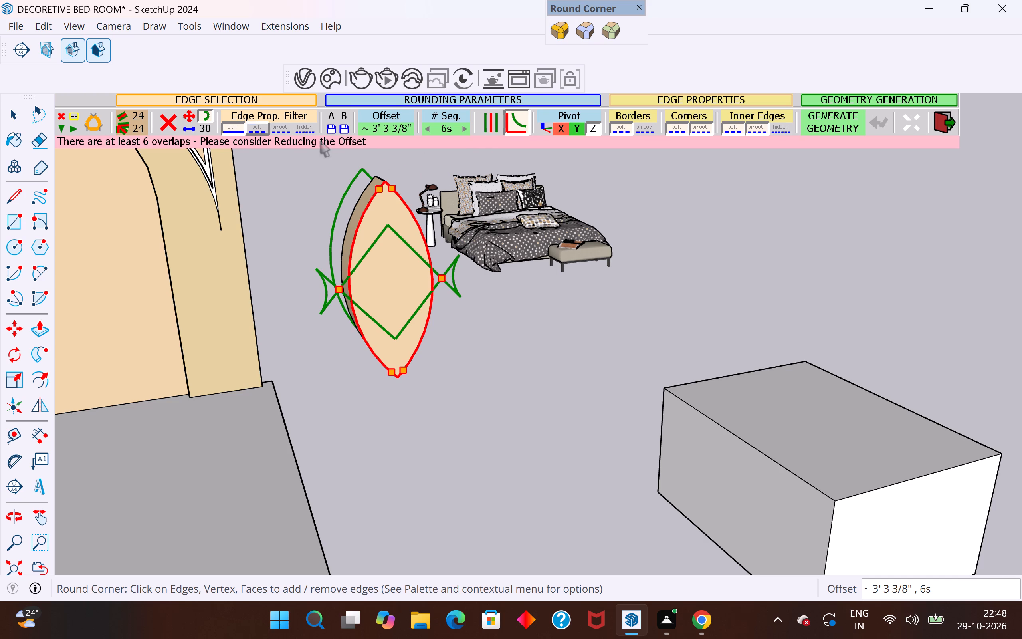
click(405, 126)
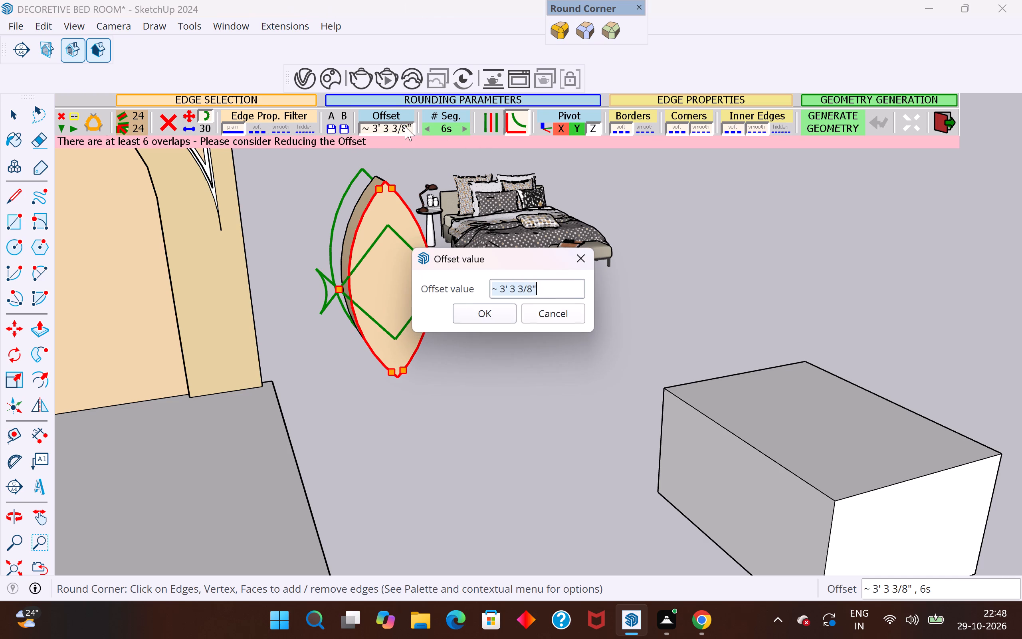
key(BackSpace)
key(BackSpace)
key(BackSpace)
key(BackSpace)
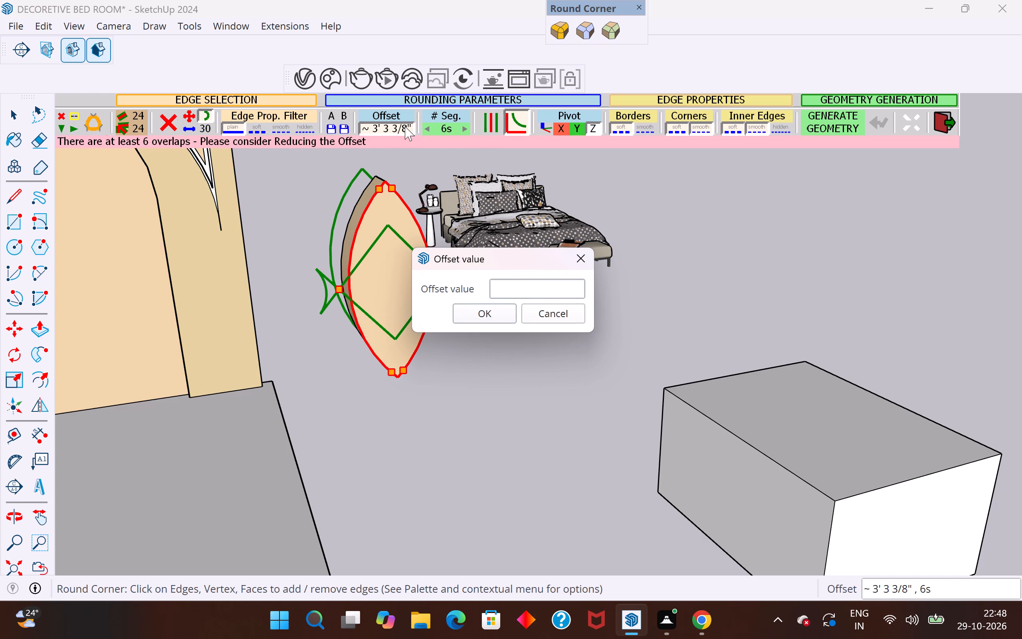
text(2")
key(Return)
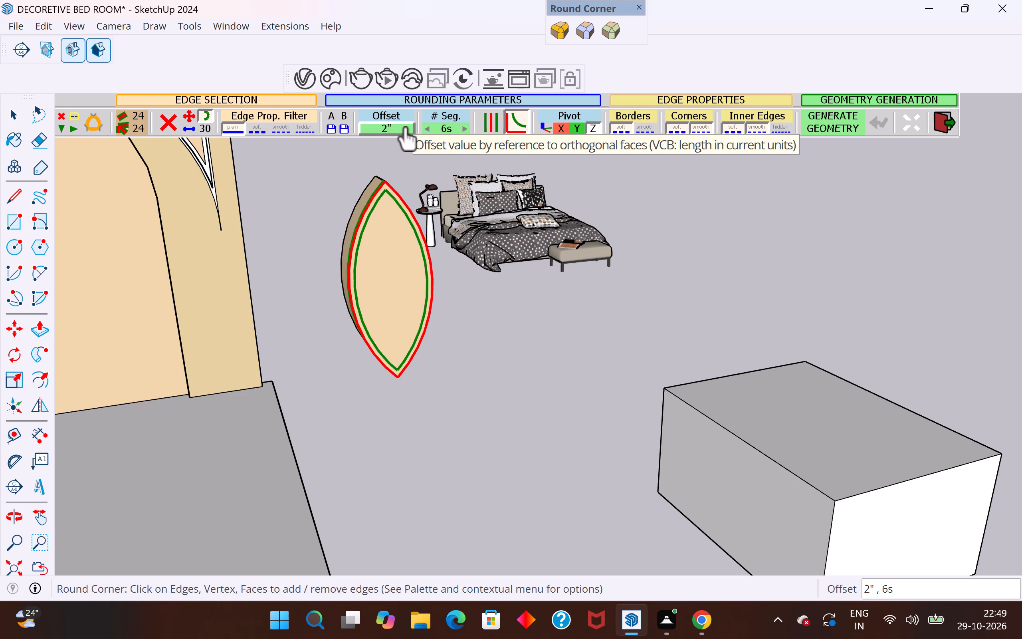
click(454, 131)
key(BackSpace)
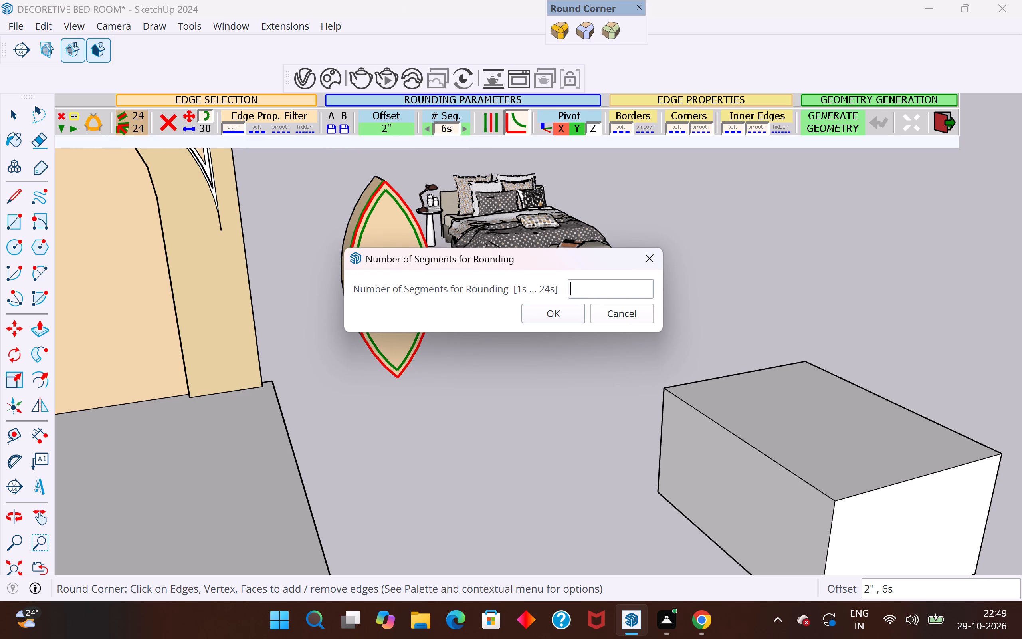
text(24)
key(Return)
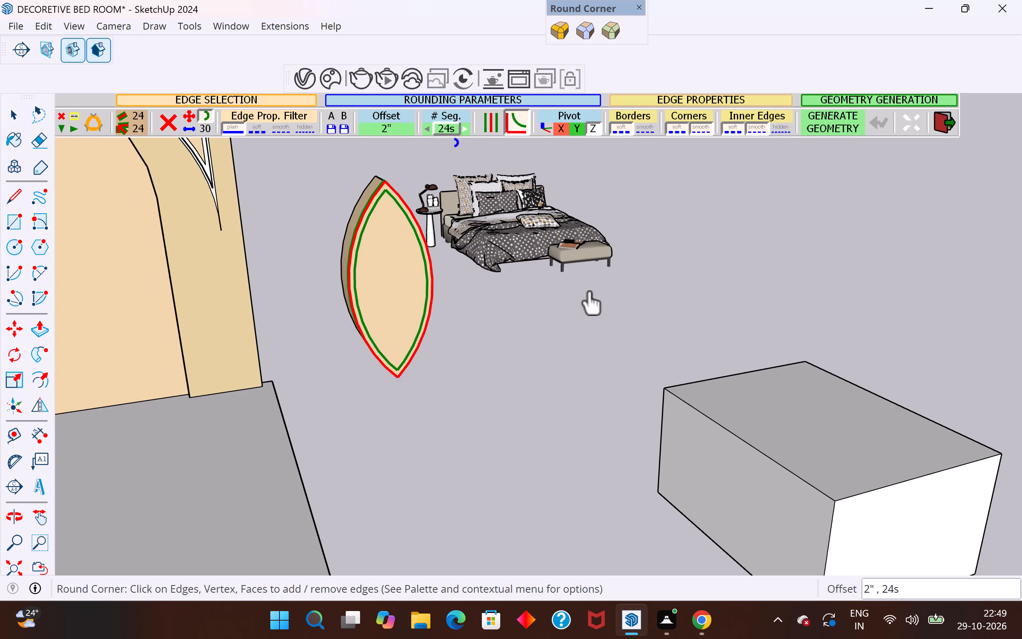
scroll(441, 256, up, 3)
click(444, 296)
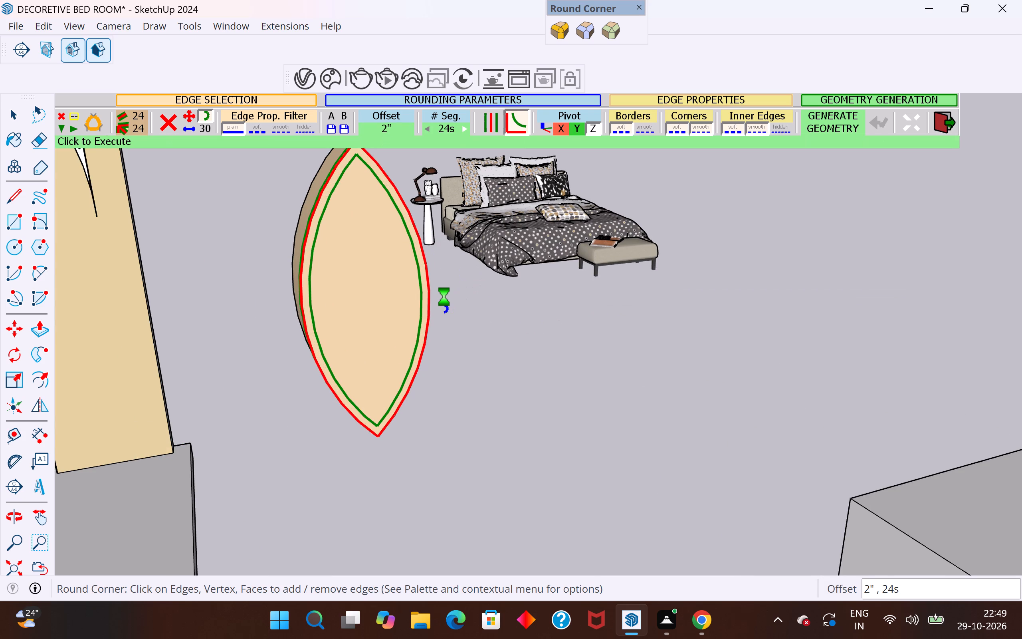
middle_drag(487, 331, 214, 360)
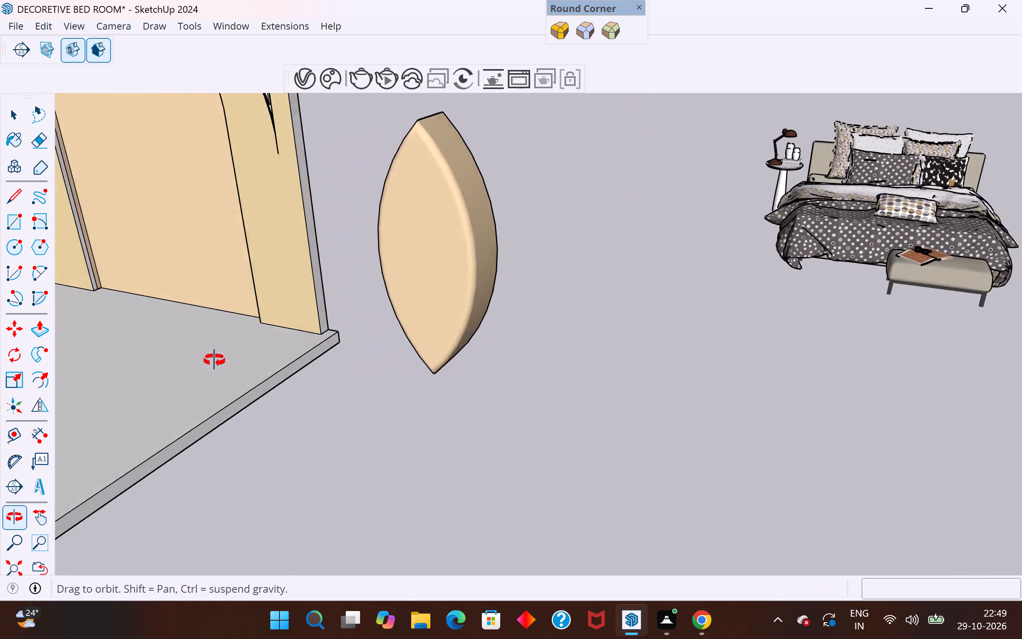
middle_drag(214, 360, 214, 360)
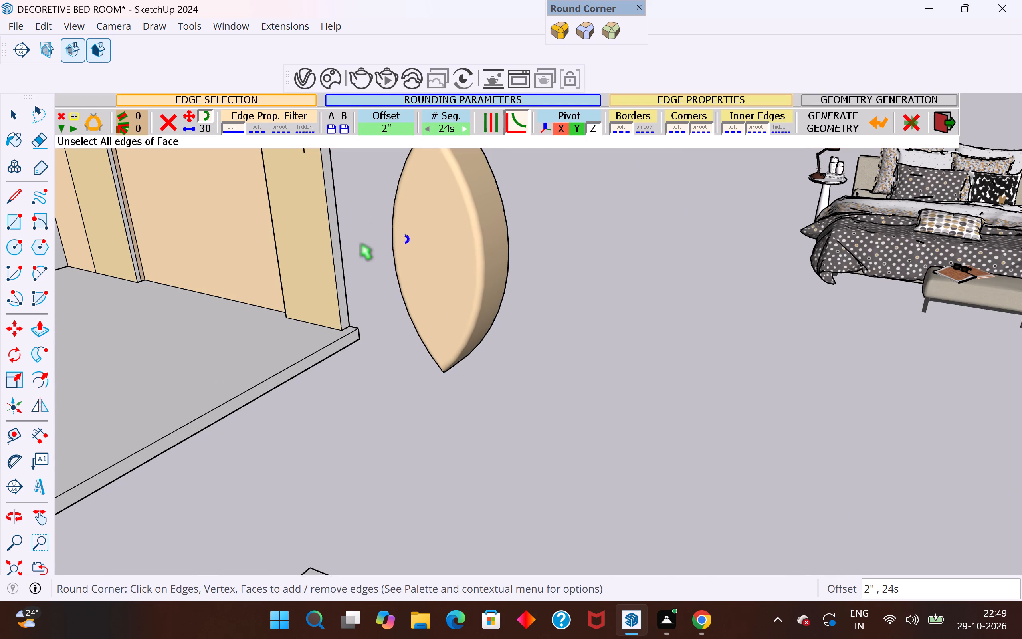
click(17, 119)
click(461, 440)
Push/Pull the petal's flat back face inward about 9 13/16" to thin the solid.
middle_drag(570, 284, 101, 398)
scroll(504, 325, up, 1)
scroll(624, 316, up, 1)
scroll(524, 430, down, 4)
scroll(497, 215, up, 2)
click(522, 260)
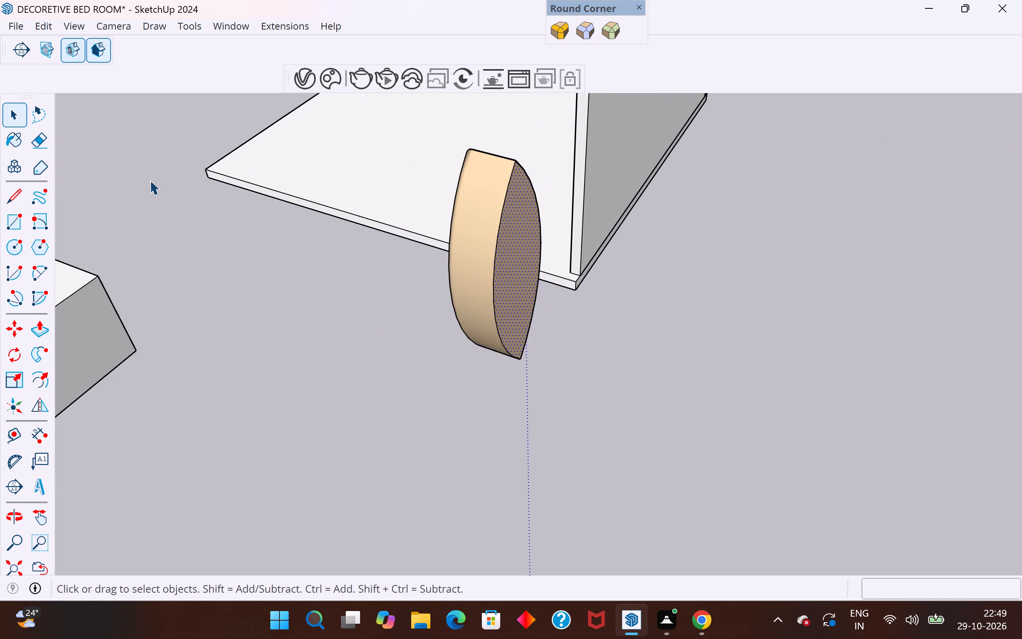
click(36, 338)
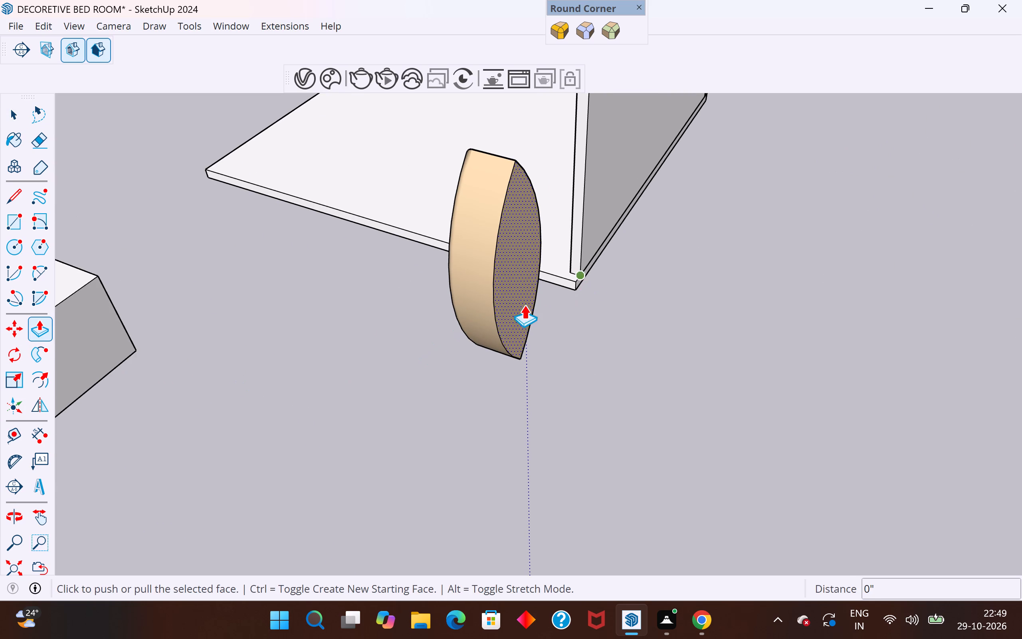
click(511, 314)
click(484, 302)
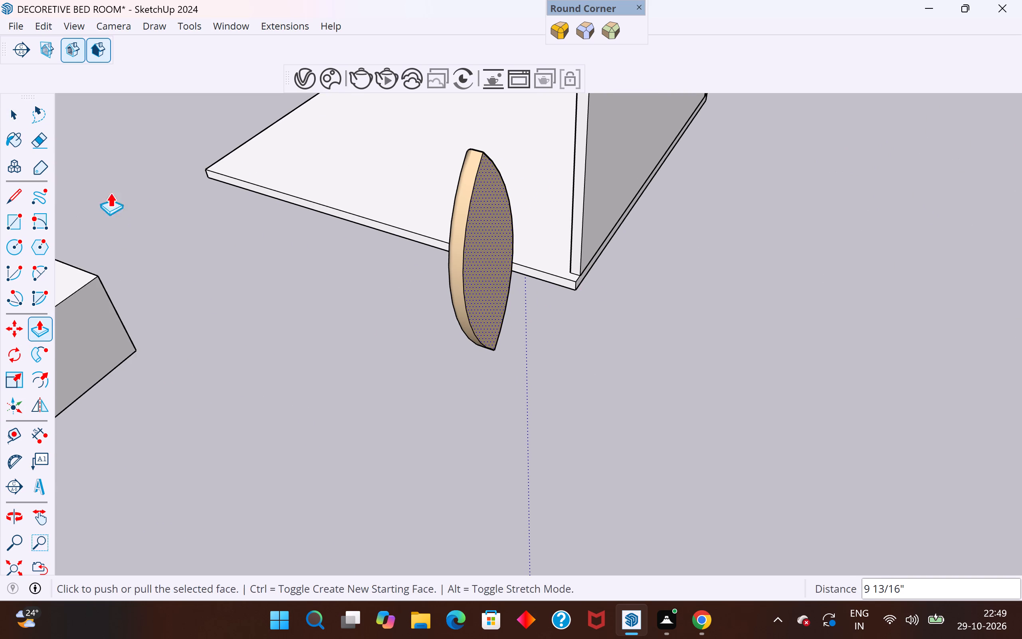
click(12, 109)
click(225, 343)
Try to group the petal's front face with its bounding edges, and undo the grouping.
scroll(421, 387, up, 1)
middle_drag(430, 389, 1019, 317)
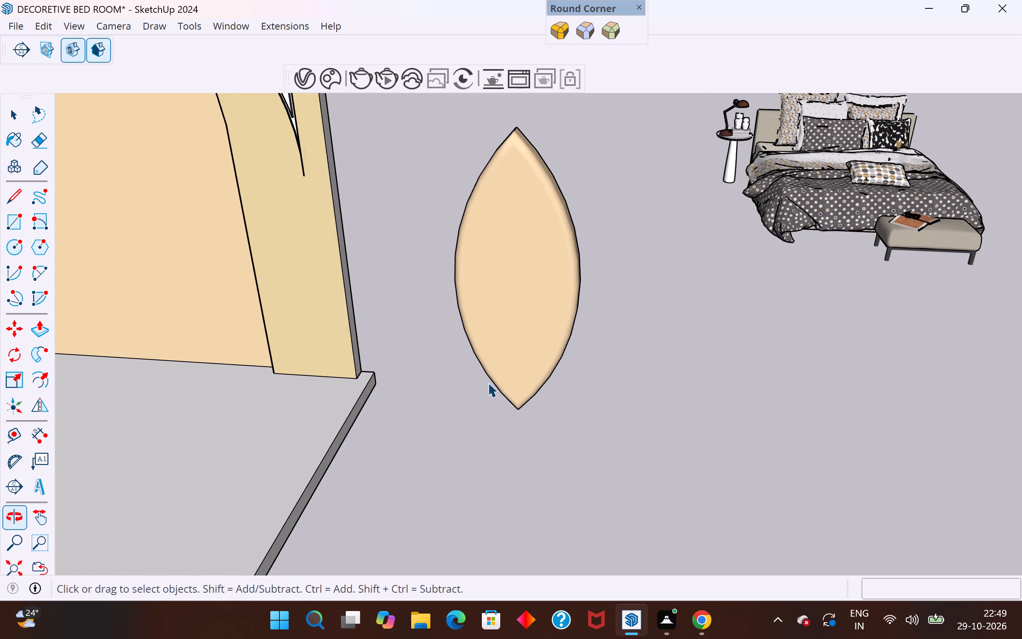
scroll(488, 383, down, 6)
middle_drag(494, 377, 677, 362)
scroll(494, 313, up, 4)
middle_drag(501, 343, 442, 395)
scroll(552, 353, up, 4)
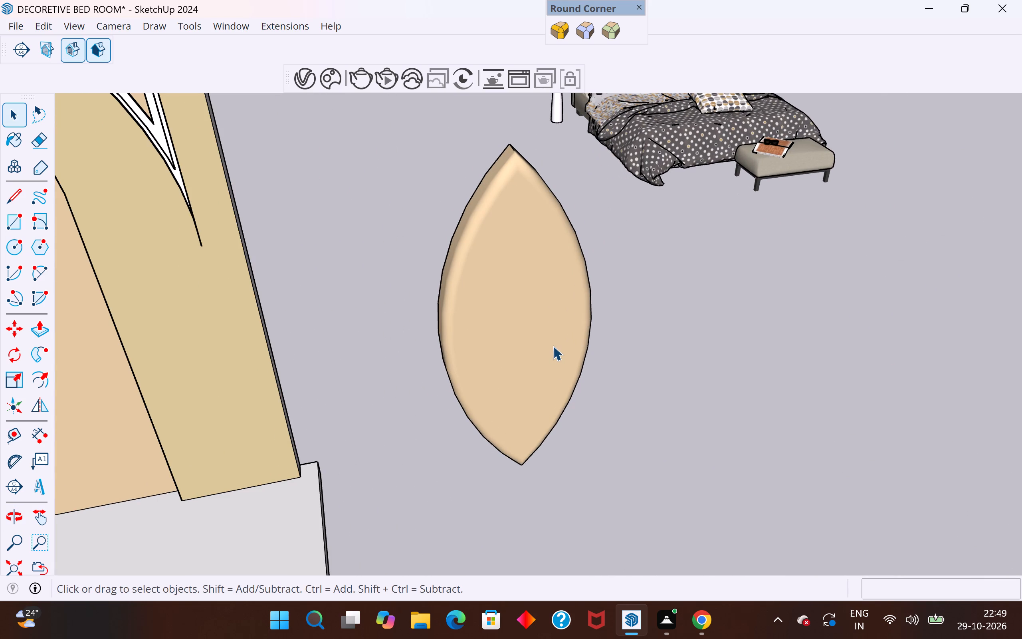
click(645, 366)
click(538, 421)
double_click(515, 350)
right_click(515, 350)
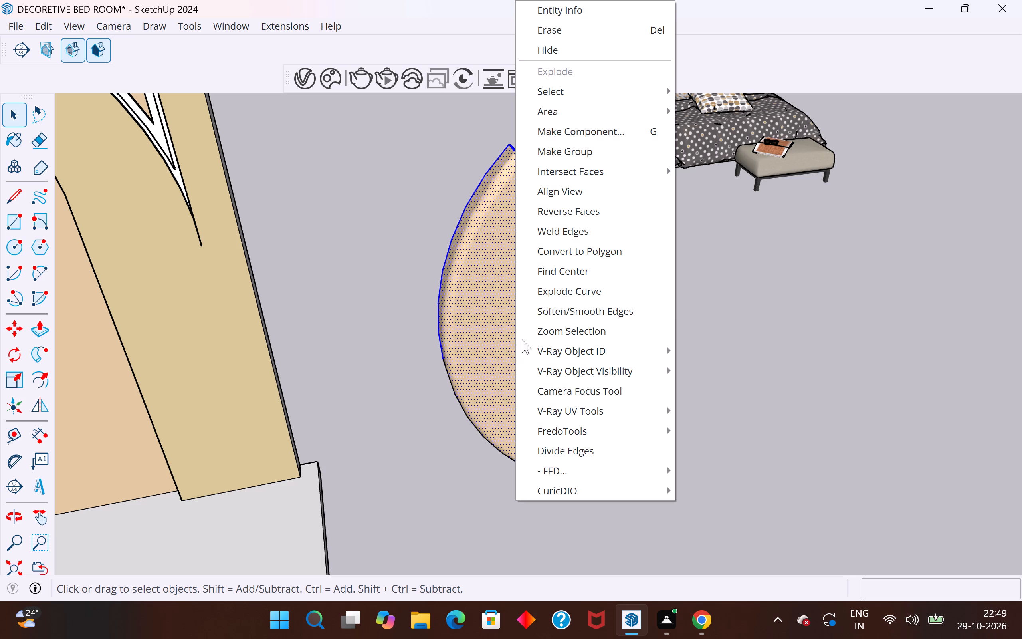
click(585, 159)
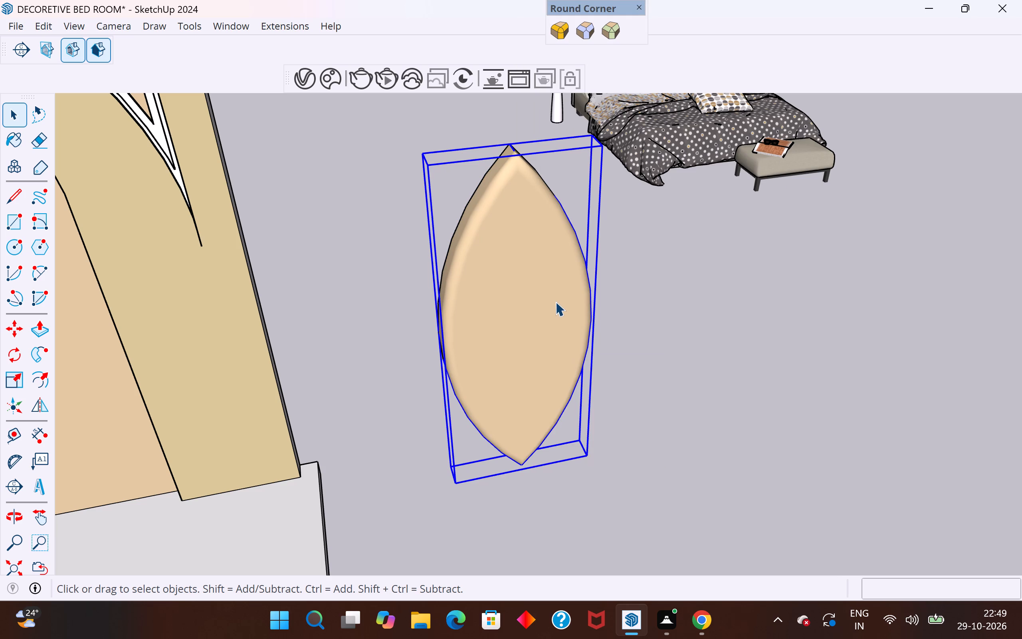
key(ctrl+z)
Create a component from the petal's front face and edges, leaving Replace selection with component off.
double_click(555, 302)
right_click(555, 302)
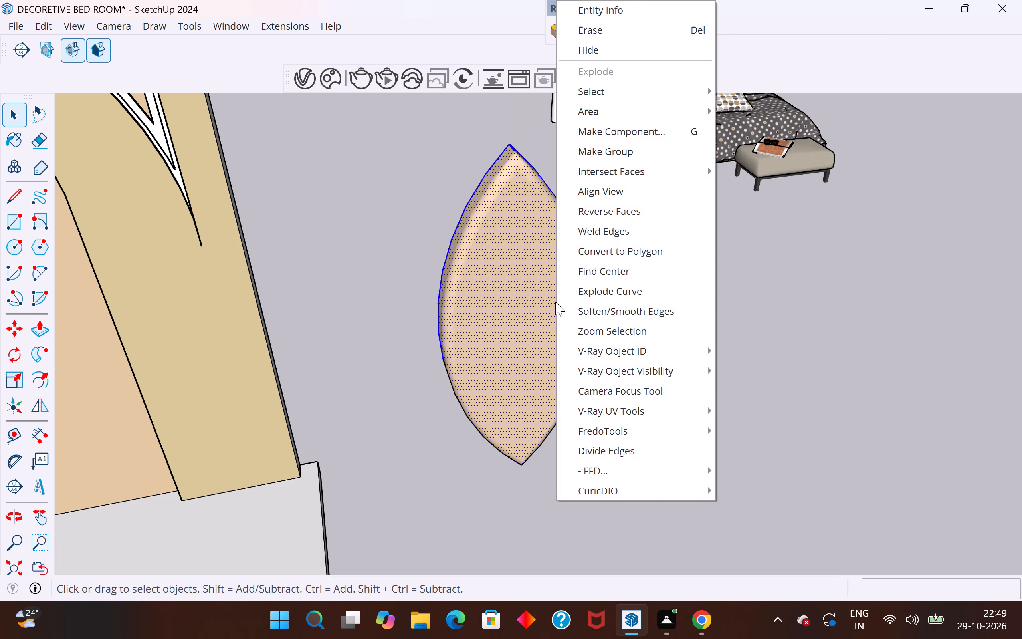
click(618, 133)
click(539, 501)
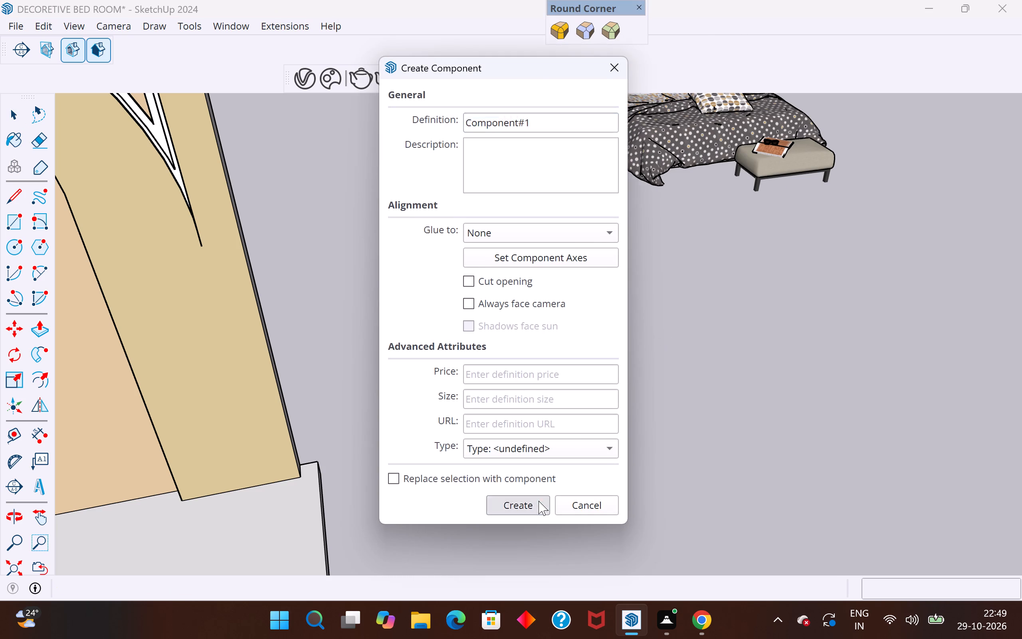
click(680, 436)
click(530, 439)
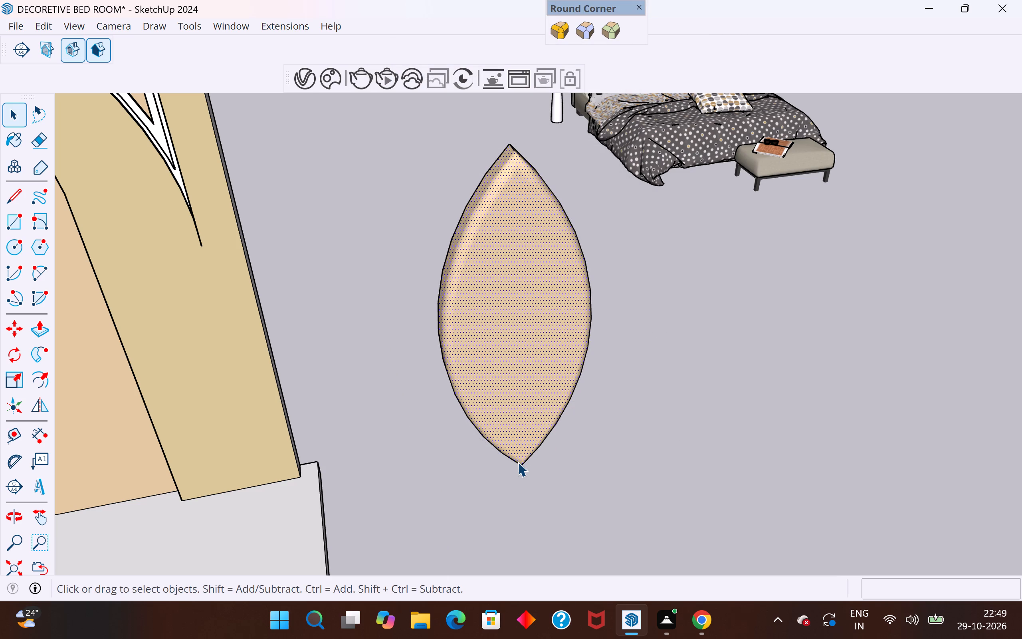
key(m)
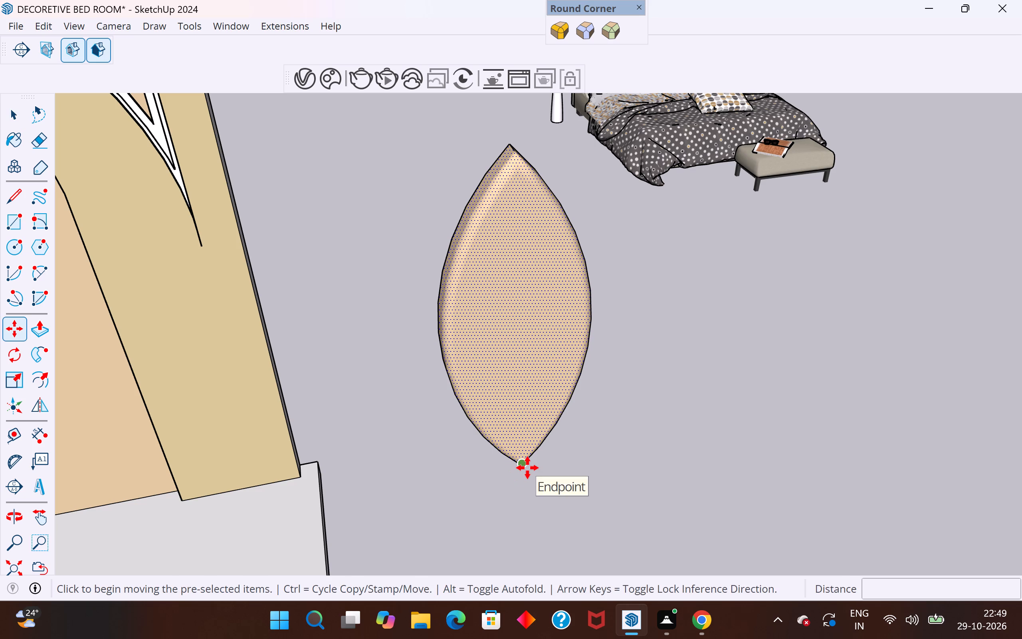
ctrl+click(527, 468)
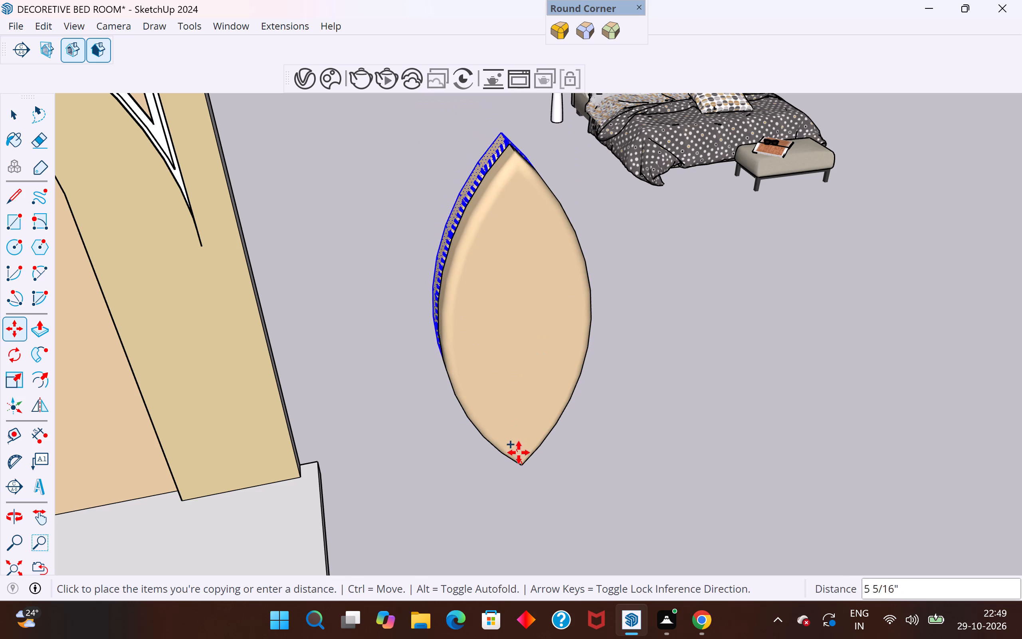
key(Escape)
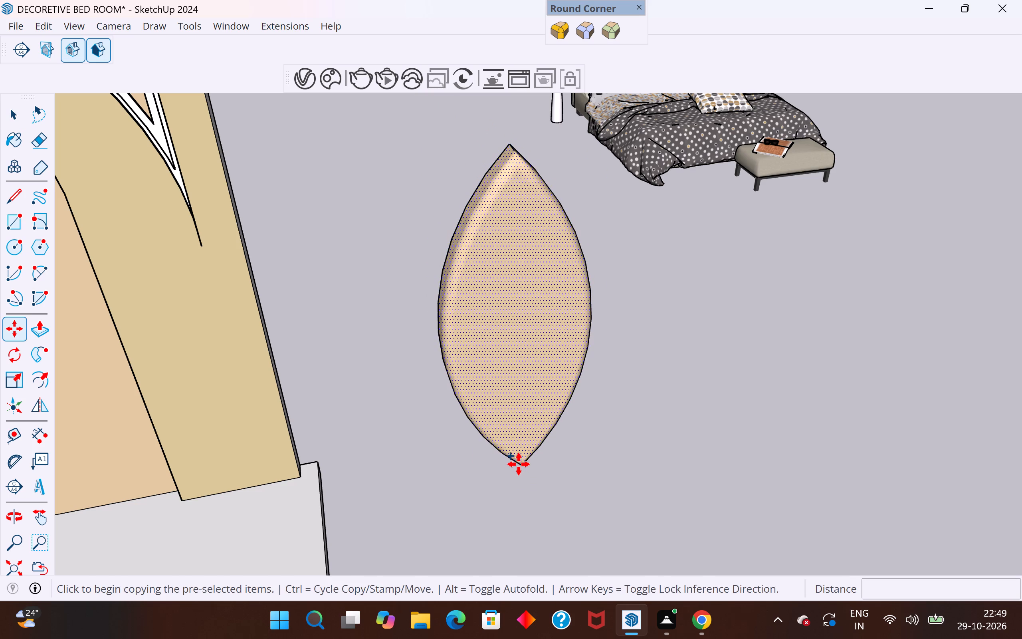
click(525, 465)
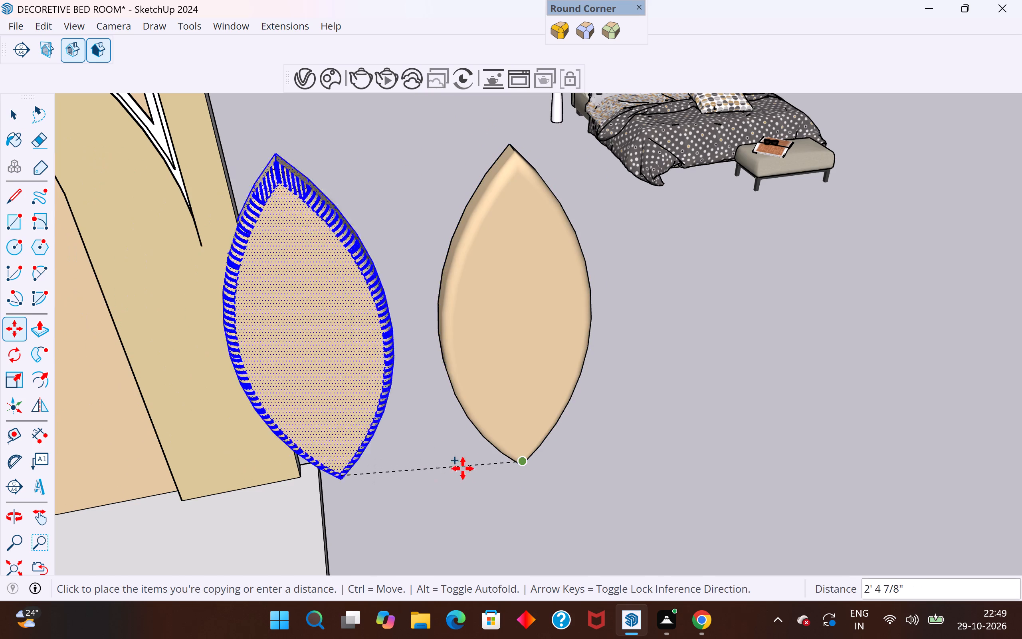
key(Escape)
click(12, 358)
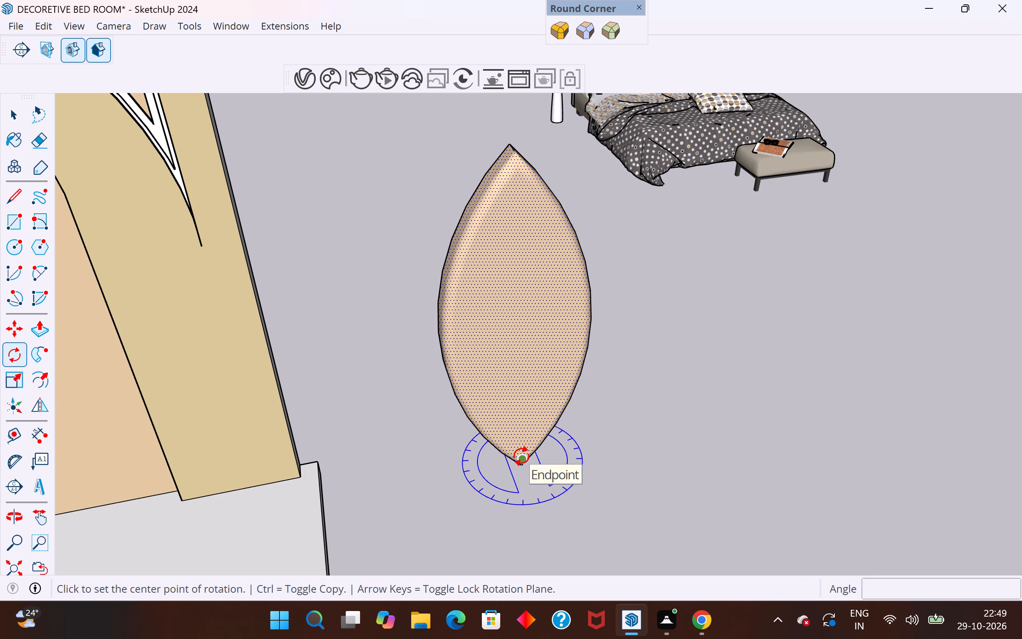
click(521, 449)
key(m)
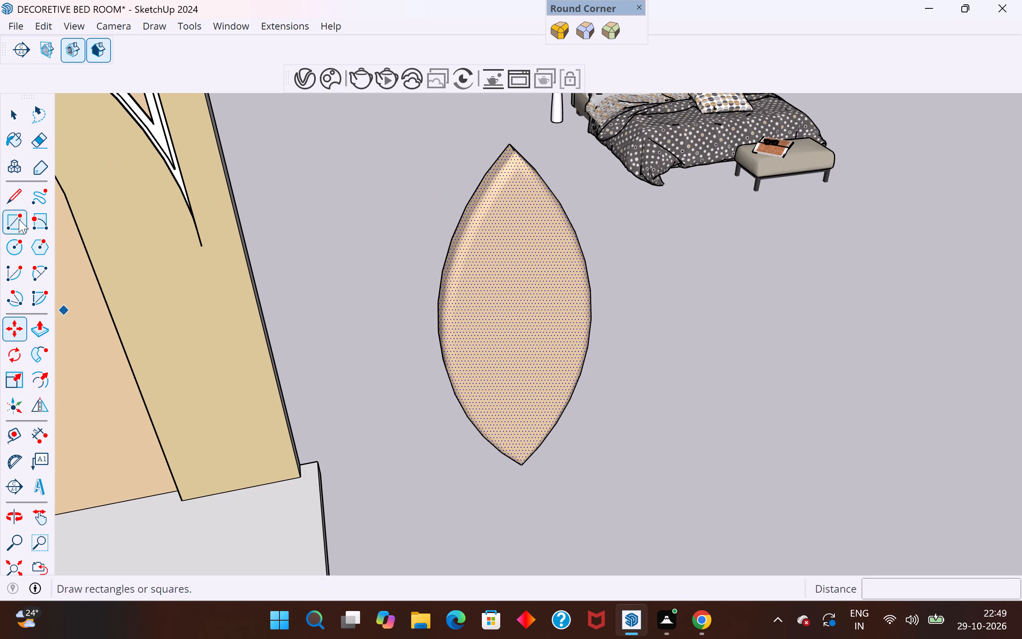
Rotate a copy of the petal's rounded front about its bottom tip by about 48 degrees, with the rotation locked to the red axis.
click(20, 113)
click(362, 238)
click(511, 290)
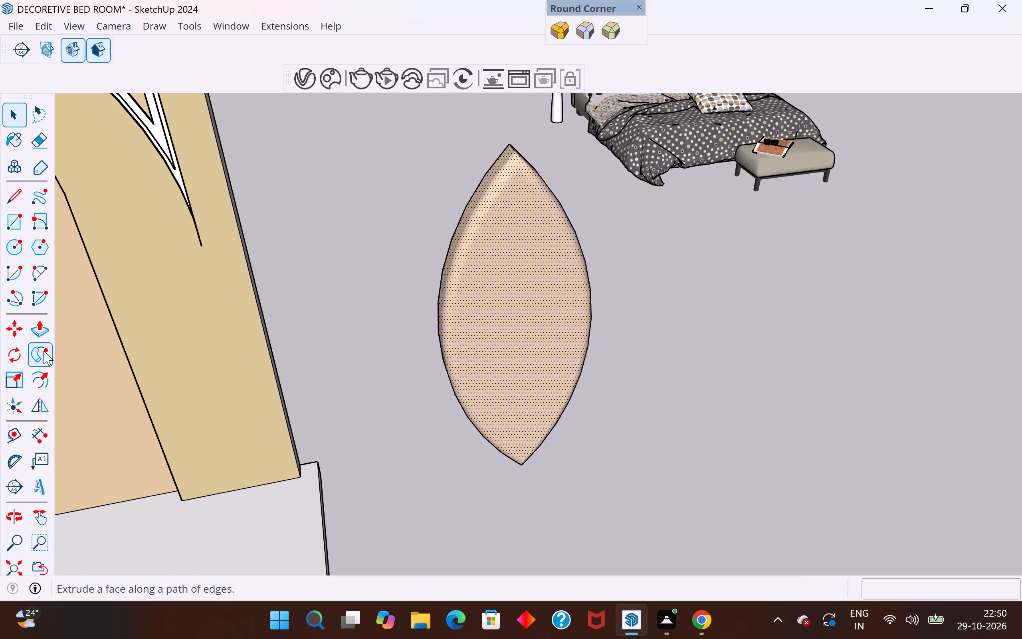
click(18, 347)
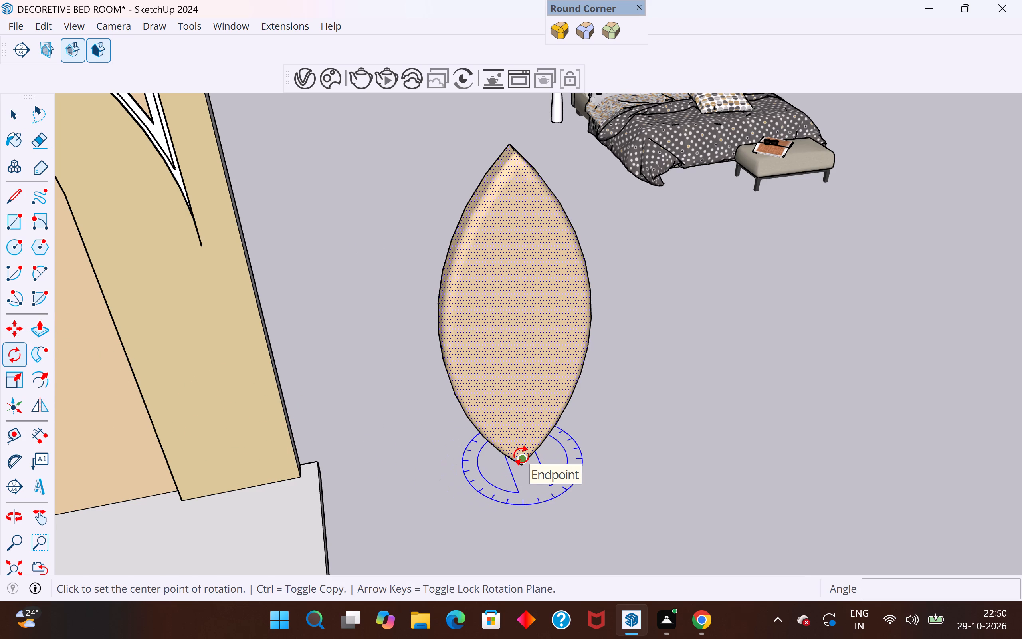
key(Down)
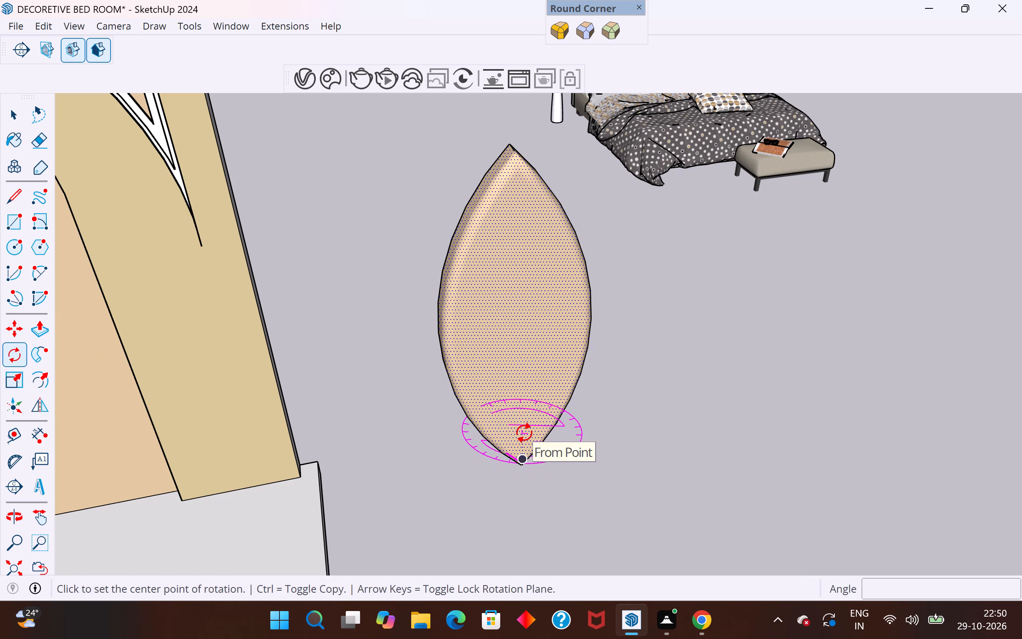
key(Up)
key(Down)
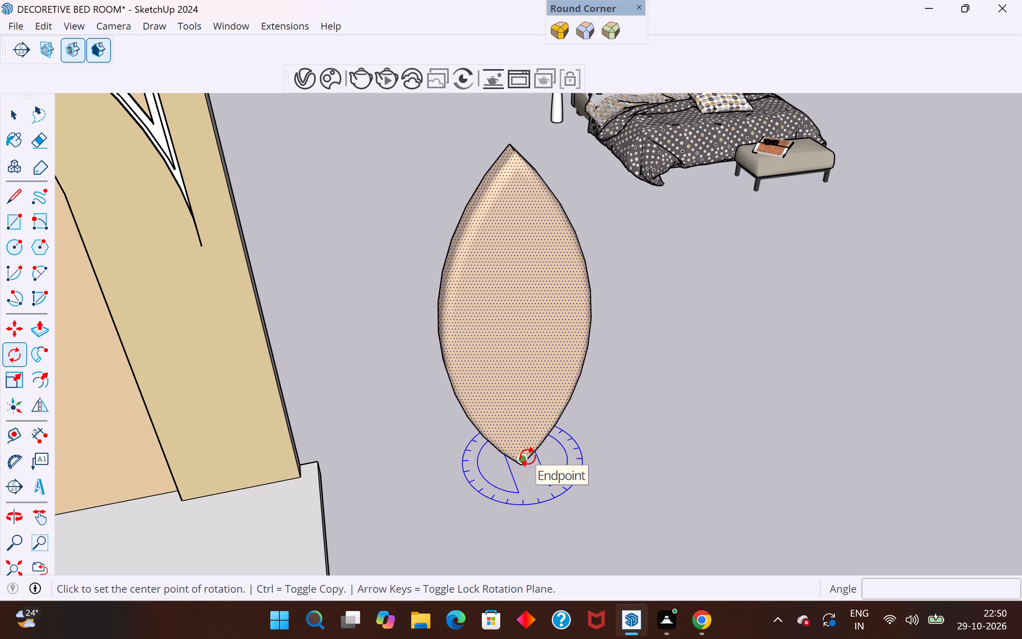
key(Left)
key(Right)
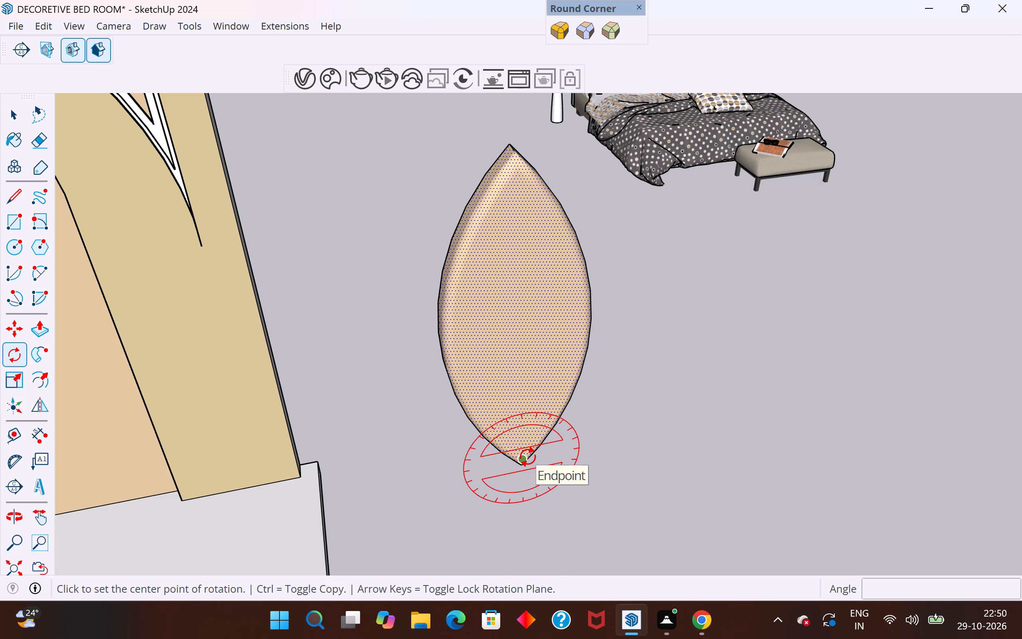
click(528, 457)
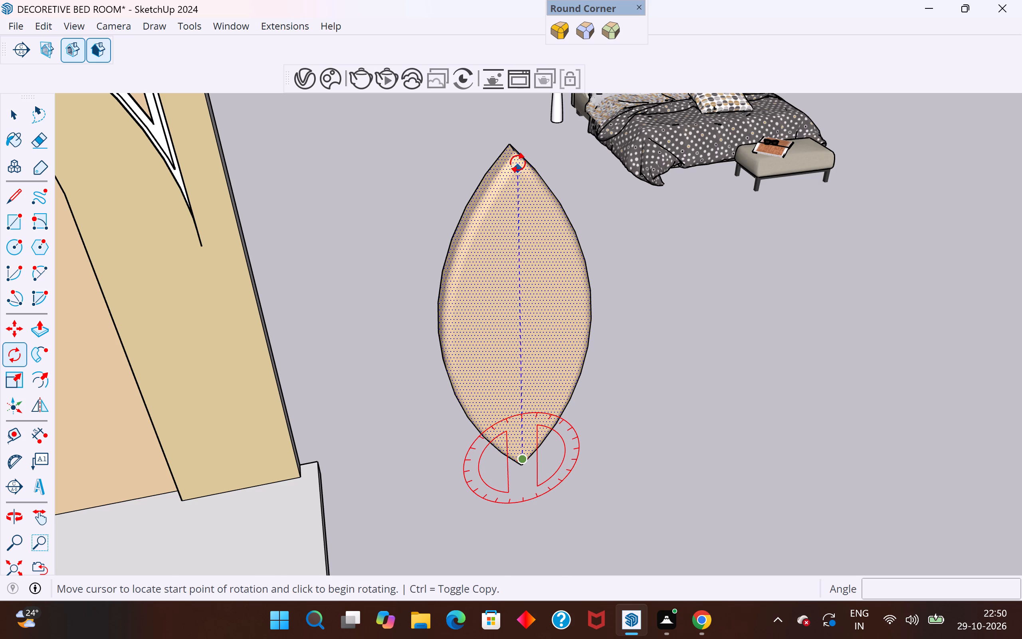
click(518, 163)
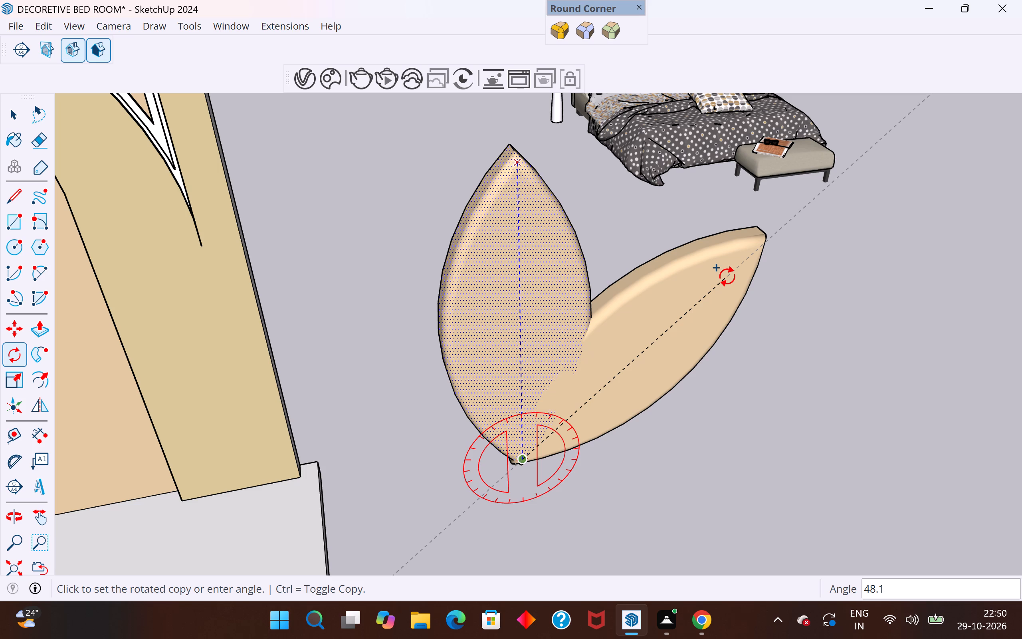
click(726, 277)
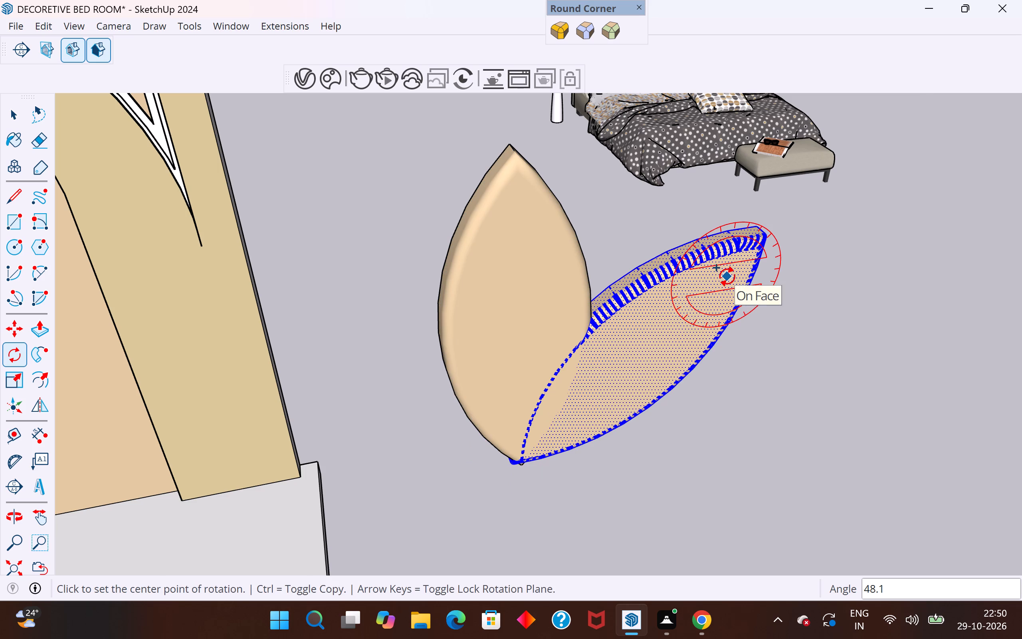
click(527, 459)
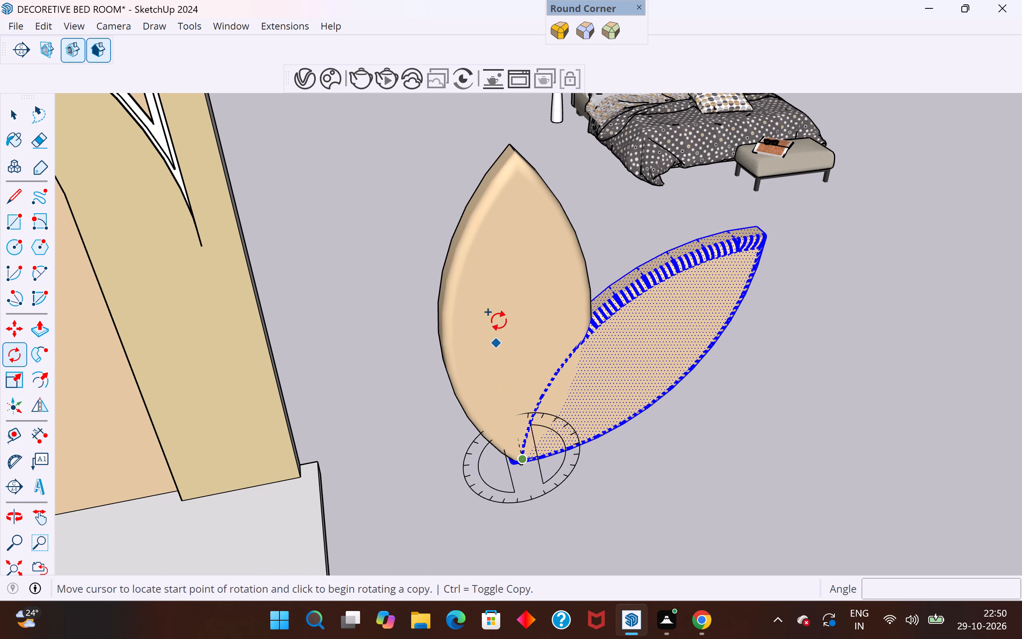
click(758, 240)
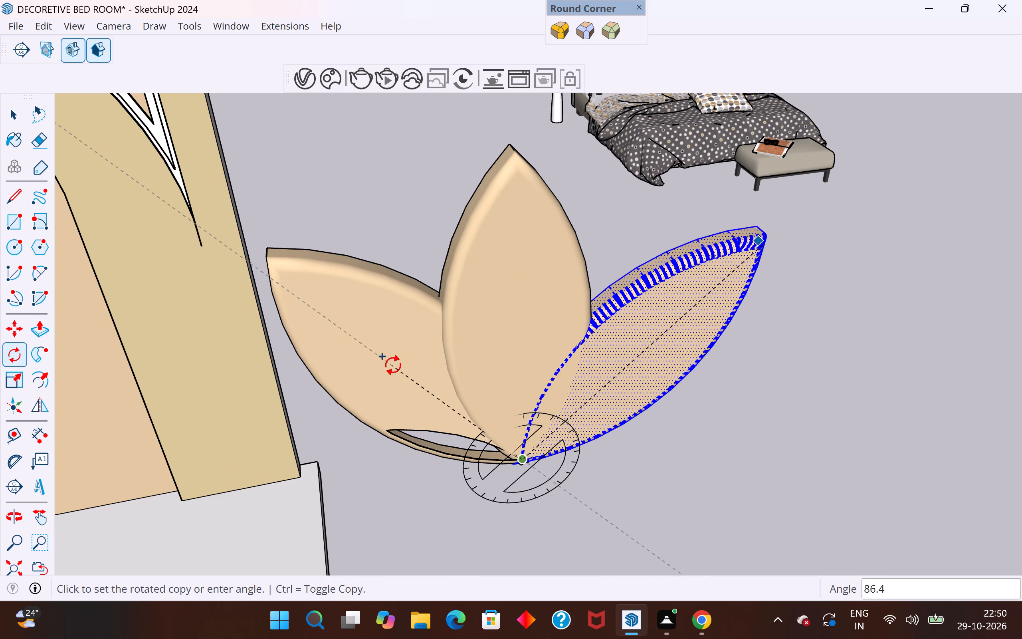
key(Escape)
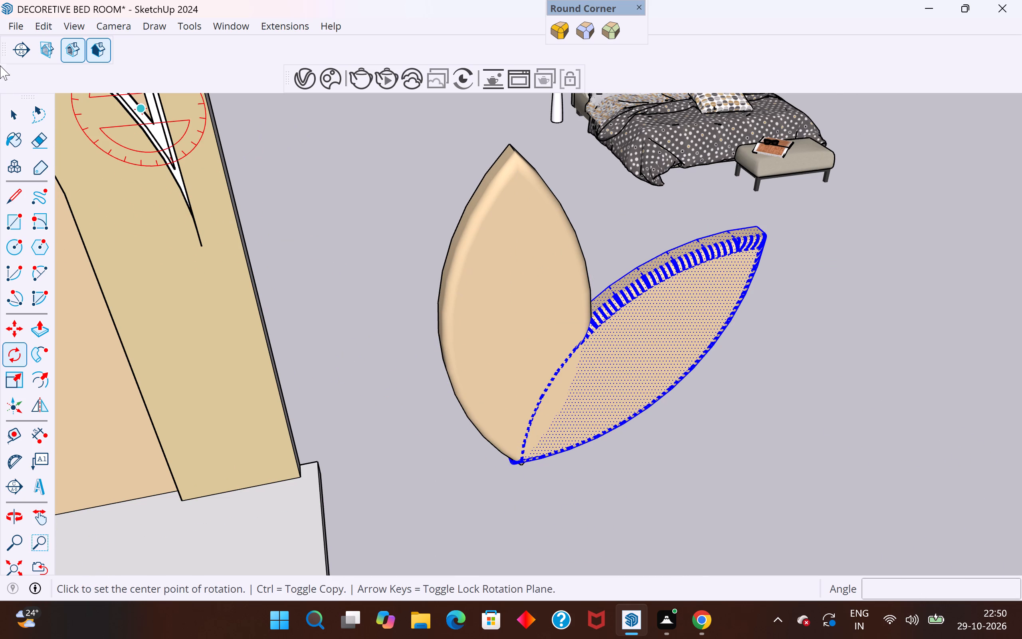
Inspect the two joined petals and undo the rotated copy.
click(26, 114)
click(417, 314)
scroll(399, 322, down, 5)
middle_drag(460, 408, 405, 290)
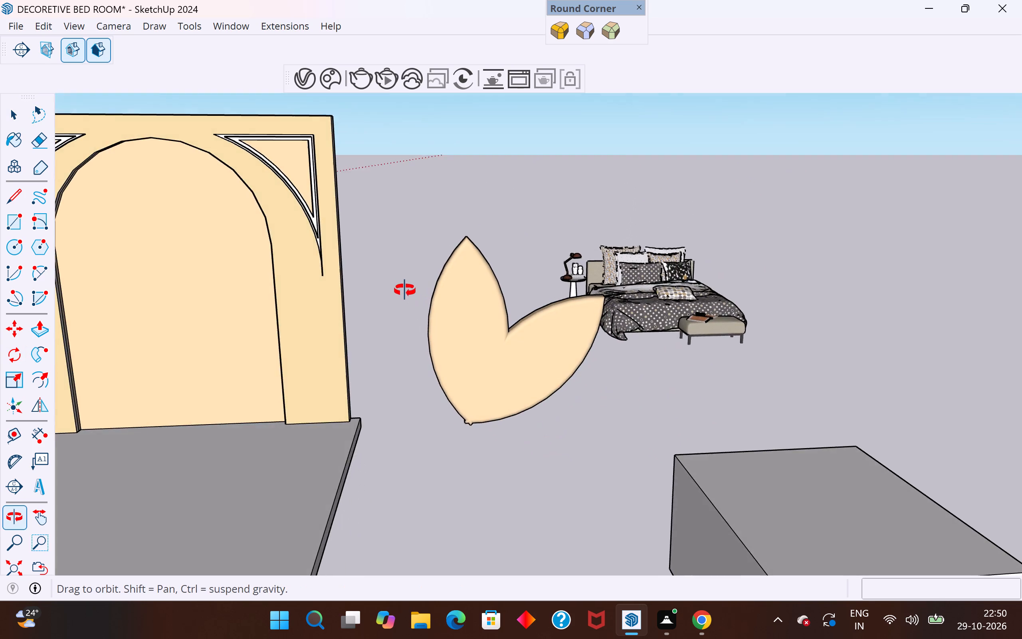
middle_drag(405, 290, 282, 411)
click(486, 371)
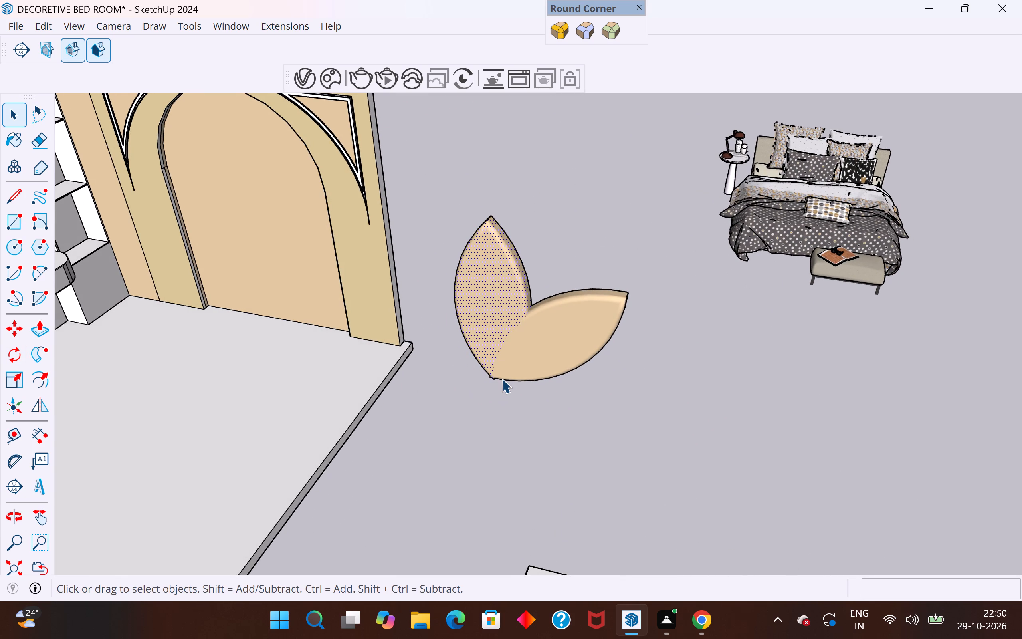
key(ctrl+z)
Delete the whole test box in front of the room.
middle_drag(493, 372, 501, 358)
scroll(547, 328, down, 6)
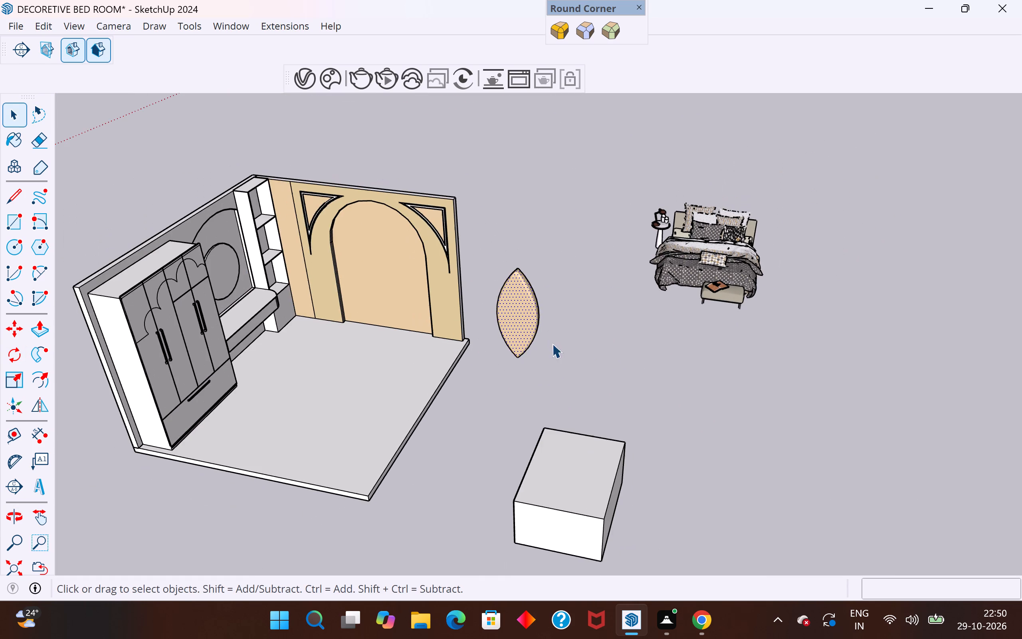
click(560, 504)
drag(707, 404, 519, 533)
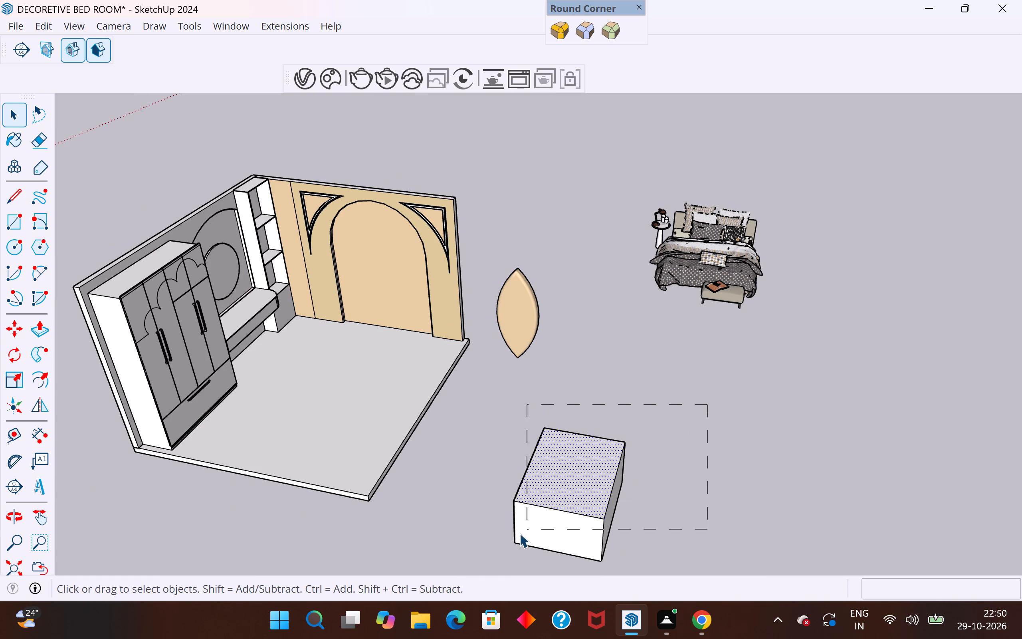
drag(519, 533, 486, 559)
key(Delete)
Copy the petal's rounded front surface about 4' 6" along the green axis, away from the arch wall.
middle_drag(503, 332, 559, 300)
click(525, 329)
middle_drag(528, 362, 596, 351)
scroll(526, 353, up, 7)
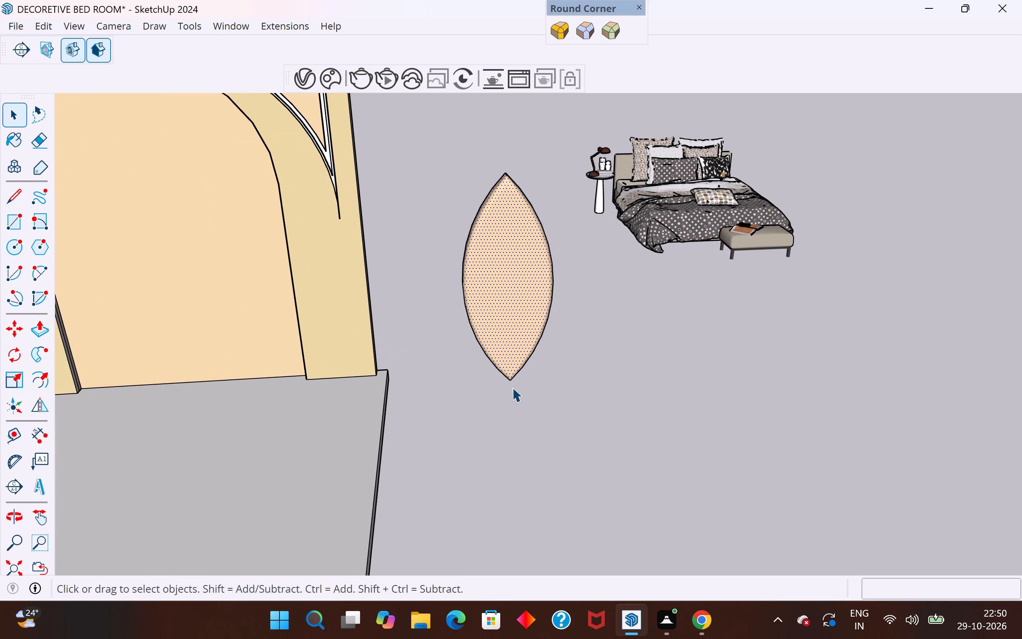
key(m)
ctrl+click(508, 377)
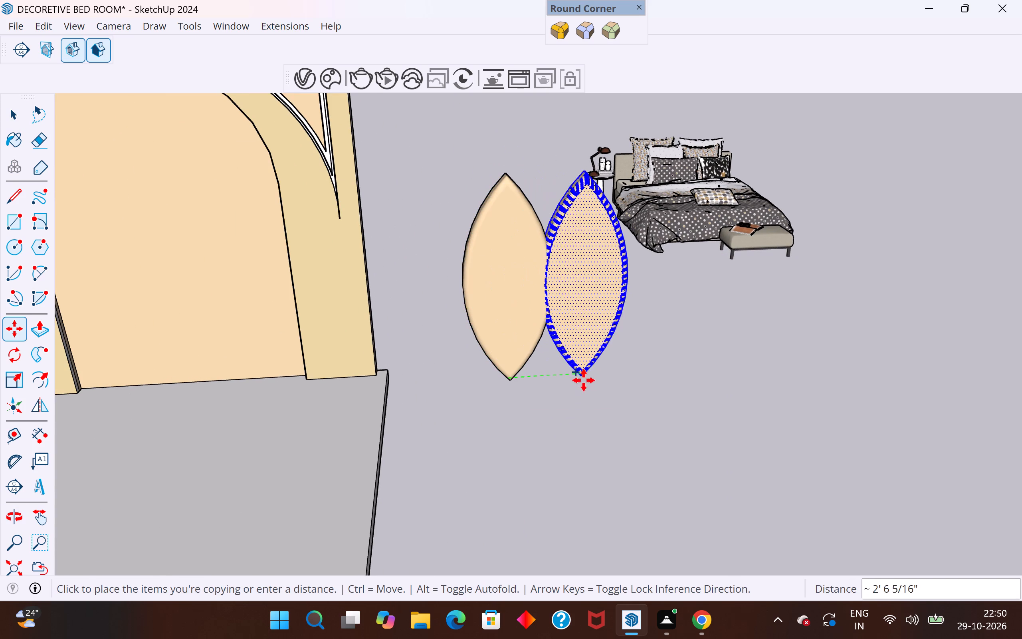
click(652, 360)
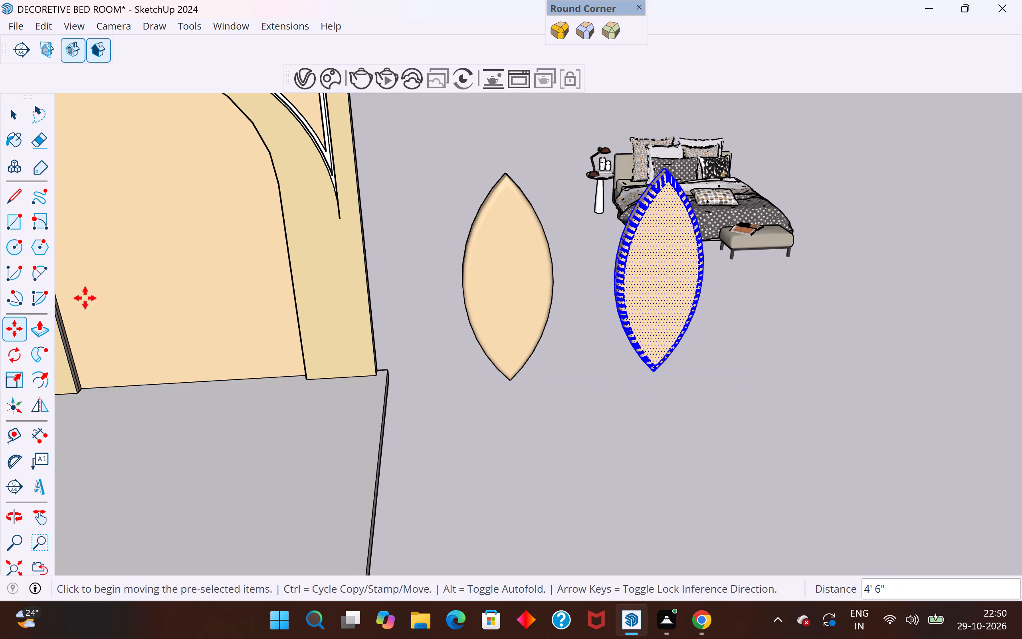
Rotate the copied petal about 30 degrees around a point near its bottom tip, in the red-axis rotation plane.
click(21, 358)
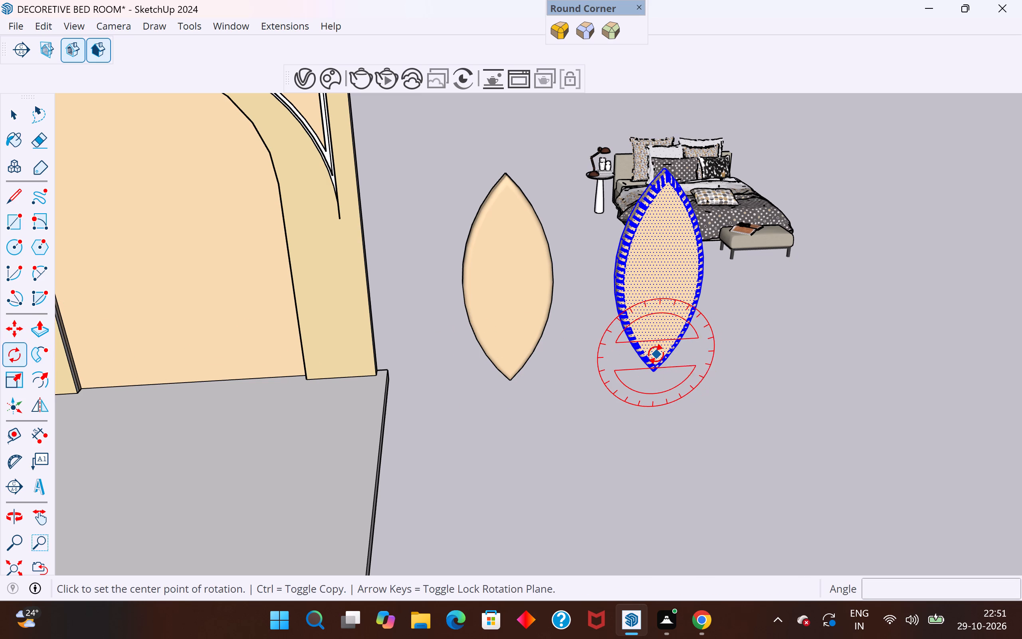
click(656, 354)
click(666, 208)
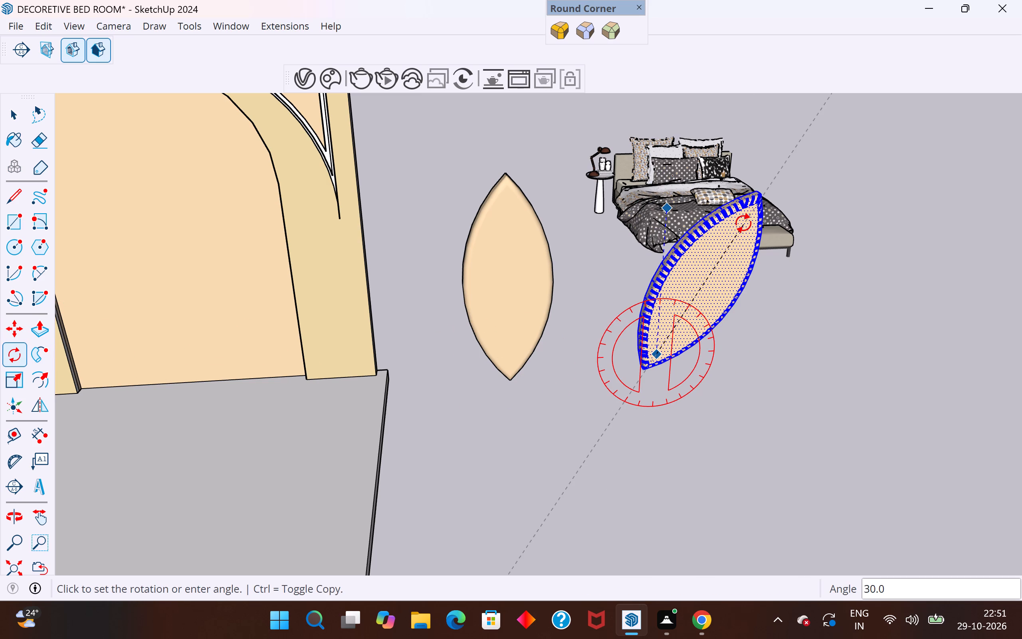
click(743, 223)
click(16, 114)
click(527, 480)
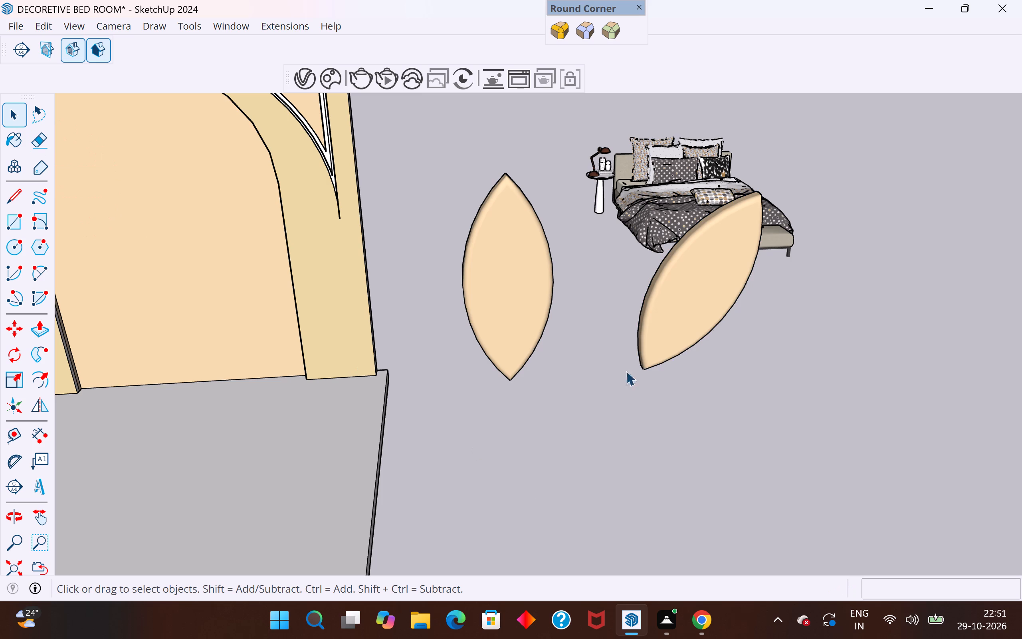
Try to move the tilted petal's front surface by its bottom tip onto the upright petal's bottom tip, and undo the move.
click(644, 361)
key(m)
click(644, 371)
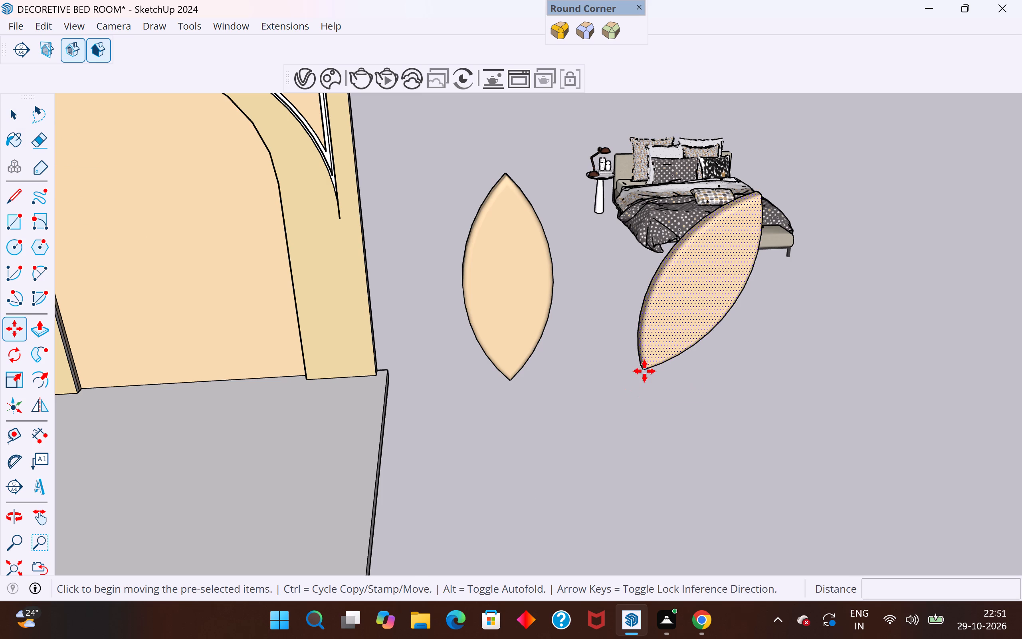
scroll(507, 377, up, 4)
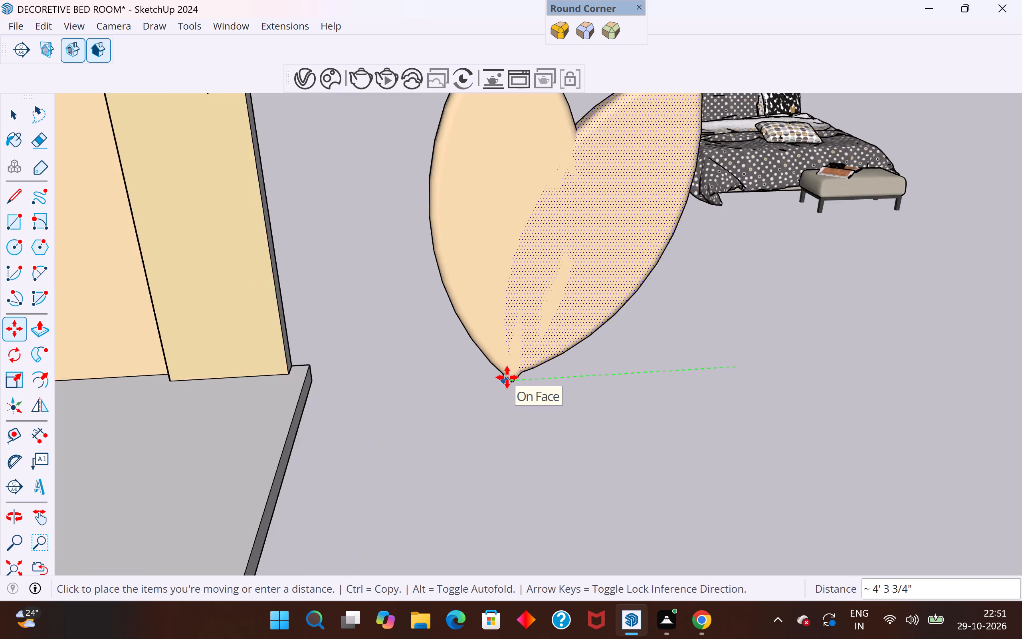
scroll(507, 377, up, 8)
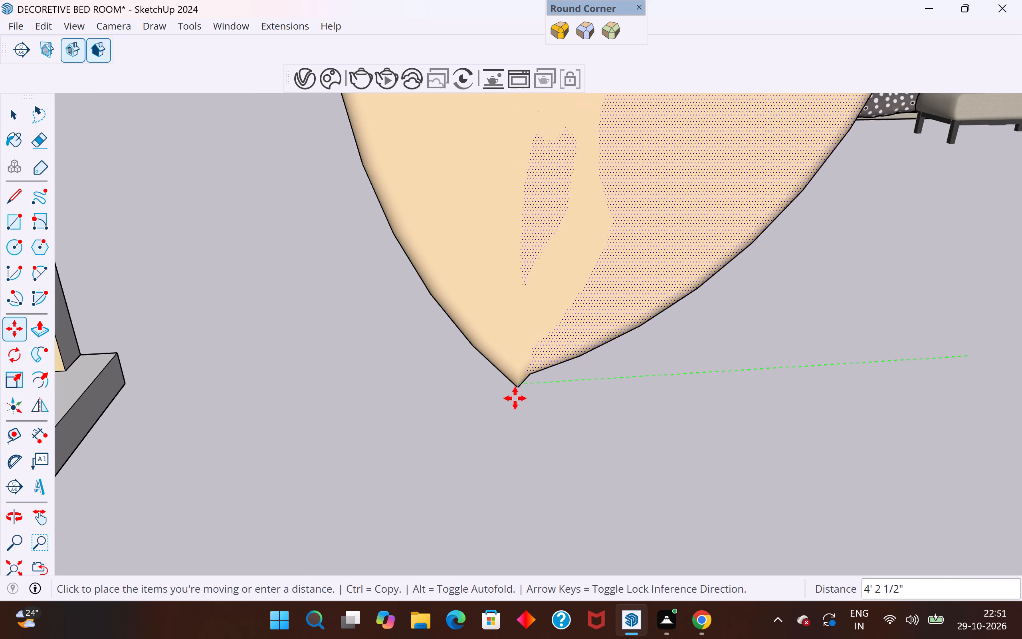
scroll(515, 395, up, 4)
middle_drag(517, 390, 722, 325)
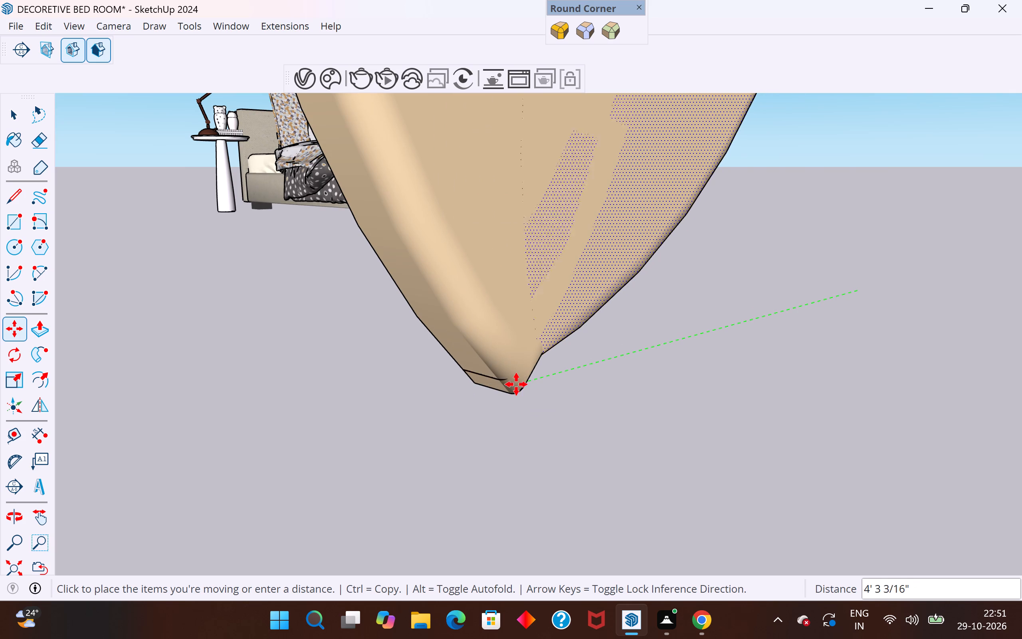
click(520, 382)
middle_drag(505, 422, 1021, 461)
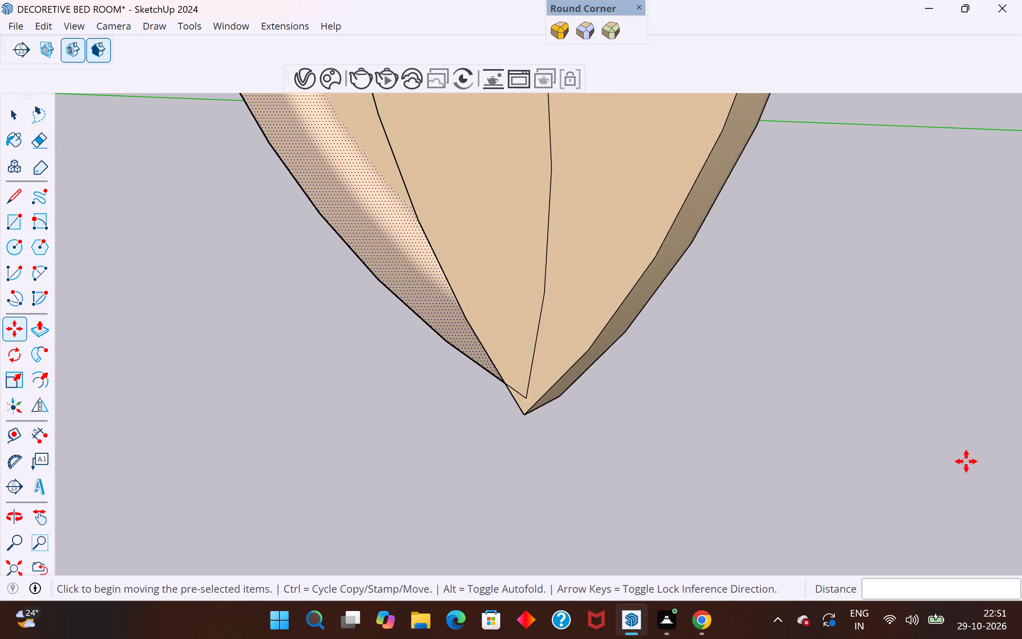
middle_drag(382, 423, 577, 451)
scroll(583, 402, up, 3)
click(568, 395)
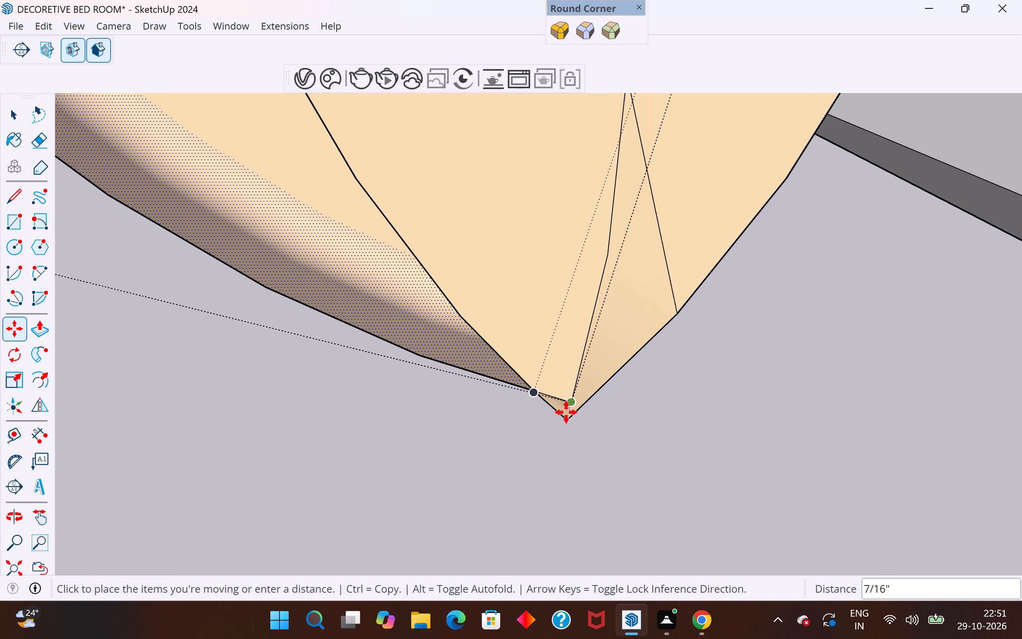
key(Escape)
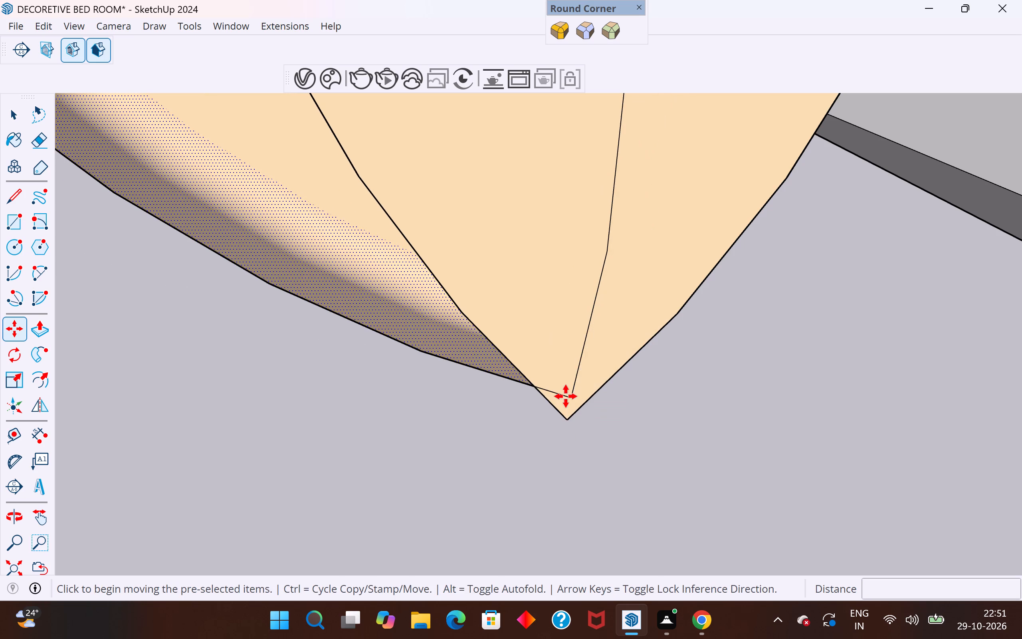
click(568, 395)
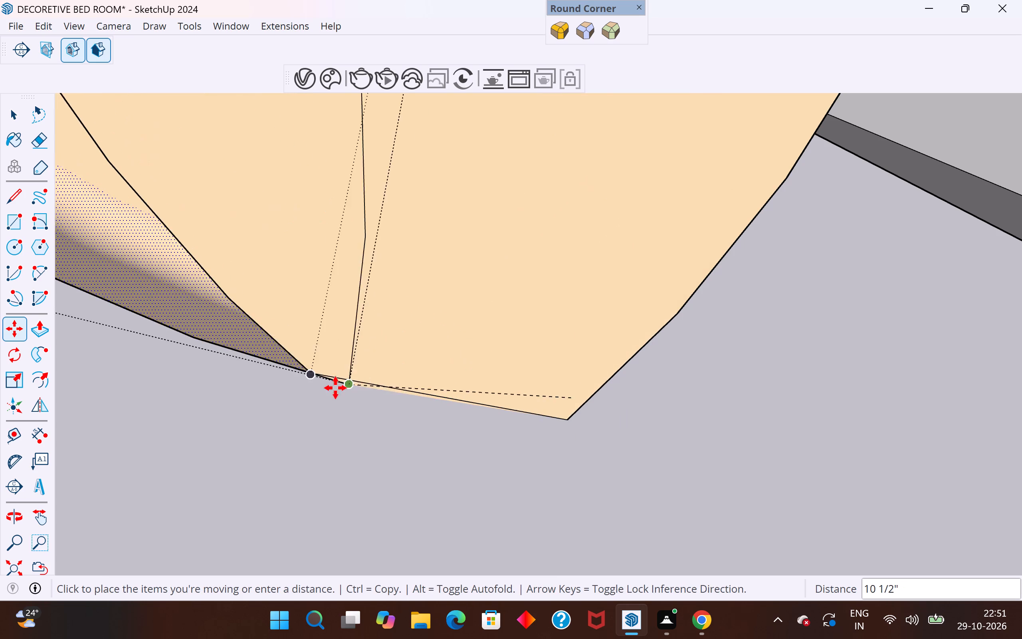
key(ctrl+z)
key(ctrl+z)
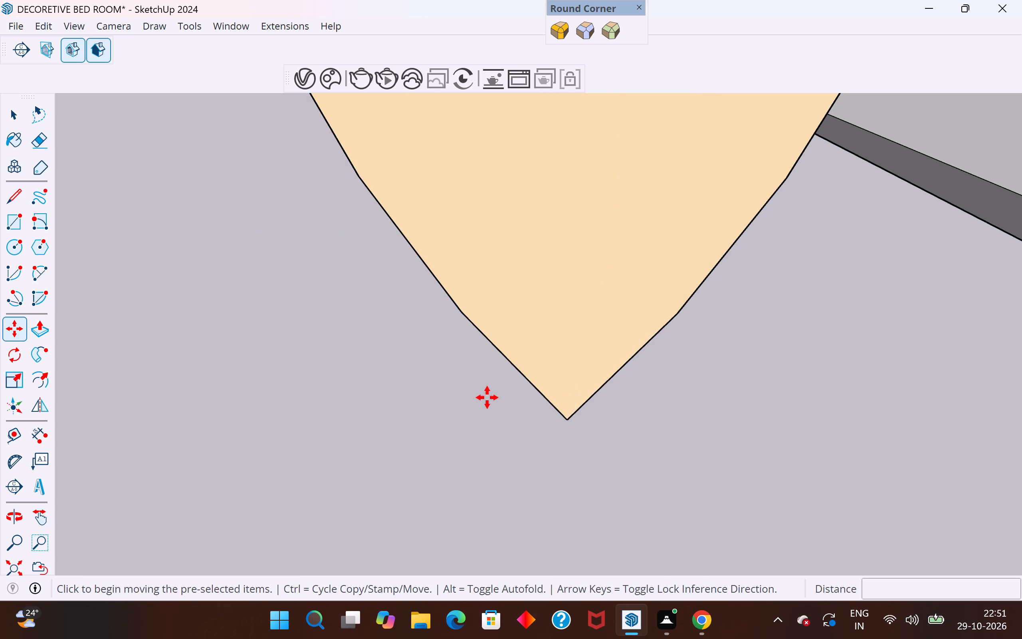
Select all of the upright petal's connected geometry and make it a group.
scroll(537, 492, down, 19)
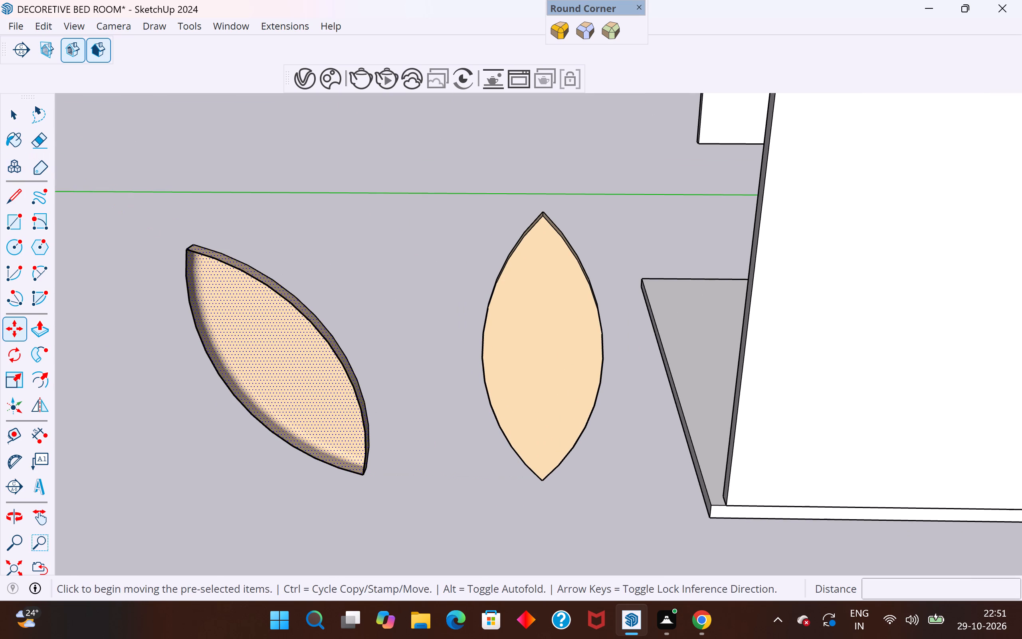
click(6, 109)
click(496, 341)
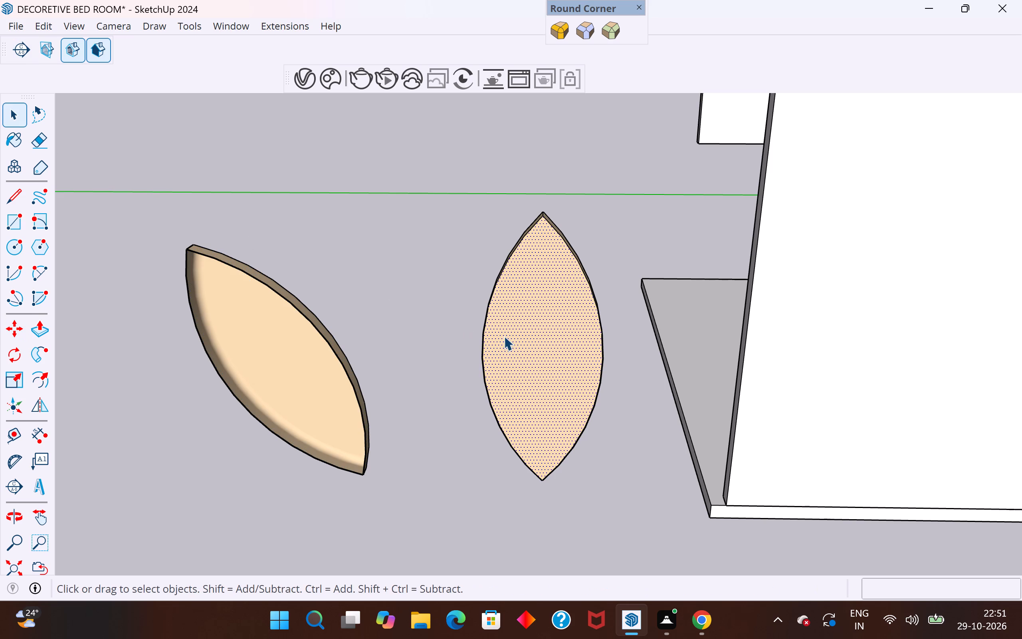
triple_click(504, 336)
right_click(504, 336)
click(574, 152)
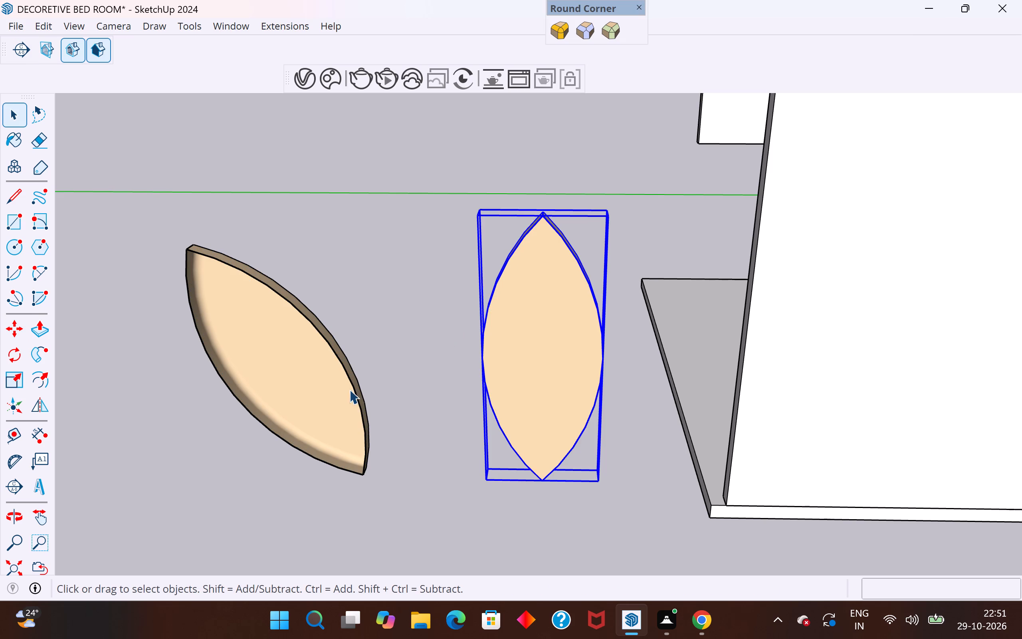
Select the tilted petal's geometry and make it a separate group.
double_click(334, 401)
double_click(334, 401)
right_click(334, 401)
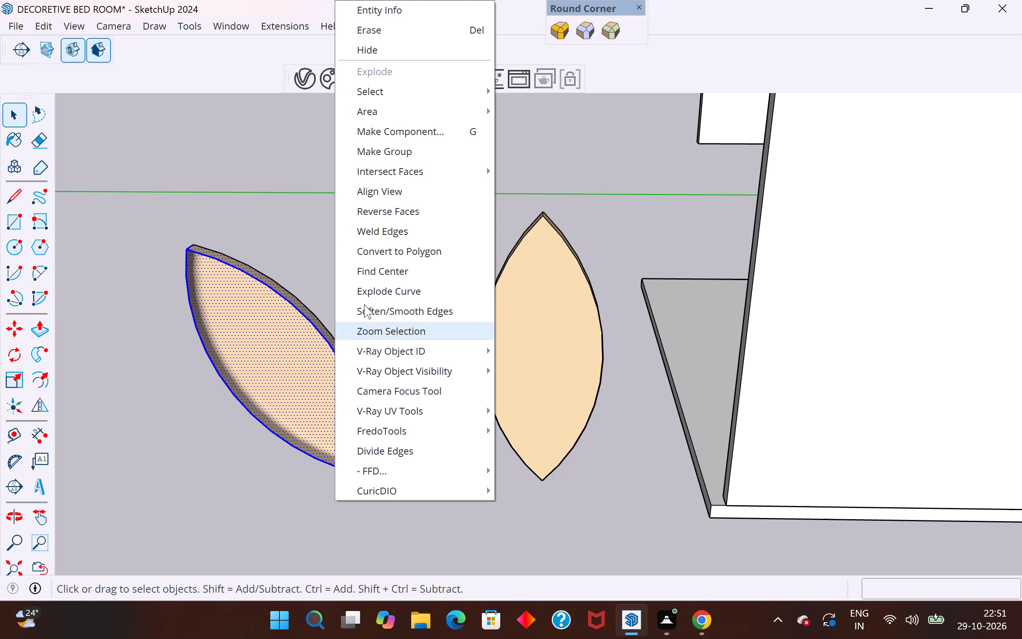
click(402, 155)
click(388, 285)
Move the tilted petal group by its bottom tip about 4' 2" onto the upright petal's bottom tip.
key(m)
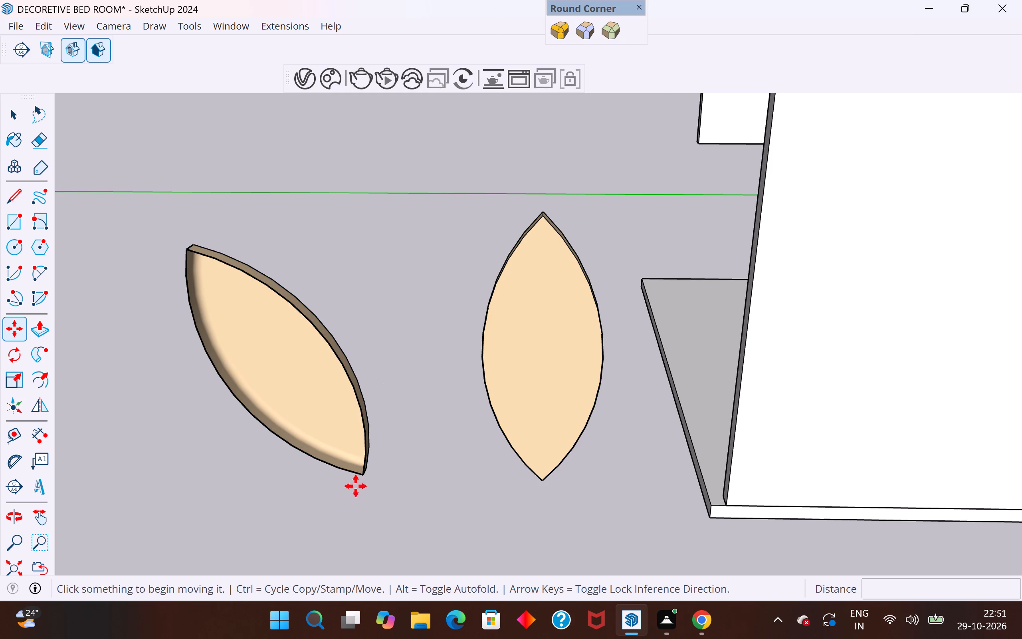
click(364, 474)
scroll(521, 475, up, 8)
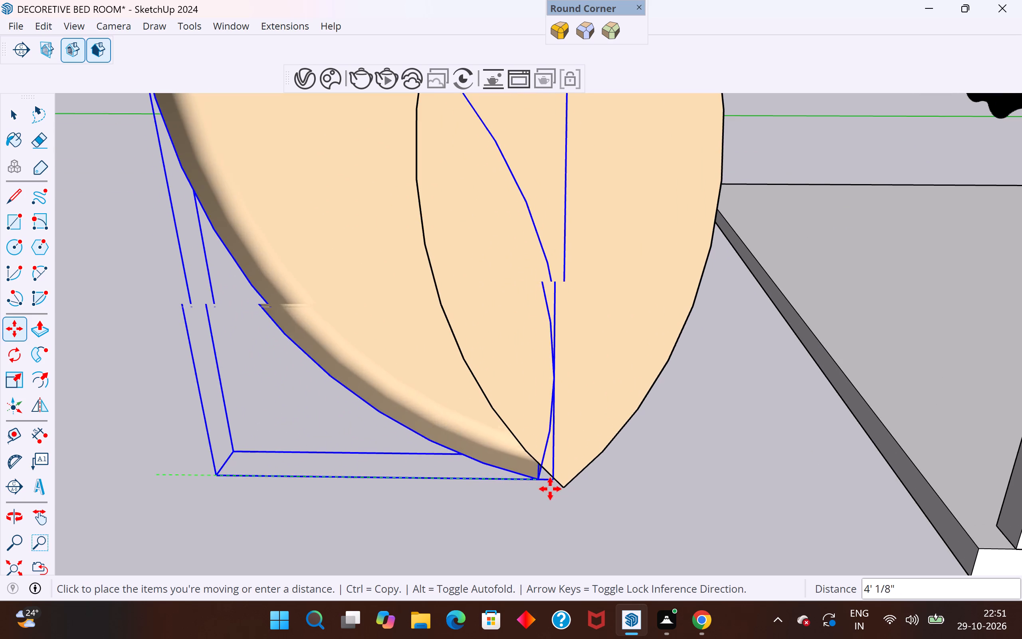
scroll(564, 492, up, 11)
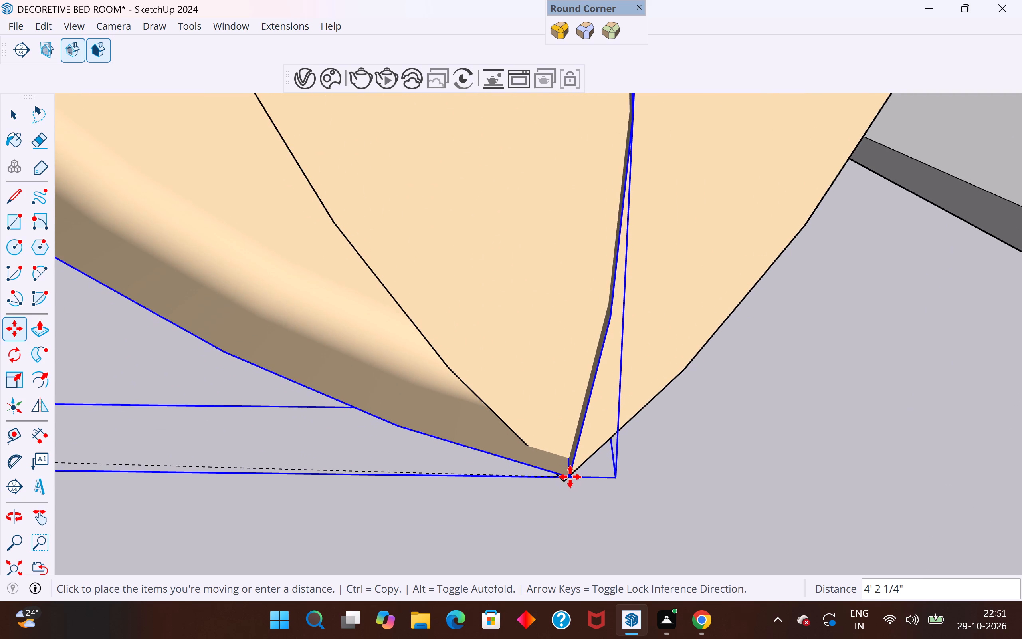
scroll(570, 477, up, 3)
middle_drag(568, 473, 583, 208)
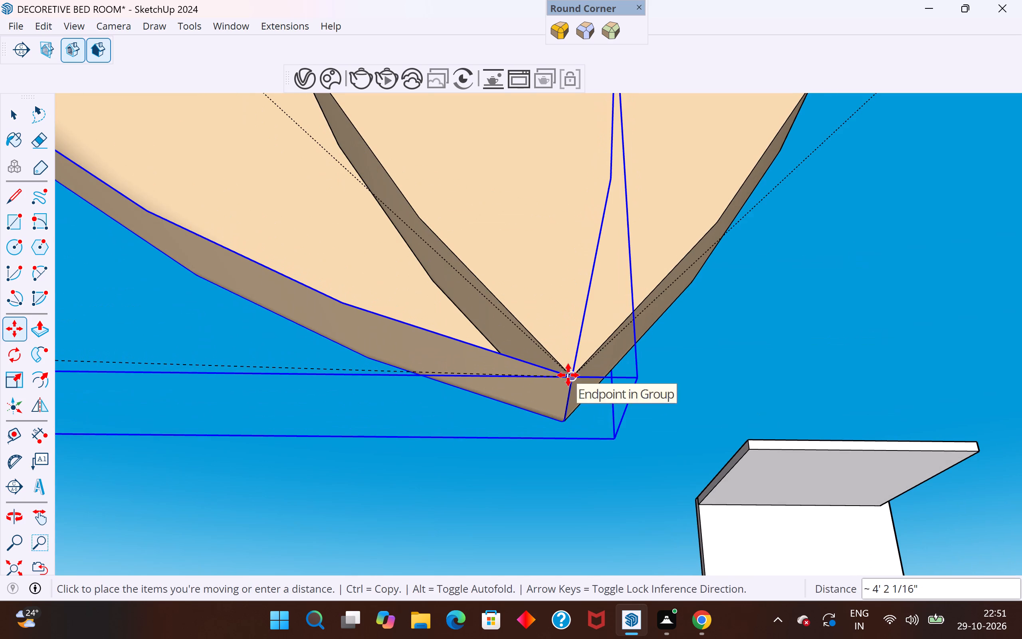
click(568, 375)
scroll(520, 472, down, 20)
scroll(520, 472, down, 2)
middle_drag(602, 315, 99, 544)
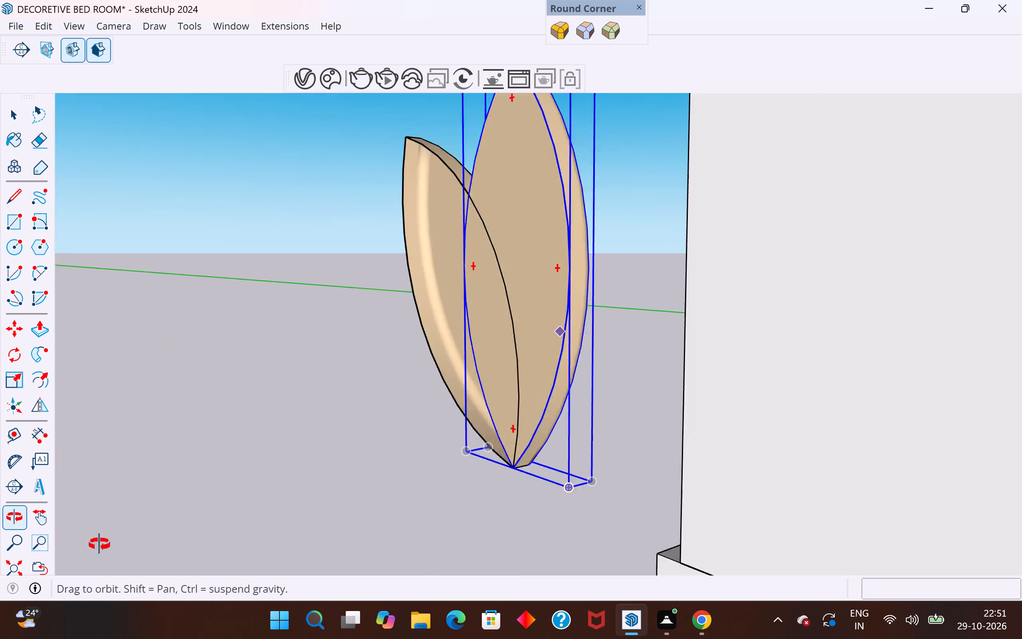
middle_drag(99, 544, 78, 549)
middle_drag(635, 326, 121, 378)
scroll(185, 393, down, 13)
scroll(493, 308, down, 2)
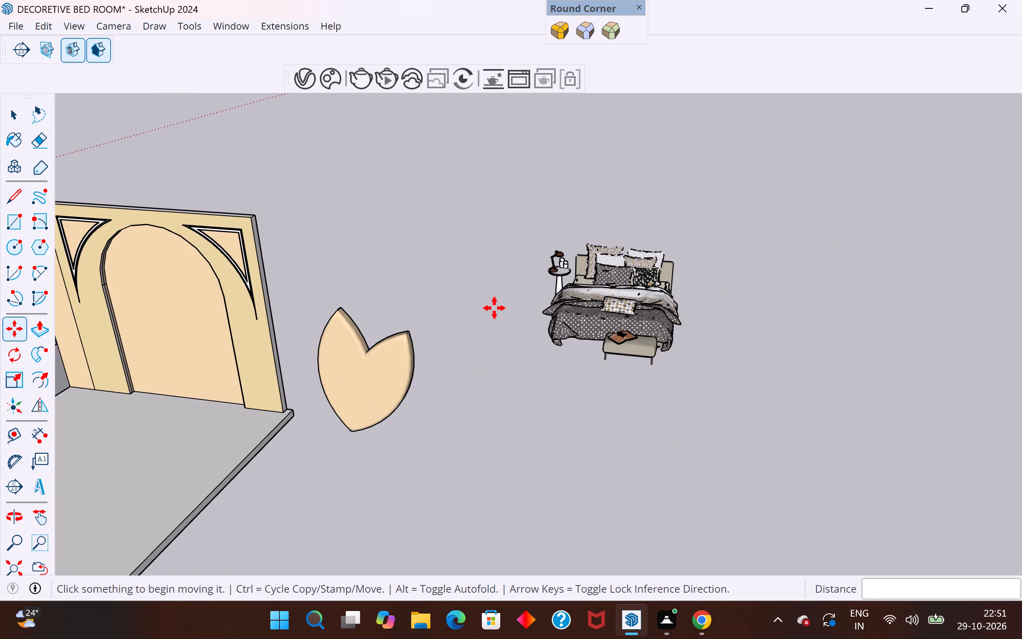
scroll(494, 308, down, 2)
Copy the two joined petals about 27' 6" along the green axis, away from the arch wall and past the bed.
click(17, 110)
click(486, 239)
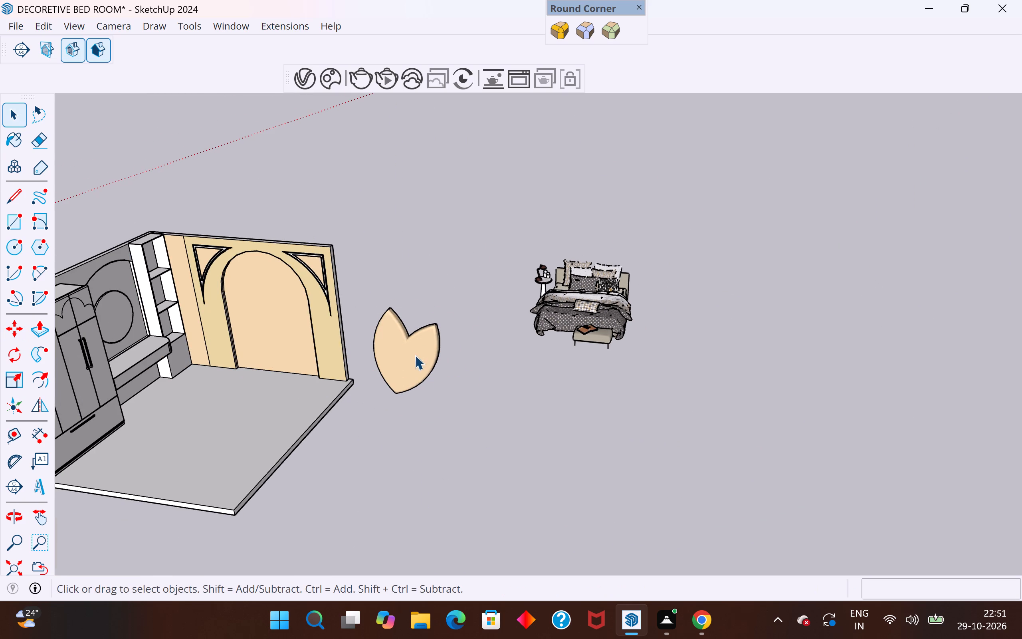
middle_drag(415, 355, 422, 355)
middle_drag(525, 330, 645, 246)
click(406, 384)
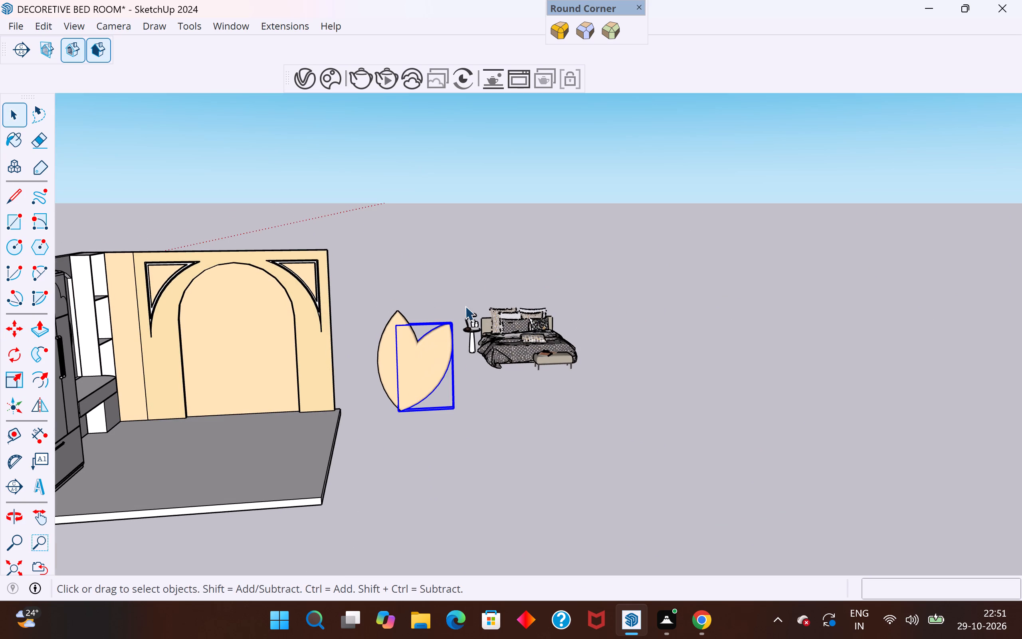
drag(457, 296, 364, 419)
drag(382, 433, 386, 429)
key(m)
click(377, 414)
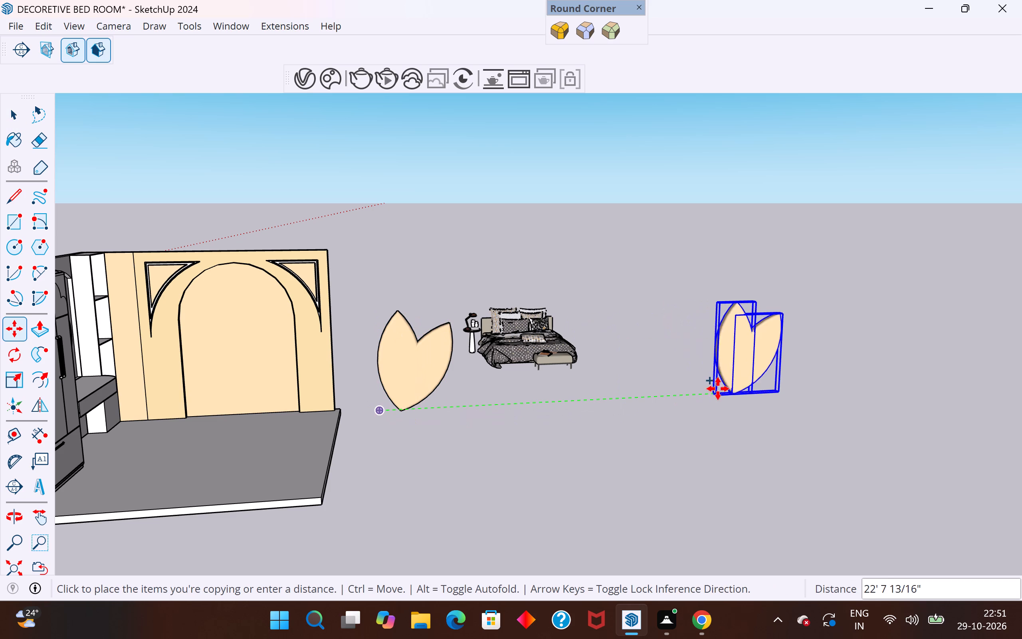
click(783, 384)
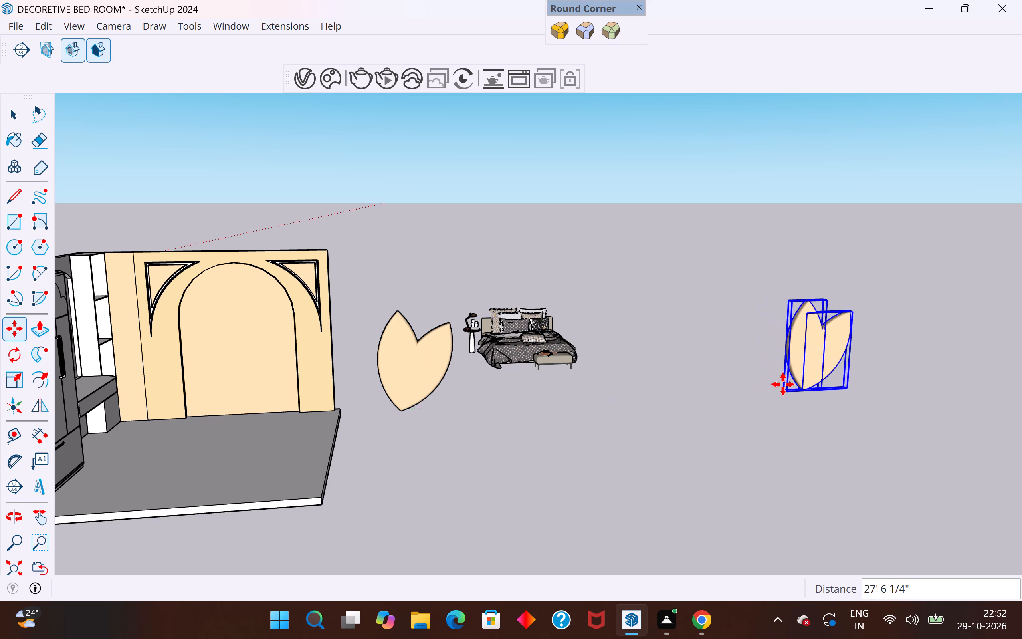
Delete both original petals beside the arch wall.
click(8, 105)
click(397, 377)
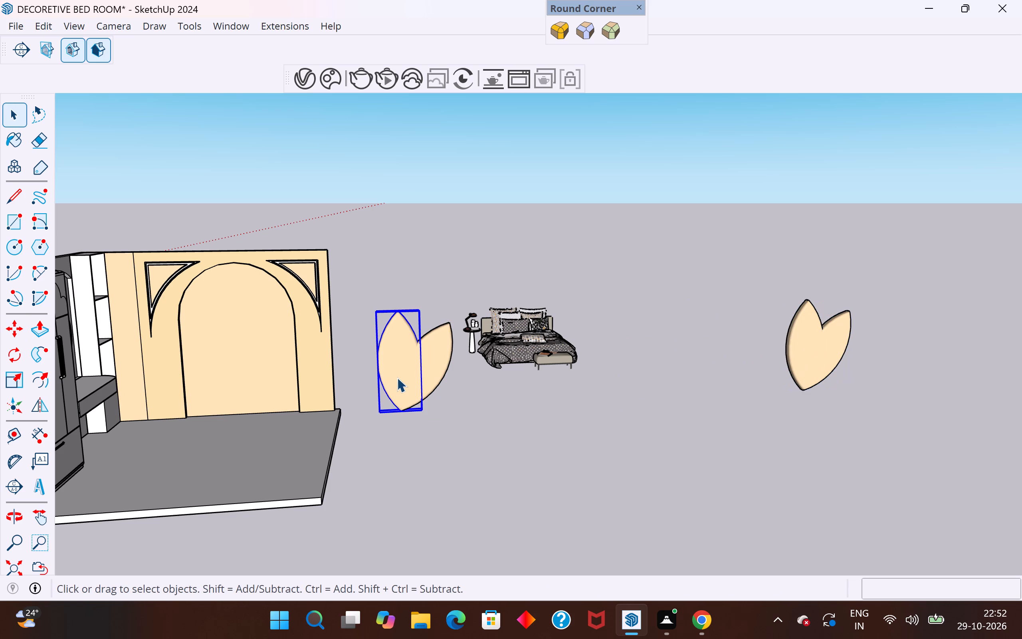
key(Insert)
key(Delete)
click(434, 374)
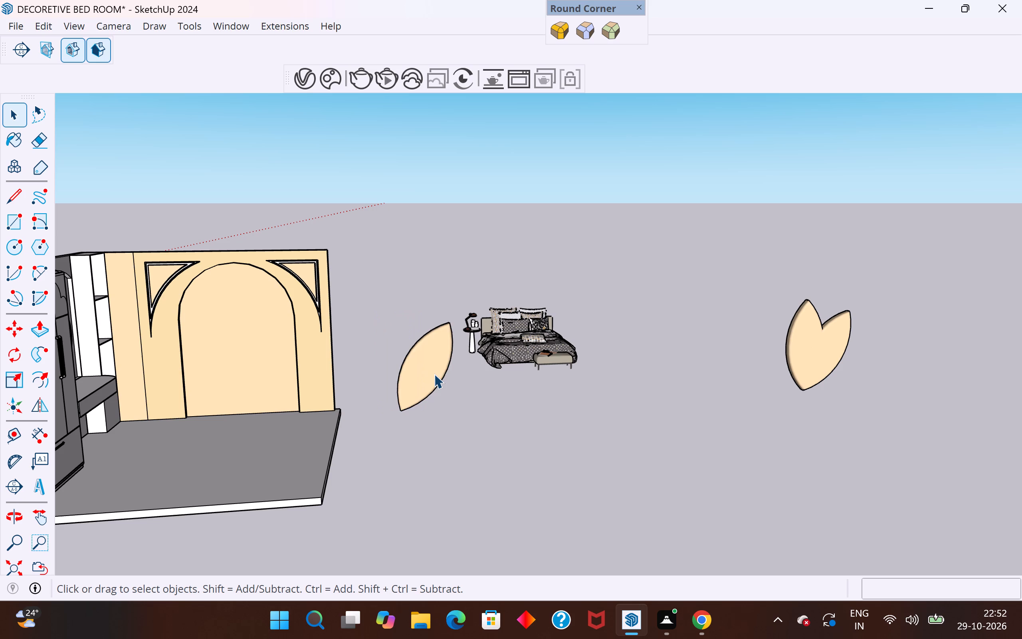
key(Delete)
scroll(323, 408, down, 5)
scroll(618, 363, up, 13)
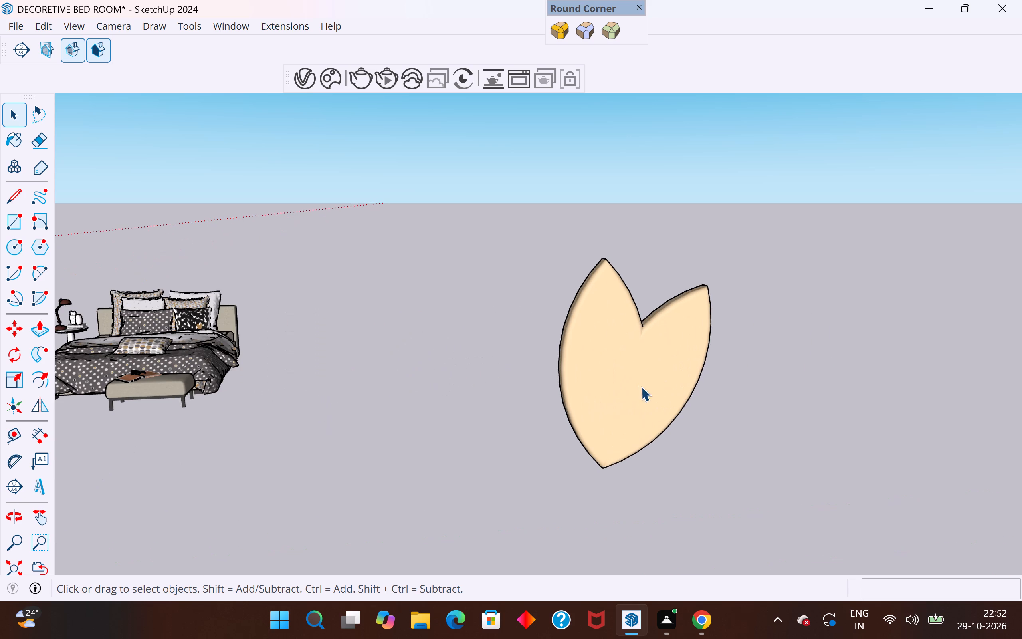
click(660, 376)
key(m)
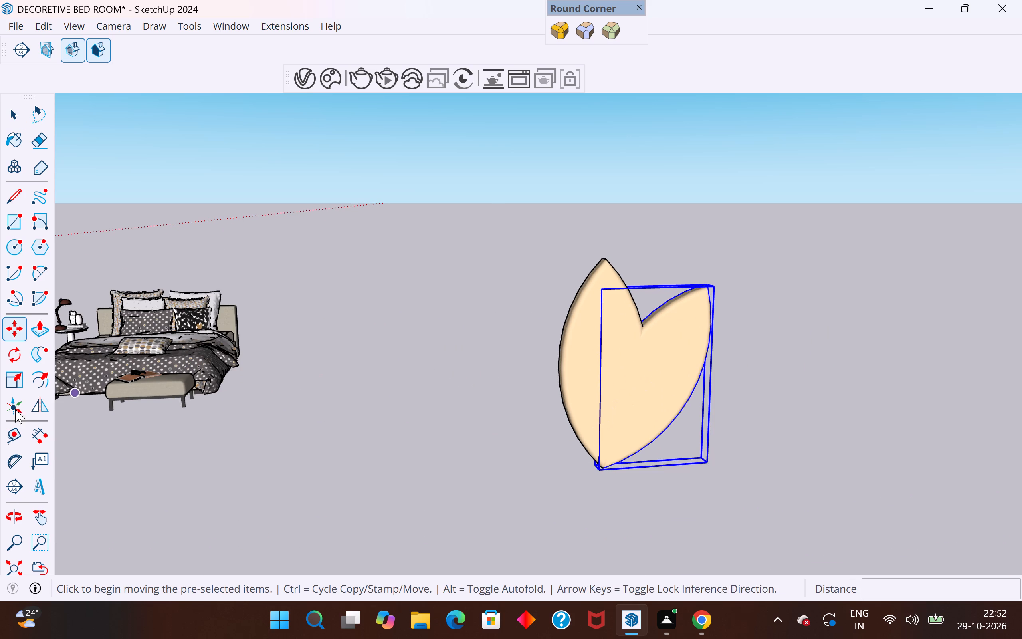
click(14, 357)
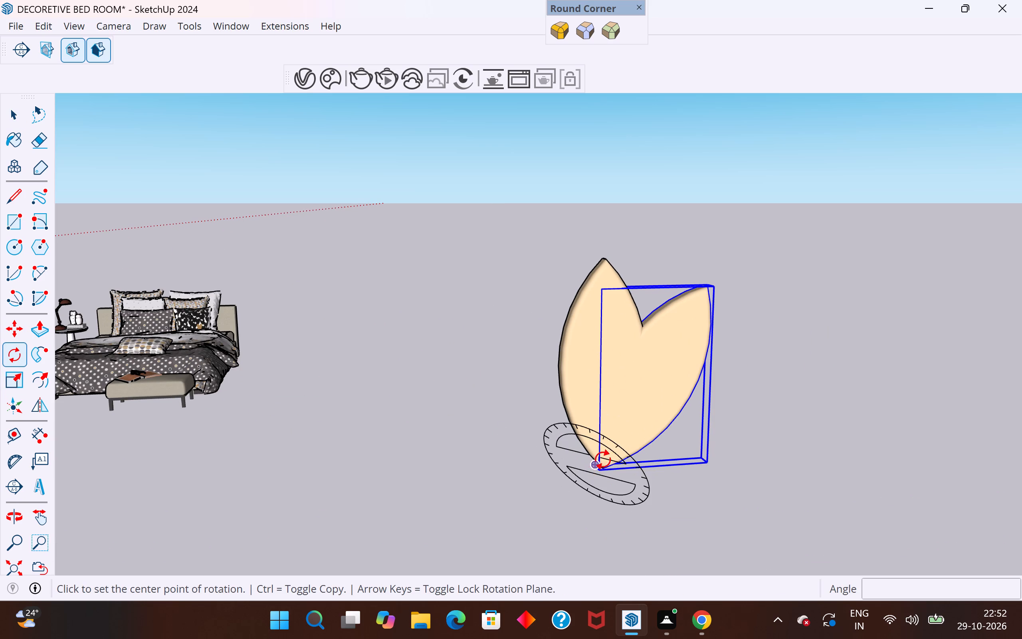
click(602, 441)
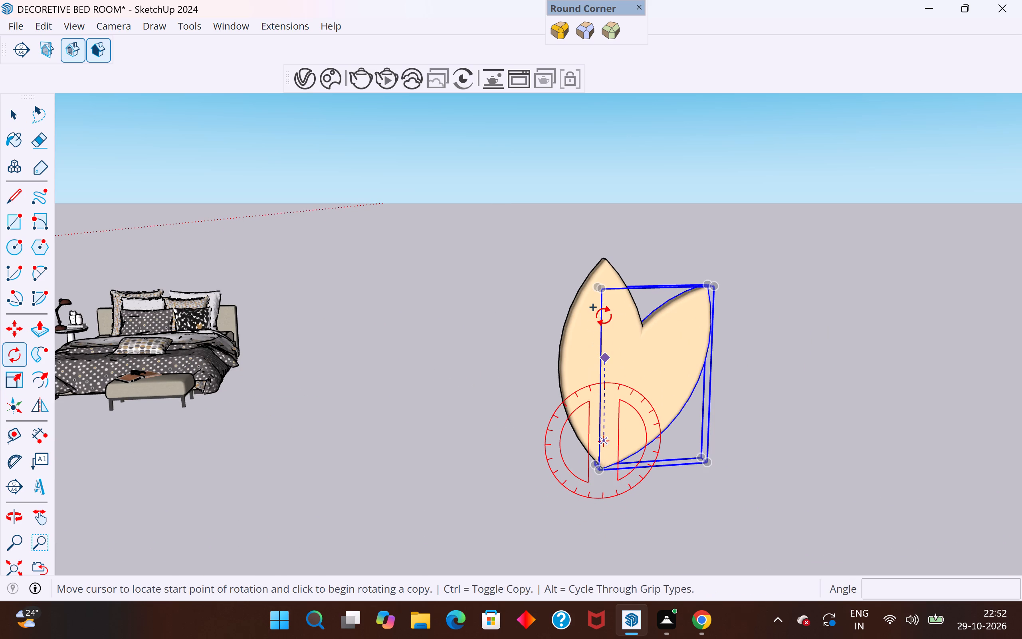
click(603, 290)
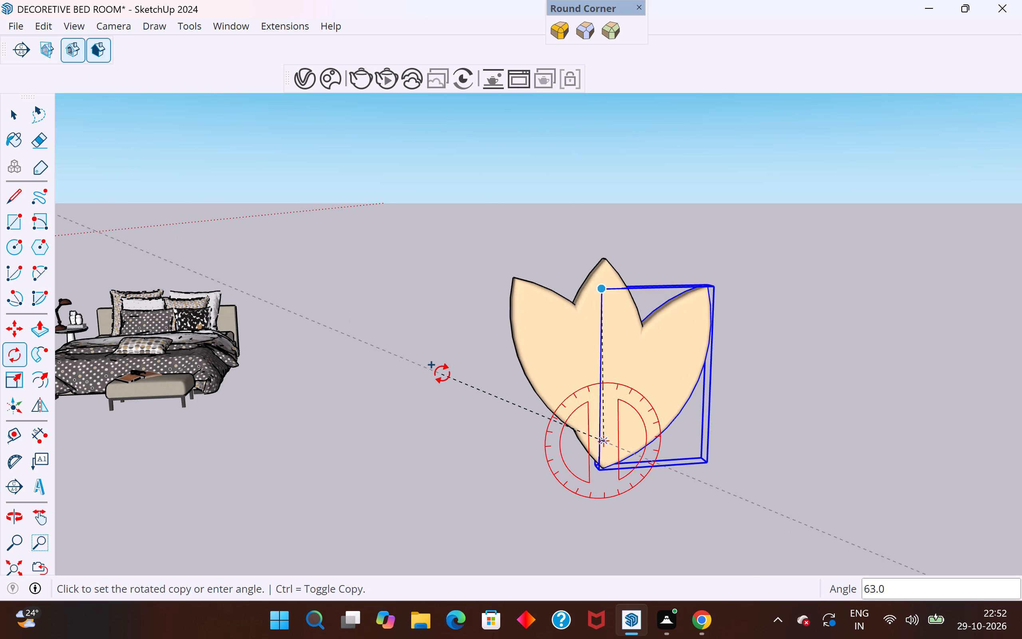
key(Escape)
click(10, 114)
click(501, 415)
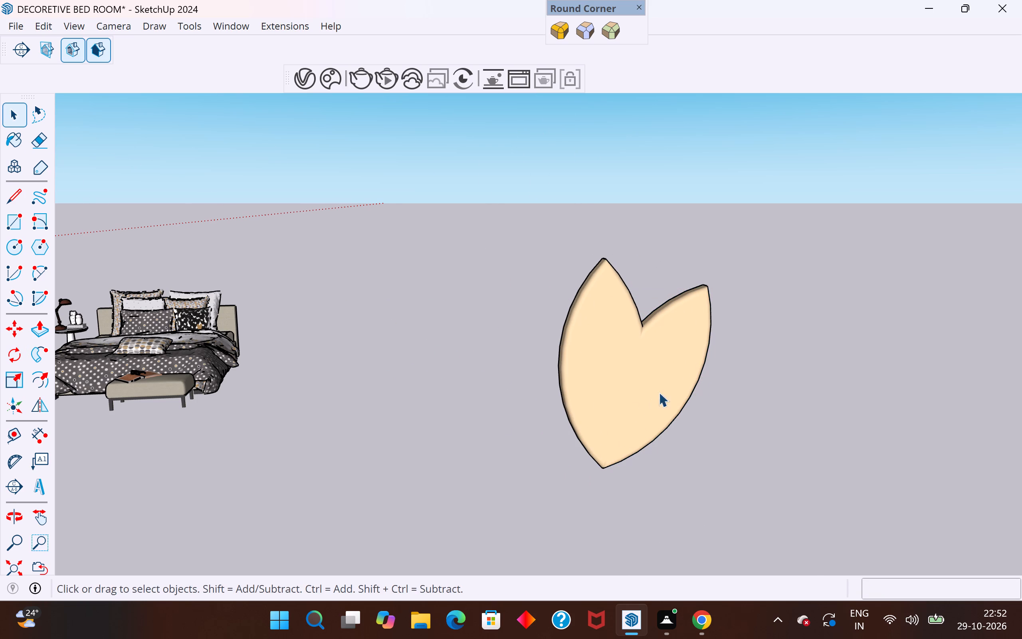
Copy the tilted petal by its bottom tip about 7' 3" along the green axis, away from the joined petals.
click(678, 355)
key(m)
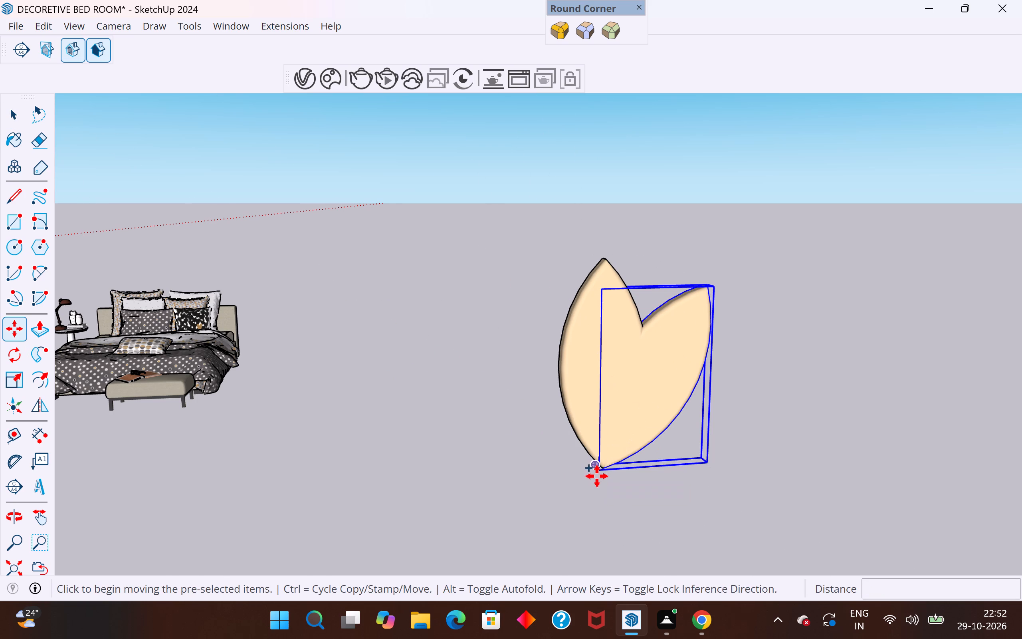
click(606, 470)
click(822, 455)
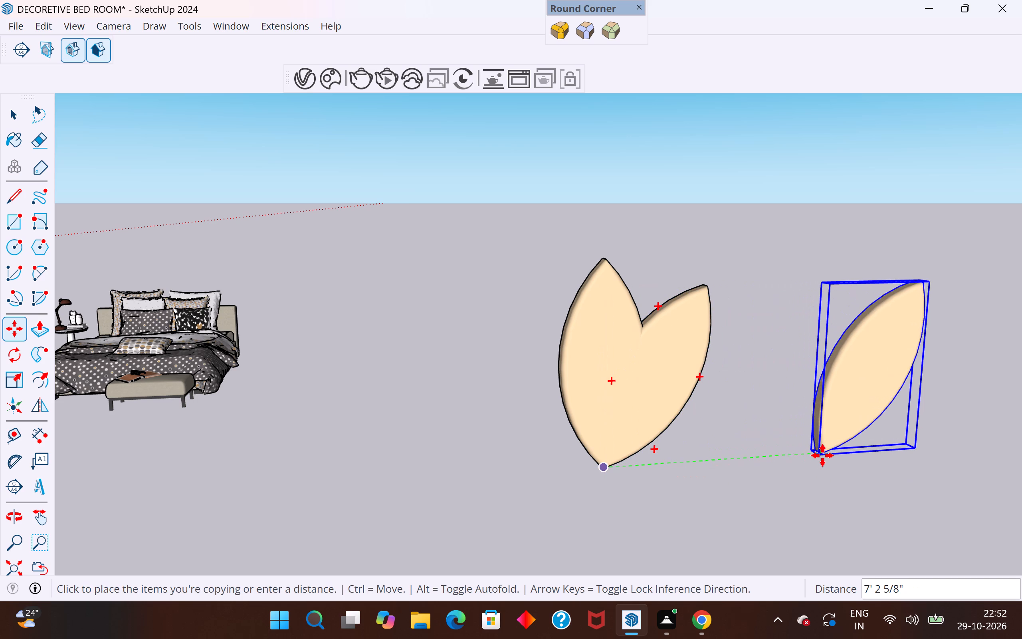
Rotate the copied petal about 60° around its bottom tip so that it leans toward the joined petals.
click(15, 354)
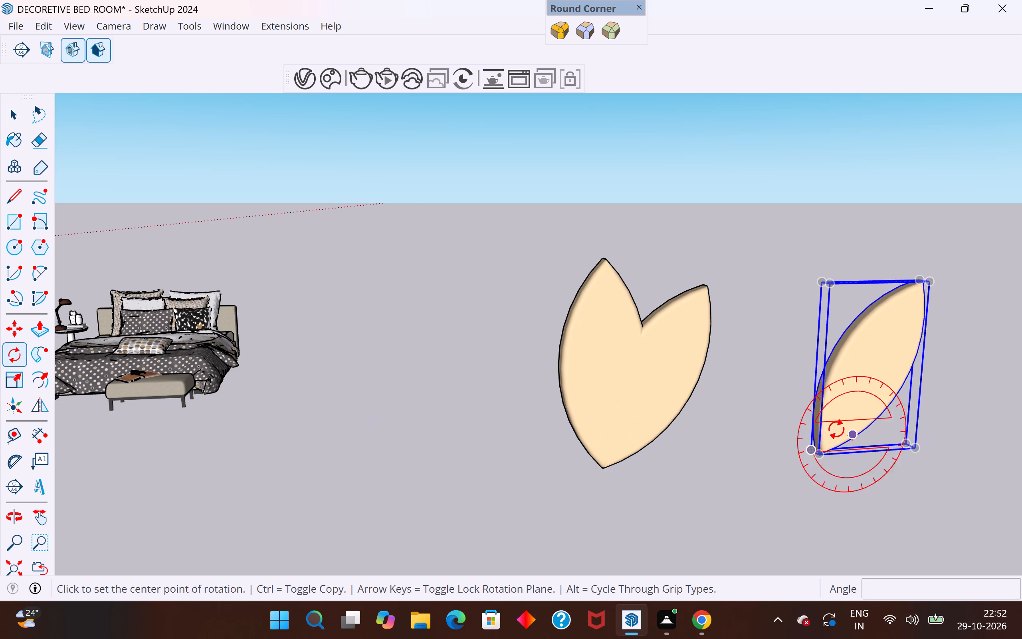
click(835, 433)
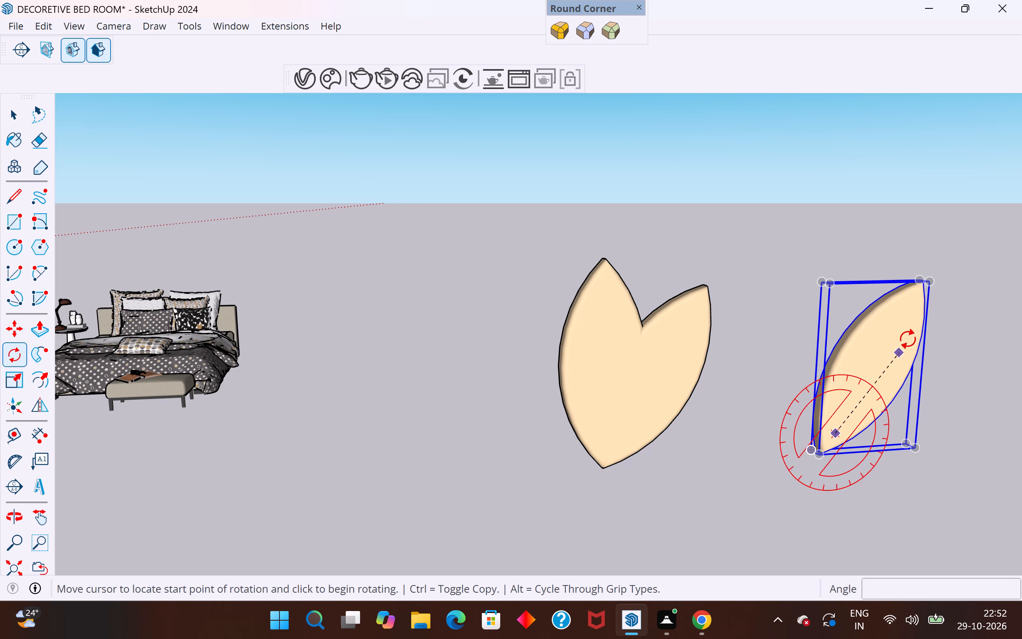
click(934, 281)
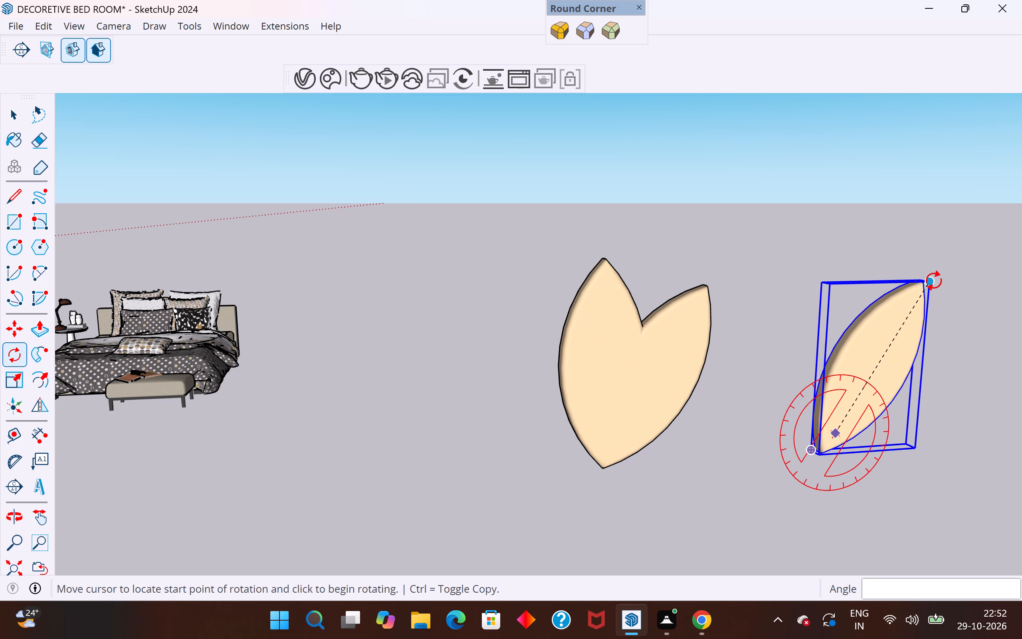
click(934, 281)
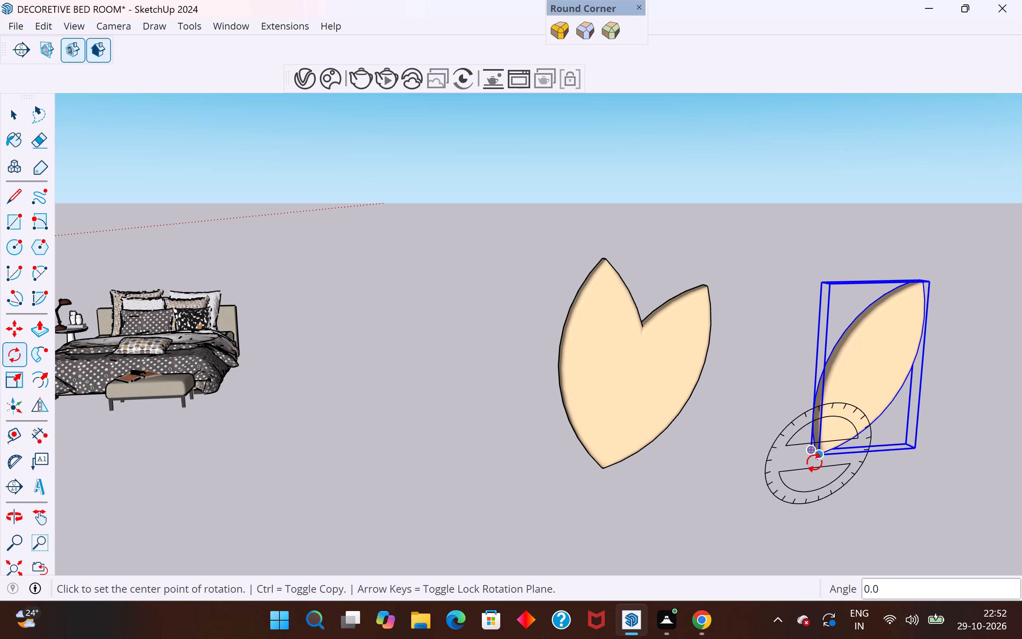
click(836, 432)
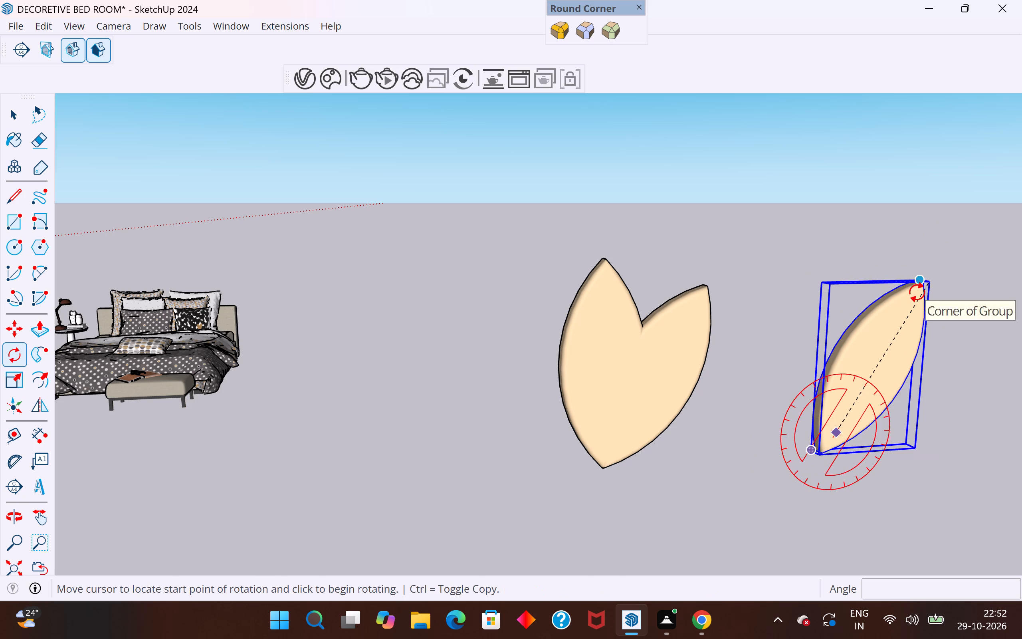
click(922, 288)
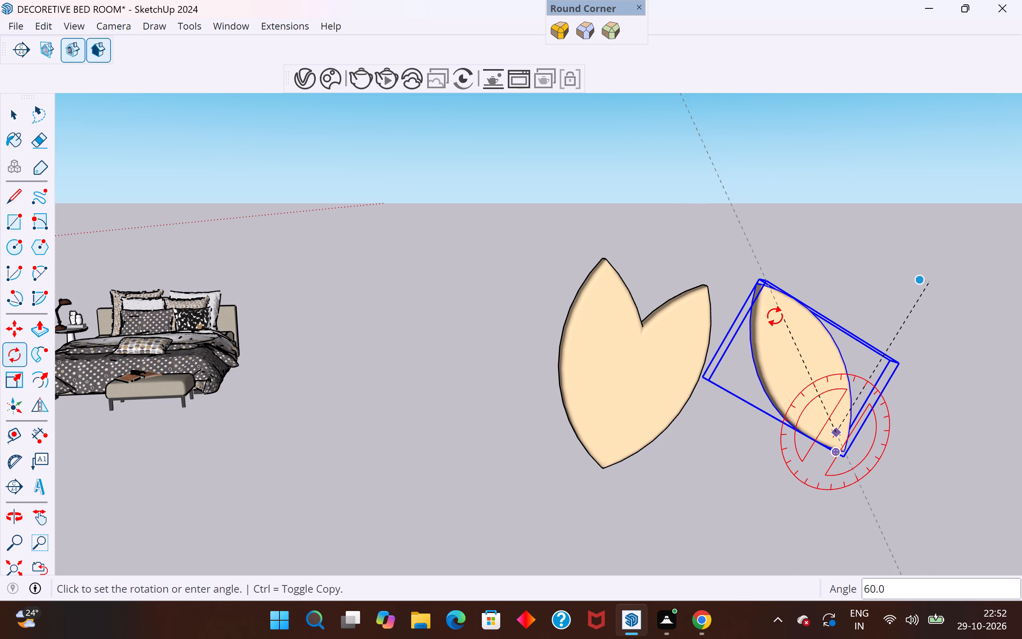
click(775, 316)
click(15, 113)
click(373, 340)
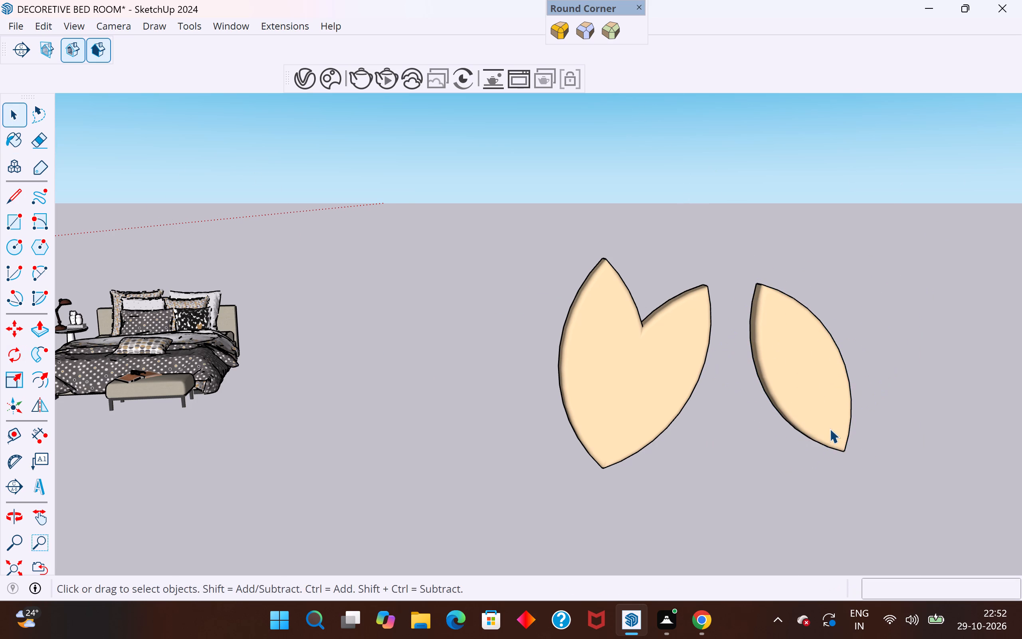
Move the rotated petal by its bottom tip to the shared bottom tip of the two joined petals.
click(830, 429)
key(m)
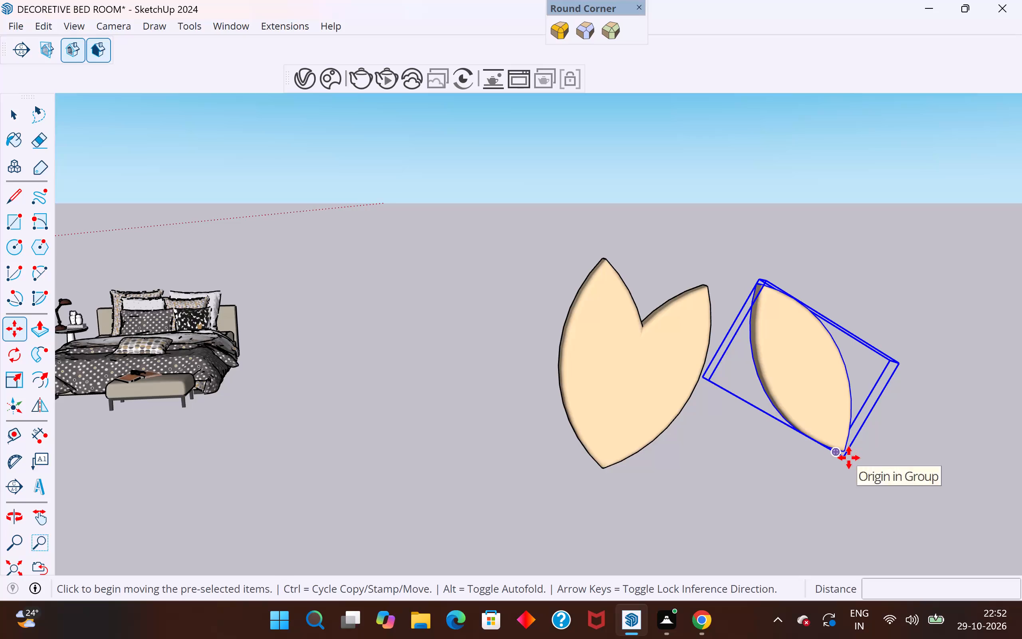
click(849, 458)
scroll(610, 483, up, 8)
middle_drag(612, 477, 998, 339)
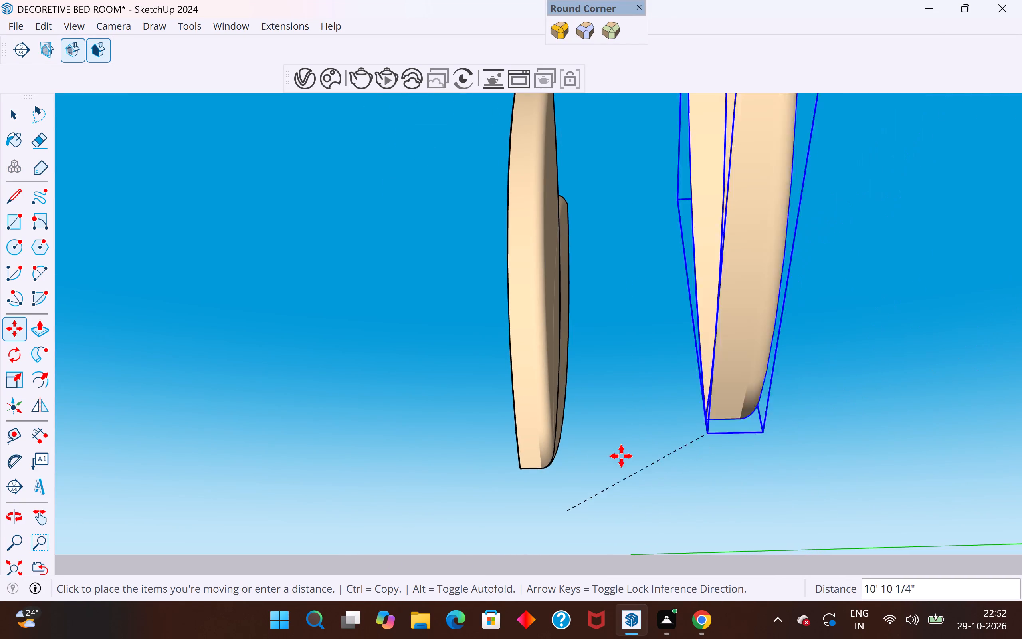
scroll(521, 484, up, 4)
middle_drag(527, 464, 793, 488)
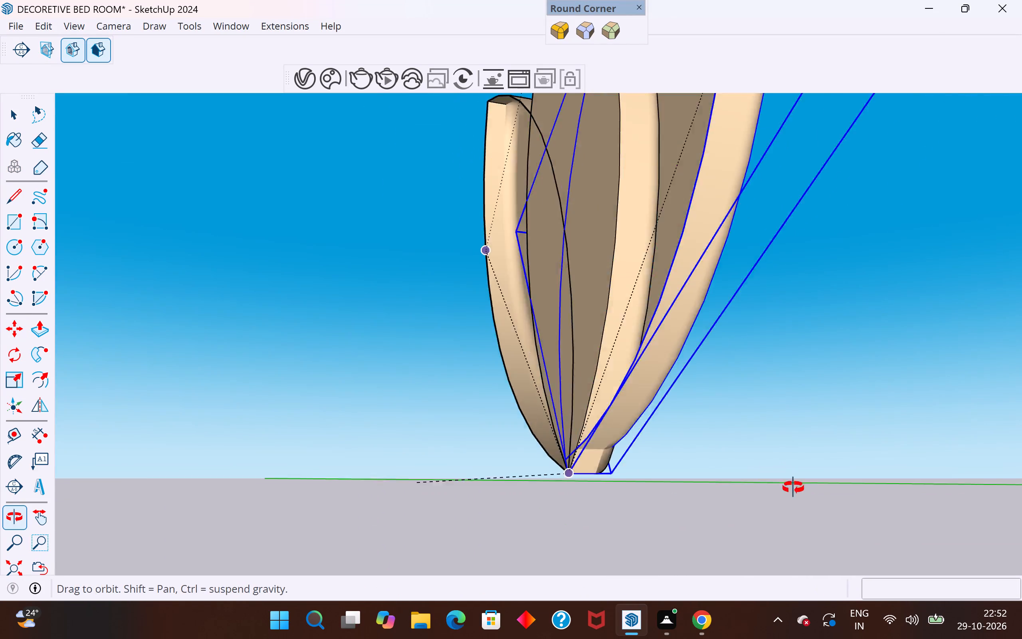
middle_drag(793, 488, 826, 488)
middle_drag(729, 486, 841, 562)
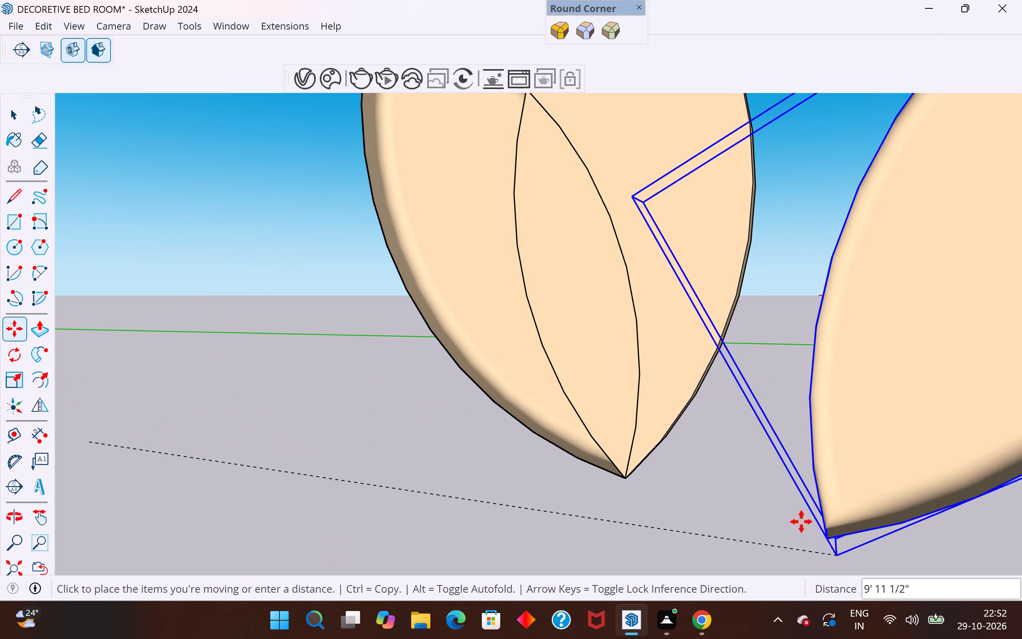
click(650, 498)
middle_drag(596, 523, 800, 540)
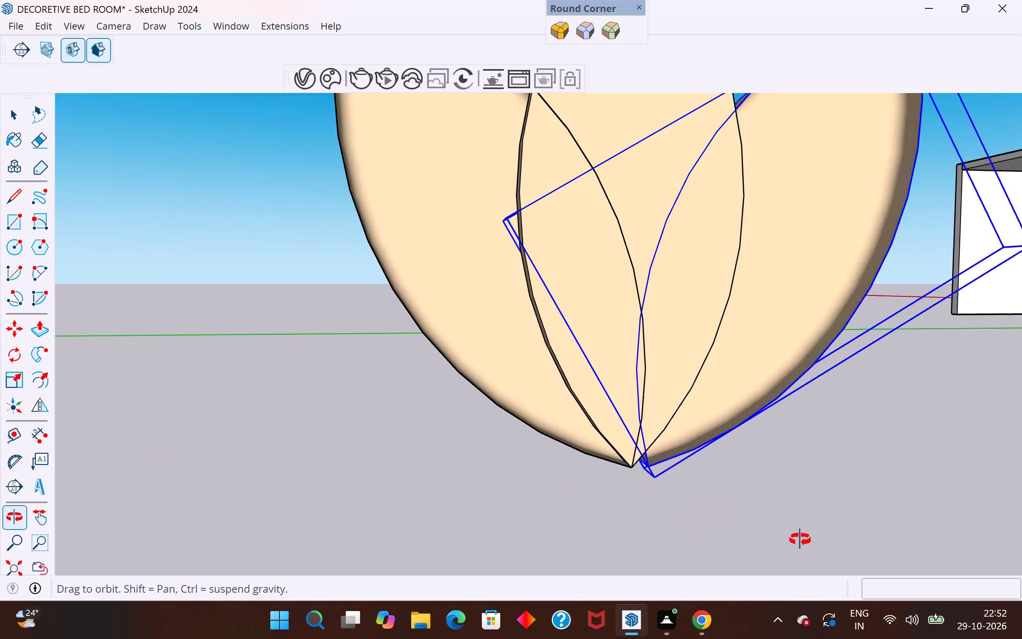
middle_drag(800, 540, 734, 478)
click(19, 122)
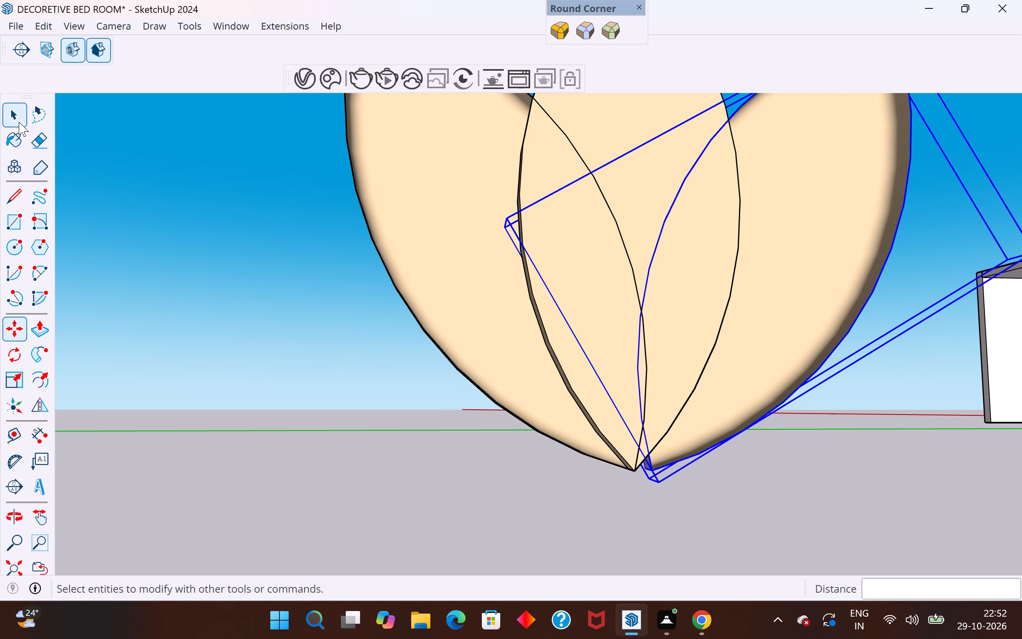
click(266, 325)
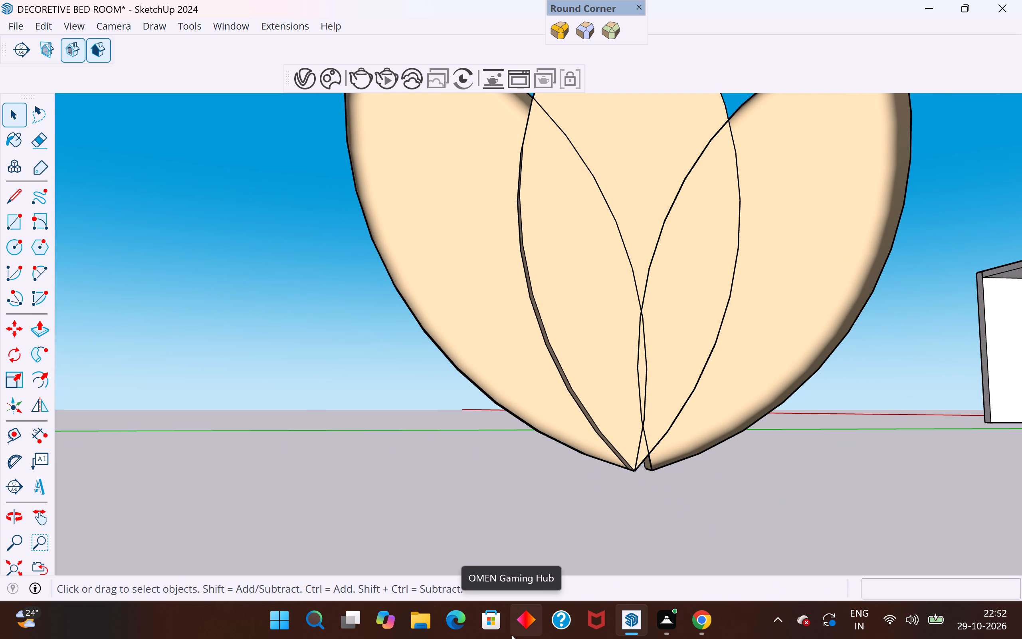
Move the newly placed petal the small remaining distance so its bottom corner sits exactly on the shared tip.
scroll(637, 466, up, 4)
click(686, 460)
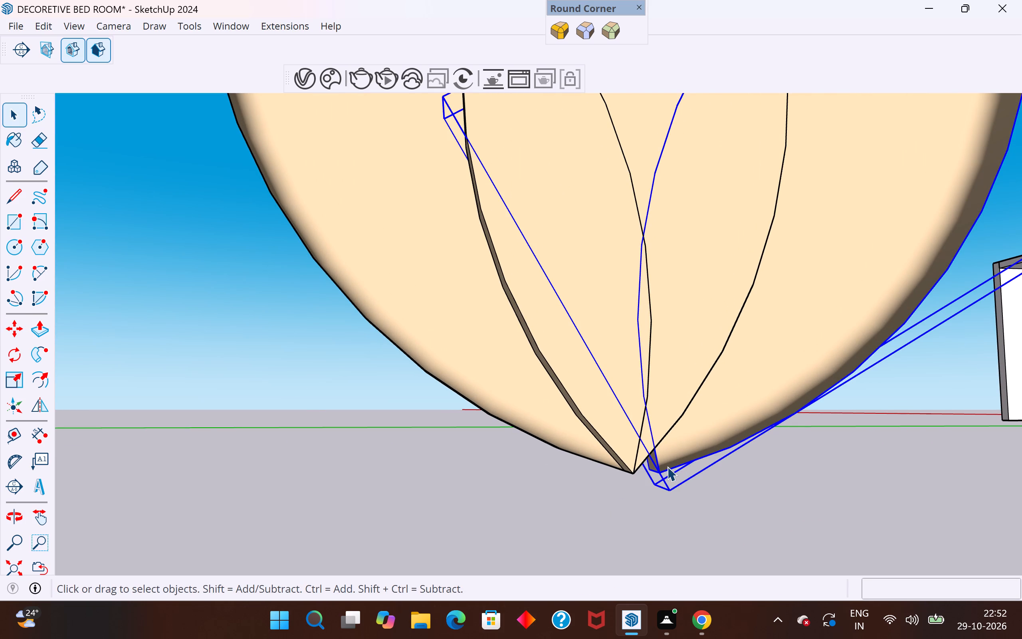
key(m)
scroll(658, 467, up, 8)
drag(682, 457, 670, 458)
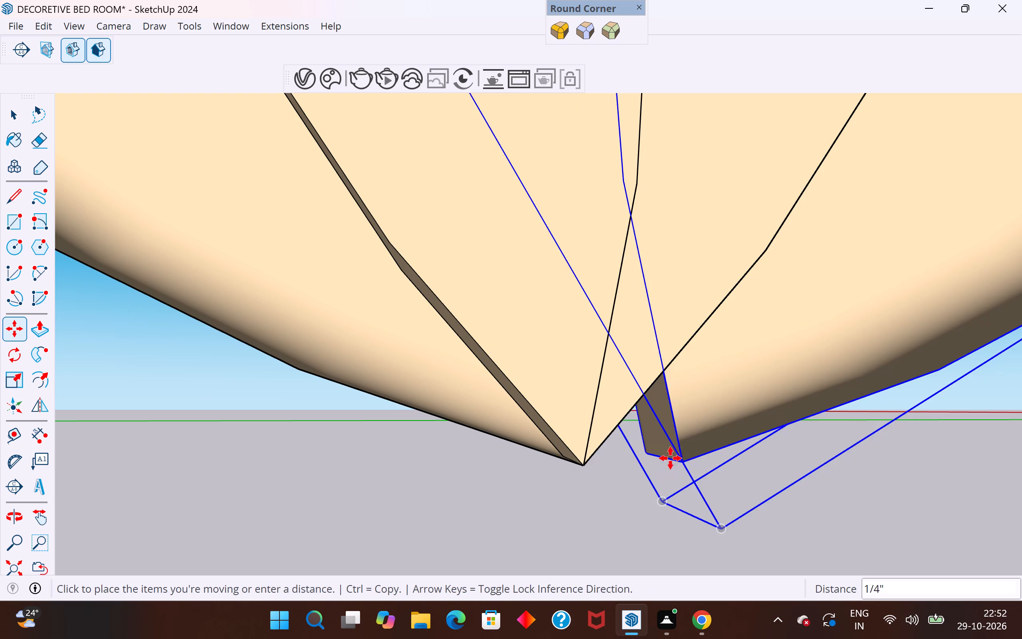
drag(670, 458, 678, 457)
click(583, 468)
scroll(555, 500, down, 12)
middle_drag(690, 437, 675, 440)
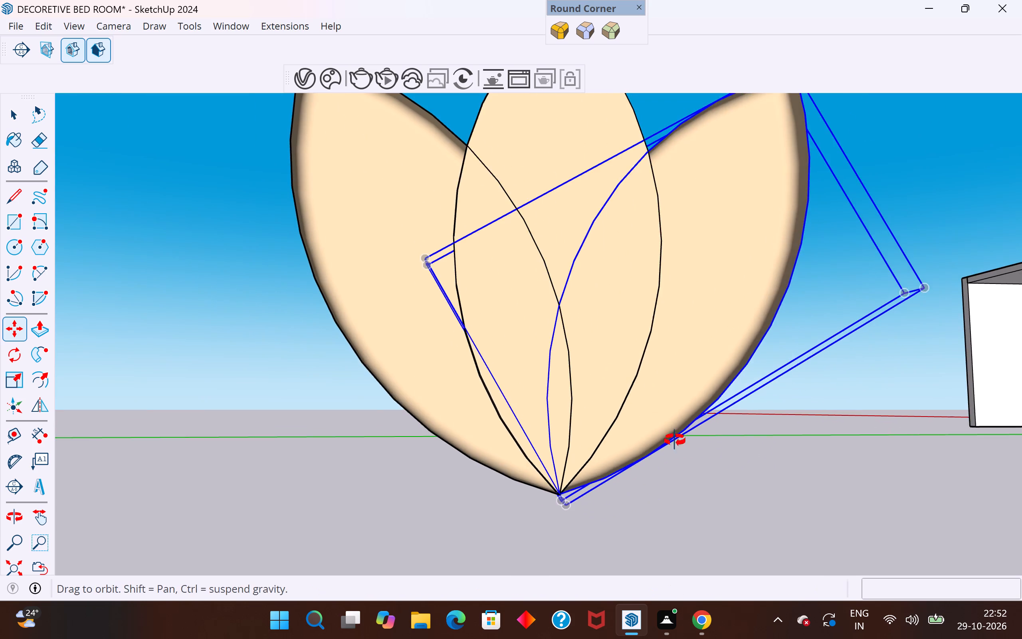
middle_drag(675, 440, 76, 489)
middle_drag(721, 357, 284, 453)
scroll(726, 337, down, 4)
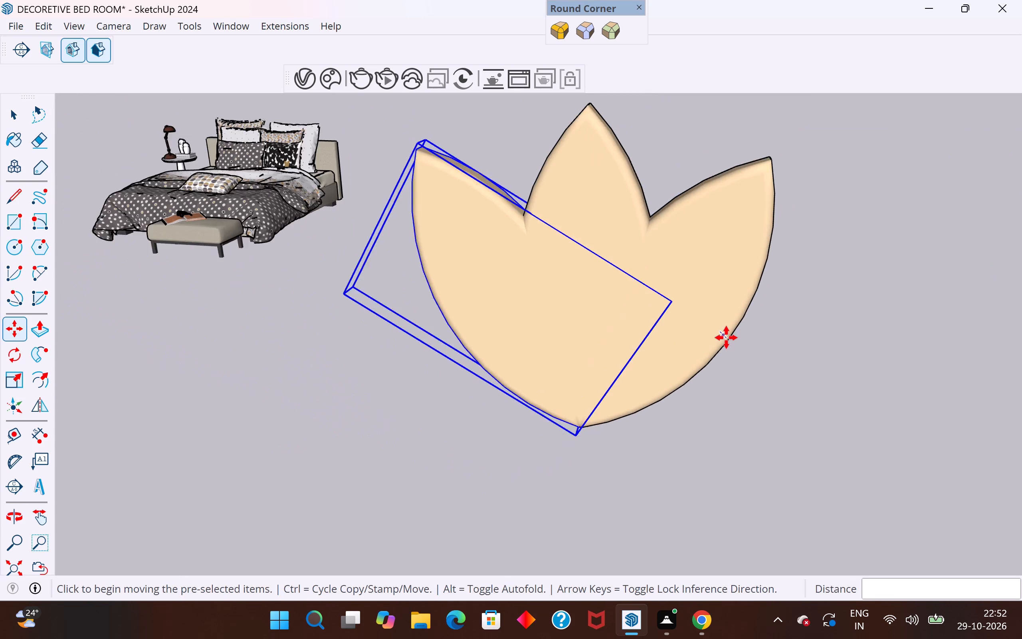
scroll(726, 337, down, 6)
click(18, 121)
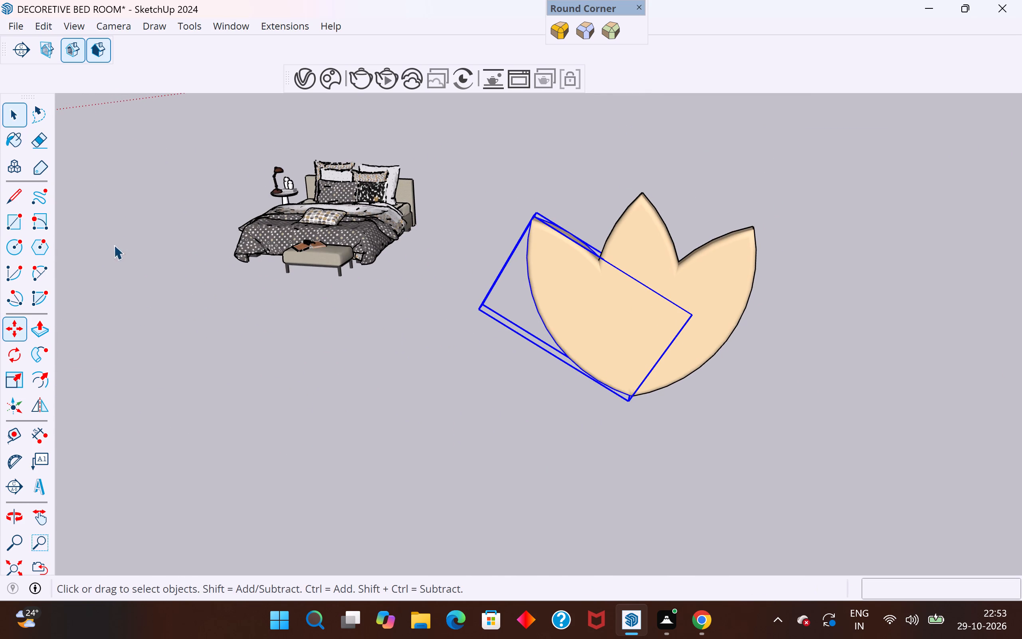
click(243, 379)
Examine the three-petal shape together with the arch wall and the reference image.
scroll(655, 373, down, 17)
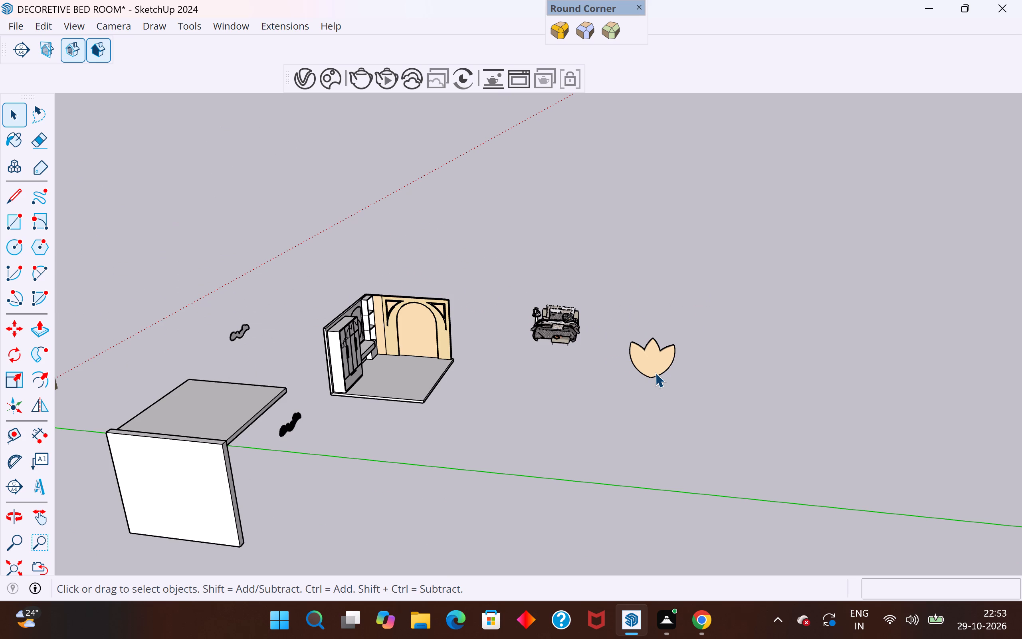
scroll(644, 357, up, 3)
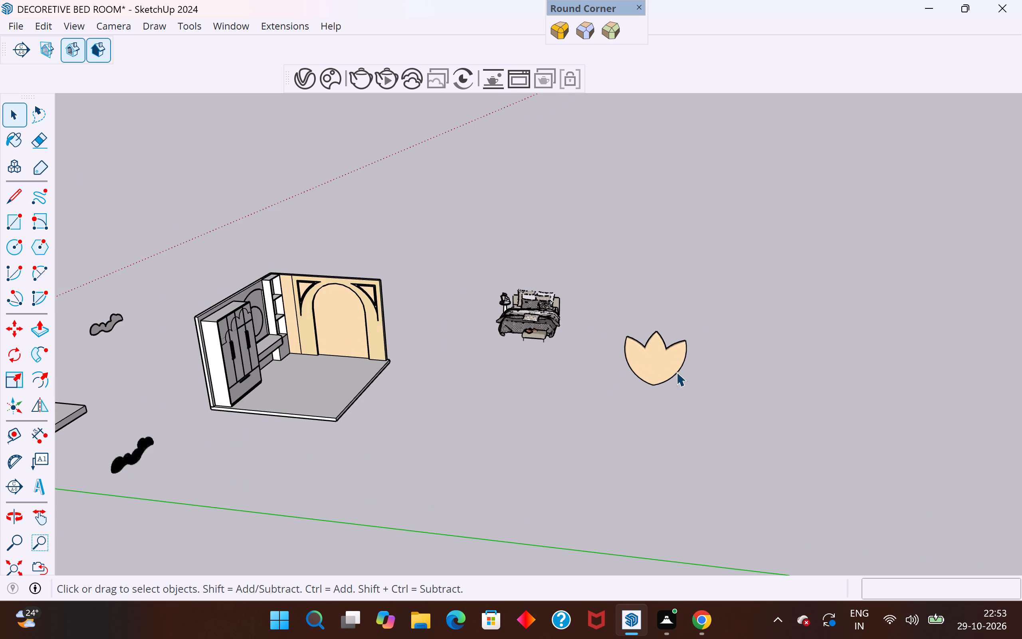
middle_drag(721, 383, 678, 399)
scroll(643, 377, up, 4)
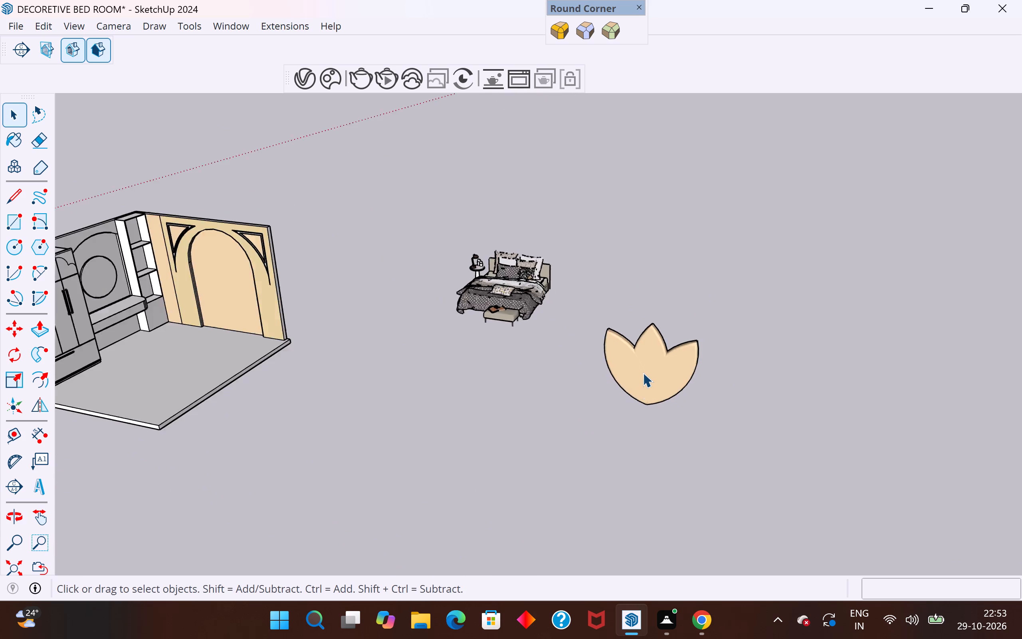
scroll(643, 373, up, 9)
middle_drag(652, 373, 658, 396)
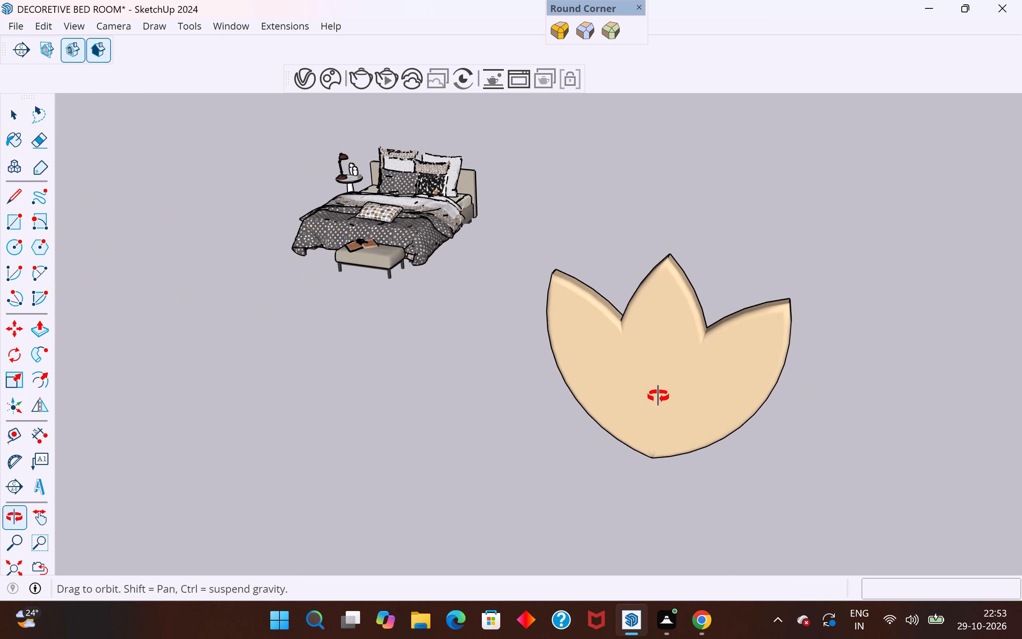
middle_drag(658, 396, 667, 400)
scroll(782, 335, down, 17)
scroll(679, 343, down, 4)
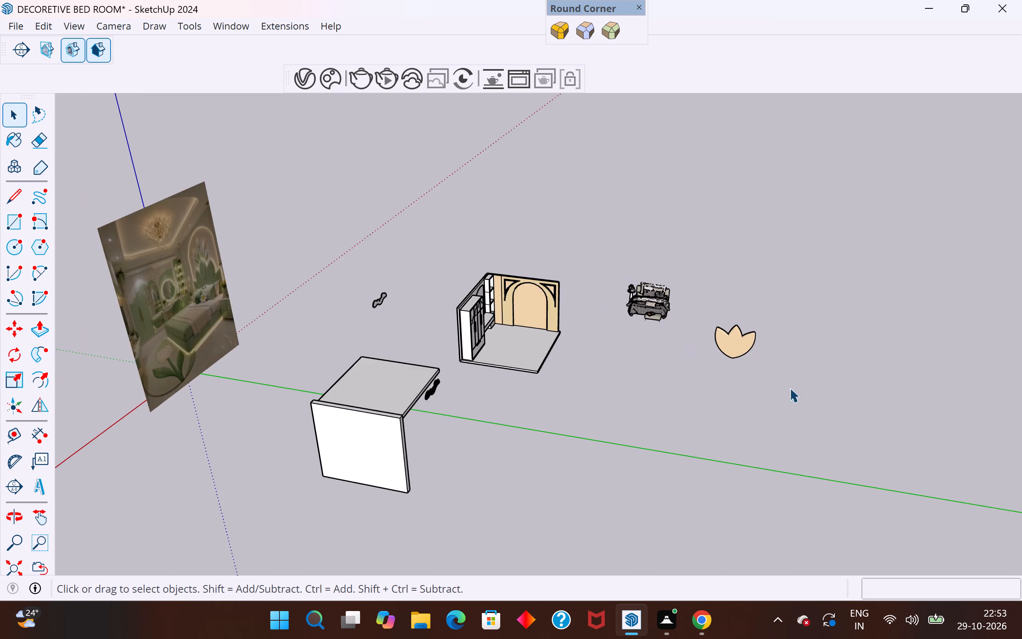
Copy the flower's tilted petal farther from the bed by its bottom tip about 6' 5" outward from the three-petal shape.
scroll(751, 339, up, 4)
click(749, 337)
key(m)
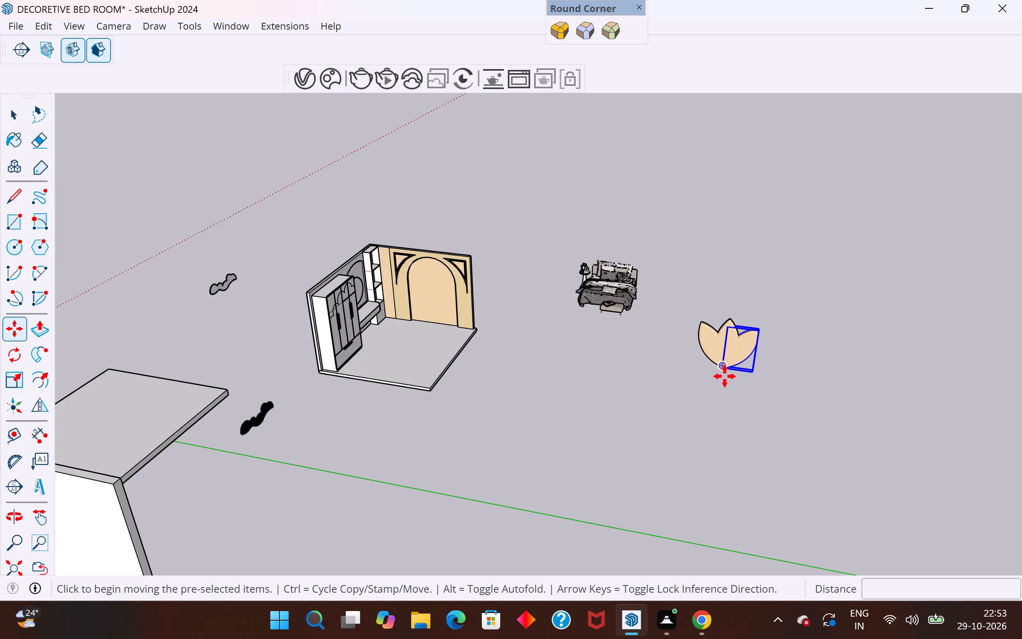
ctrl+click(725, 366)
click(779, 371)
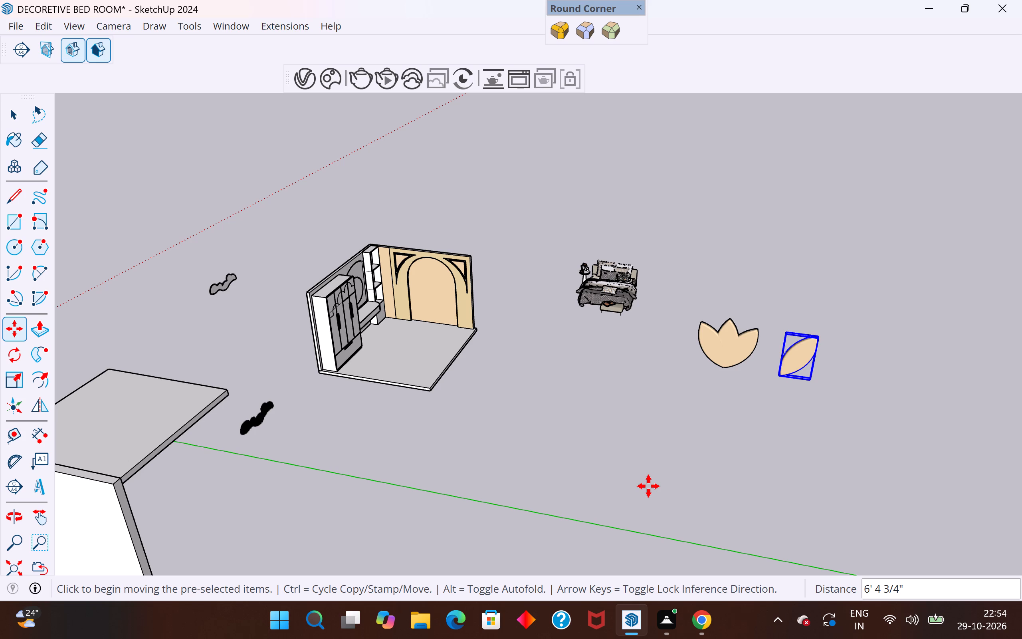
Rotate a copy of the detached petal around its bottom tip toward the three-petal shape.
scroll(830, 379, up, 9)
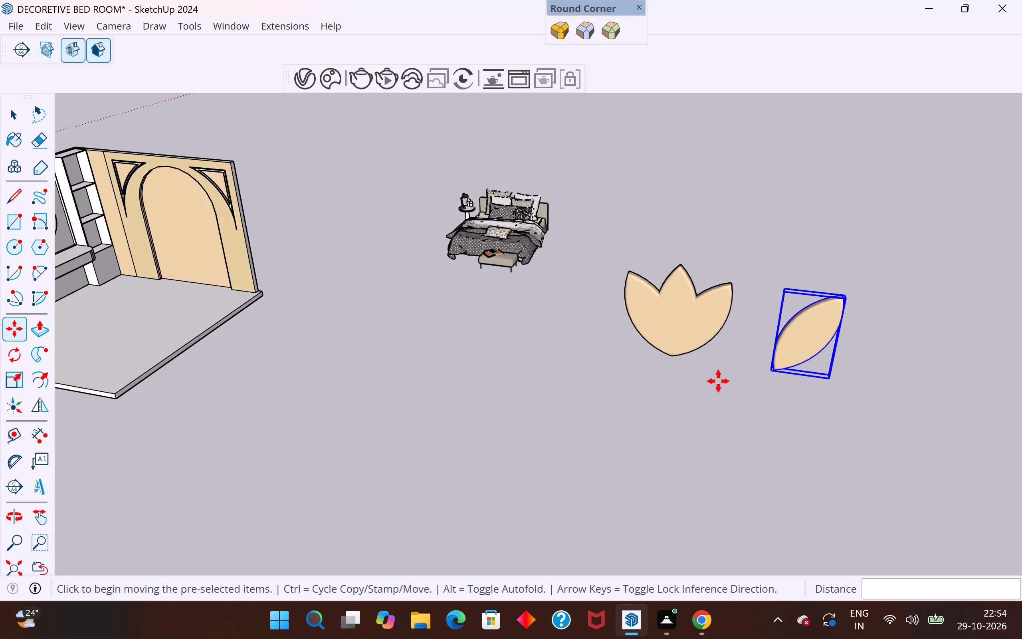
scroll(718, 381, up, 3)
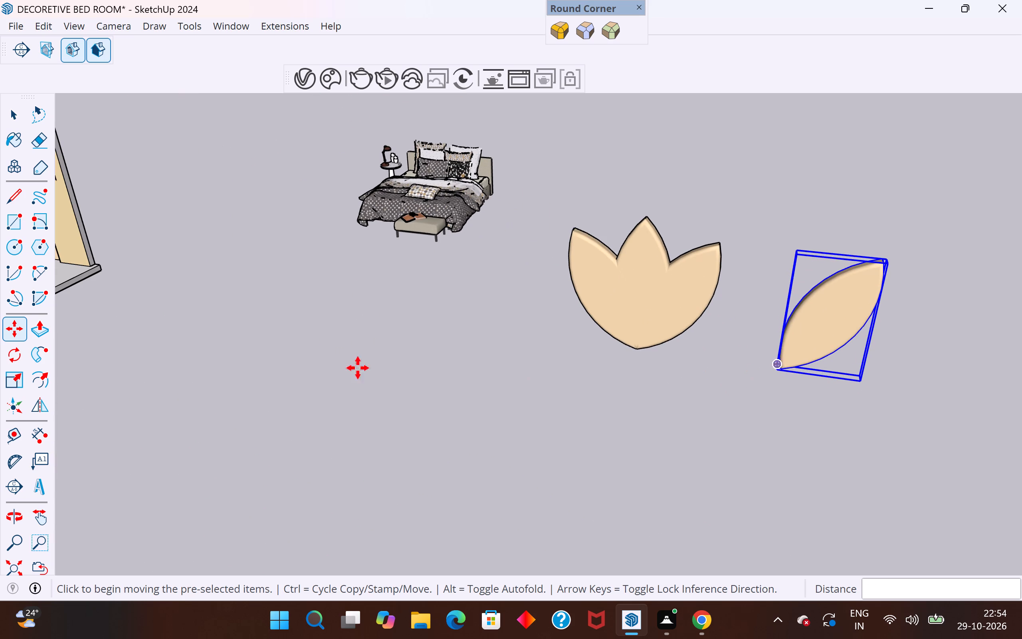
click(20, 351)
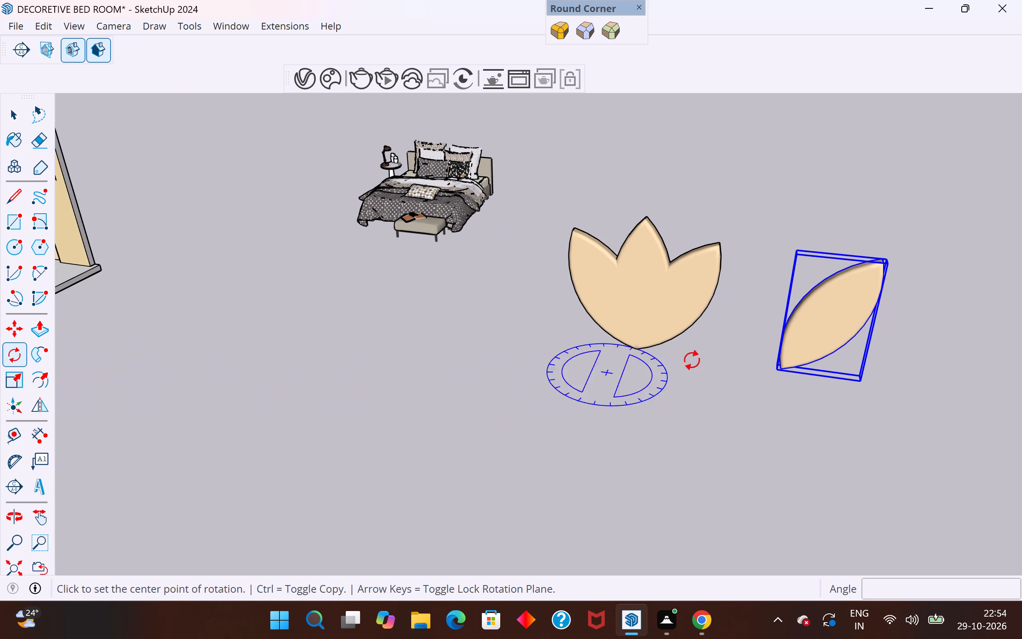
click(786, 360)
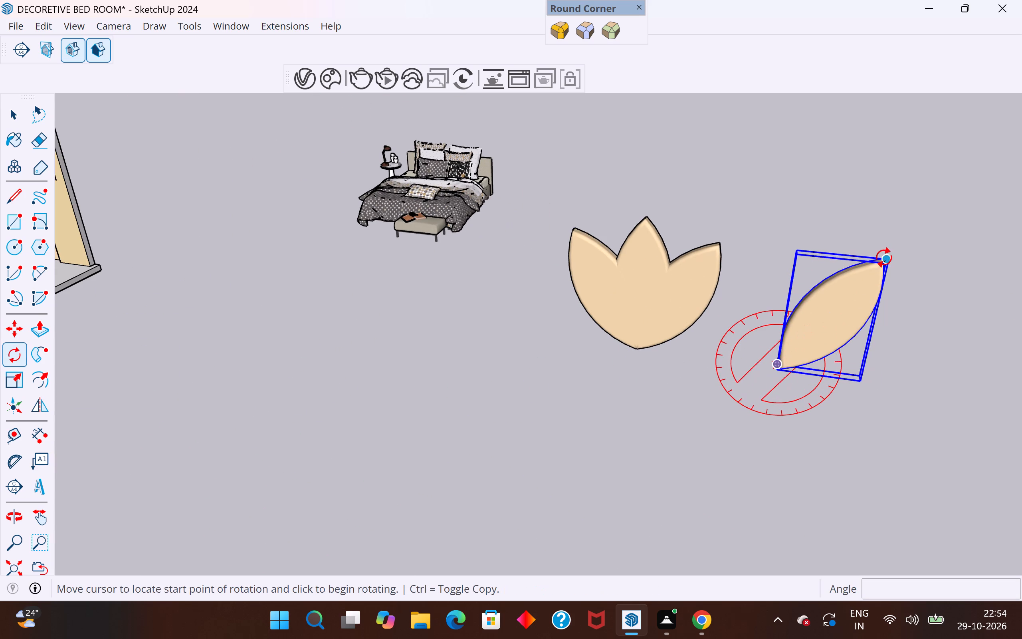
click(886, 256)
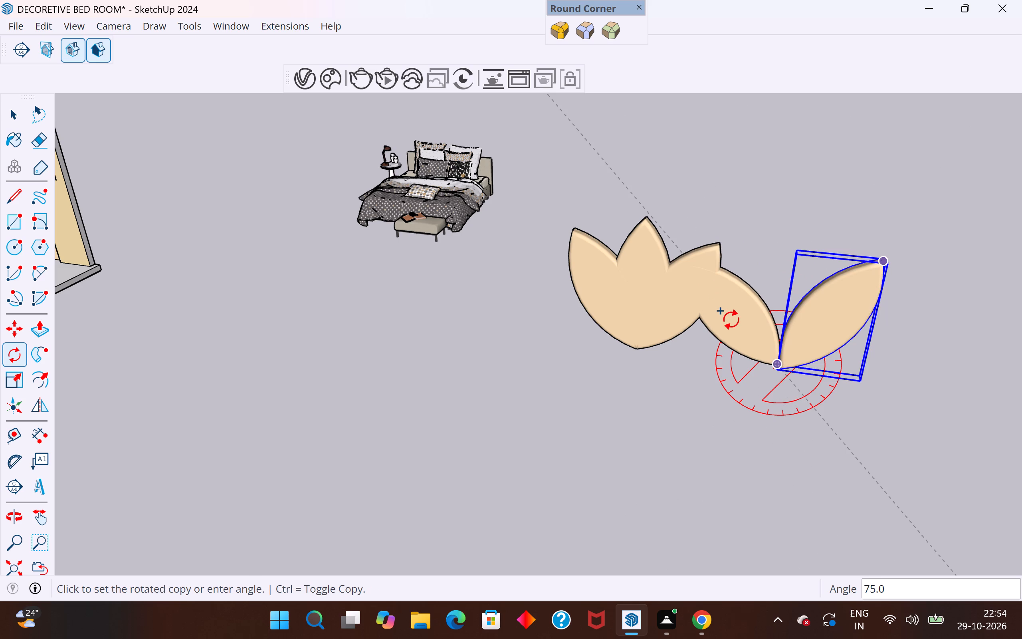
Set the petal copy at a 75° rotation around the detached petal's bottom tip.
click(730, 320)
click(18, 118)
click(595, 428)
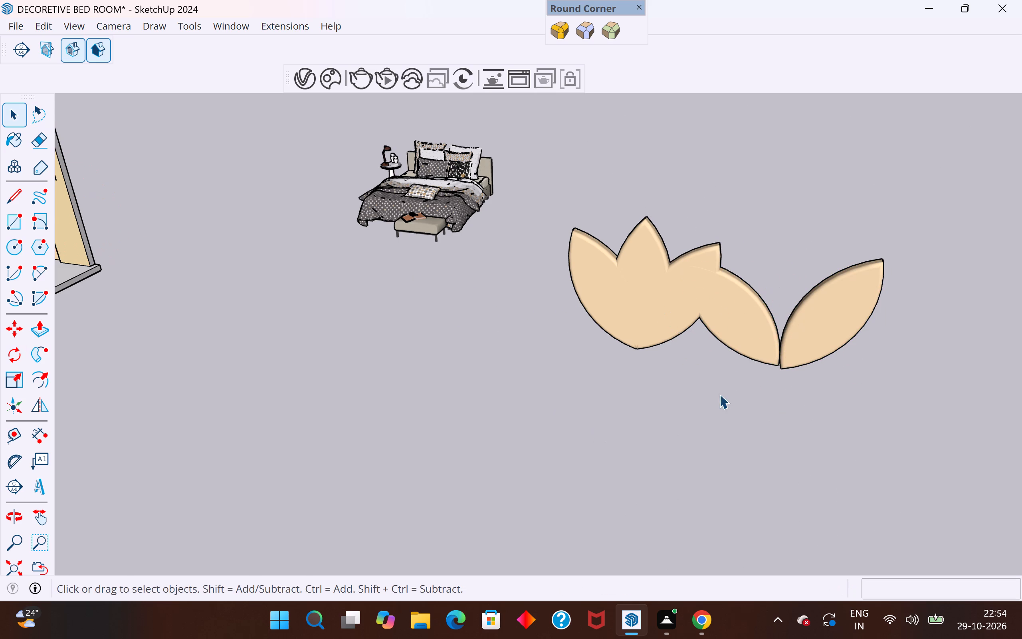
Move the rotated petal copy by its bottom tip about 6' 2 1/4" onto the shared tip of the three-petal shape.
click(753, 335)
key(m)
click(776, 366)
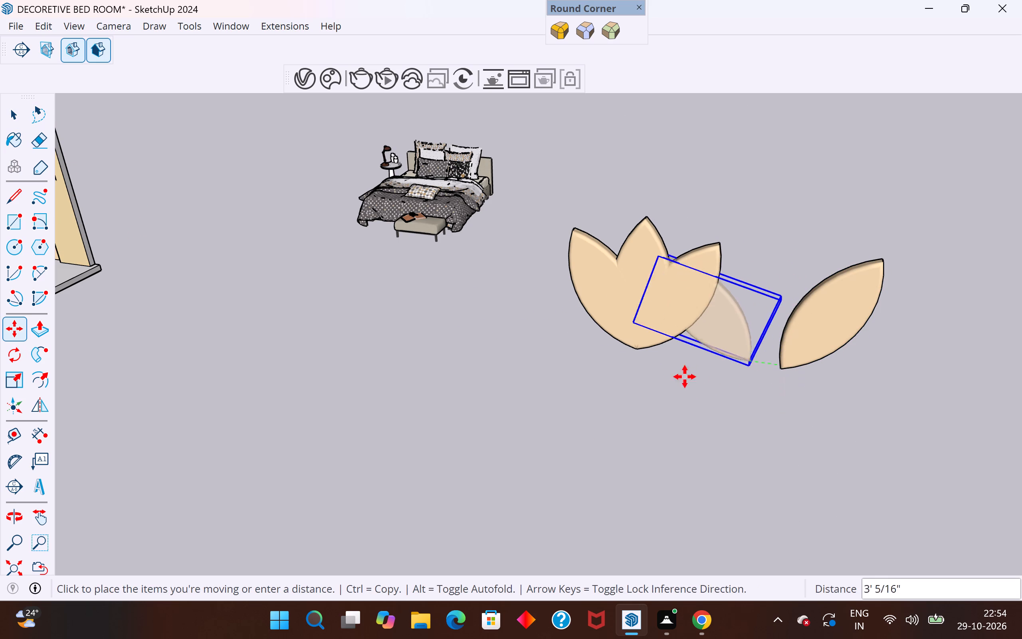
scroll(630, 353, up, 12)
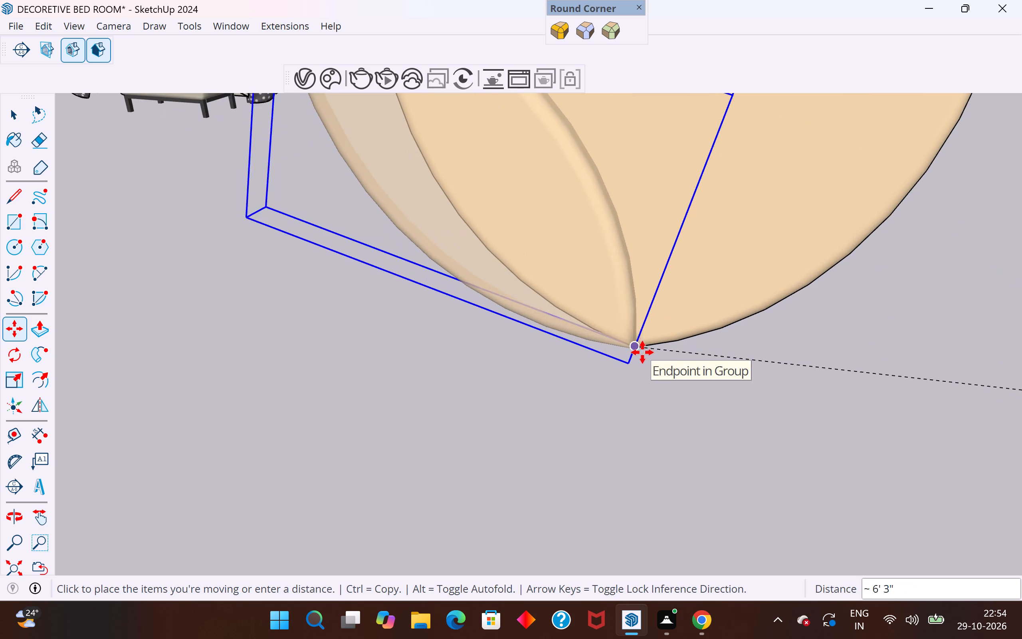
click(639, 350)
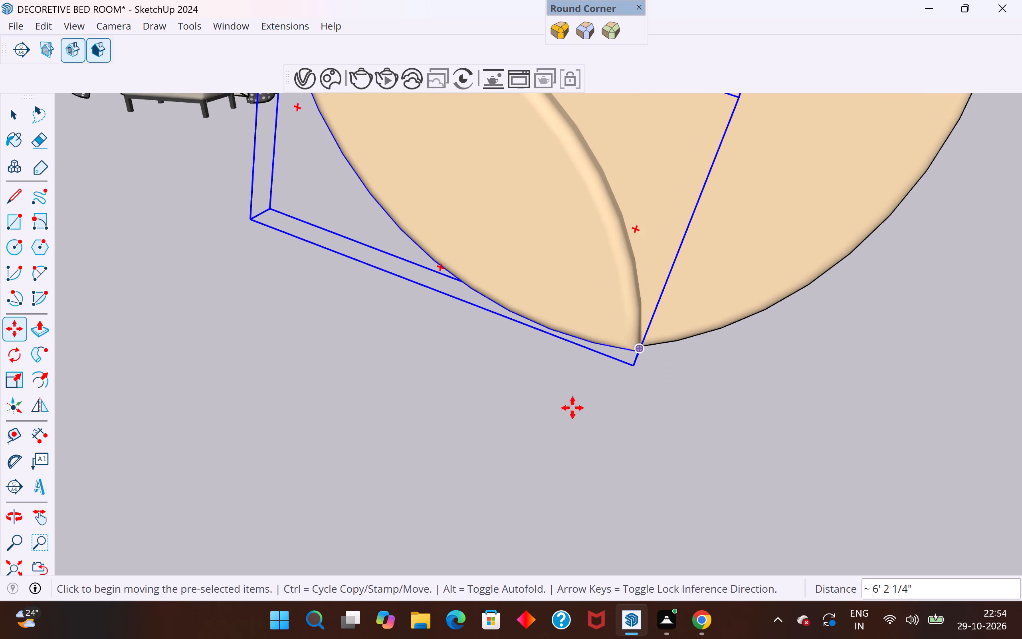
Adjust the newly placed petal's position so its back bottom corner sits exactly on the flower's shared tip.
middle_drag(563, 424, 1021, 407)
middle_drag(316, 417, 904, 465)
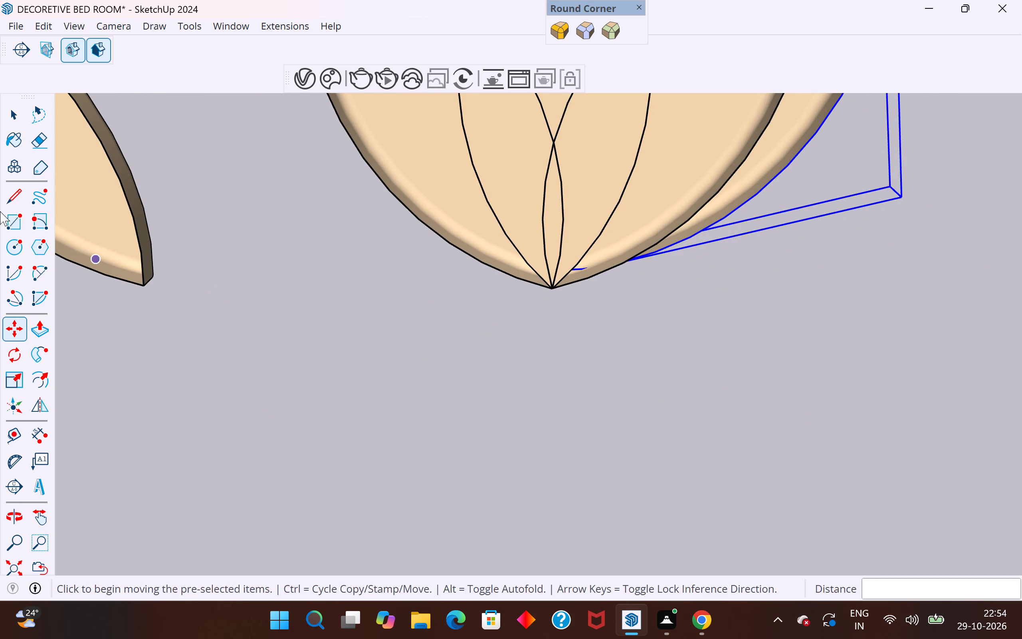
click(13, 125)
click(356, 359)
click(752, 190)
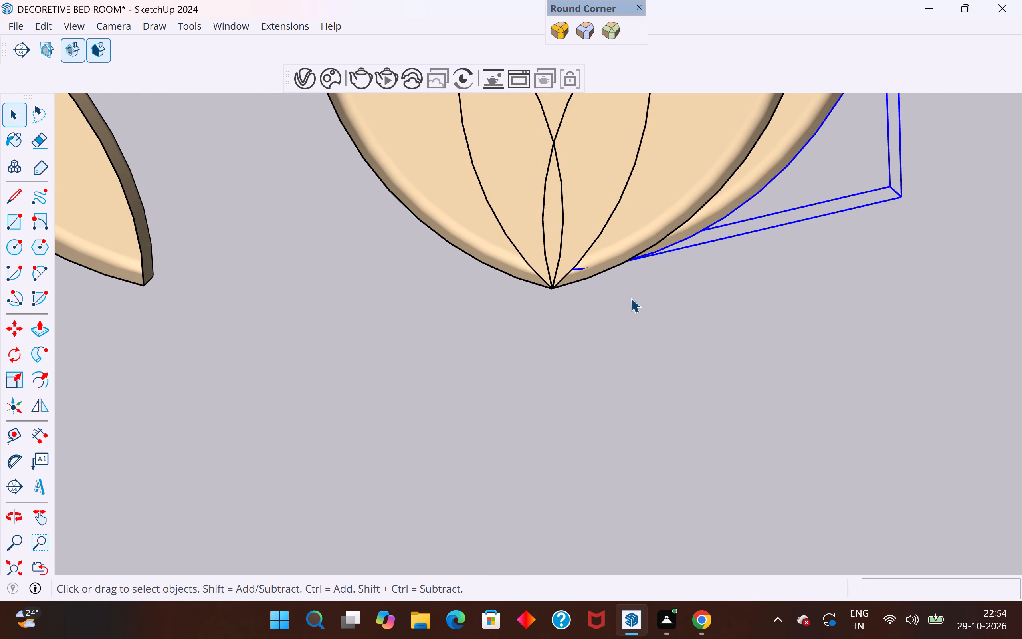
key(m)
click(556, 268)
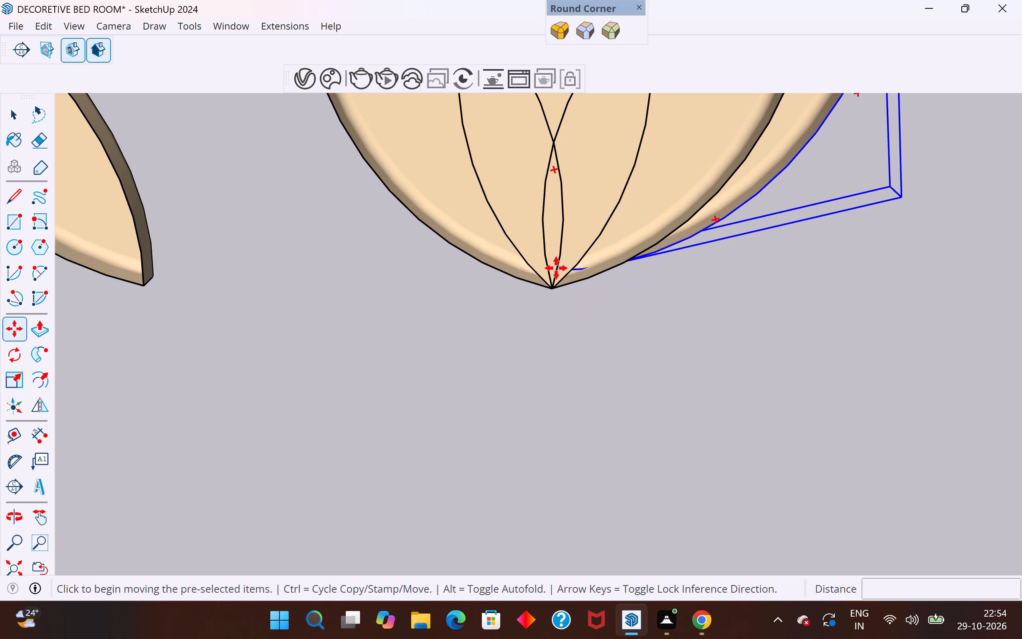
scroll(549, 302, up, 7)
middle_drag(549, 302, 741, 250)
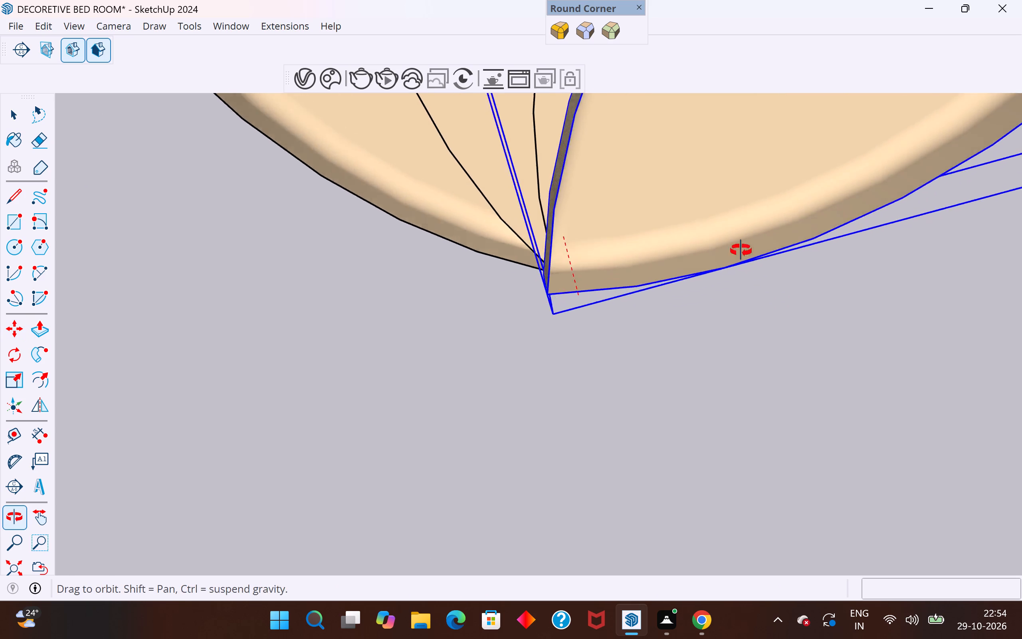
middle_drag(741, 250, 860, 232)
scroll(549, 291, up, 8)
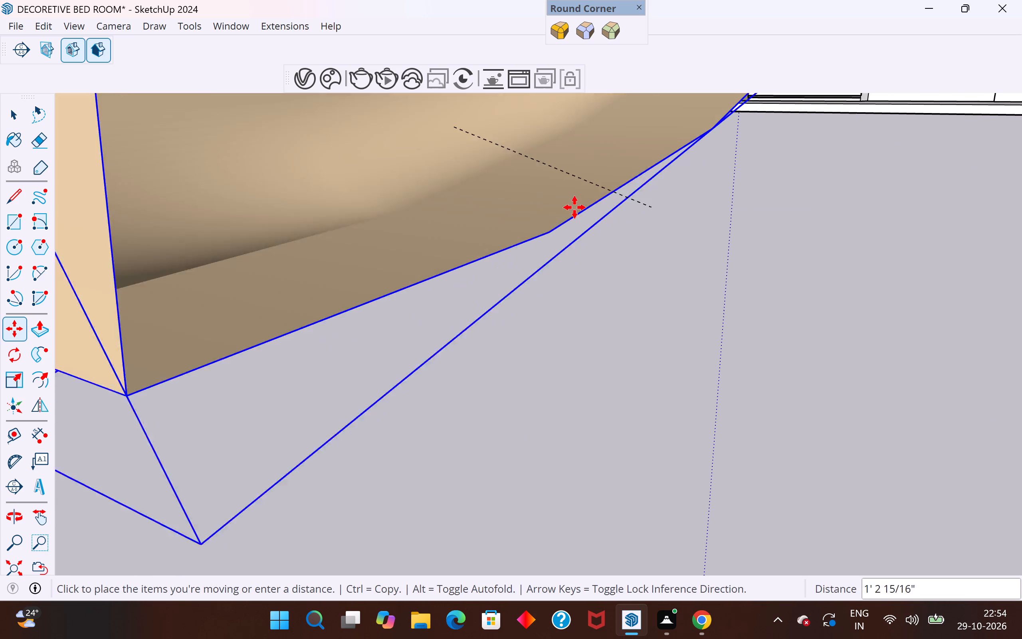
click(787, 170)
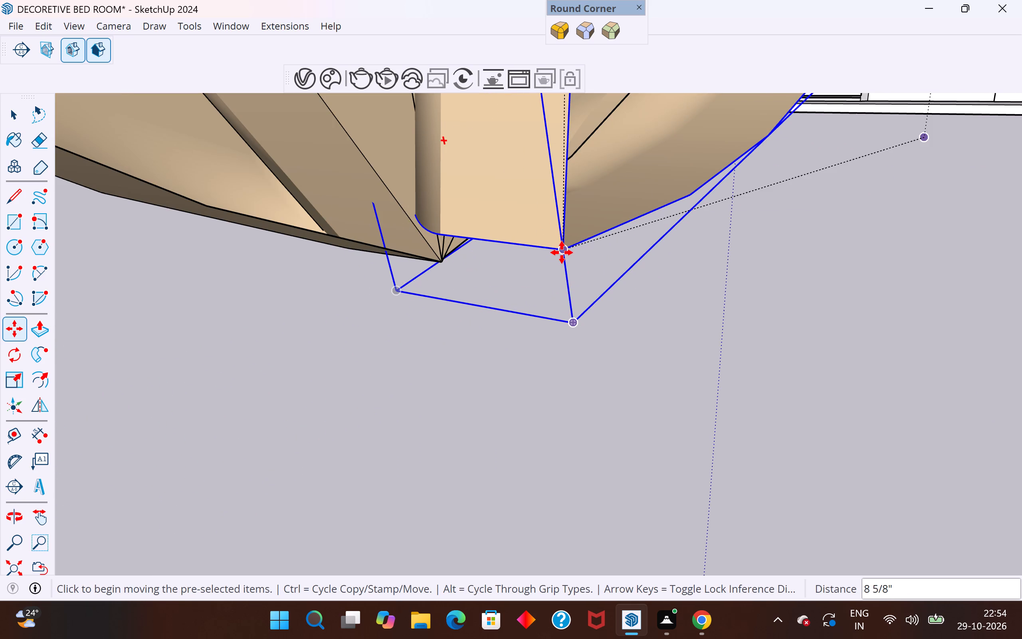
click(561, 253)
middle_drag(456, 265, 610, 142)
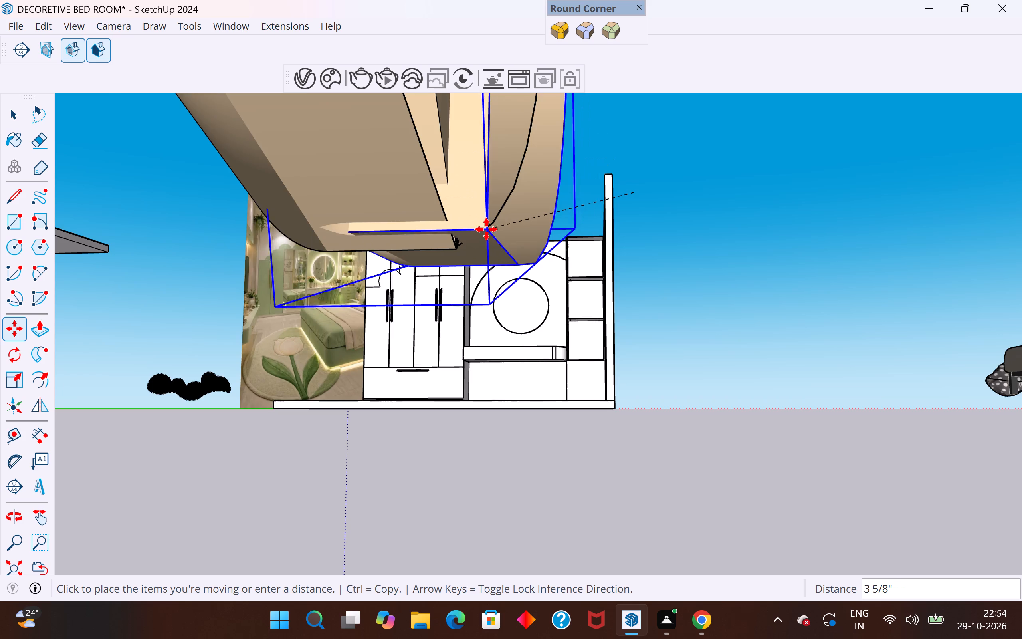
scroll(486, 229, up, 7)
scroll(440, 253, up, 6)
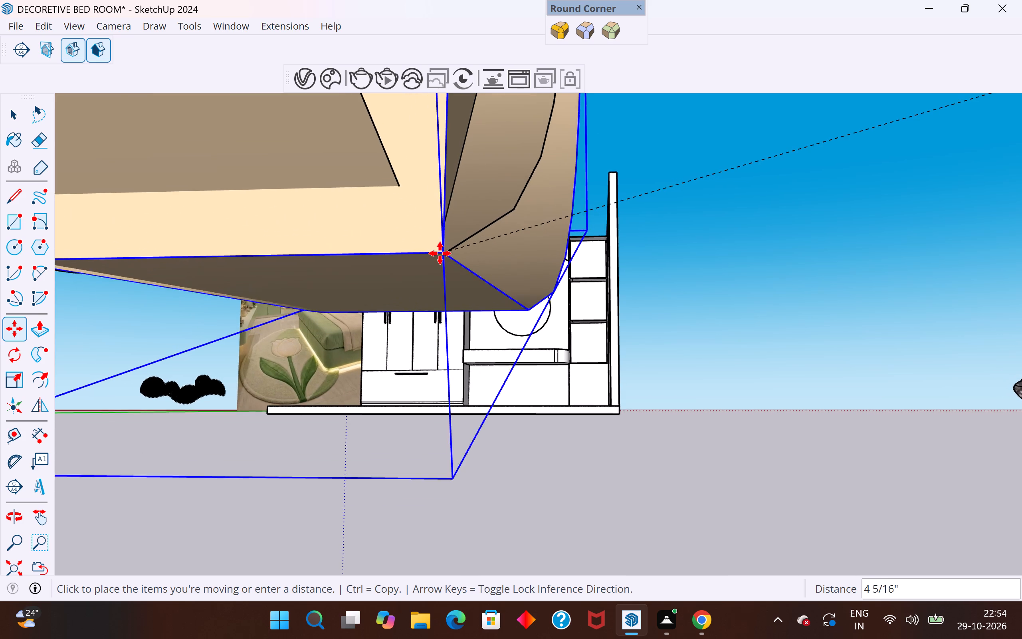
scroll(440, 253, up, 7)
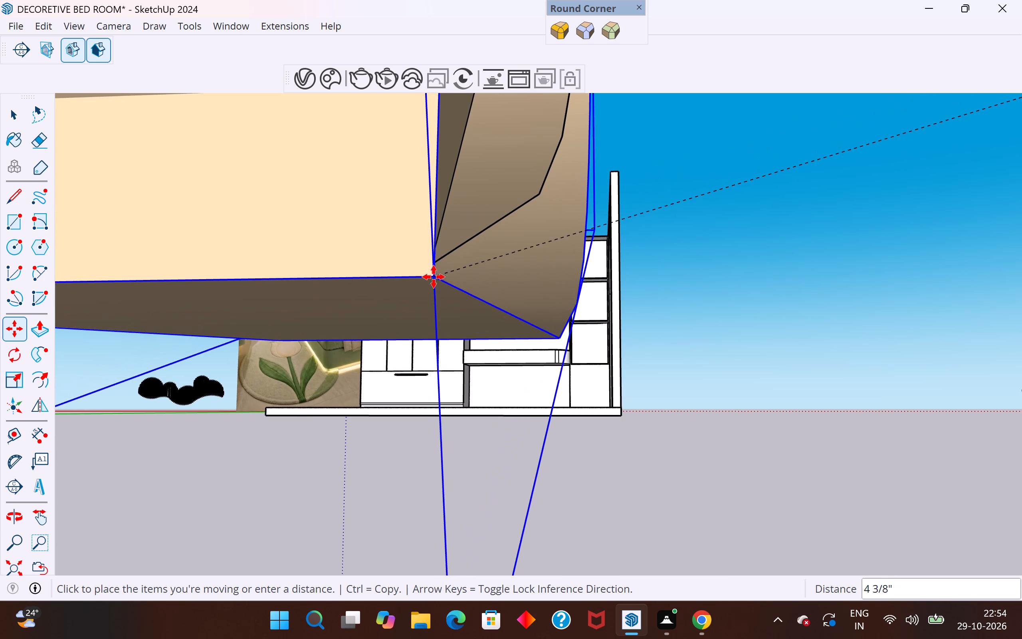
scroll(434, 277, up, 1)
middle_drag(434, 277, 182, 269)
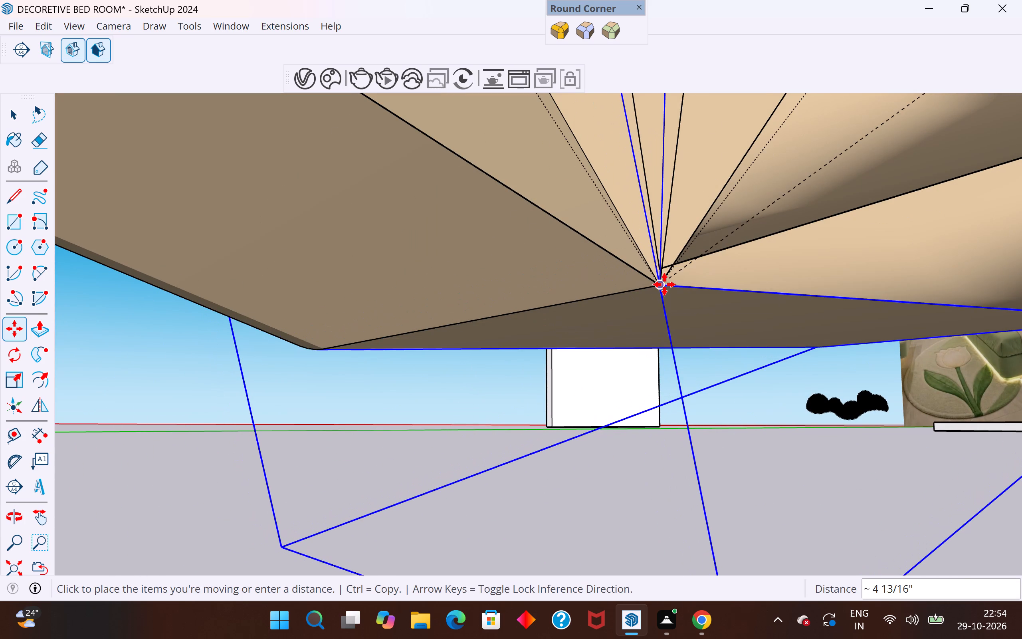
click(664, 284)
middle_drag(555, 282, 458, 350)
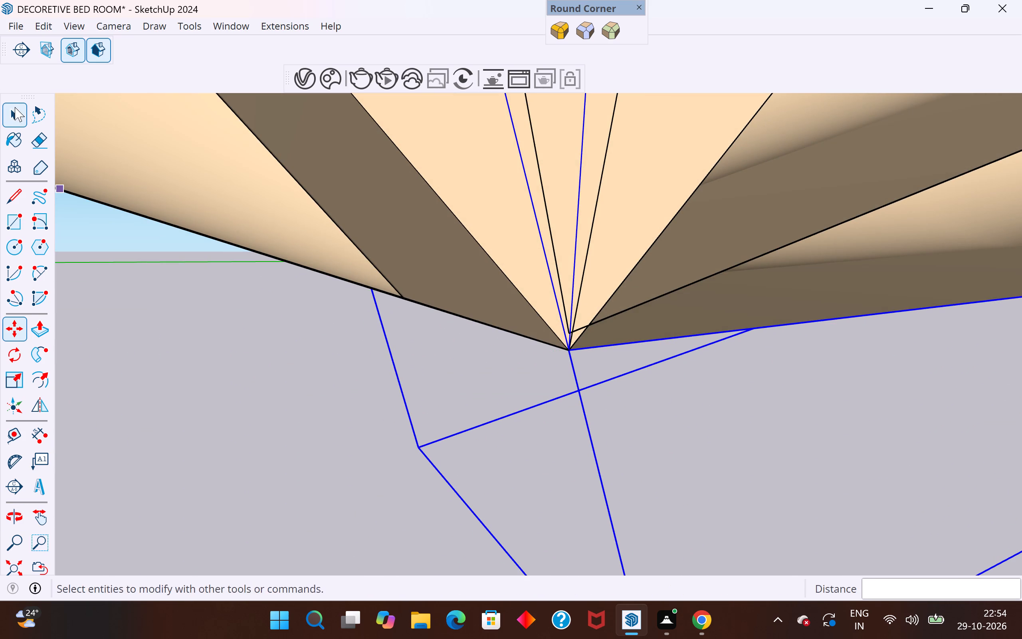
Move the flower's neighbouring bed-side petal the small remaining distance so its bottom corner meets the shared tip.
click(15, 109)
click(765, 229)
scroll(584, 317, up, 5)
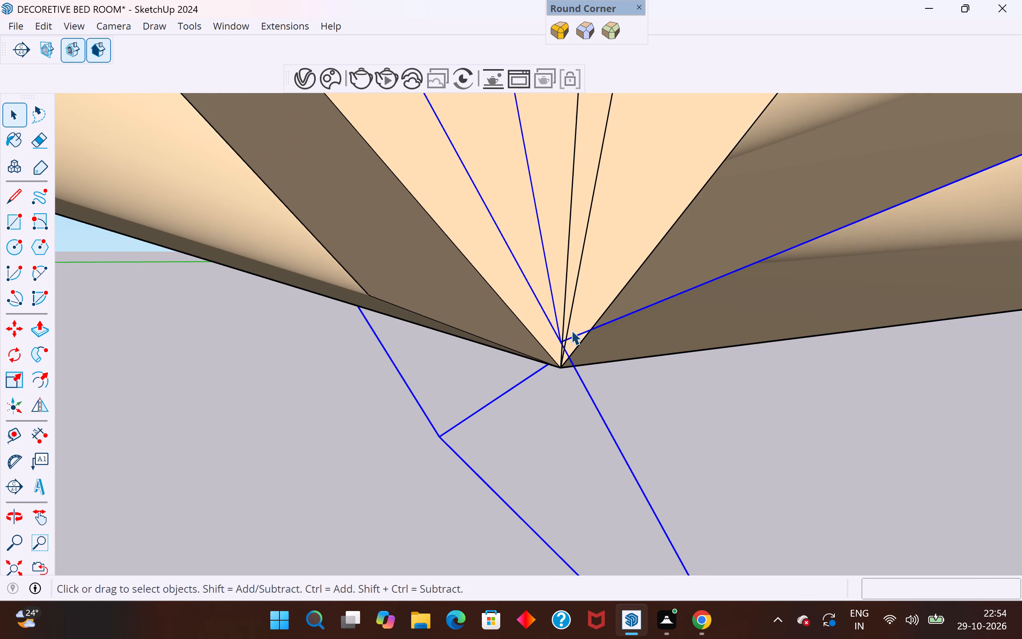
scroll(571, 330, up, 3)
key(m)
click(553, 343)
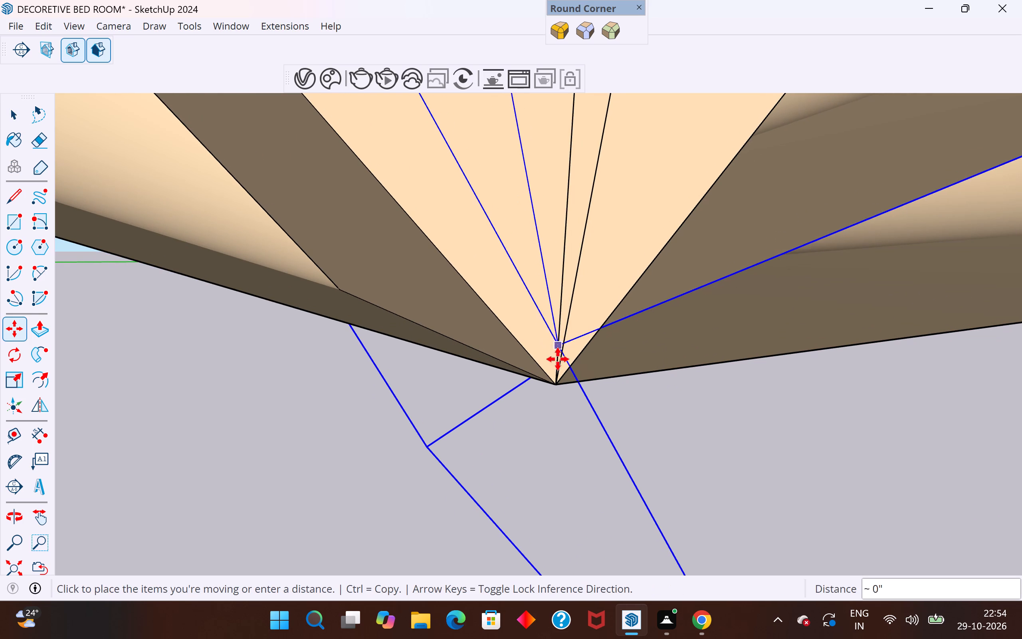
click(557, 384)
scroll(542, 413, down, 20)
scroll(542, 413, down, 1)
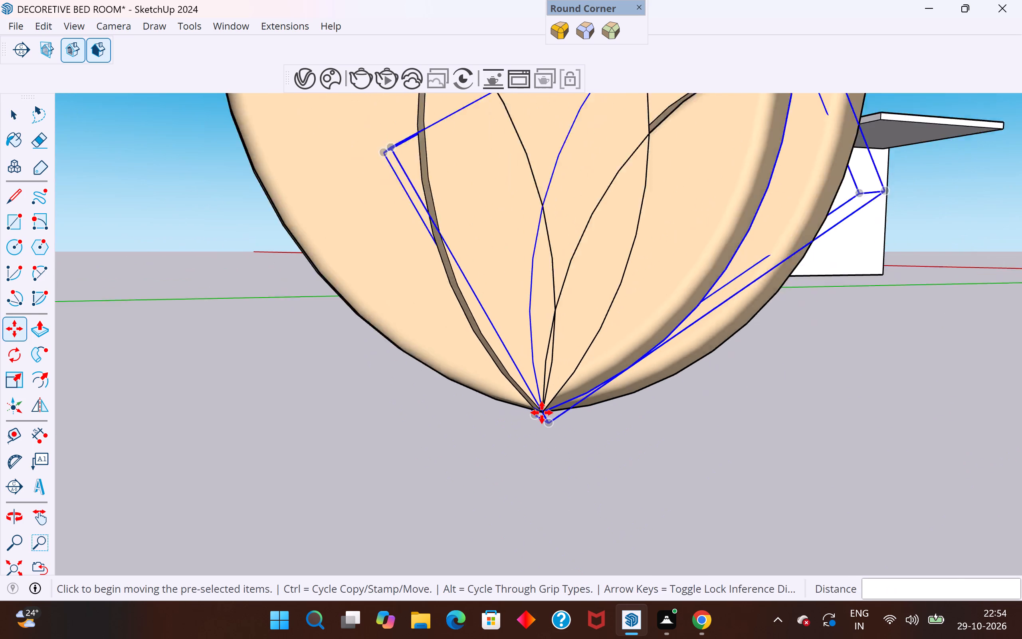
scroll(542, 413, down, 7)
middle_drag(717, 399, 107, 454)
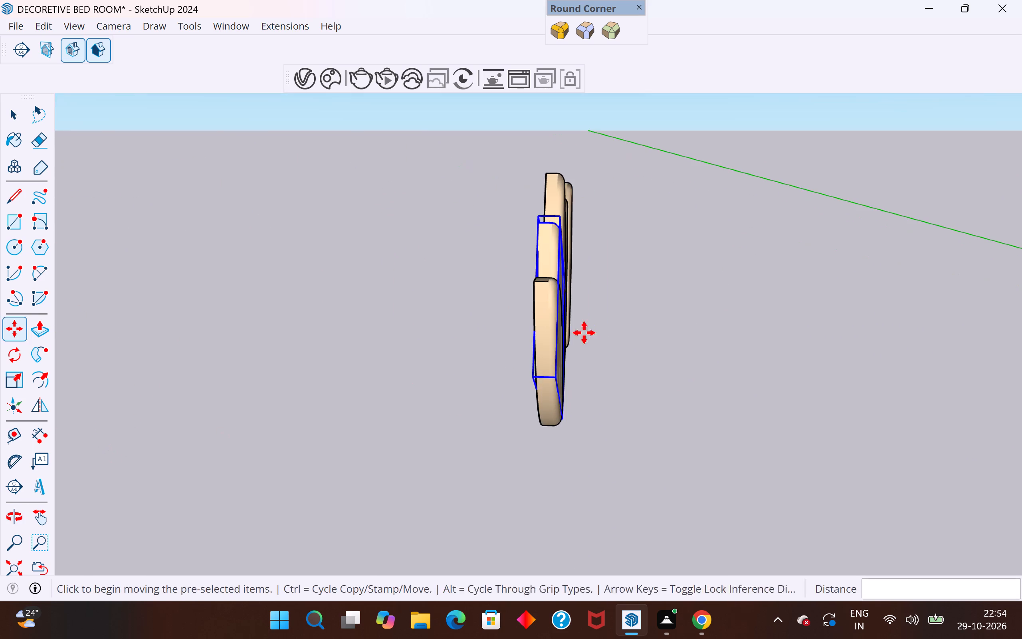
middle_drag(584, 333, 259, 366)
middle_drag(503, 378, 329, 347)
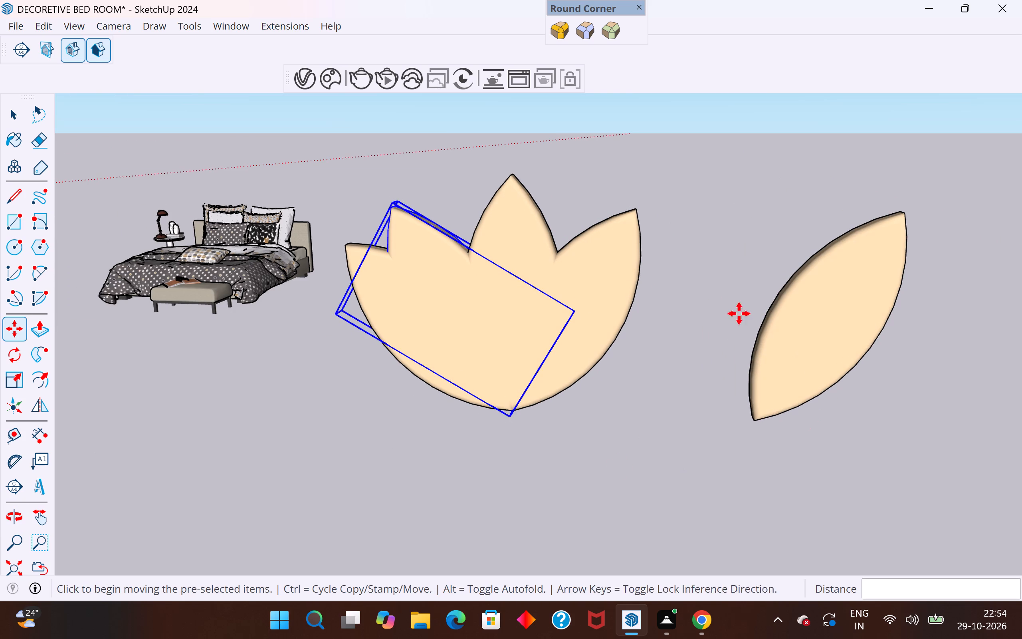
Rotate the outermost bed-side petal 15° outward from the flower around a point near its bottom tip.
click(22, 117)
click(269, 143)
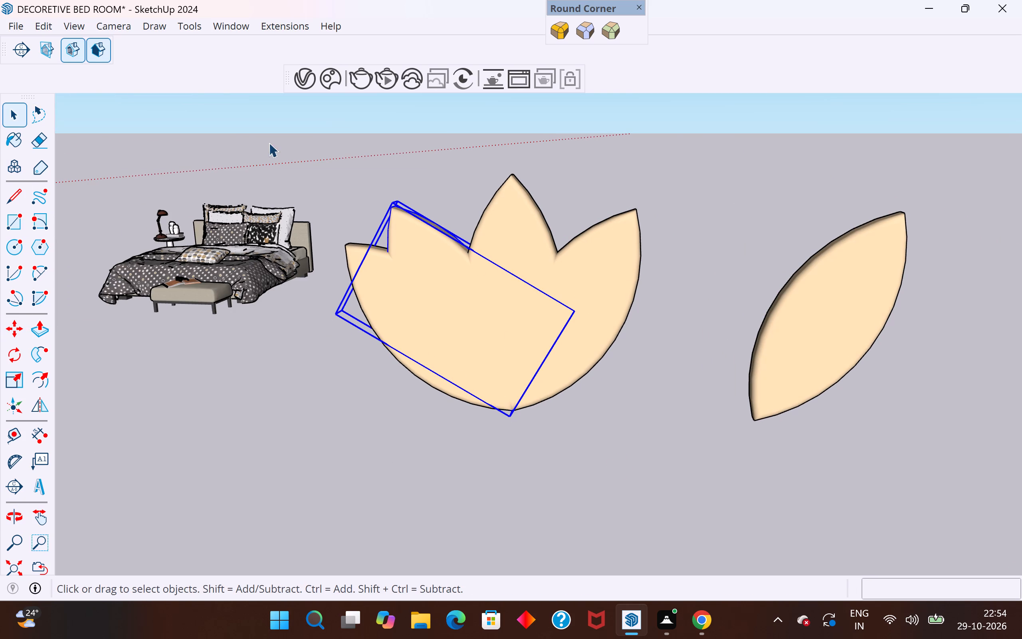
click(787, 362)
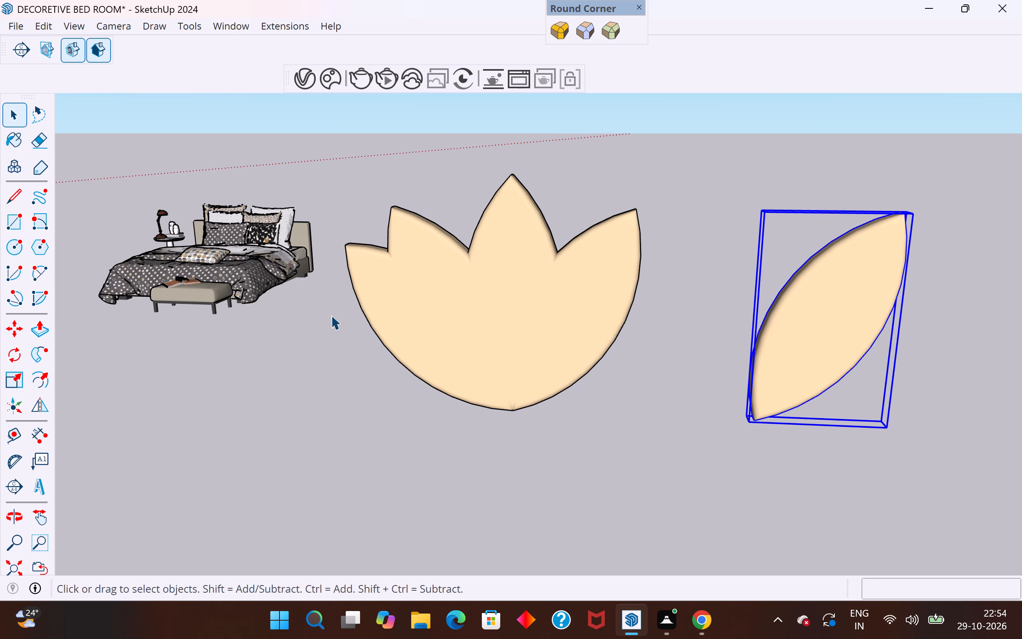
click(373, 269)
click(14, 358)
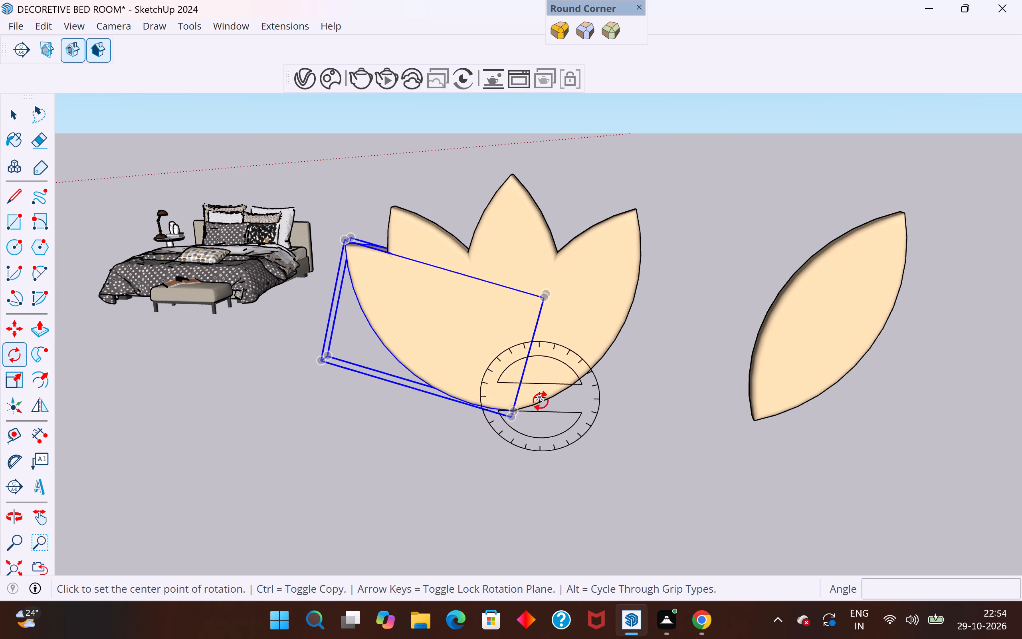
click(505, 387)
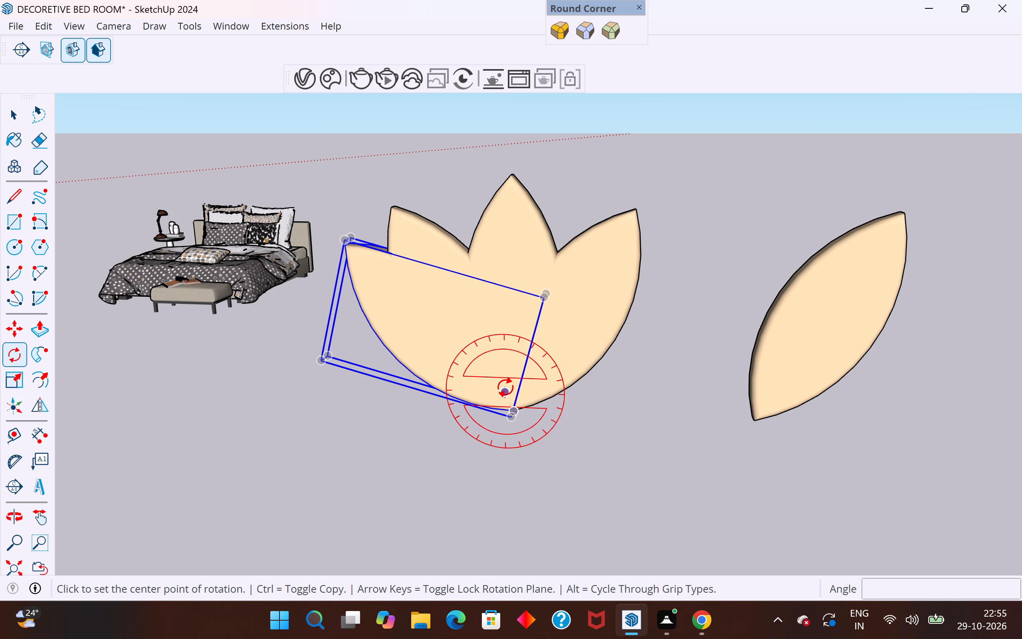
click(346, 243)
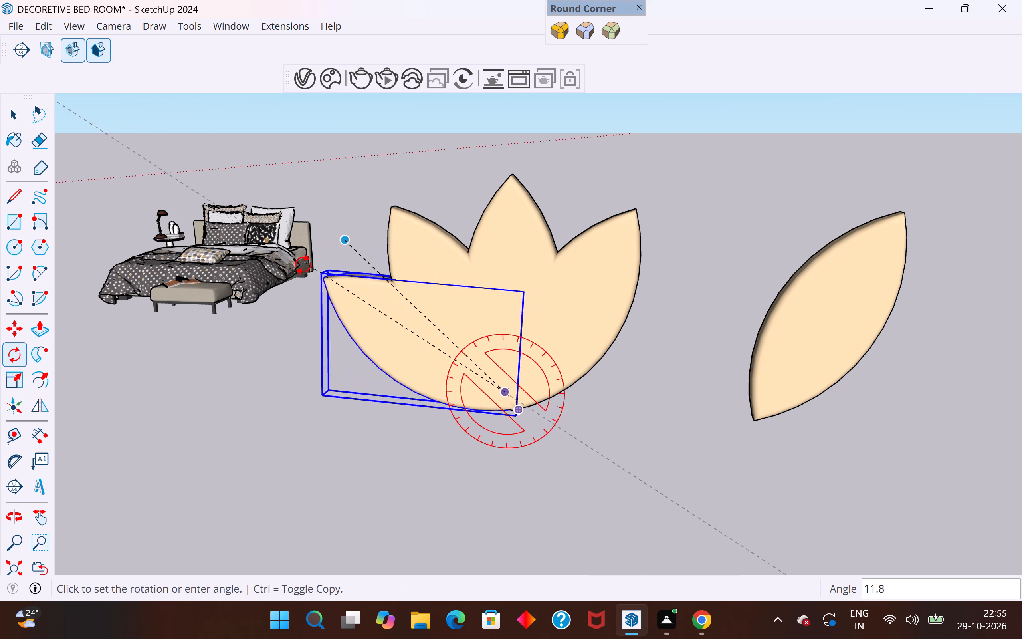
click(294, 273)
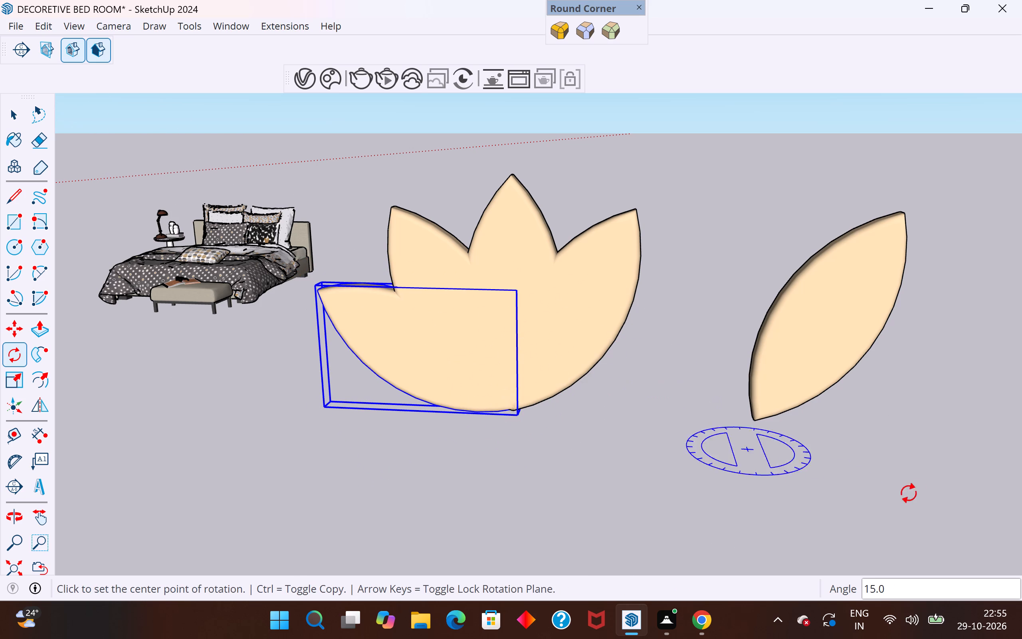
click(11, 113)
click(396, 175)
Move the detached petal by its bottom tip a short distance farther away from the flower.
click(787, 344)
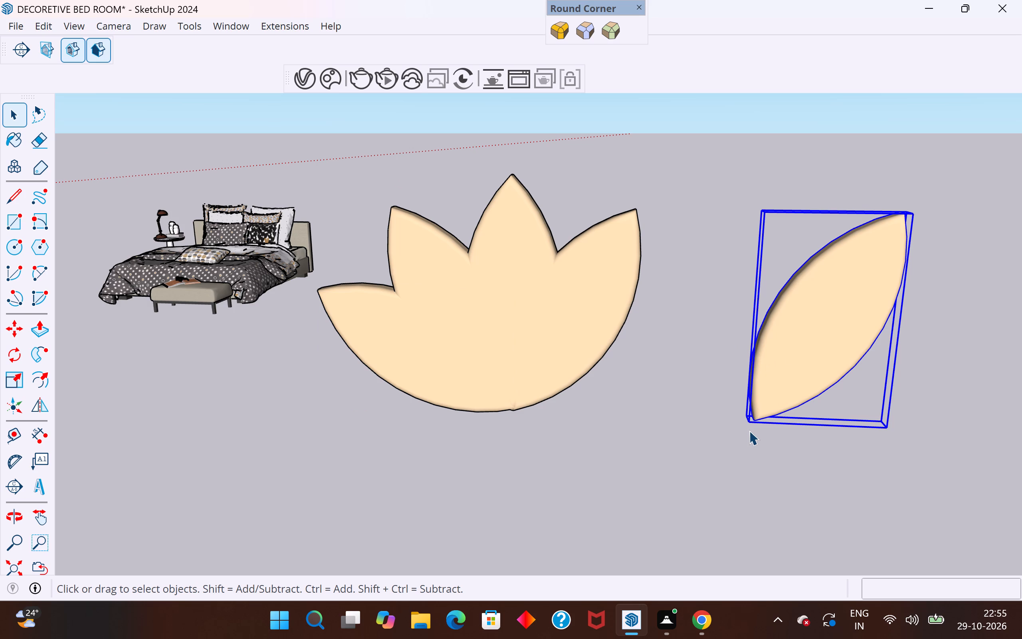
key(m)
click(753, 427)
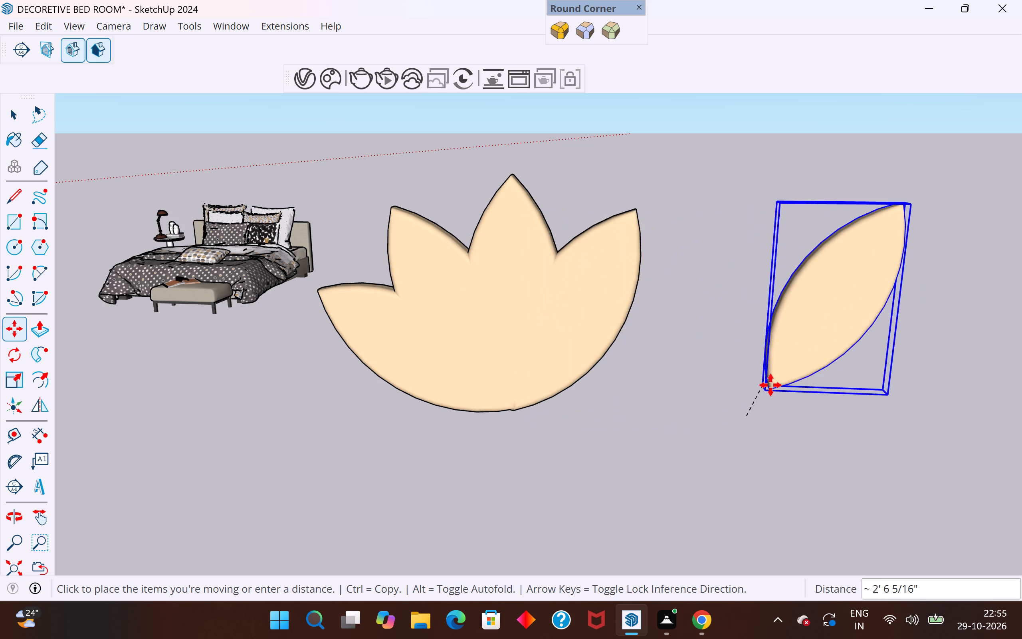
click(773, 391)
click(16, 120)
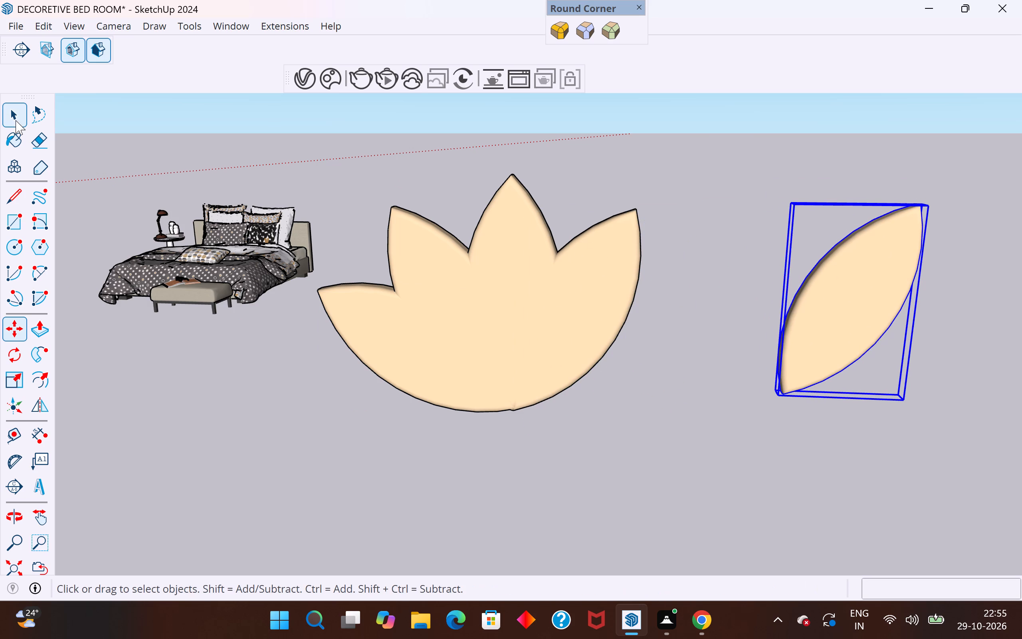
click(352, 162)
Move the outermost bed-side petal by its back bottom corner onto the flower's shared bottom tip.
scroll(503, 350, up, 6)
middle_drag(513, 423, 526, 349)
click(507, 377)
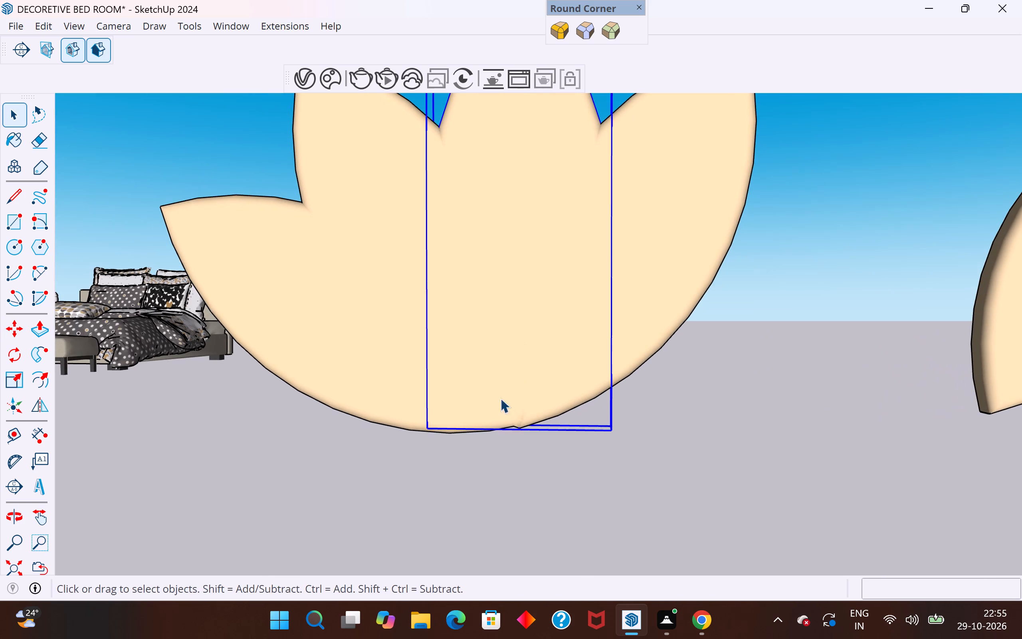
middle_drag(491, 444, 1021, 303)
middle_drag(580, 452, 916, 547)
scroll(705, 500, up, 2)
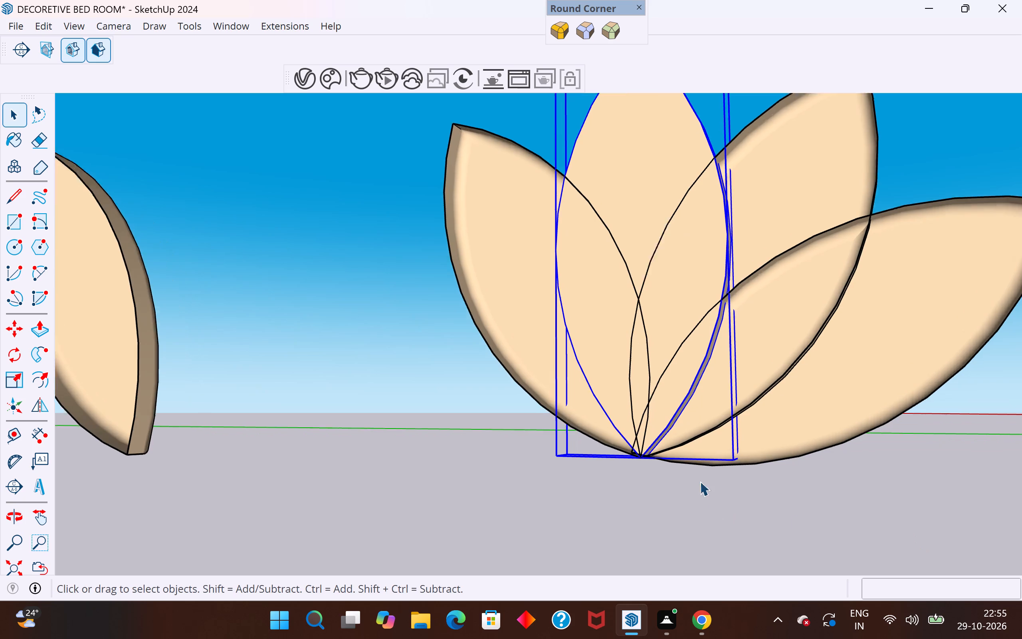
scroll(700, 481, up, 12)
middle_drag(606, 475, 825, 467)
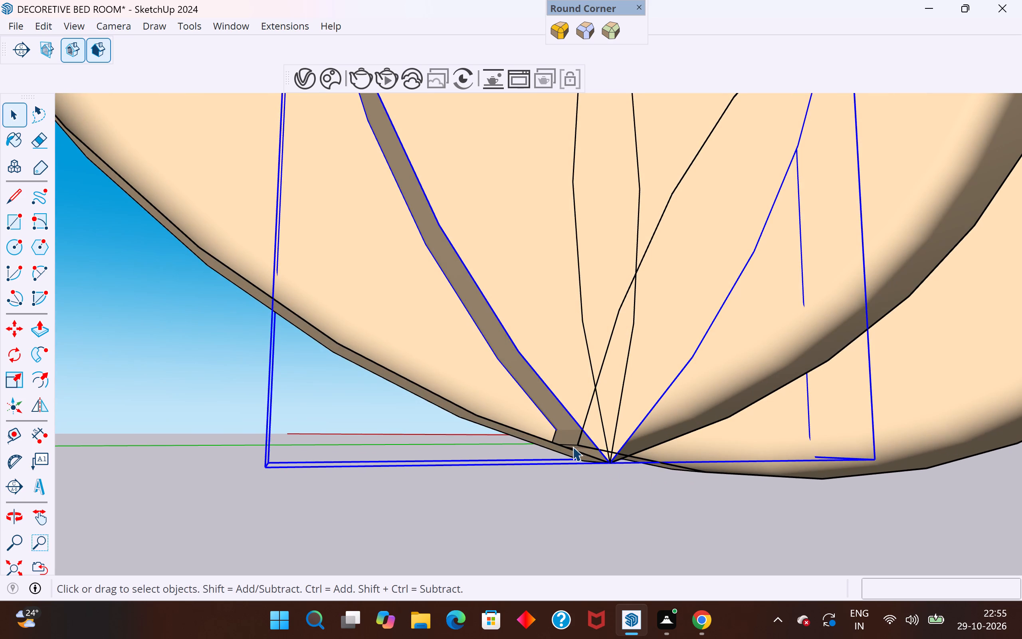
click(572, 447)
click(588, 499)
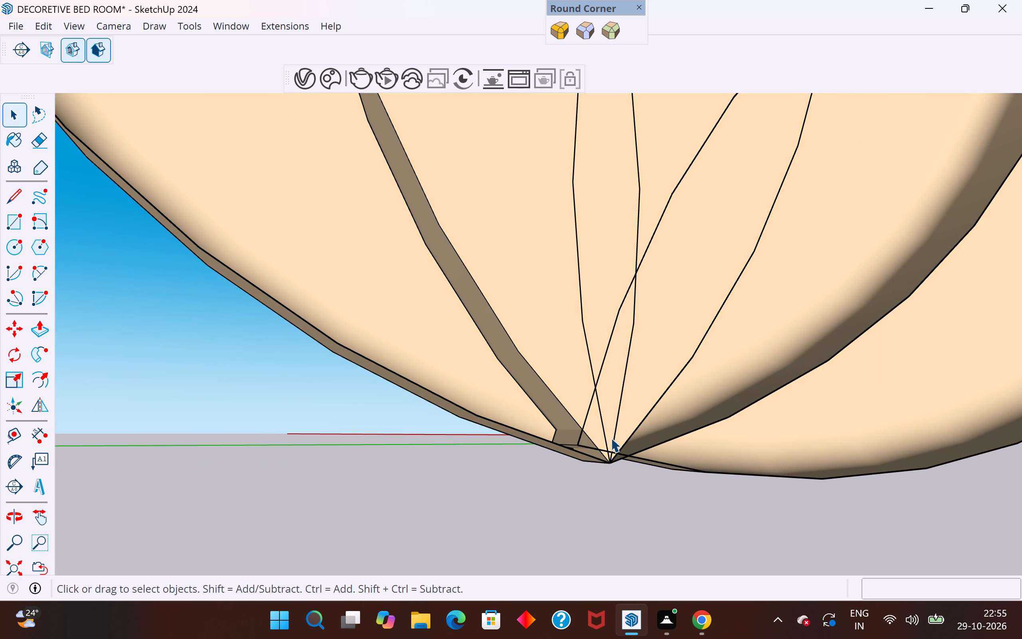
click(578, 439)
middle_drag(652, 523, 556, 568)
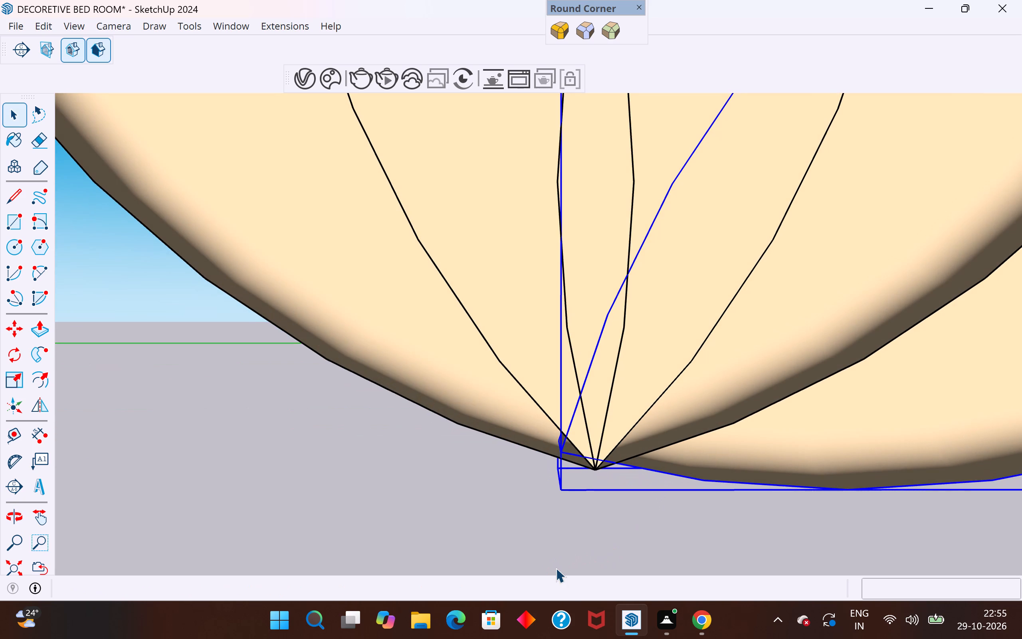
key(m)
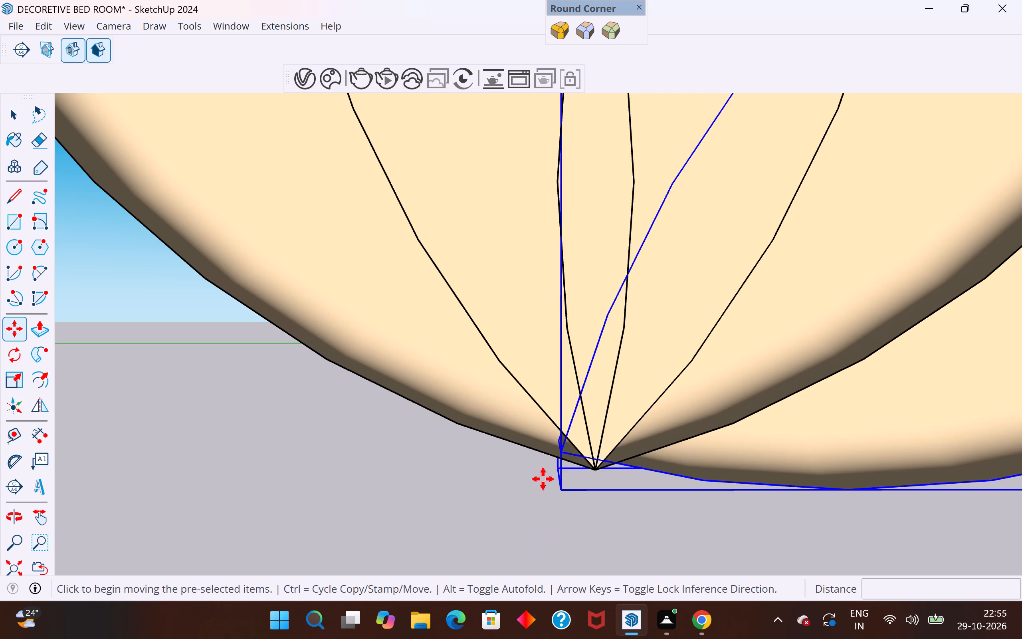
scroll(544, 474, up, 5)
middle_drag(584, 452, 619, 441)
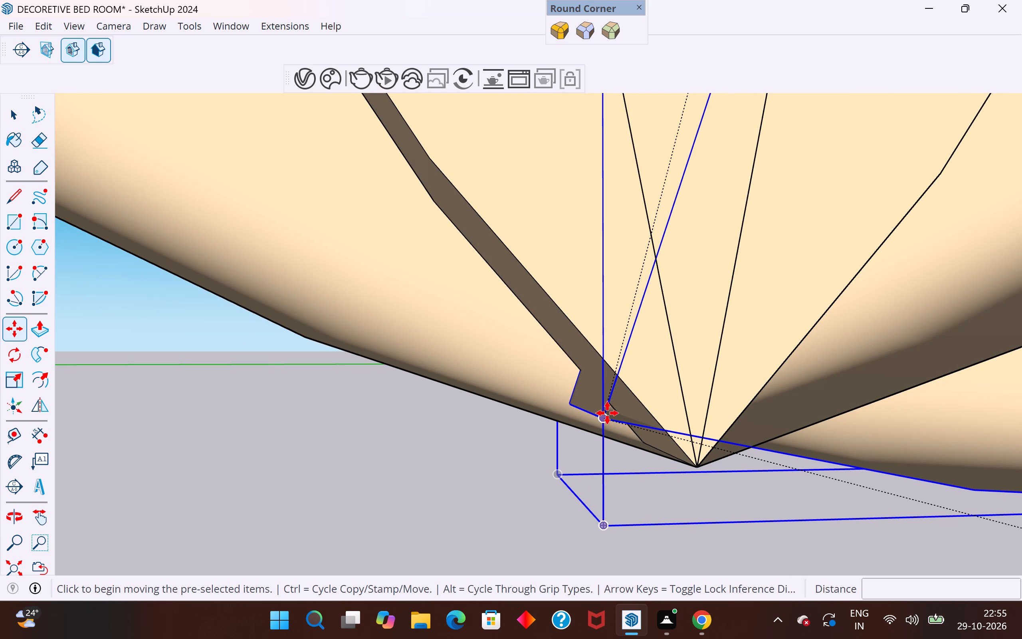
click(607, 413)
middle_drag(696, 464, 797, 342)
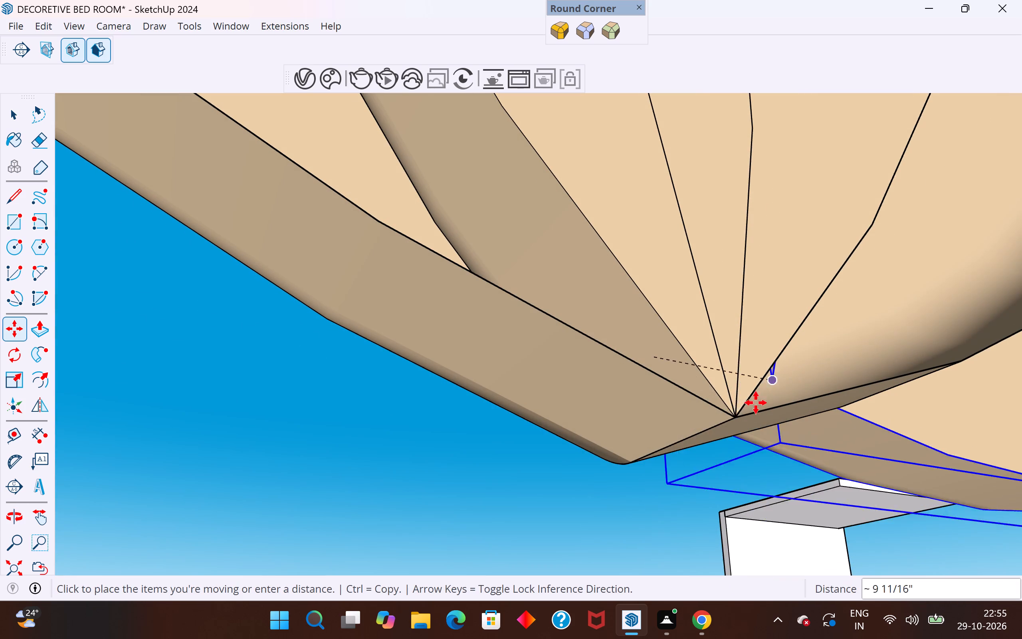
click(731, 416)
Nudge the outermost bed-side petal about 1/16" near the flower's shared bottom tip, then clear the selection.
scroll(527, 530, down, 10)
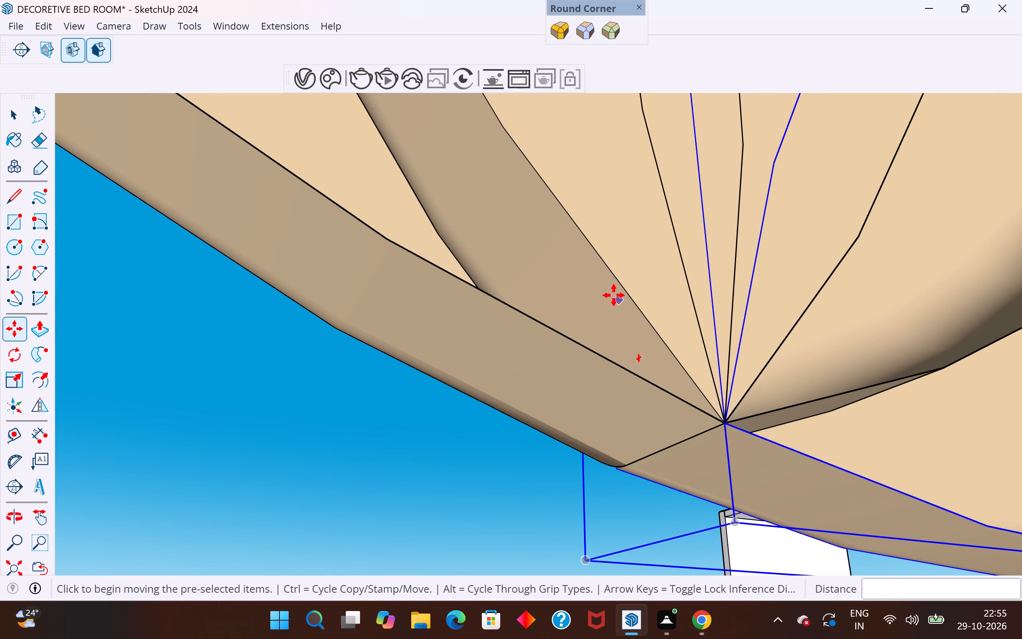
scroll(614, 295, down, 16)
middle_drag(585, 306, 296, 420)
middle_drag(759, 255, 286, 367)
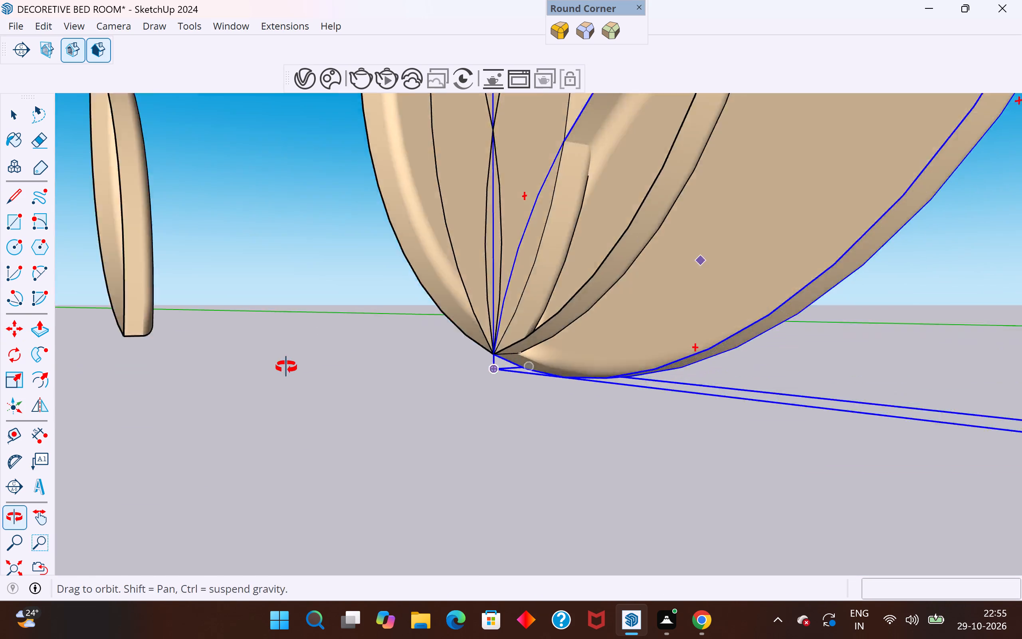
middle_drag(286, 367, 279, 369)
middle_drag(511, 351, 320, 346)
scroll(432, 369, up, 7)
middle_drag(489, 329, 296, 341)
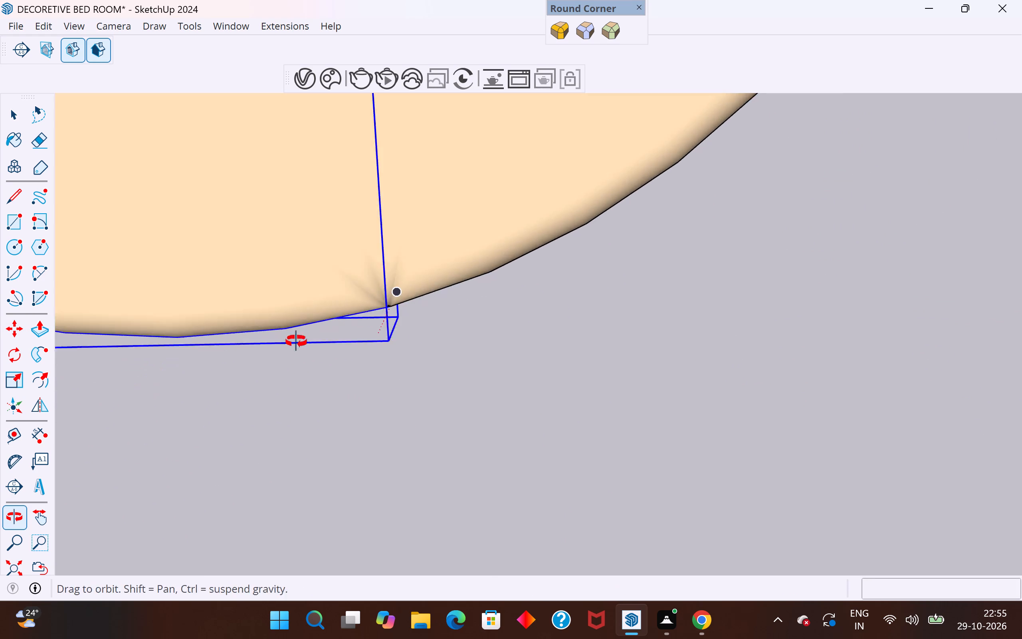
middle_drag(296, 341, 251, 349)
scroll(320, 300, up, 8)
click(392, 337)
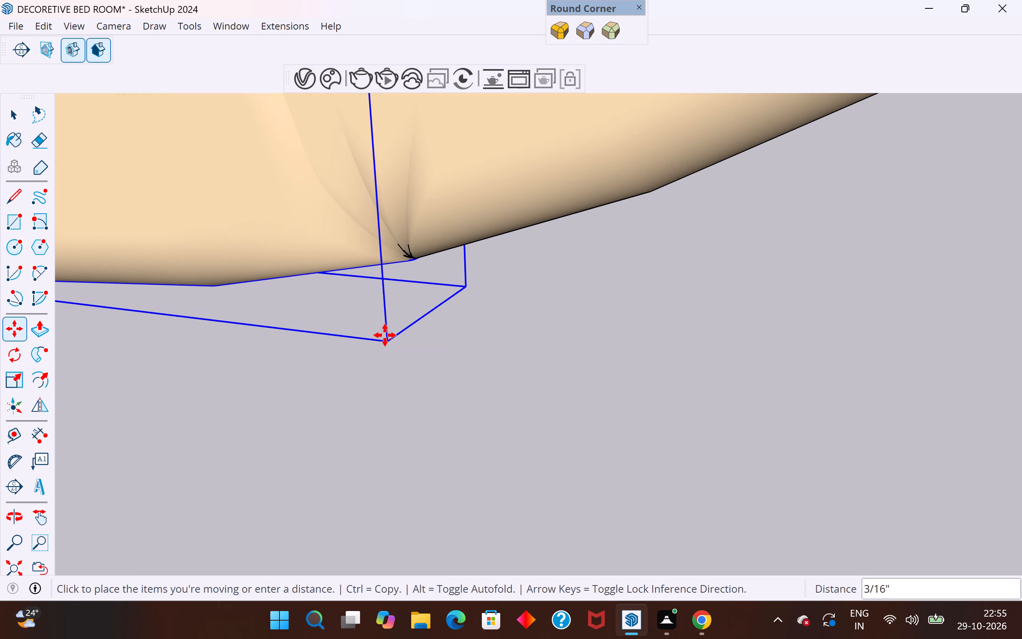
click(386, 333)
click(12, 112)
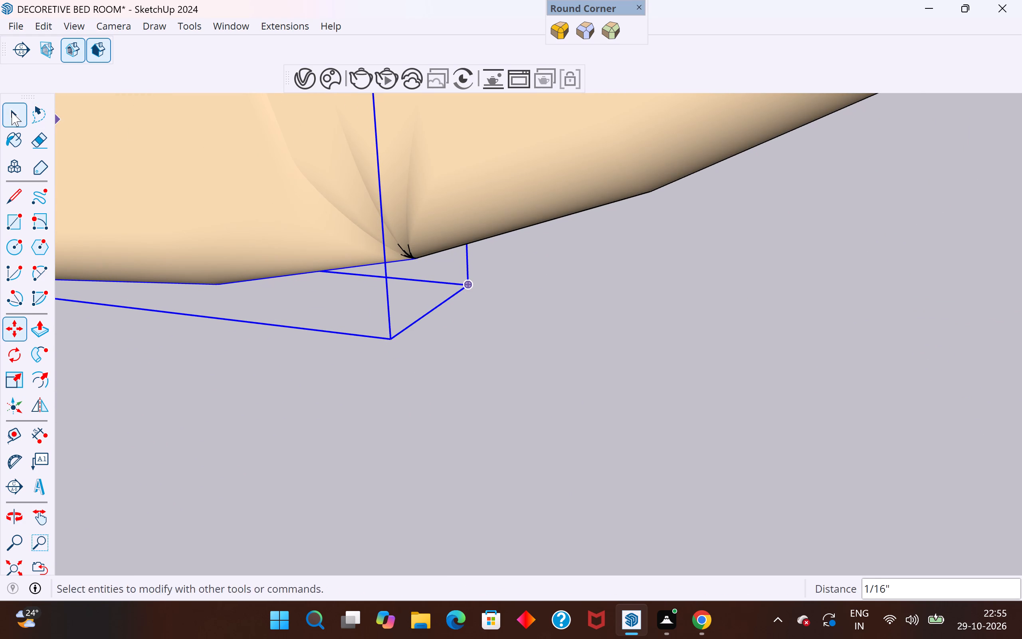
click(363, 438)
Move the detached petal about 7' 10" by its bottom tip back to the flower's shared tip.
scroll(595, 300, down, 20)
scroll(595, 300, down, 8)
middle_drag(545, 340, 594, 365)
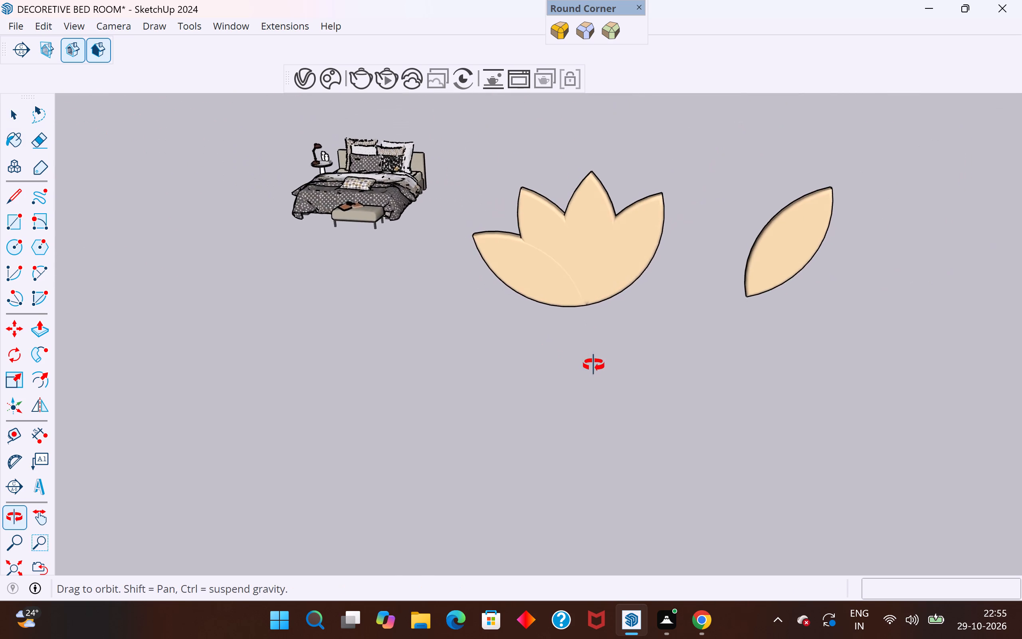
middle_drag(594, 365, 700, 393)
click(765, 231)
key(m)
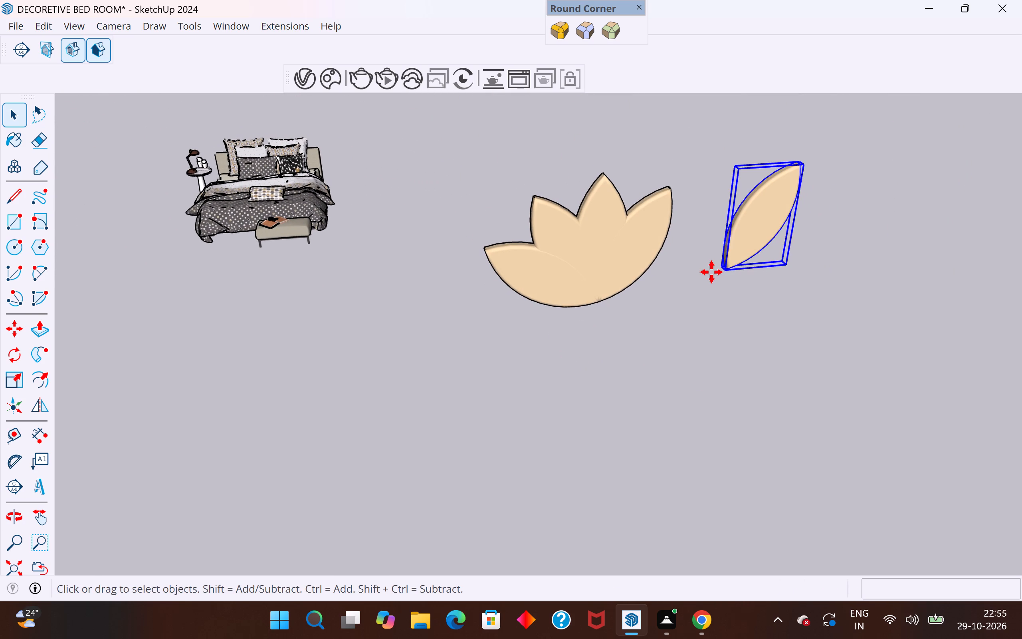
scroll(711, 272, up, 14)
click(752, 264)
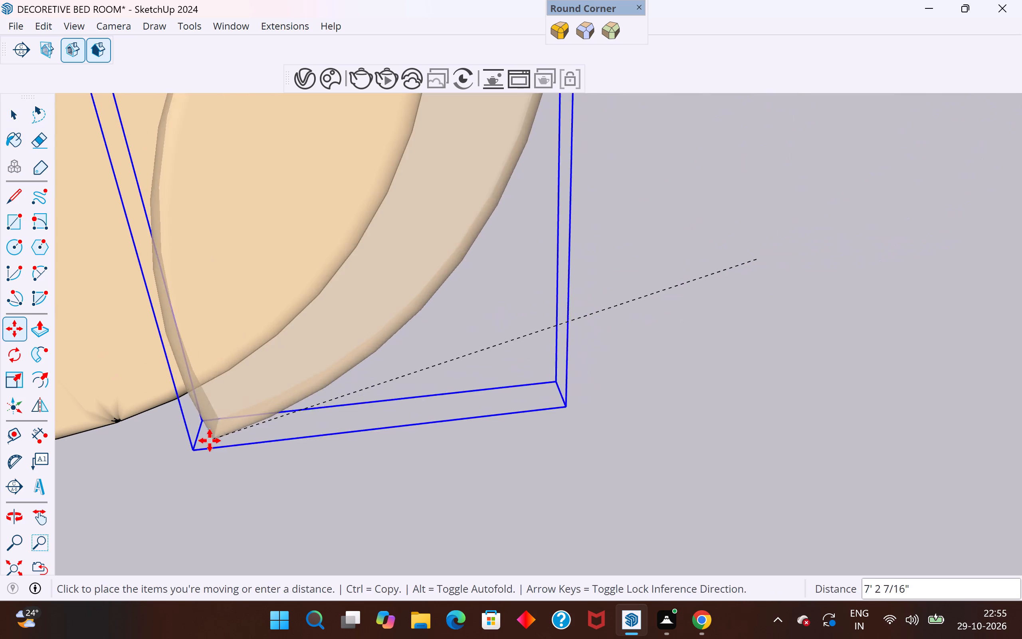
middle_drag(210, 441, 430, 261)
scroll(735, 271, down, 7)
scroll(525, 306, up, 6)
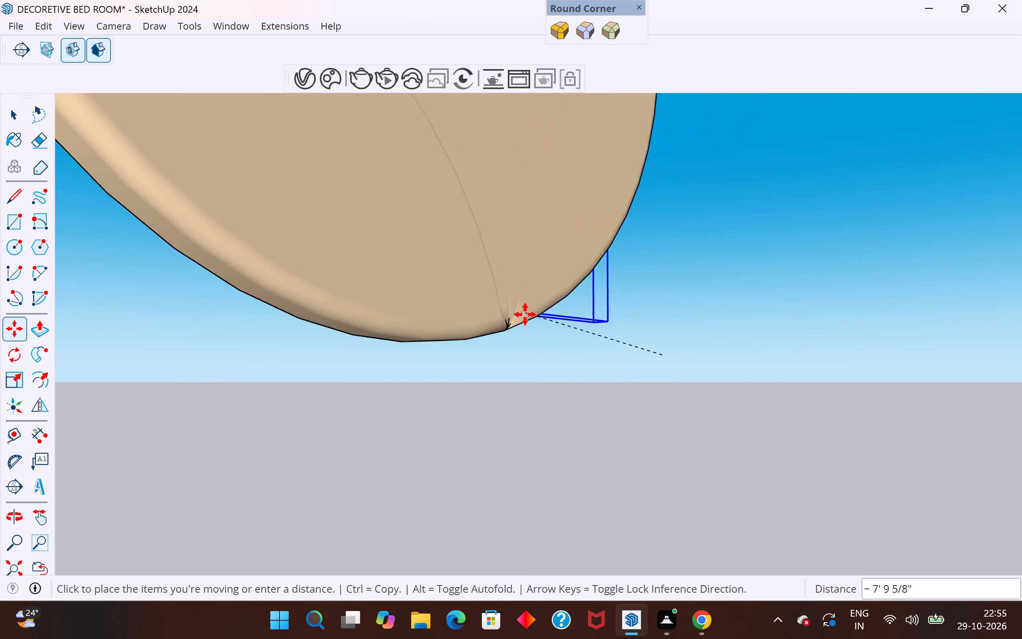
scroll(525, 314, up, 11)
scroll(516, 339, down, 6)
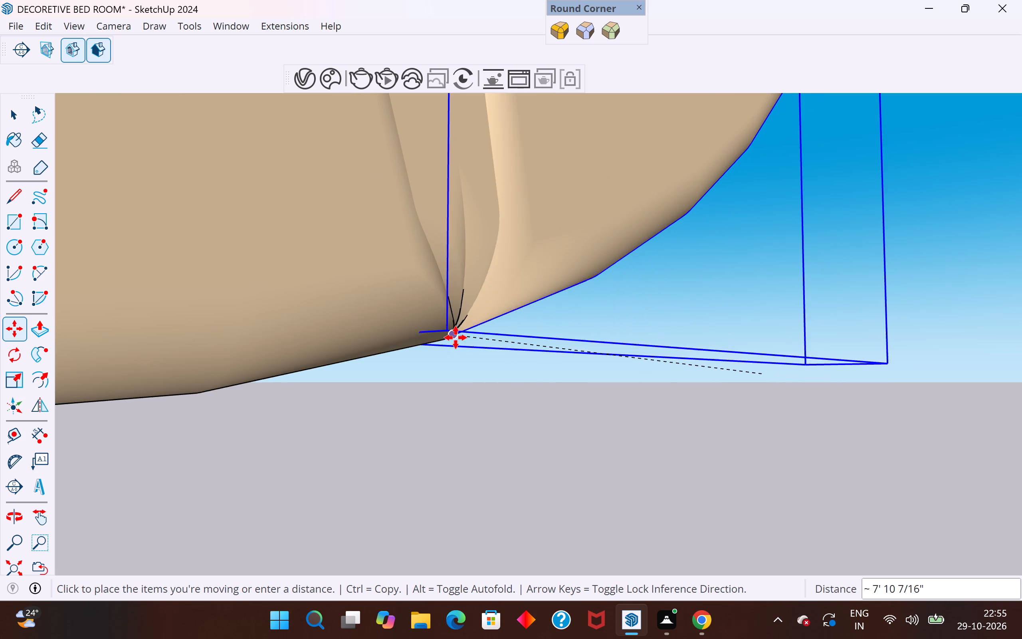
click(457, 333)
Adjust the returned petal from behind so its back bottom corner sits exactly on the flower's shared tip.
middle_drag(459, 379, 449, 304)
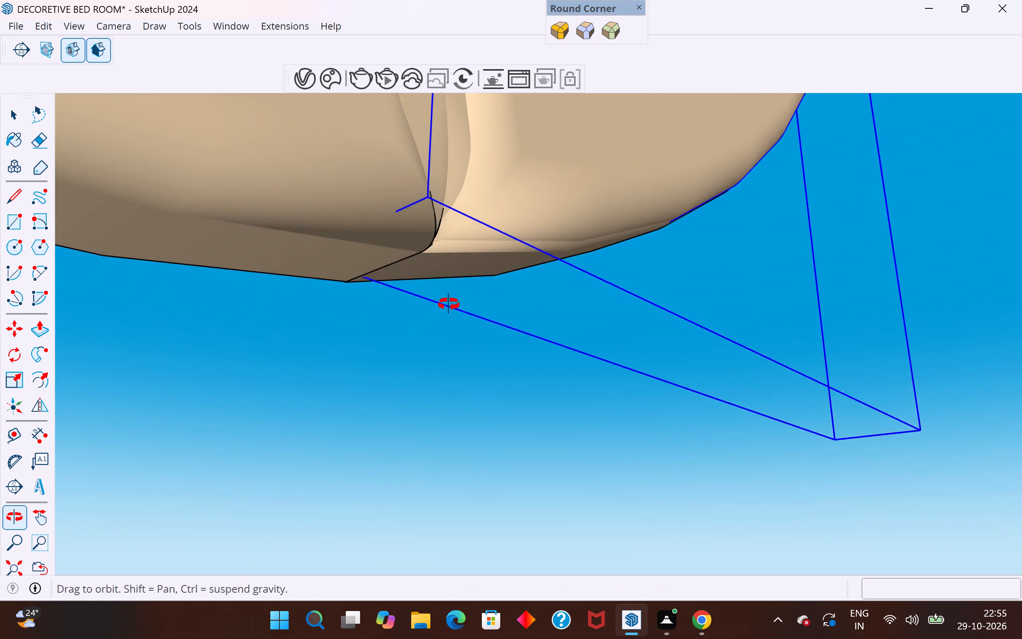
middle_drag(449, 304, 901, 442)
scroll(901, 442, up, 1)
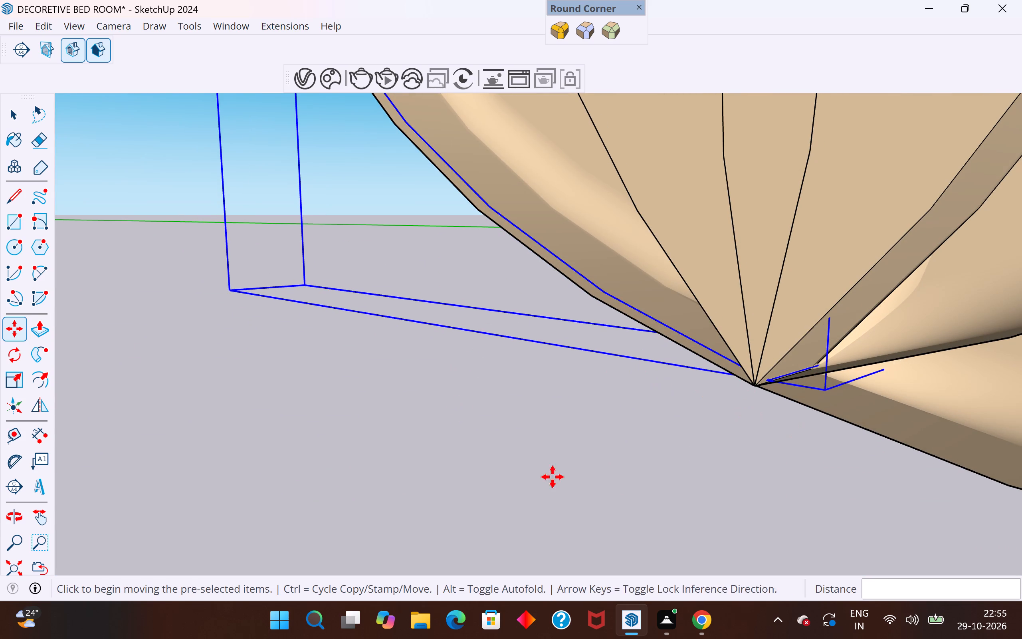
click(822, 393)
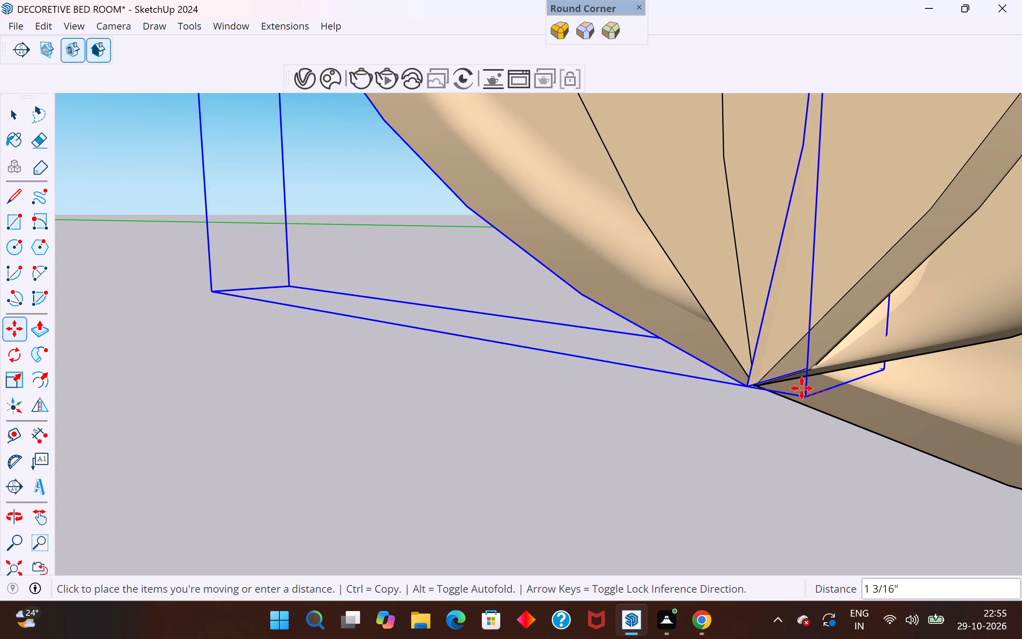
scroll(802, 388, up, 5)
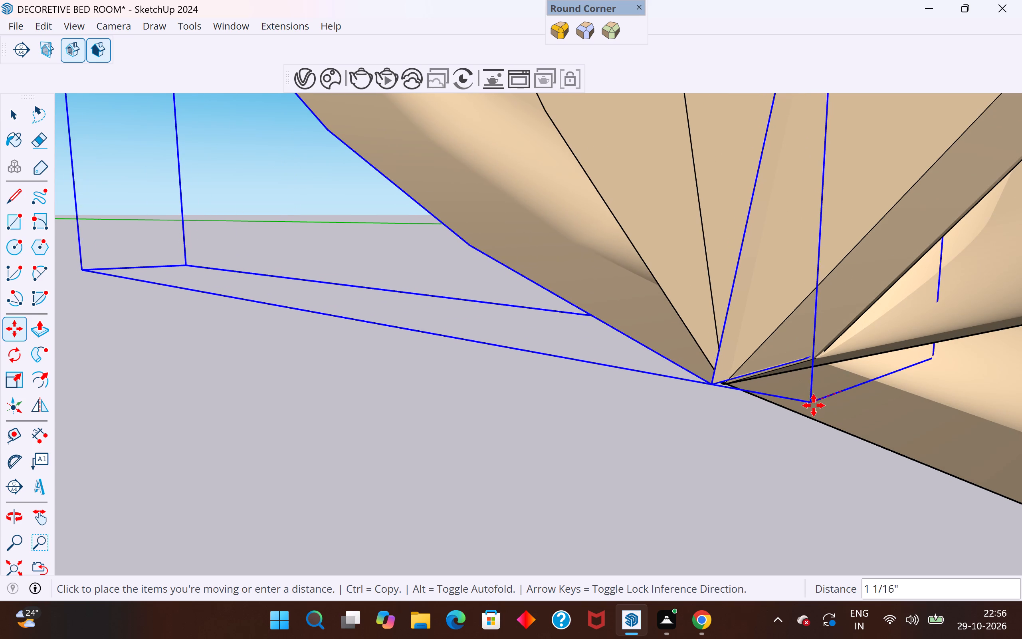
click(821, 405)
scroll(719, 376, up, 4)
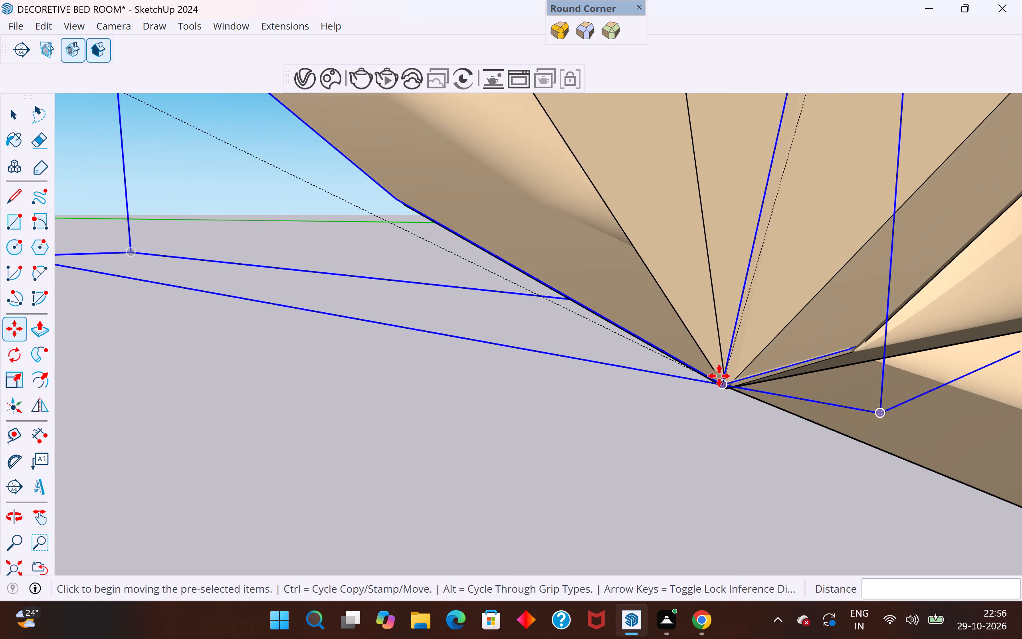
scroll(719, 376, up, 14)
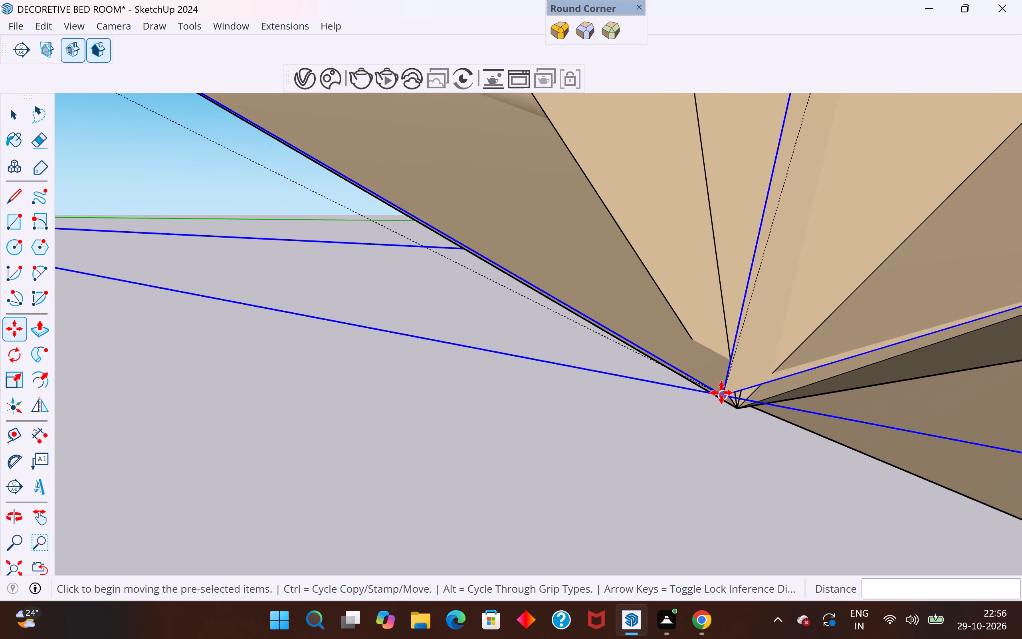
click(721, 393)
click(737, 409)
Examine the four-petal flower from the front alongside the bed and the room's arch wall.
scroll(717, 435, down, 16)
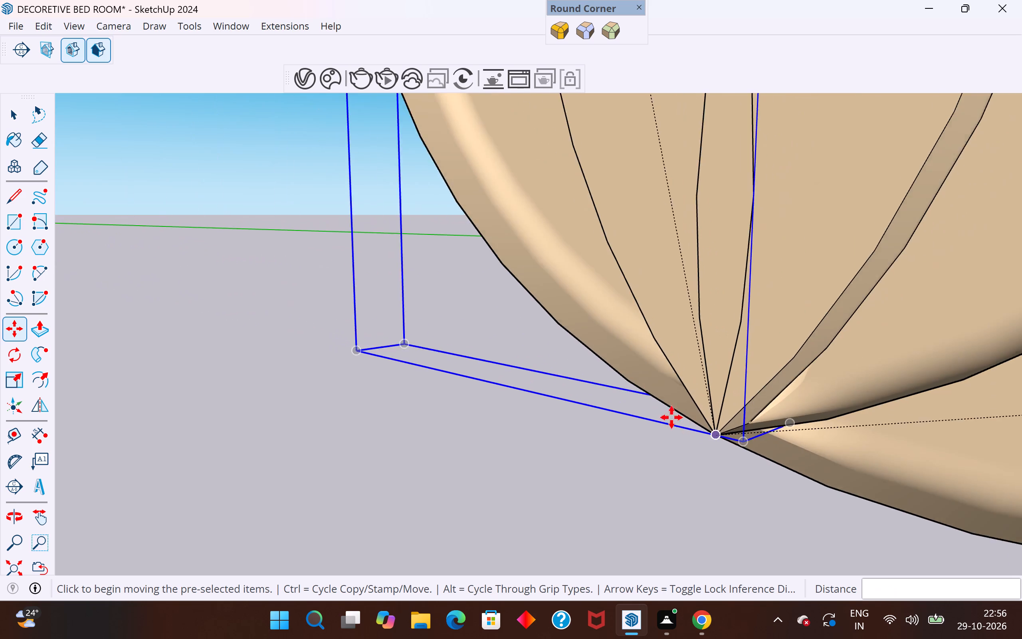
scroll(671, 417, down, 20)
scroll(671, 417, down, 3)
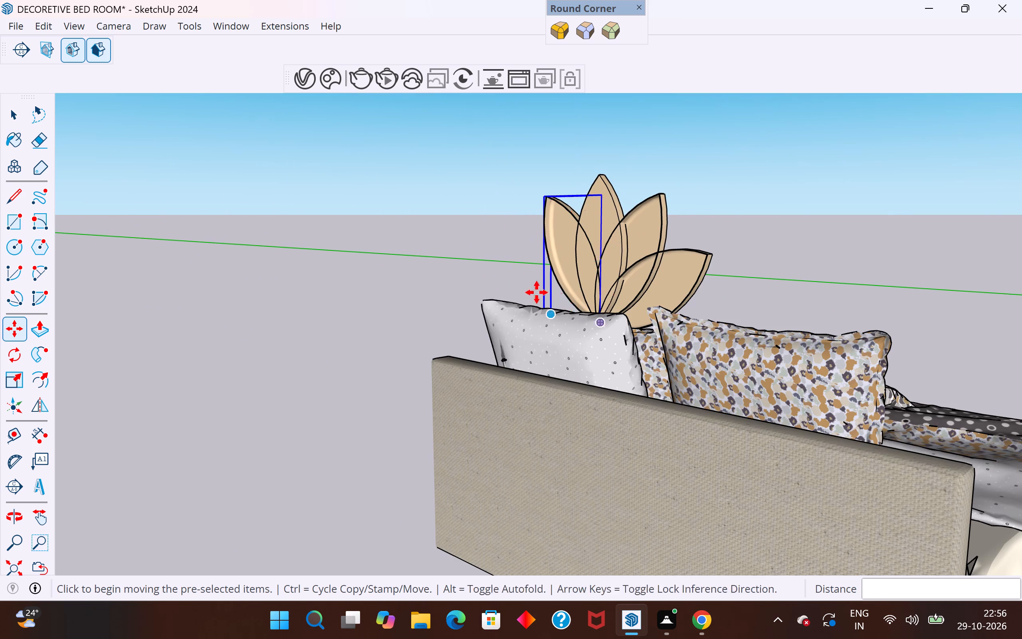
middle_drag(816, 280, 446, 316)
scroll(465, 302, down, 10)
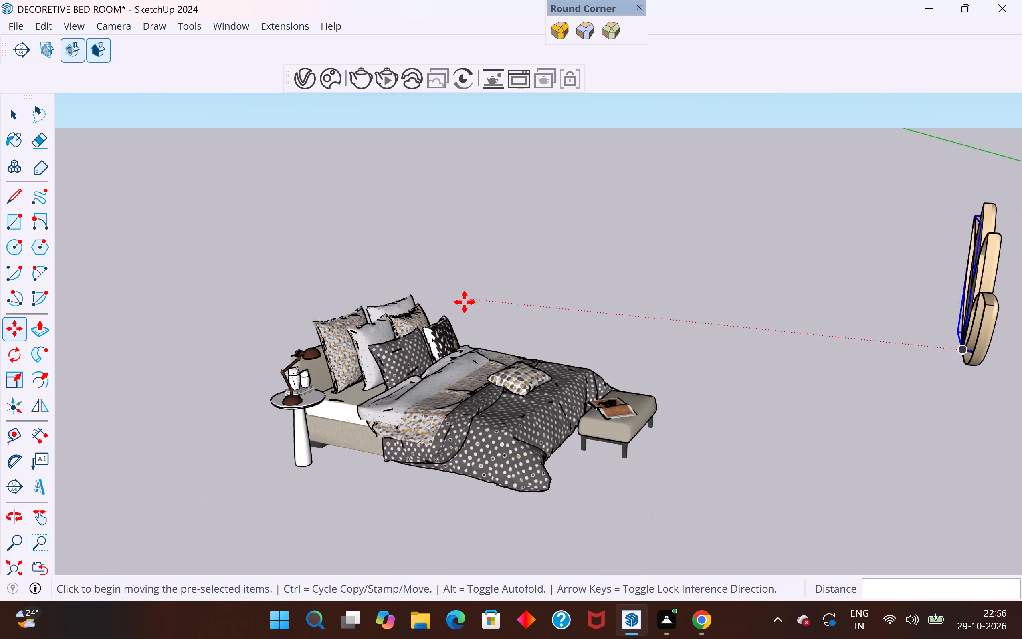
scroll(465, 302, down, 3)
middle_drag(881, 295, 608, 228)
scroll(608, 228, up, 1)
scroll(562, 303, down, 13)
scroll(556, 312, up, 1)
scroll(555, 313, down, 6)
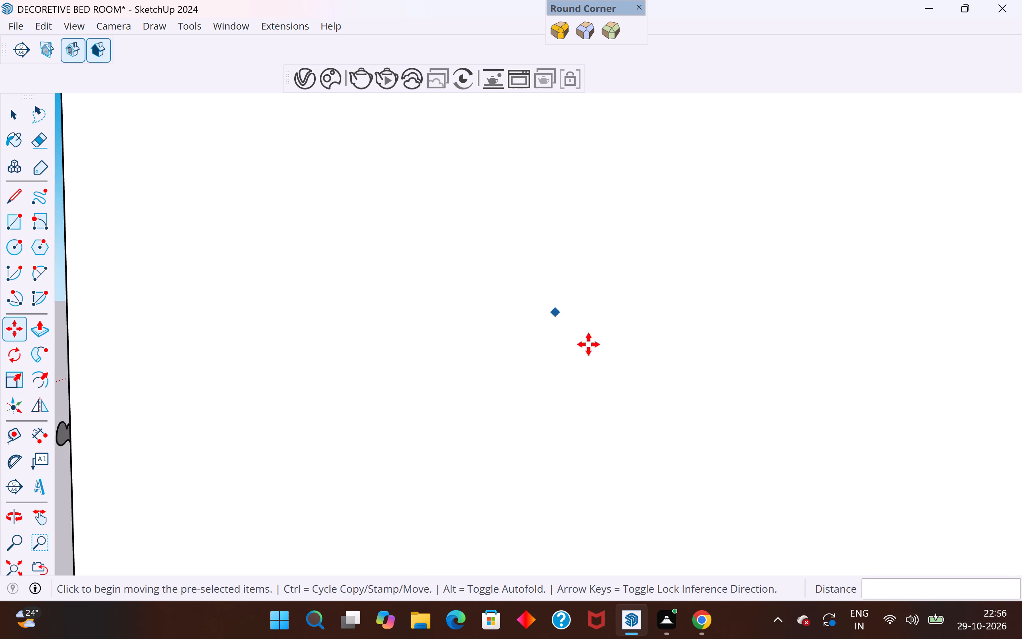
scroll(500, 402, down, 18)
scroll(496, 410, up, 1)
scroll(488, 412, down, 7)
scroll(488, 412, up, 1)
scroll(488, 412, down, 10)
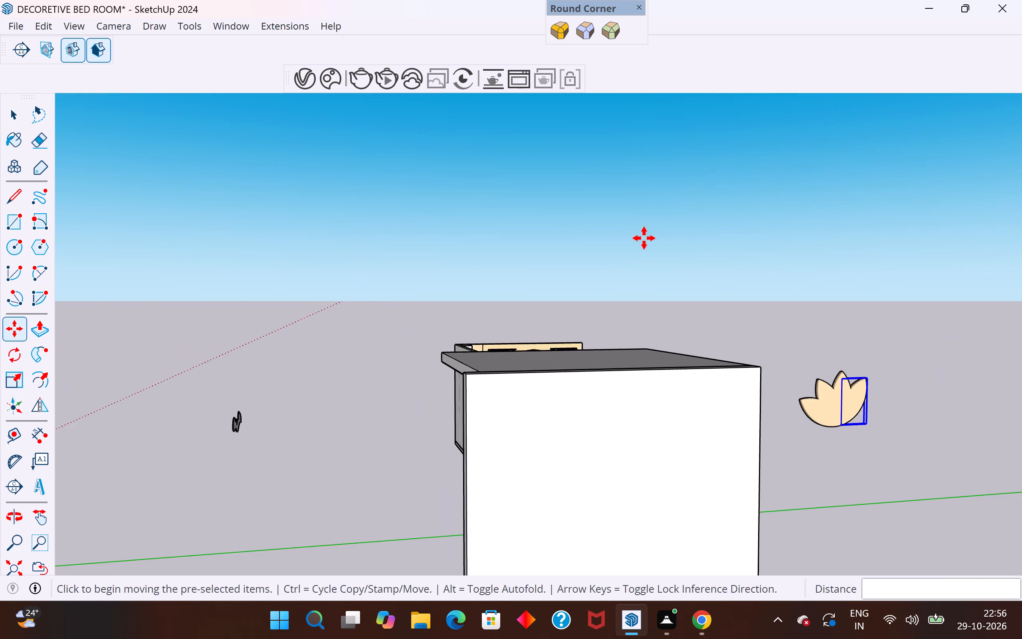
scroll(644, 238, down, 3)
middle_drag(816, 332, 689, 294)
scroll(836, 367, up, 4)
middle_drag(873, 377, 885, 444)
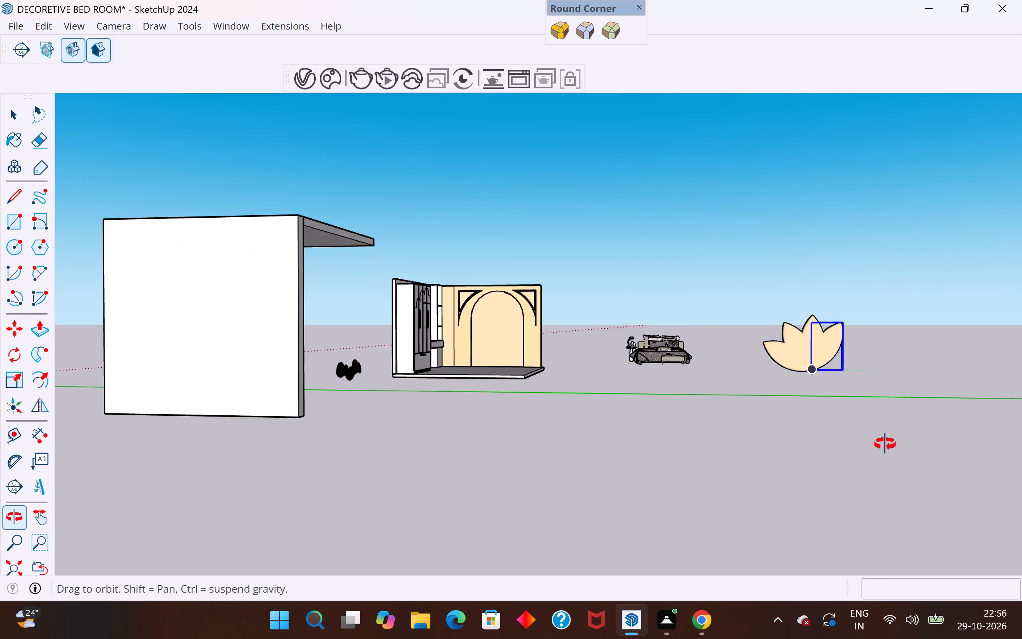
middle_drag(885, 444, 888, 462)
scroll(852, 341, up, 8)
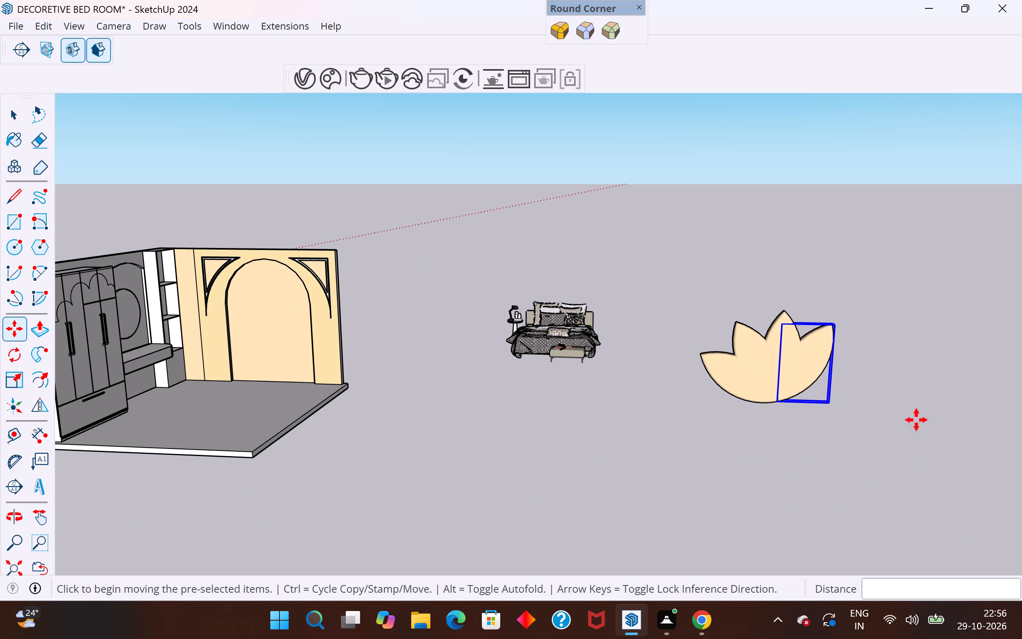
middle_drag(768, 414, 769, 435)
scroll(765, 435, up, 1)
scroll(704, 395, down, 3)
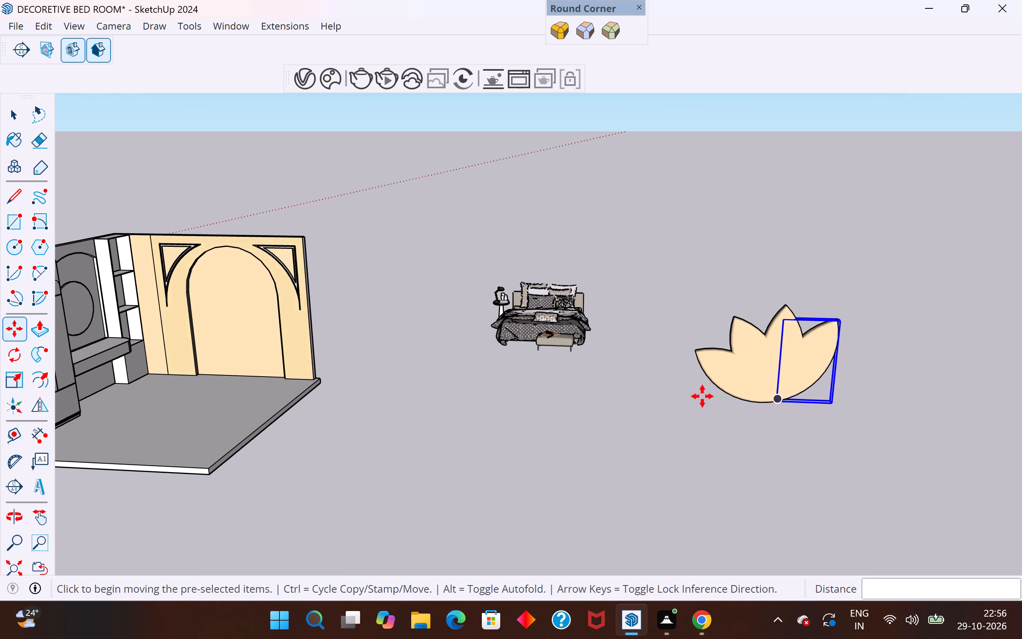
scroll(702, 396, down, 8)
scroll(765, 374, up, 4)
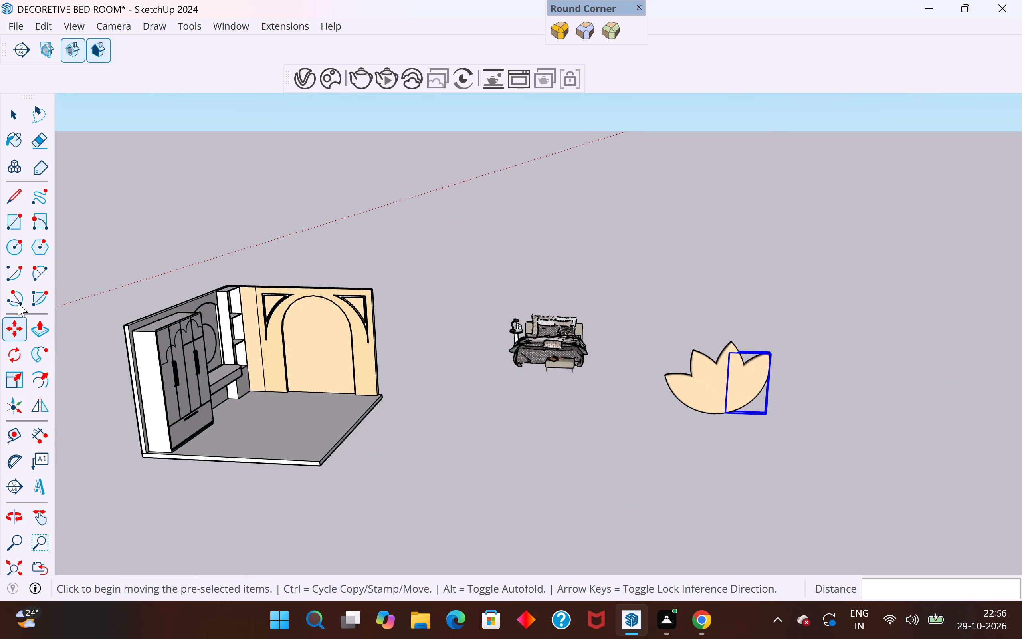
Copy the flower's outermost petal on the side away from the bed, placing it about 4' 11" outward.
click(25, 109)
click(422, 270)
click(750, 378)
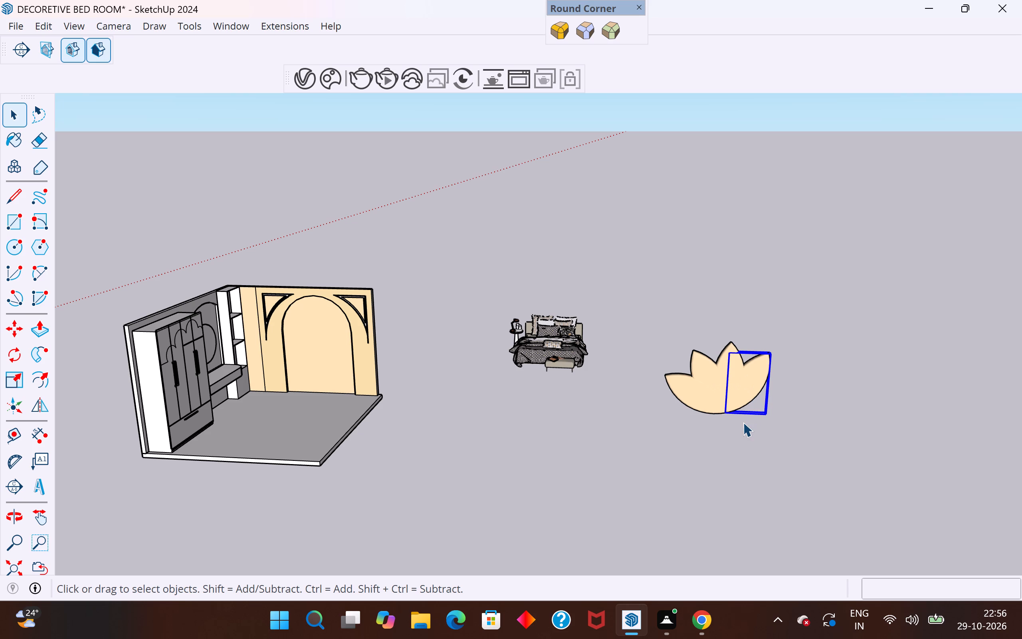
key(m)
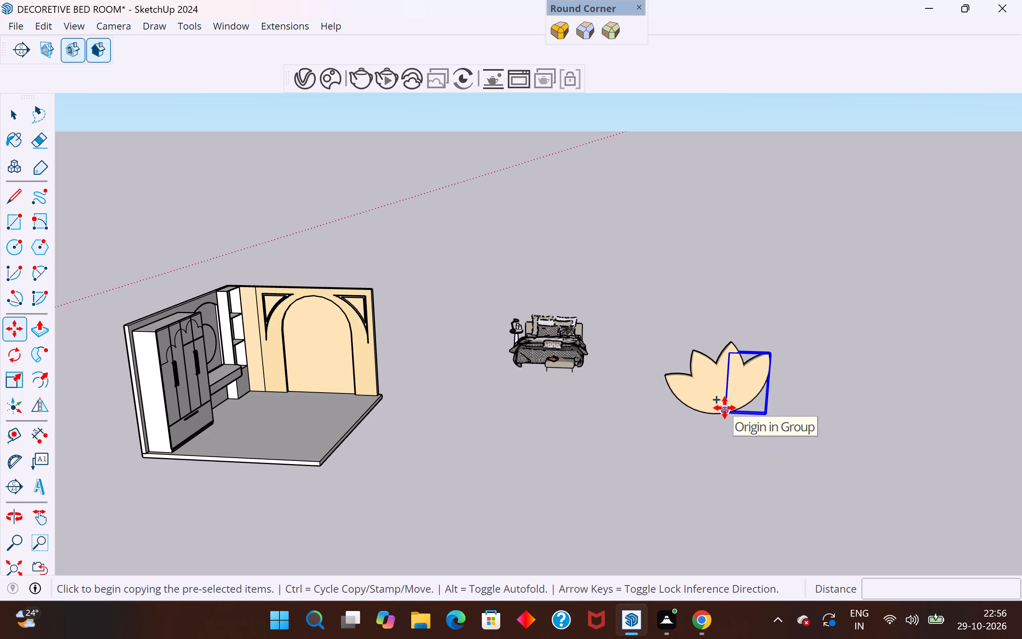
click(725, 408)
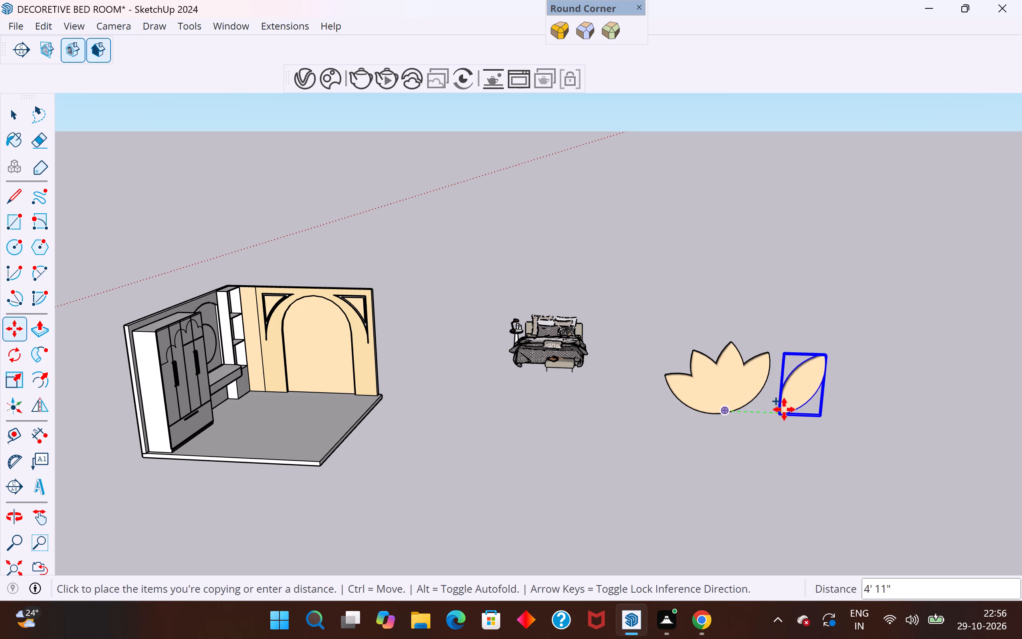
click(784, 409)
Rotate the copied petal about 25° outward around its bottom tip.
click(15, 361)
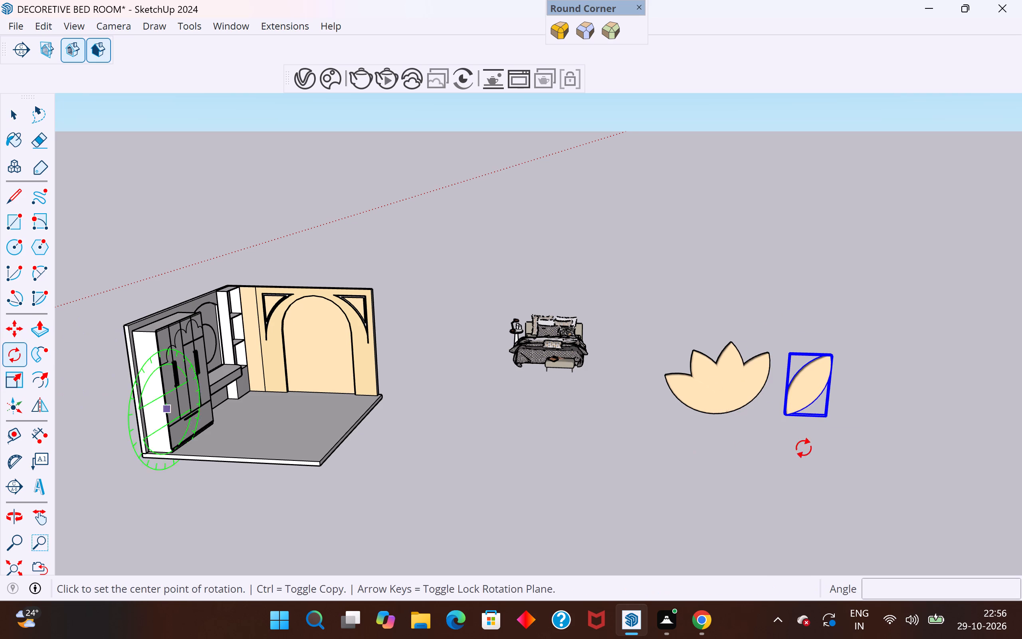
click(792, 403)
click(839, 351)
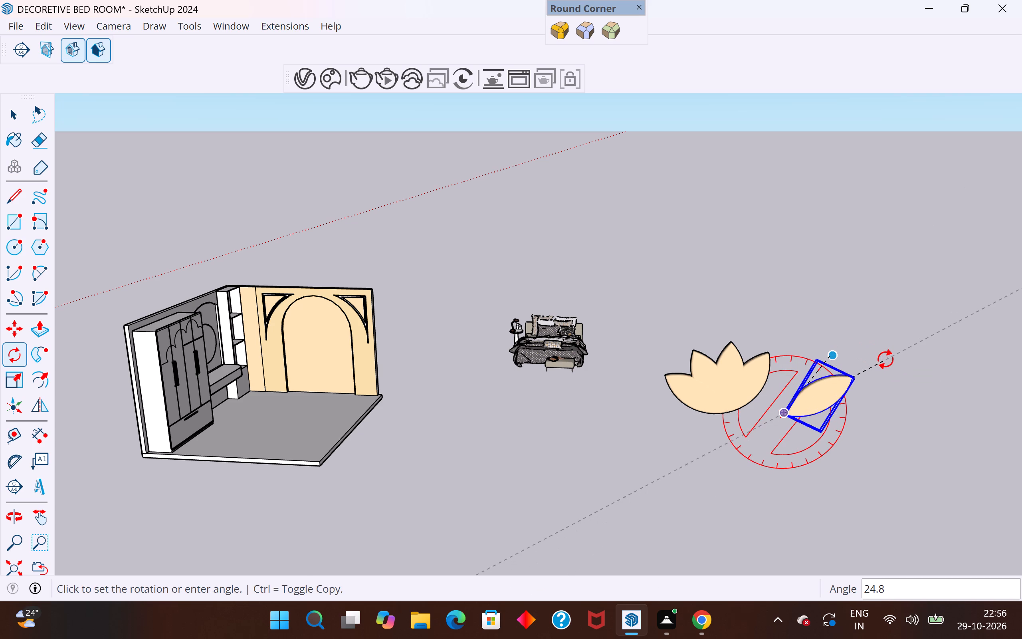
click(885, 359)
click(26, 112)
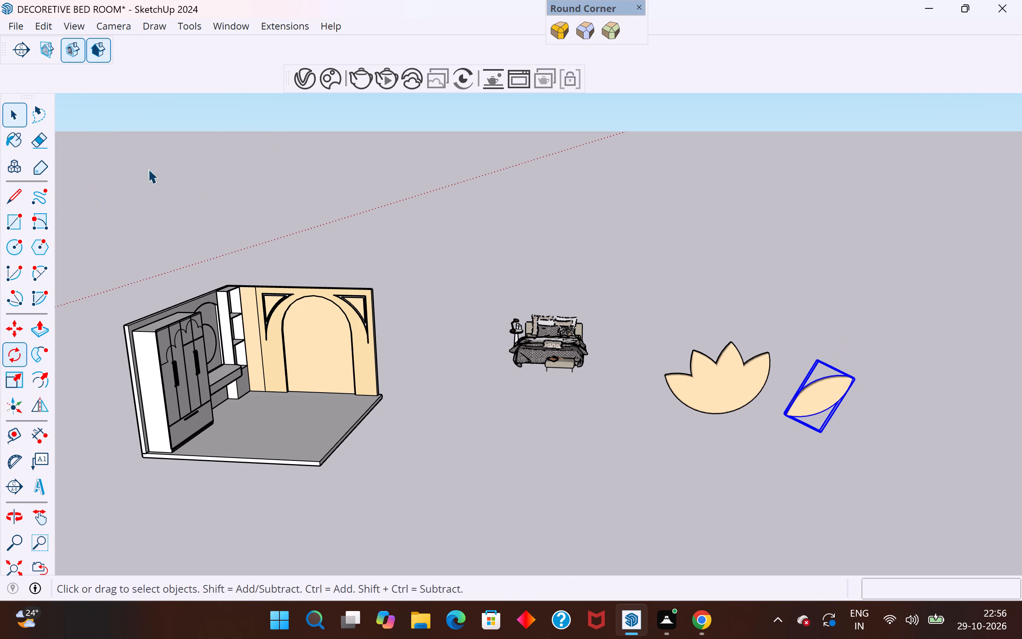
click(317, 188)
Move the rotated petal about 5' 1 3/4" by its bottom tip to the flower's shared bottom tip.
scroll(758, 355, up, 4)
click(804, 413)
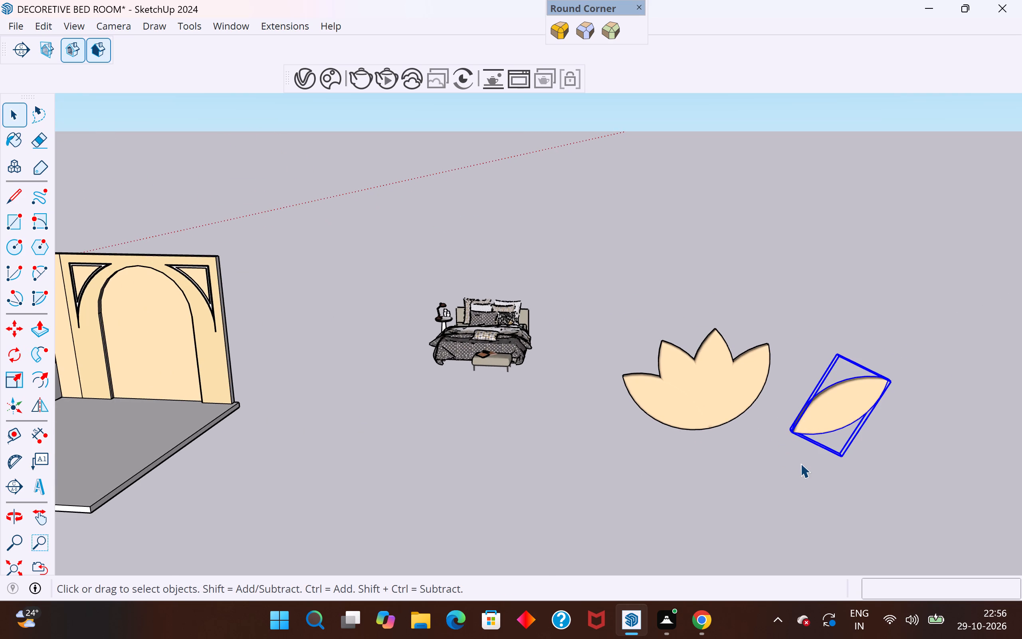
key(m)
scroll(799, 448, up, 13)
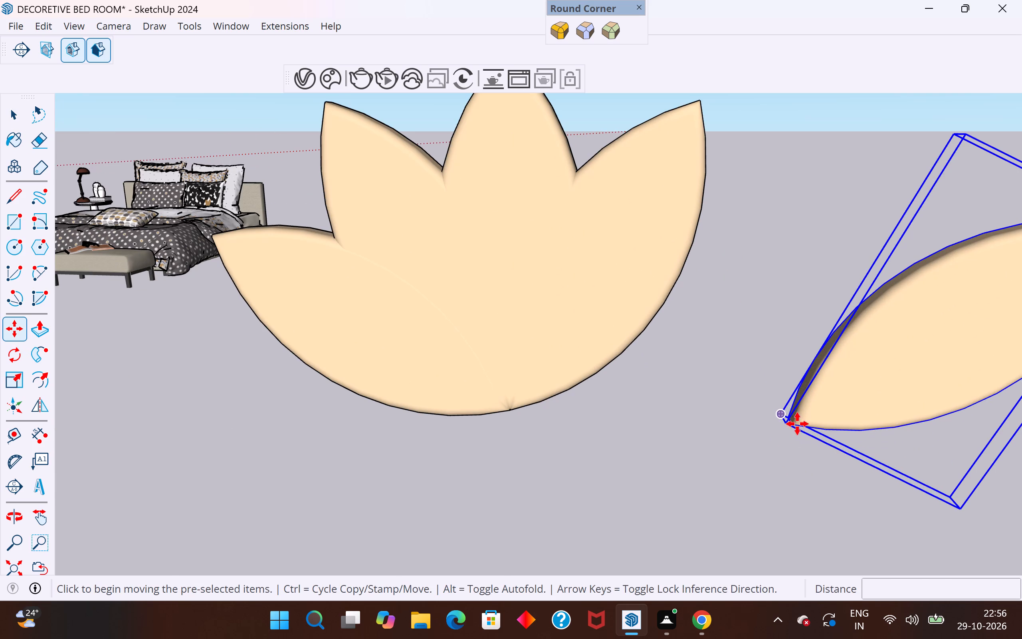
scroll(797, 434, up, 12)
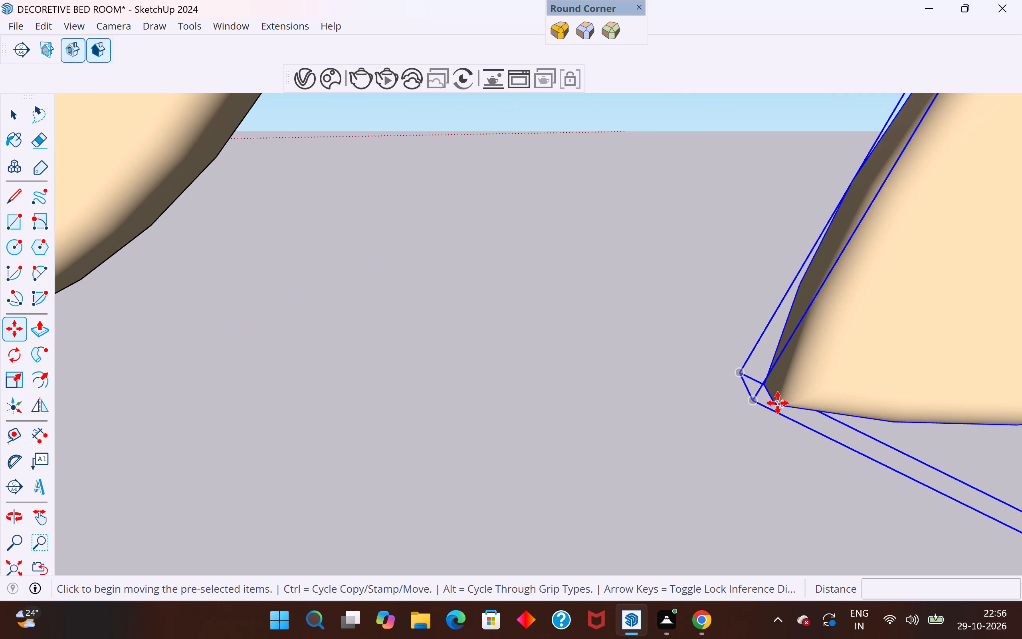
click(778, 403)
scroll(877, 377, down, 11)
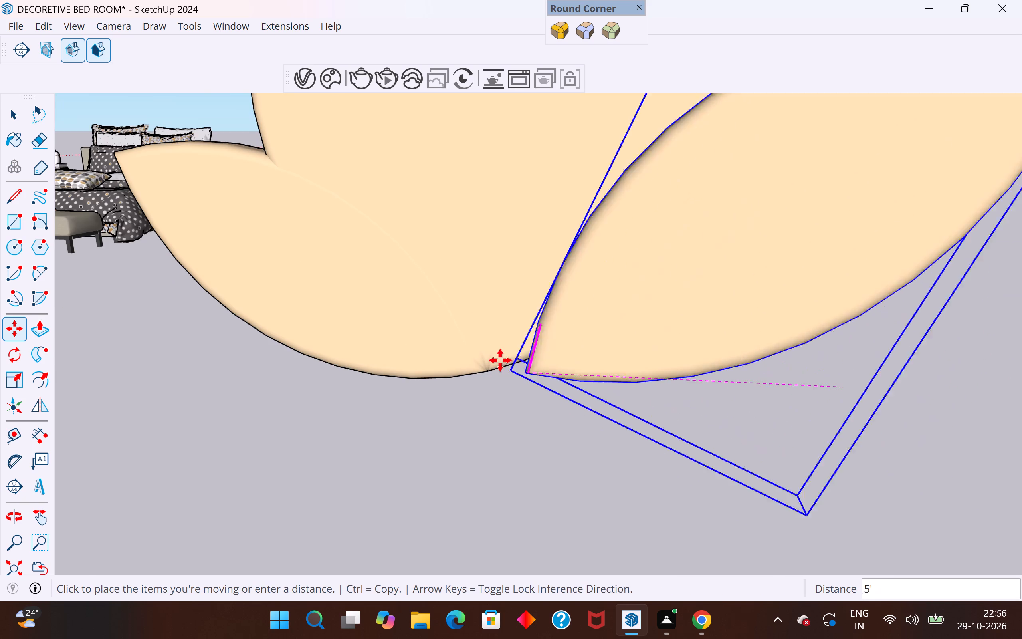
middle_drag(500, 360, 774, 186)
scroll(539, 342, up, 5)
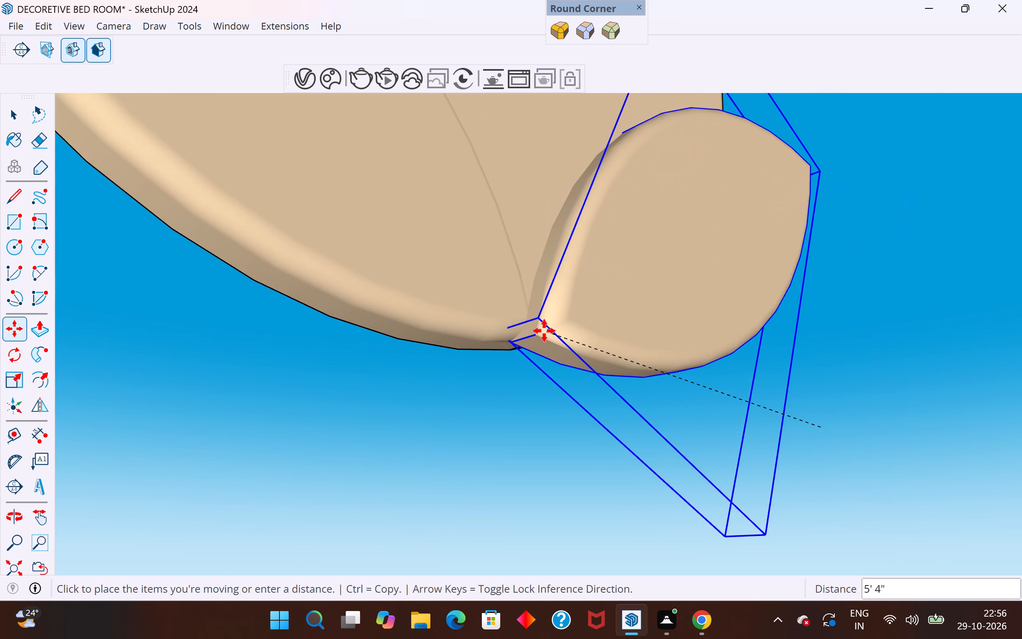
scroll(544, 334, up, 1)
middle_drag(544, 334, 673, 229)
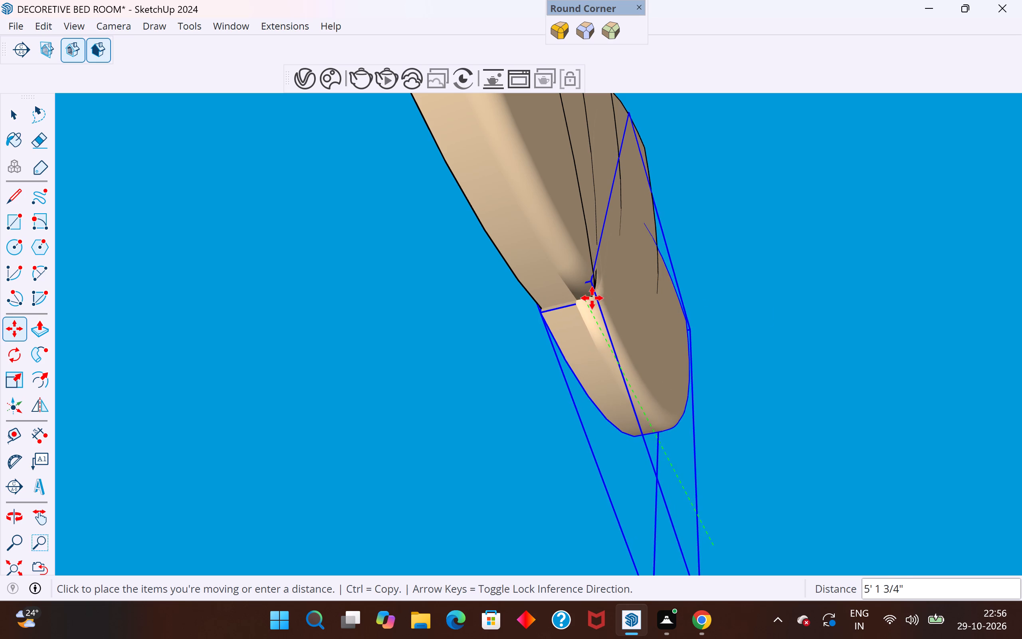
click(592, 298)
Shift the new petal about 1 1/2" from behind so its back bottom corner sits on the shared tip, then clear the selection.
middle_drag(509, 361, 764, 458)
scroll(672, 433, up, 4)
middle_drag(711, 444, 775, 509)
scroll(731, 457, up, 5)
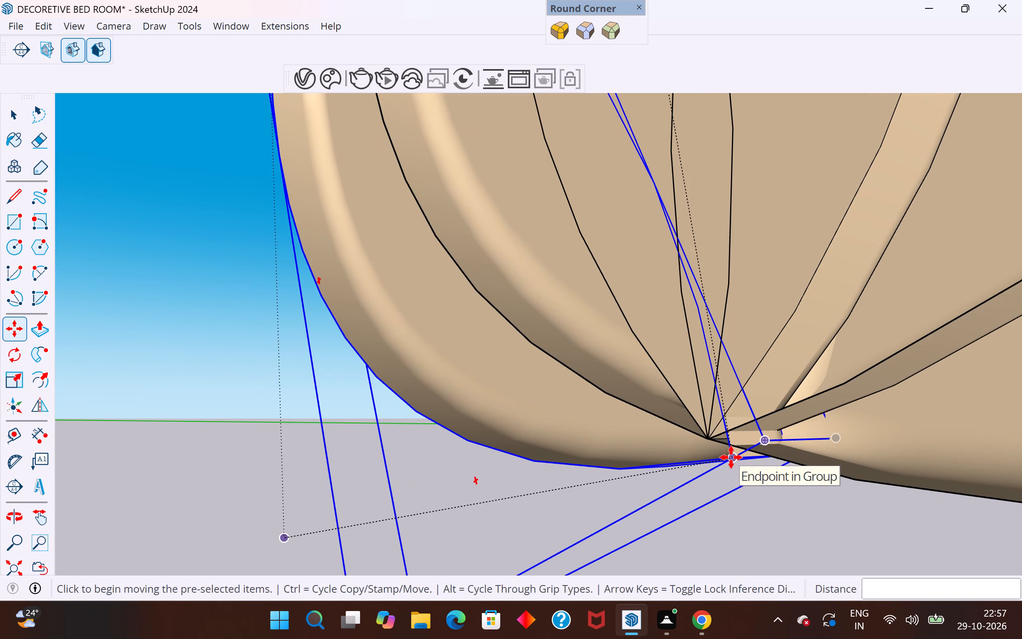
click(731, 457)
click(709, 435)
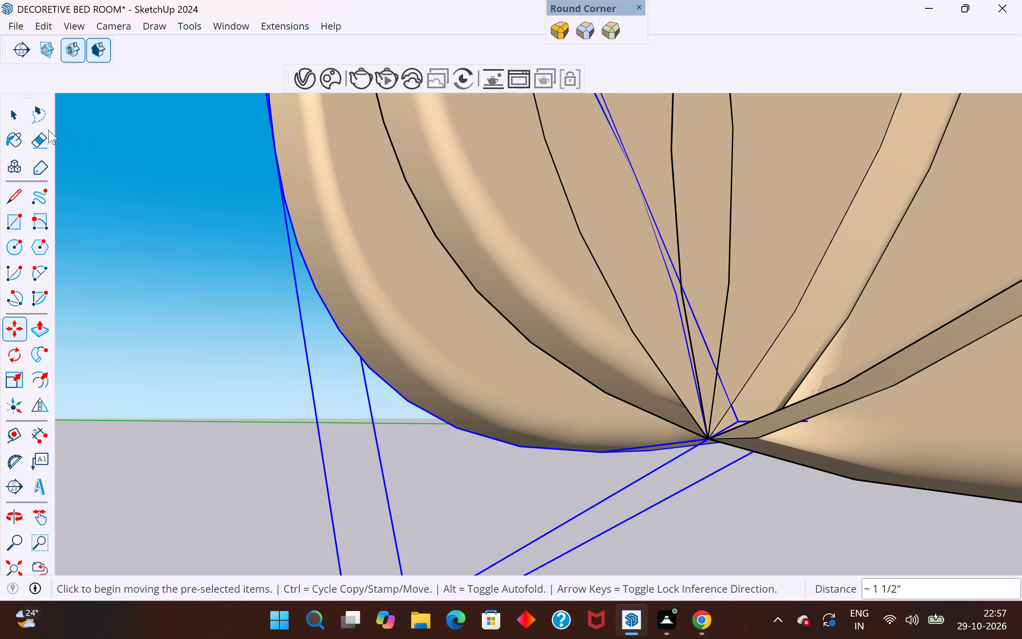
click(20, 113)
click(179, 241)
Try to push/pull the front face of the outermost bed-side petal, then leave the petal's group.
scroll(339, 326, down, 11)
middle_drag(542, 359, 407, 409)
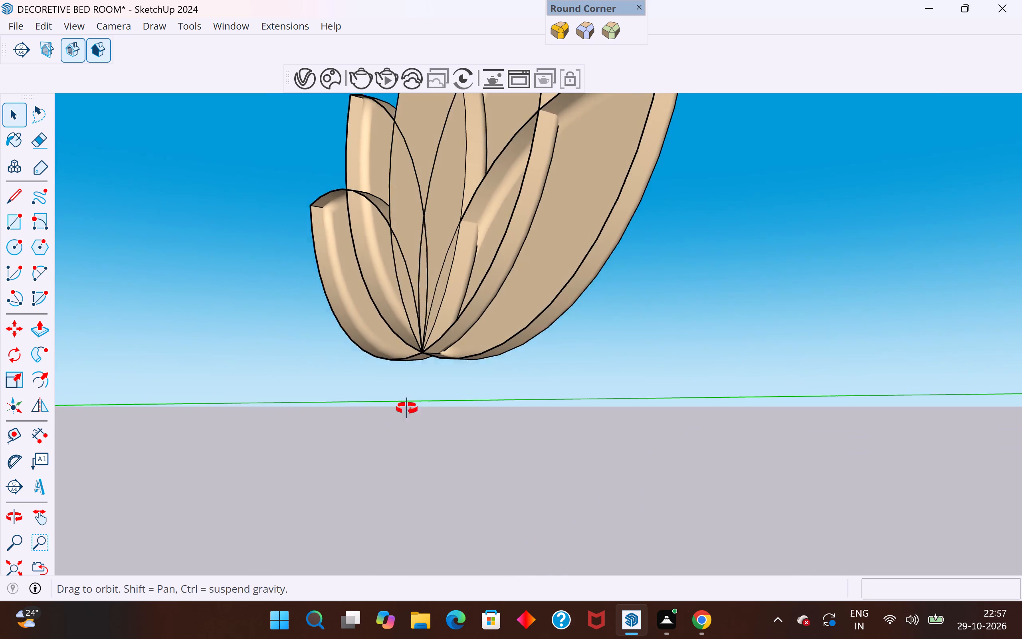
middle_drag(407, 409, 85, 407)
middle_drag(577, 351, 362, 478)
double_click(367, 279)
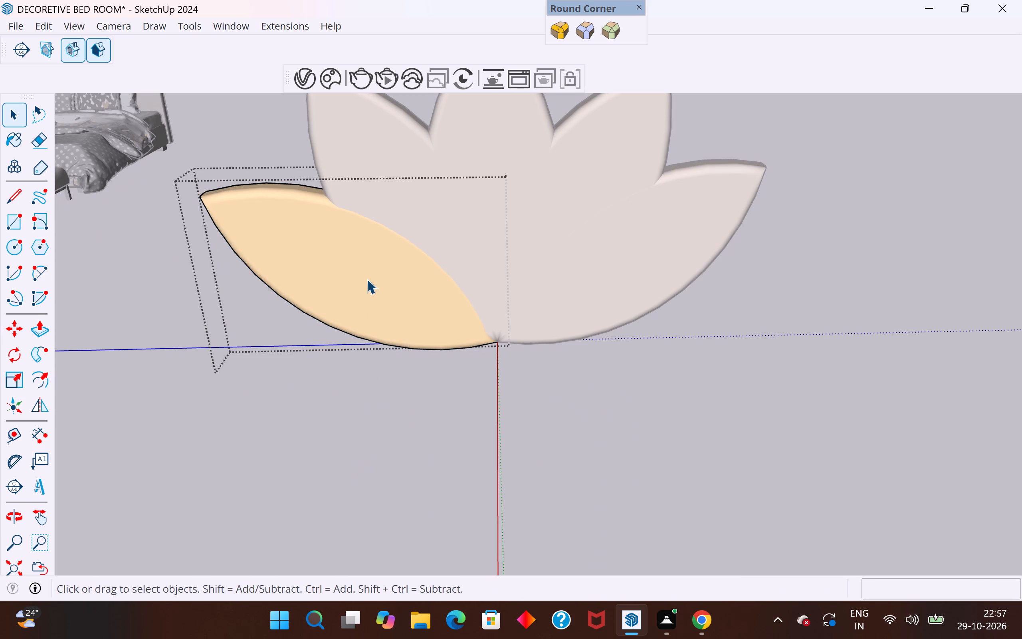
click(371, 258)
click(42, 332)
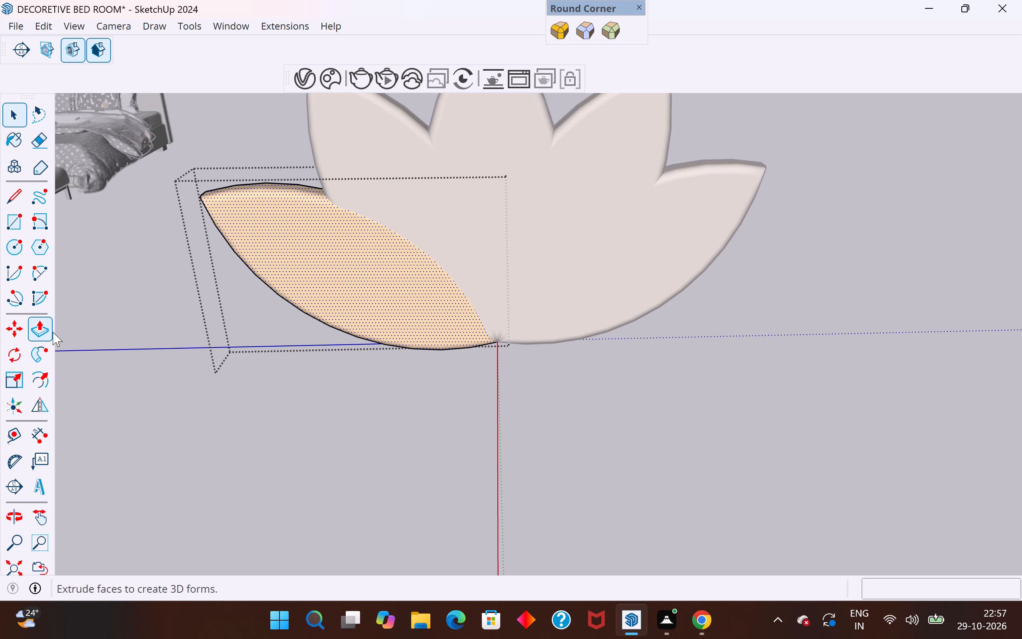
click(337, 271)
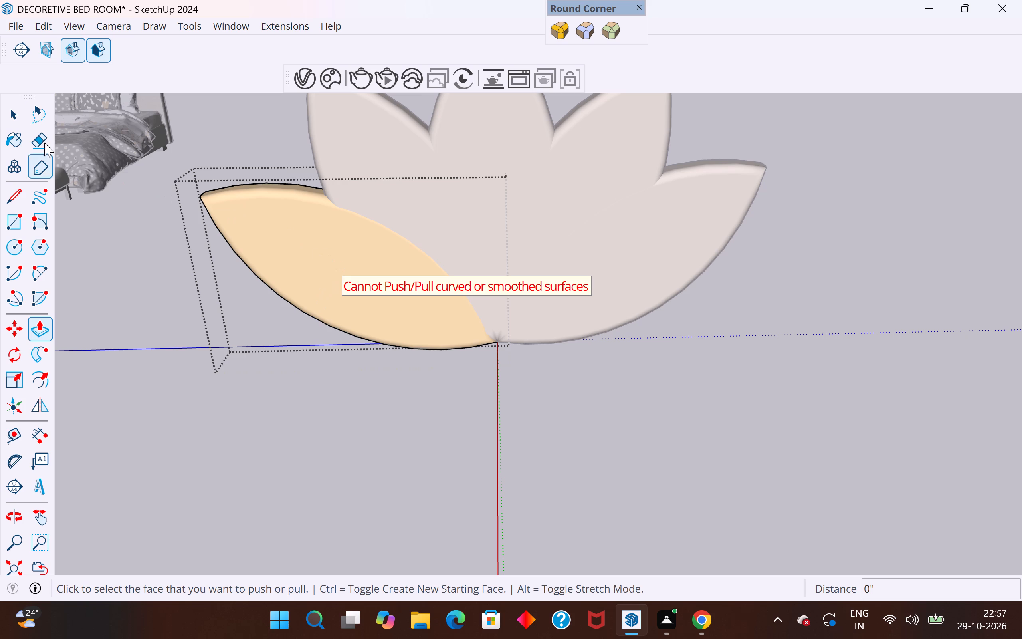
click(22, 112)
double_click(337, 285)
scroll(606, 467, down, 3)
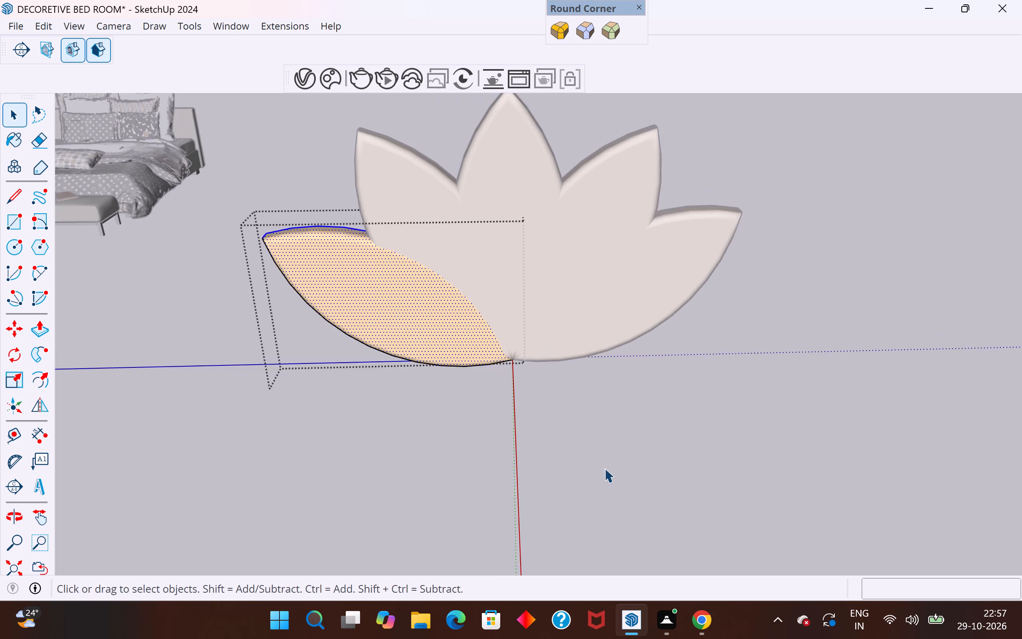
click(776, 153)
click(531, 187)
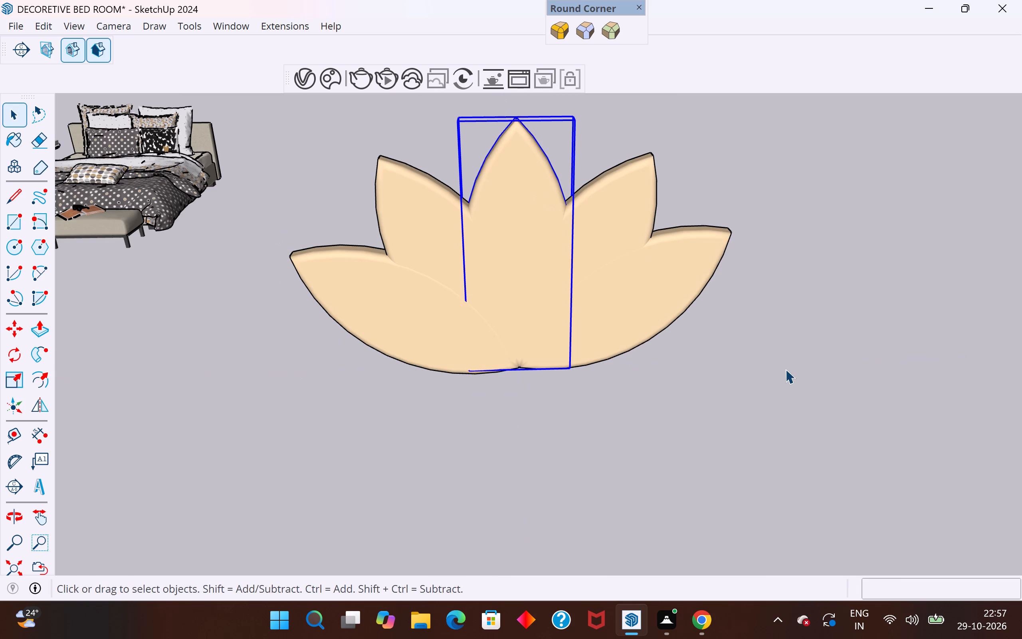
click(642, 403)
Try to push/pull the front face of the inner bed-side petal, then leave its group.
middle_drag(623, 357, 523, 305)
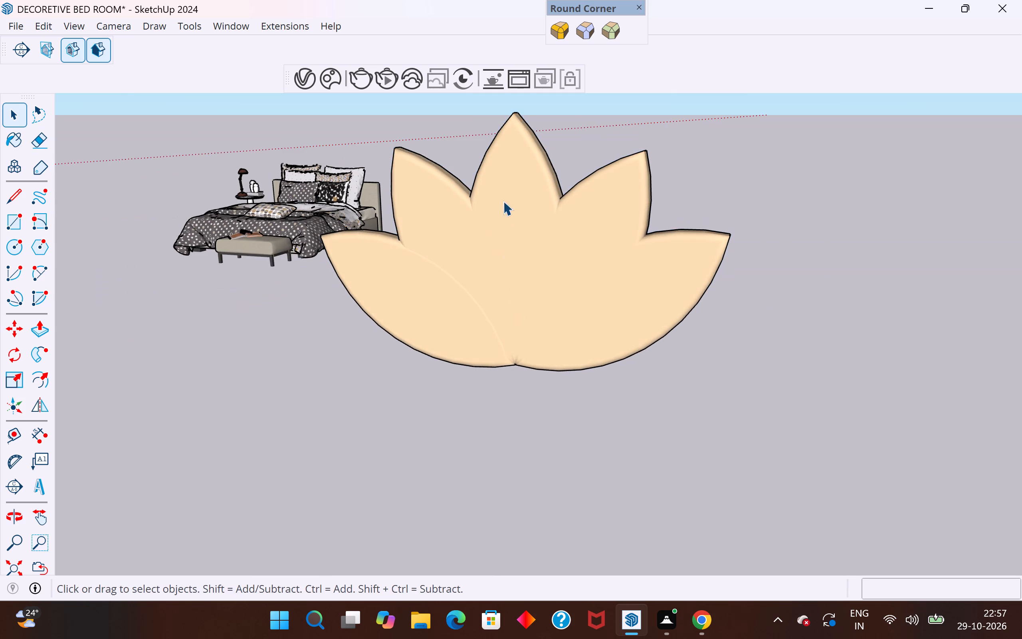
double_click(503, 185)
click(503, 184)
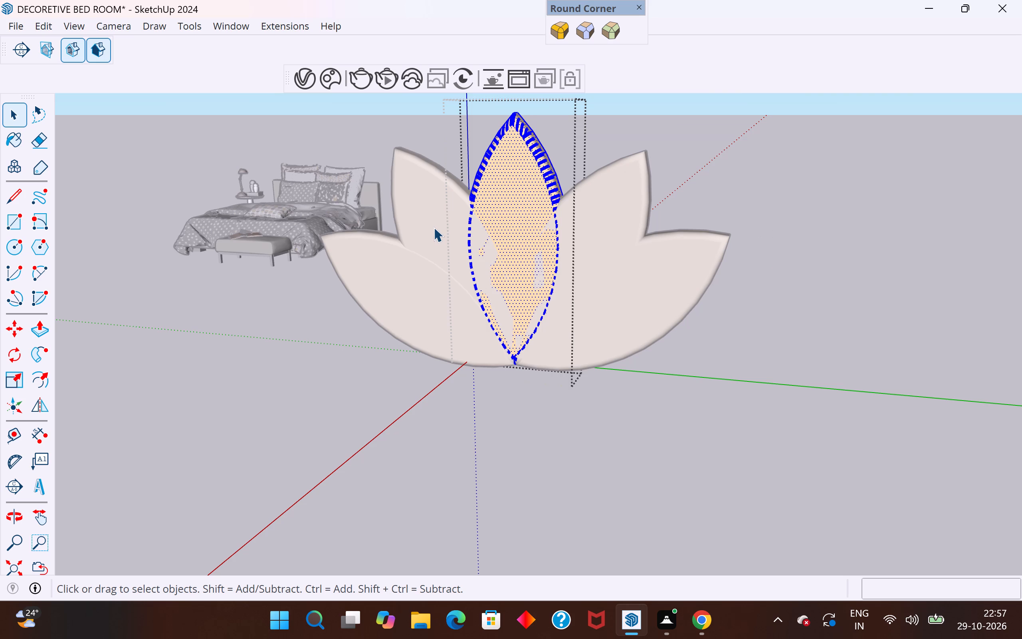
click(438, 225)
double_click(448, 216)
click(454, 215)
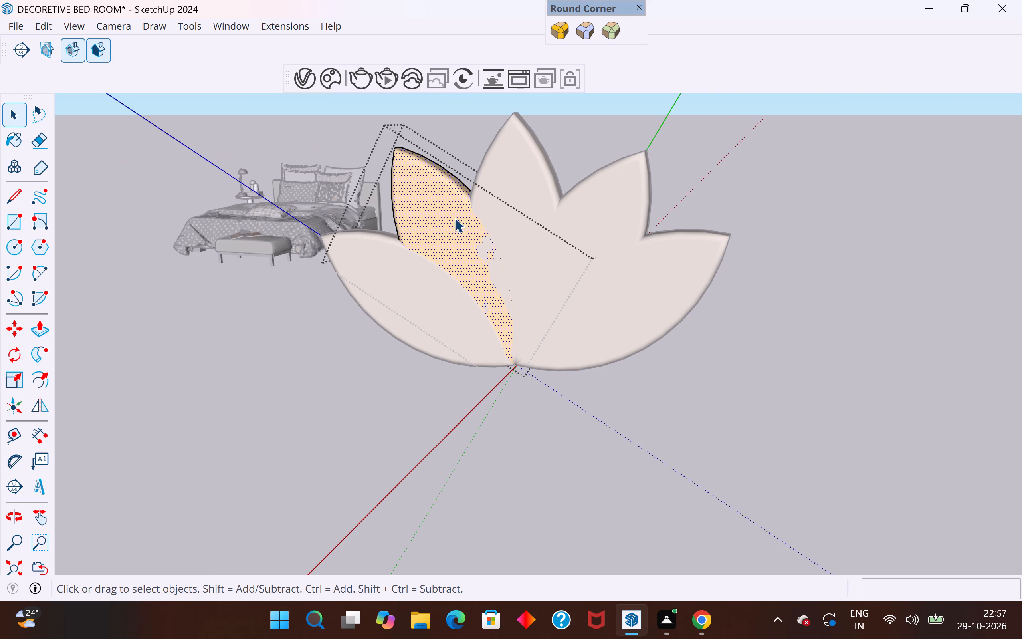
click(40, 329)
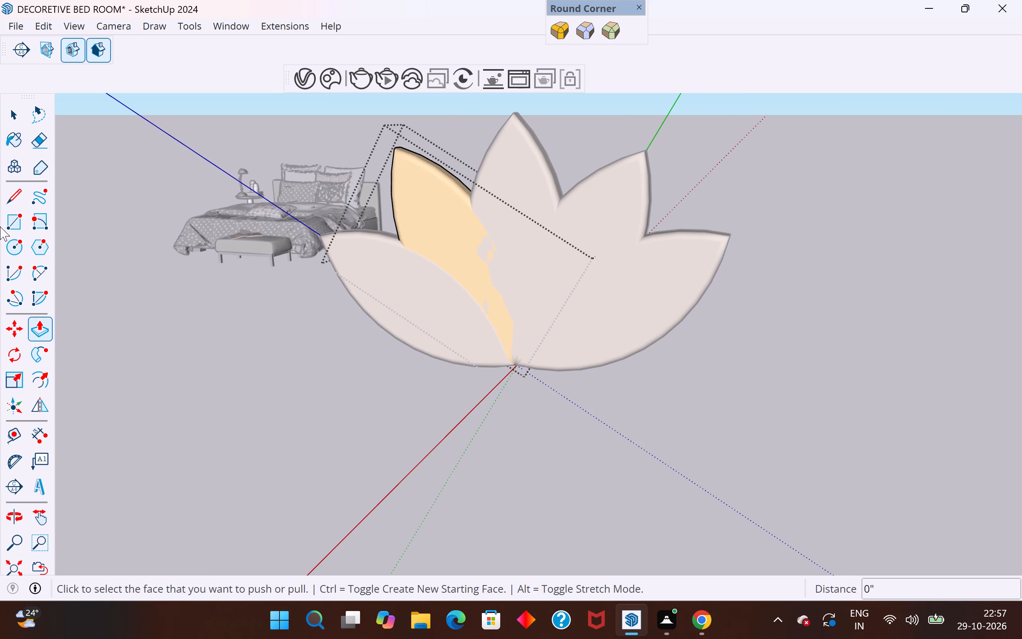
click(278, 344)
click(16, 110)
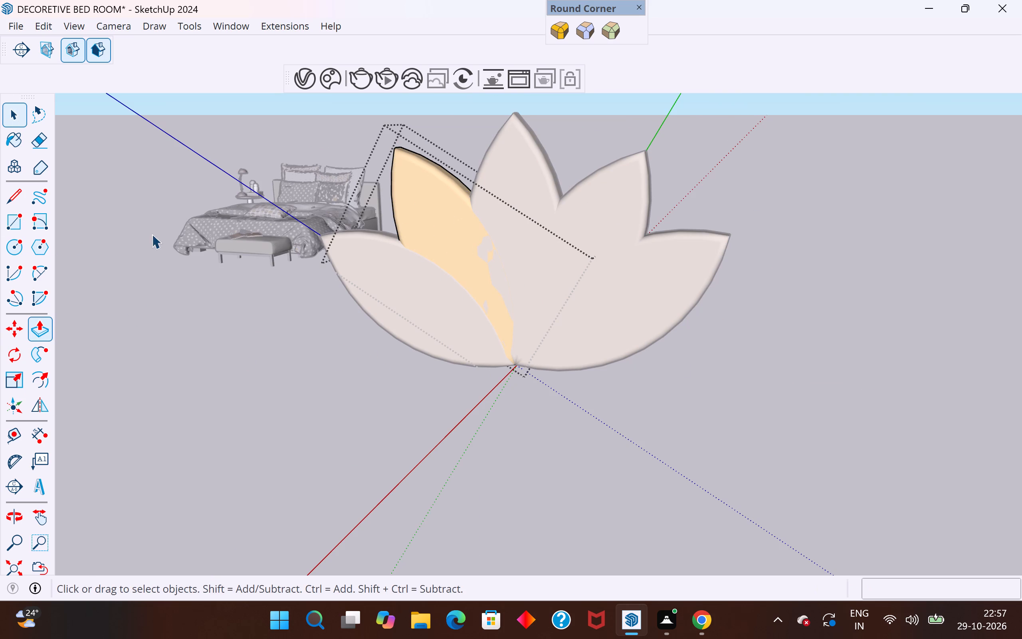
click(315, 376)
Move the inner bed-side petal about 2 5/16" forward from the flower's face, then clear the selection.
middle_drag(336, 384, 640, 481)
click(471, 270)
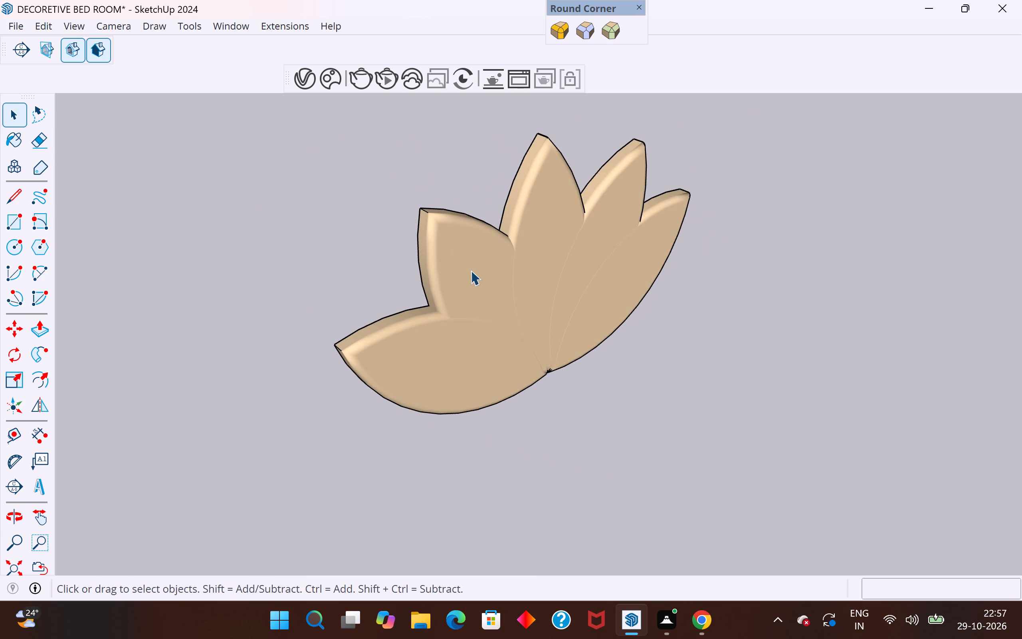
middle_drag(490, 349, 963, 325)
middle_drag(750, 340, 501, 404)
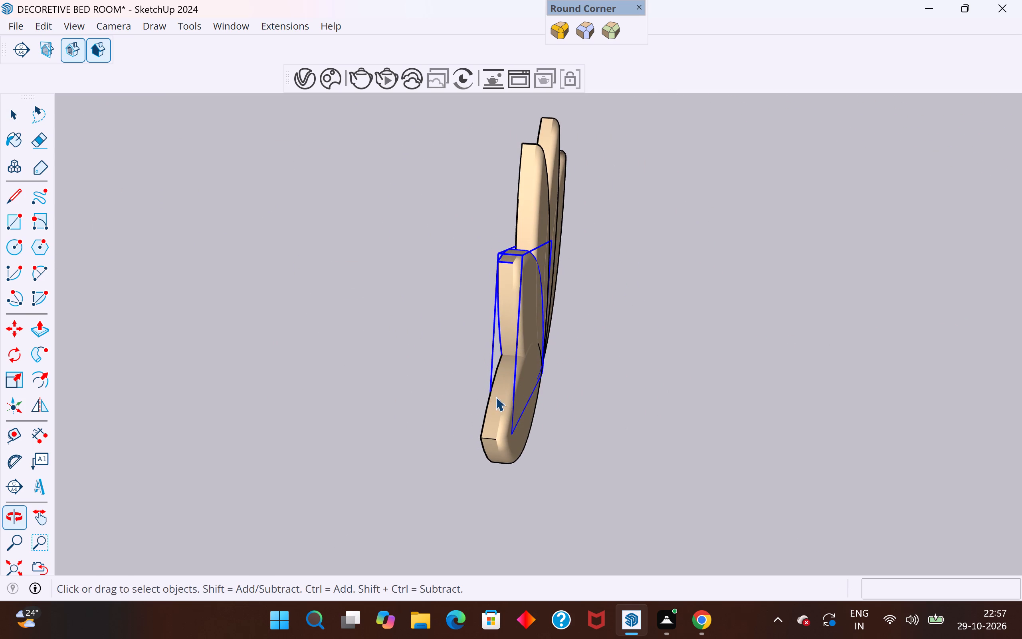
key(m)
scroll(498, 355, up, 8)
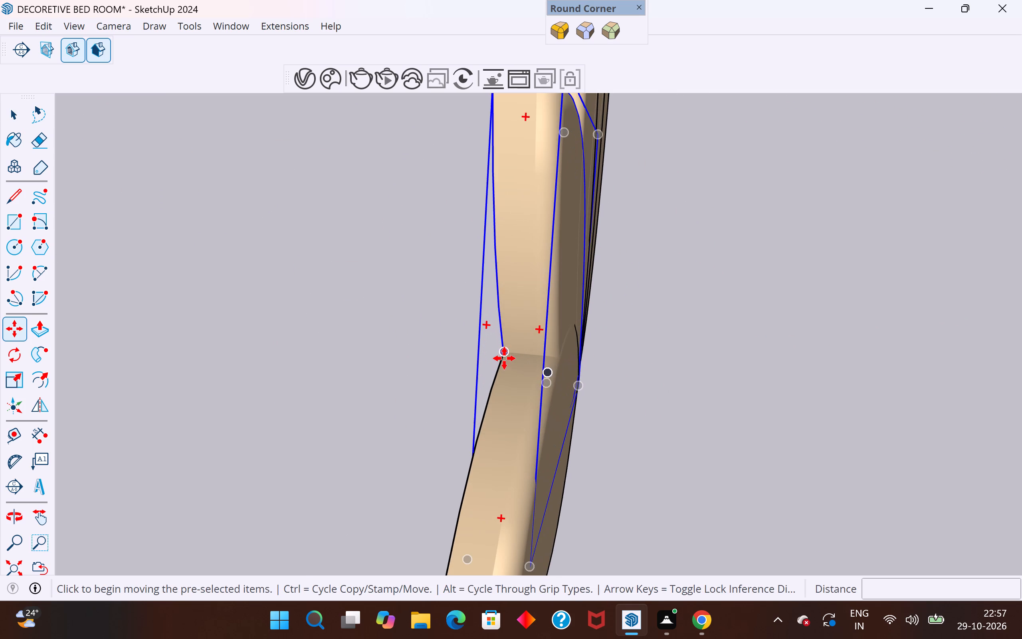
click(505, 357)
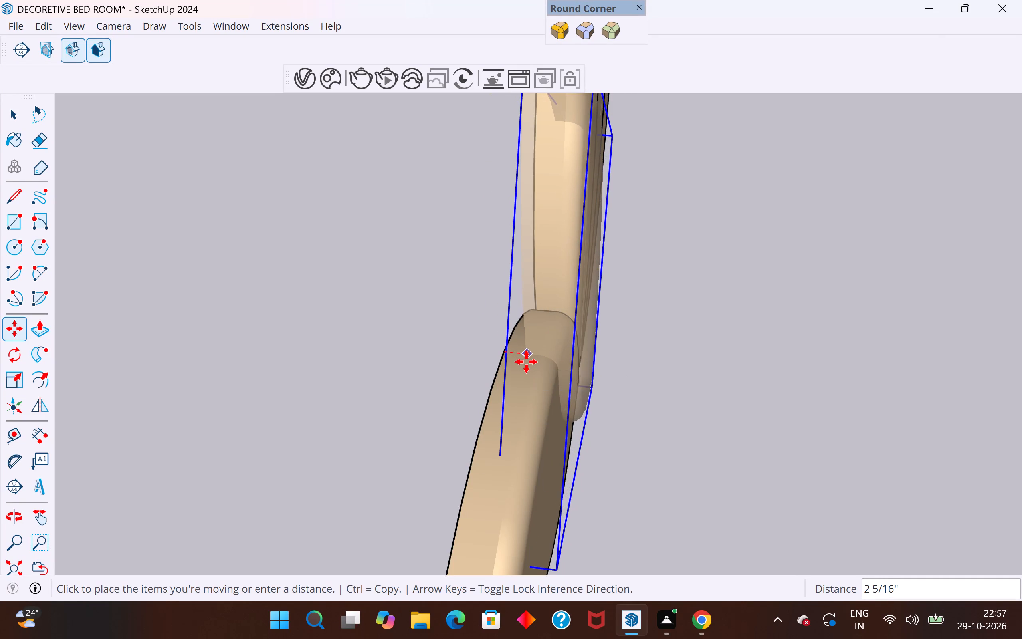
click(526, 362)
click(19, 119)
click(250, 321)
scroll(551, 331, down, 5)
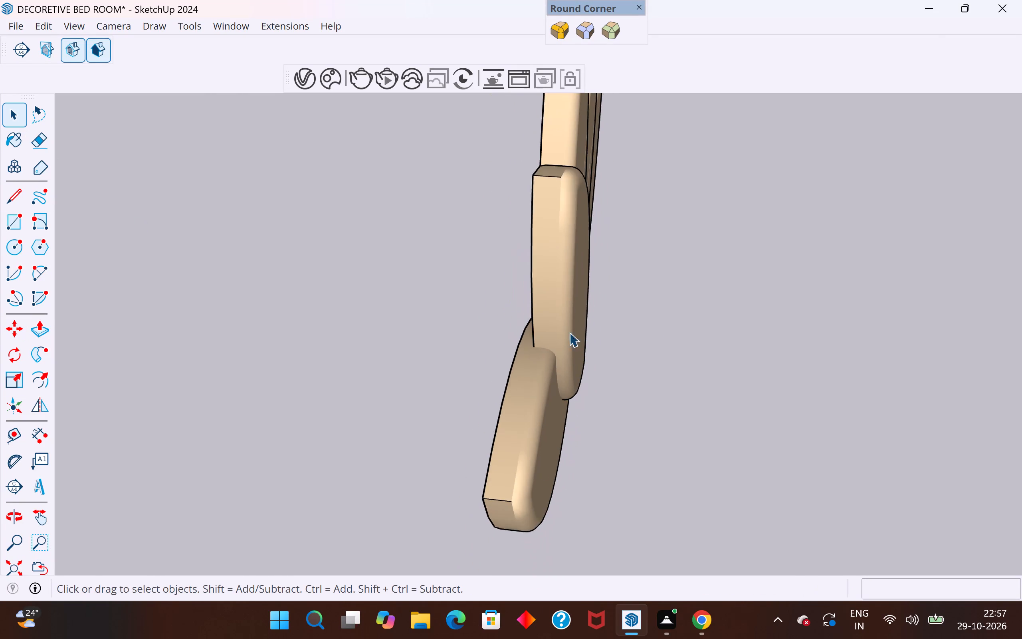
Move the inner petal on the side away from the bed about 1 1/8" forward from the flower's face, then clear the selection.
middle_drag(662, 332, 231, 270)
middle_drag(553, 280, 514, 275)
click(678, 224)
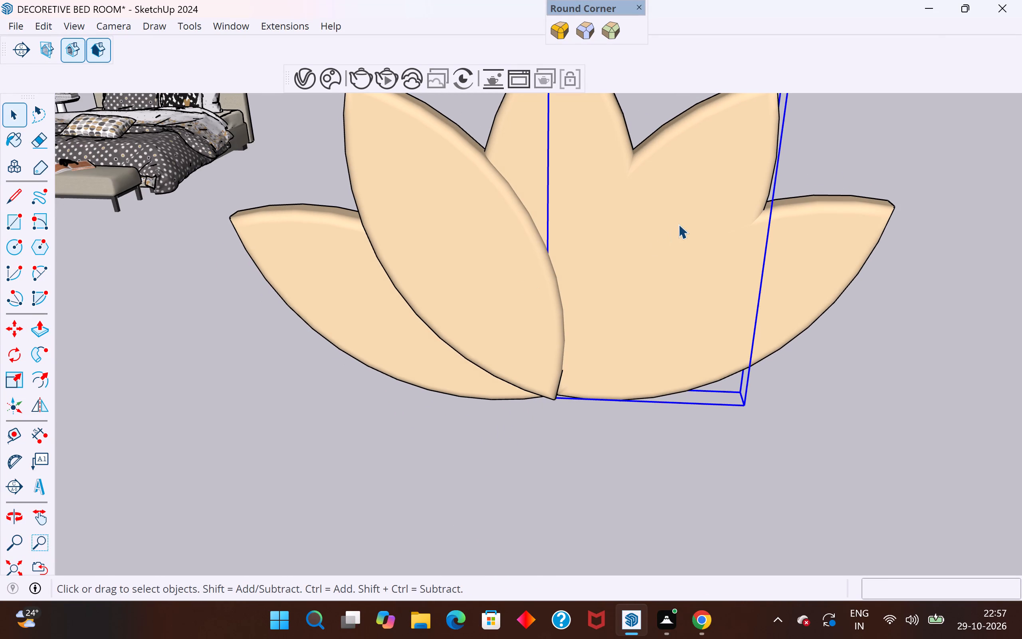
middle_drag(708, 263, 585, 234)
click(614, 243)
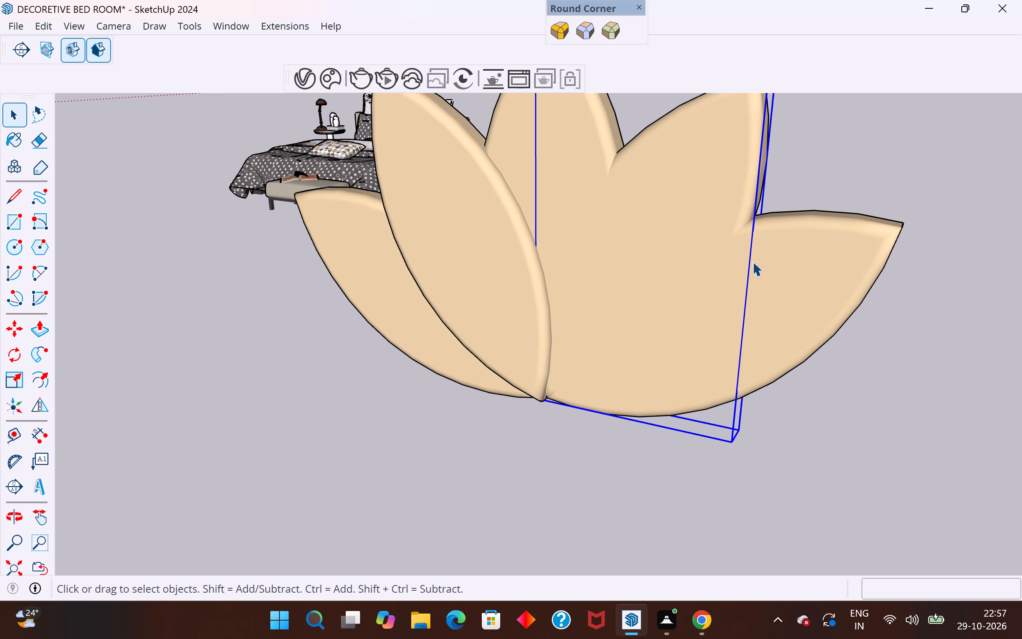
middle_drag(725, 368, 494, 423)
middle_drag(608, 356, 608, 378)
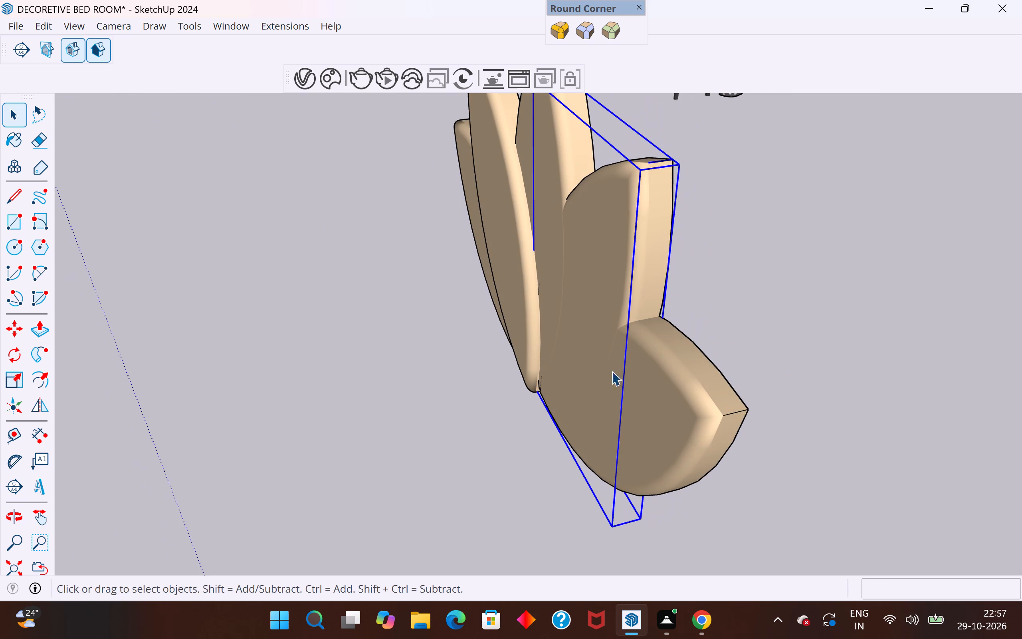
key(m)
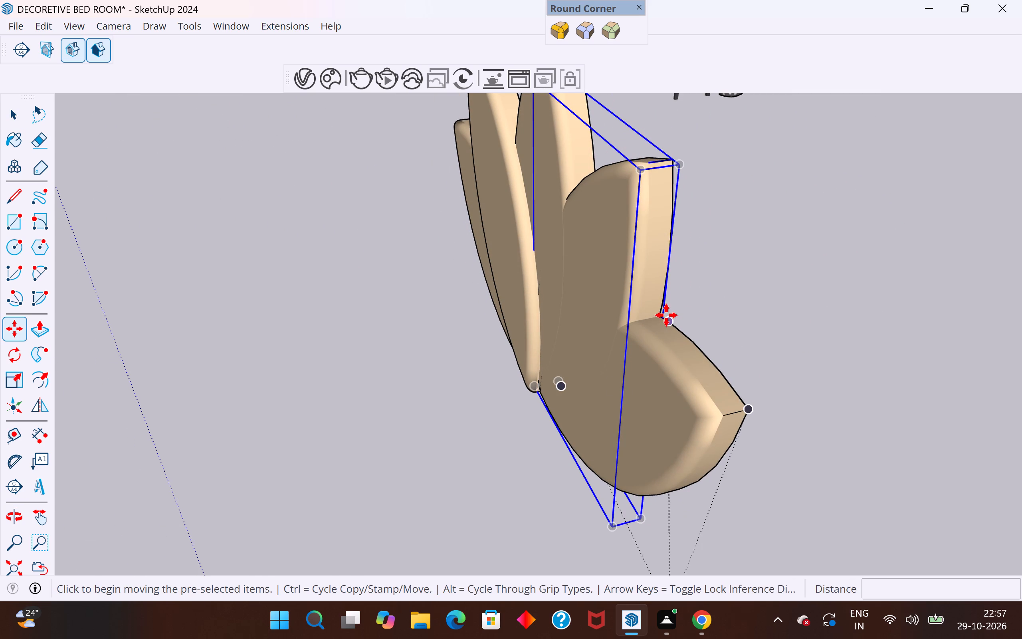
scroll(663, 312, up, 8)
scroll(624, 389, down, 3)
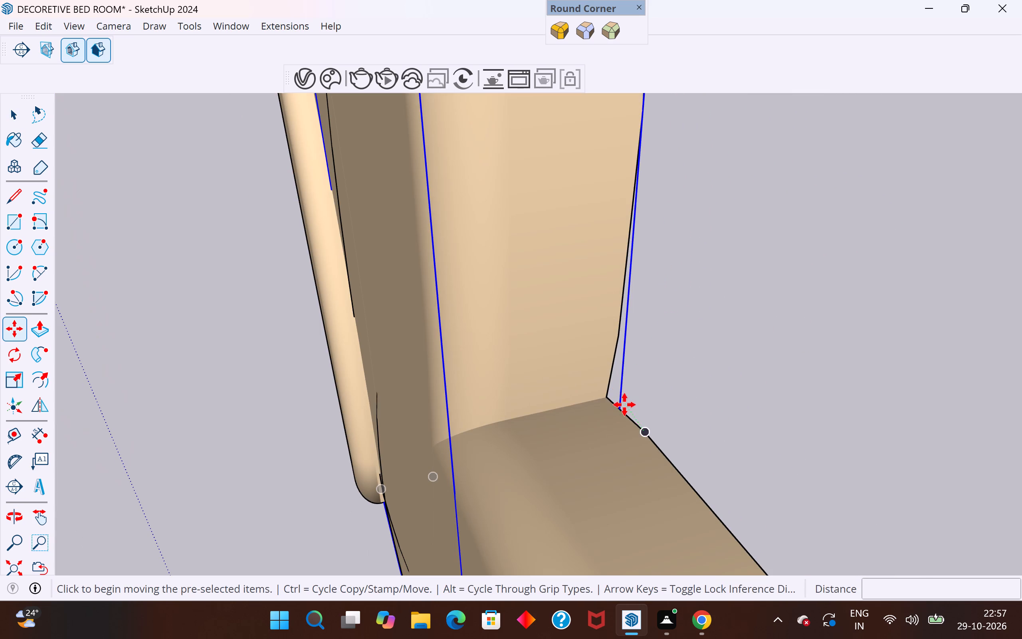
click(620, 403)
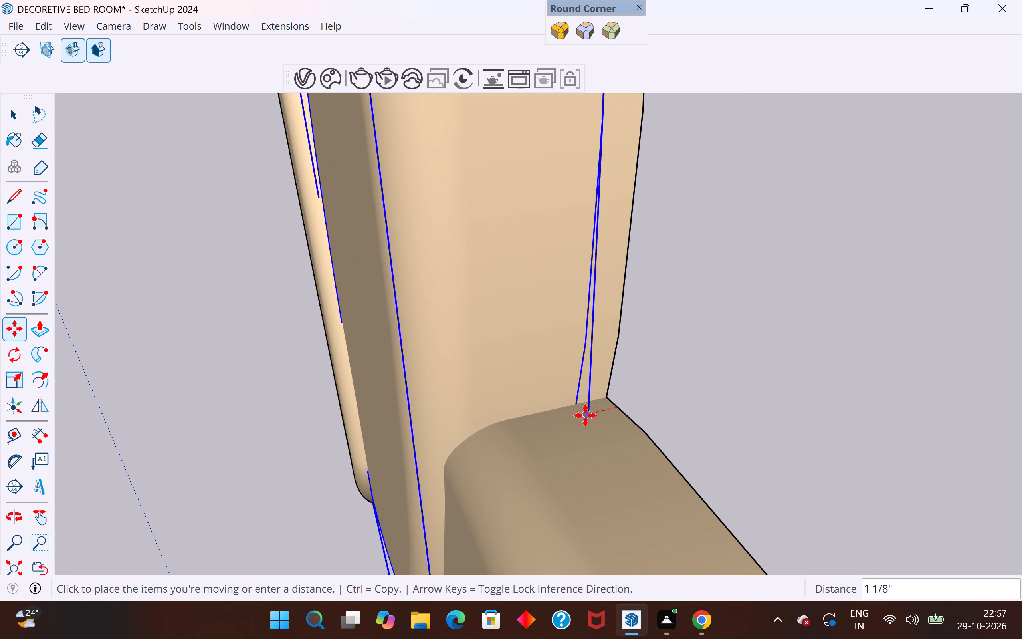
click(585, 415)
scroll(677, 377, down, 8)
middle_drag(516, 407, 925, 307)
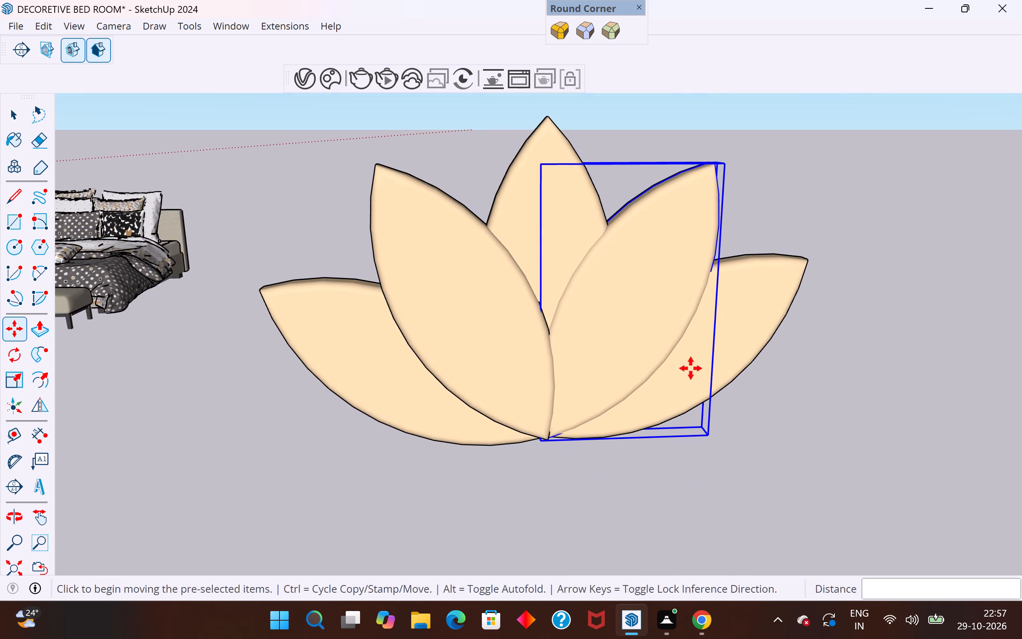
middle_drag(689, 369, 746, 349)
scroll(583, 356, up, 1)
middle_drag(581, 356, 412, 411)
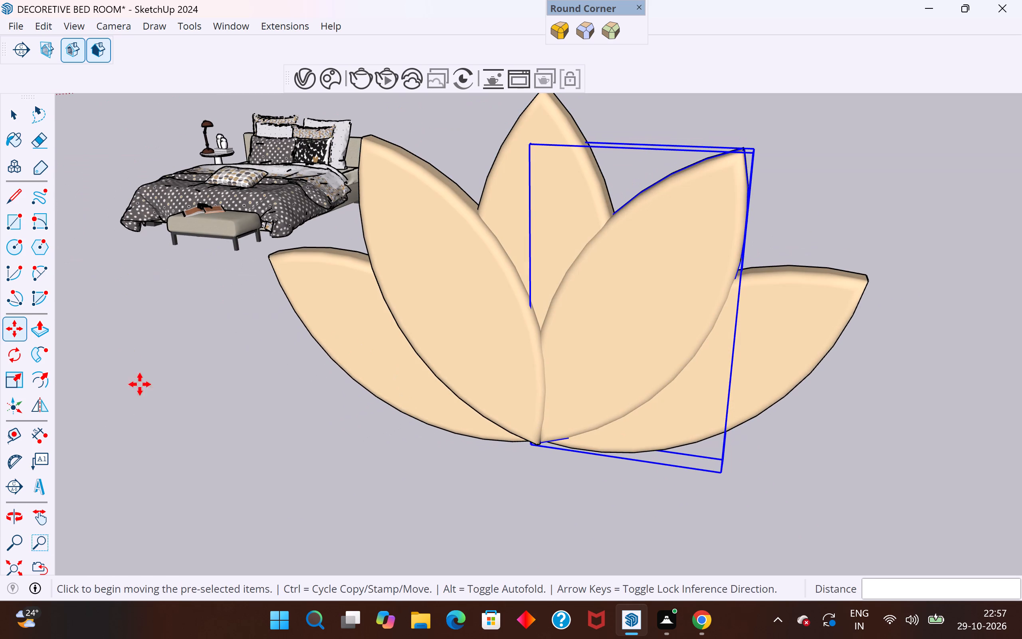
click(14, 110)
click(192, 413)
Move the inner bed-side petal about 1 1/8" back toward the flower, then clear the selection.
middle_drag(437, 439, 295, 496)
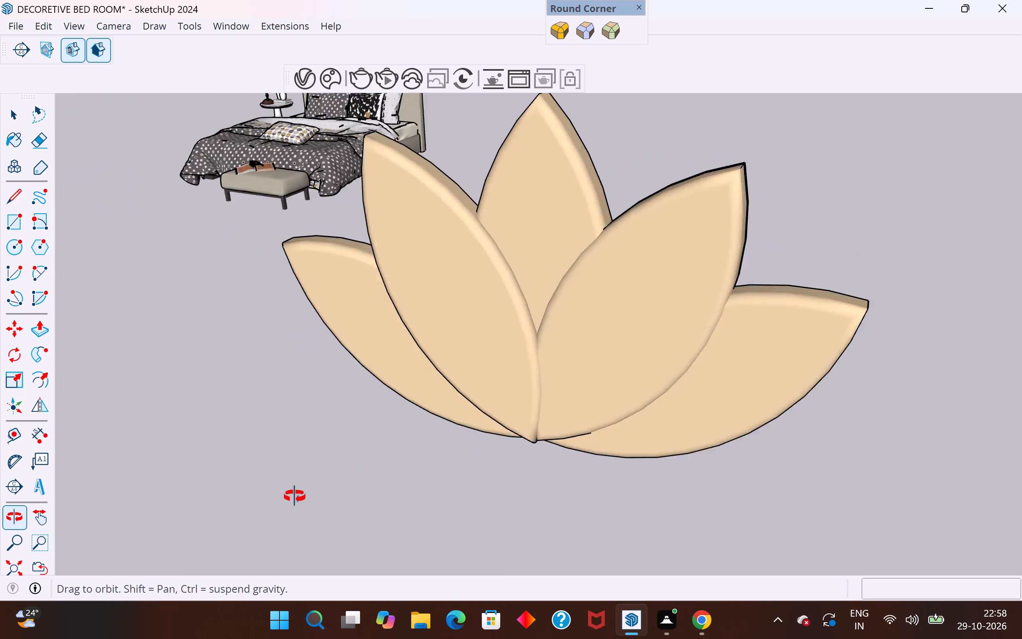
middle_drag(295, 496, 225, 528)
click(505, 315)
scroll(505, 321, up, 7)
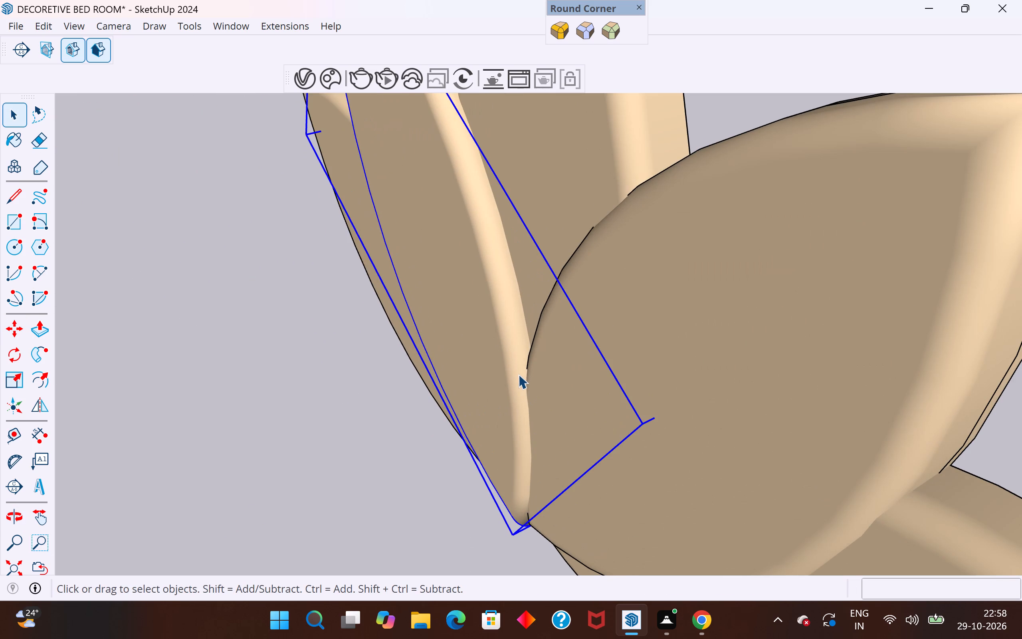
key(m)
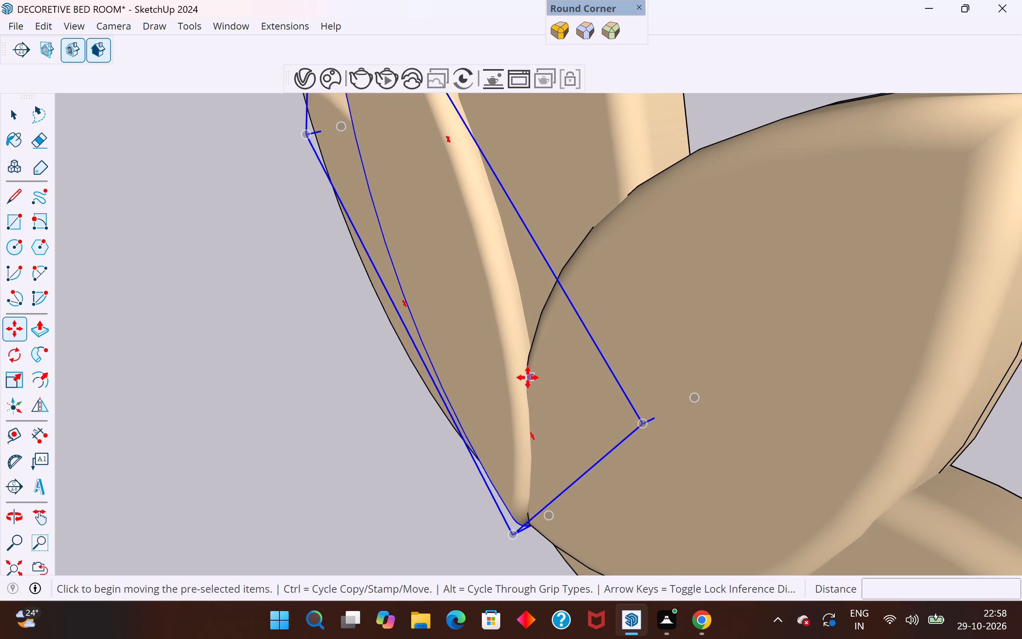
click(515, 382)
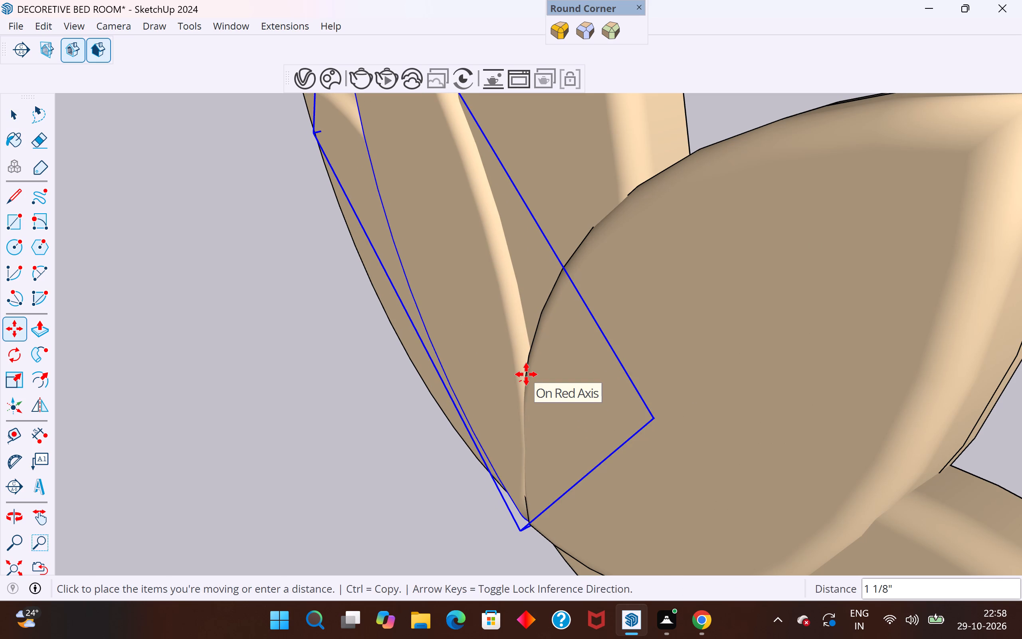
click(526, 374)
click(9, 116)
click(259, 290)
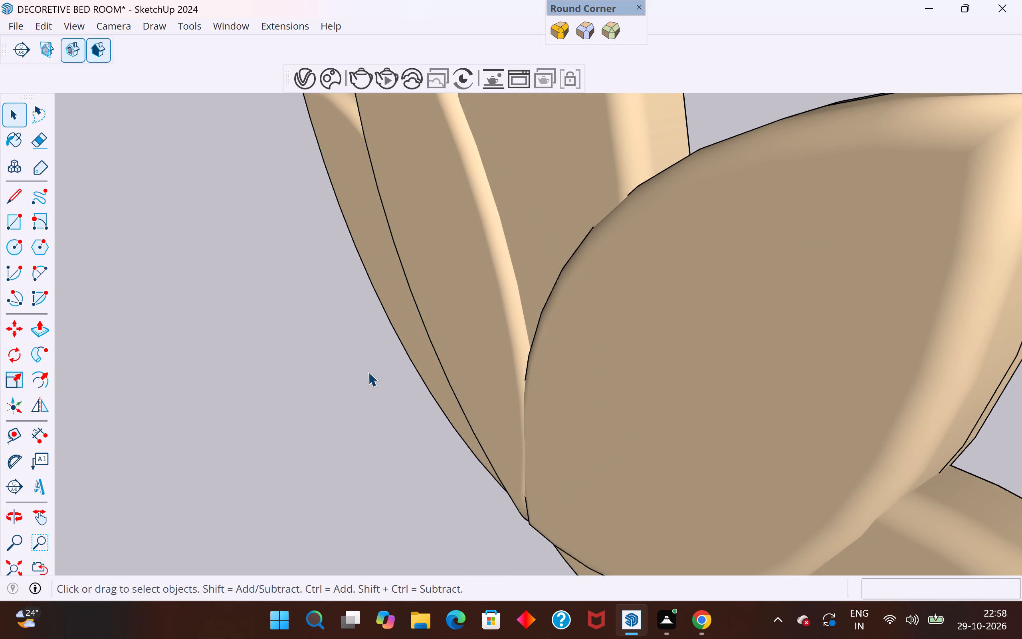
Combine all five petals of the flower into one group, then clear the selection.
scroll(368, 372, down, 6)
middle_drag(431, 385, 807, 234)
scroll(454, 462, down, 6)
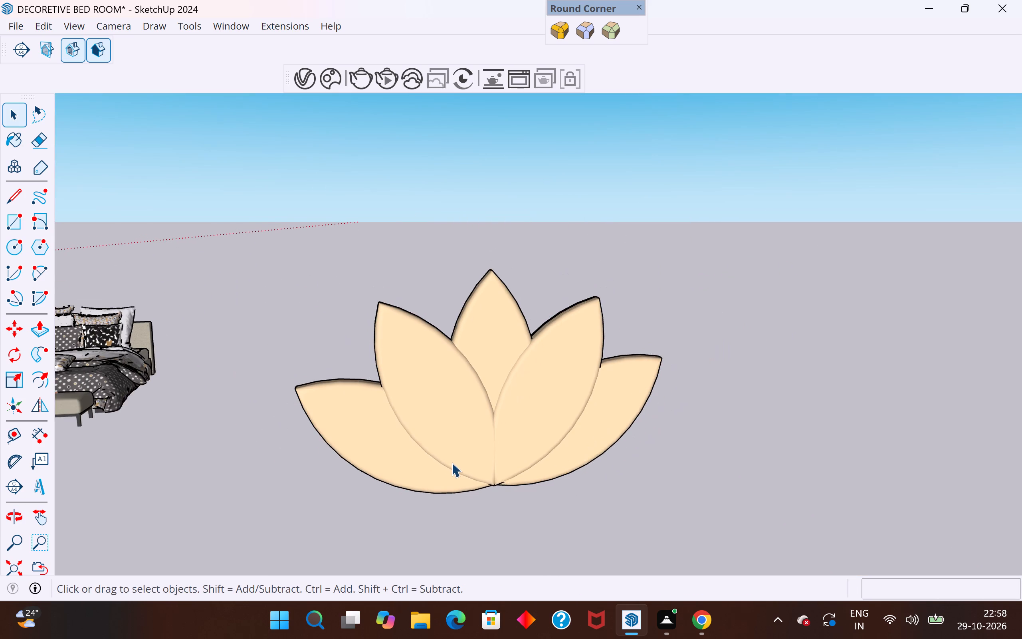
middle_drag(629, 441, 550, 386)
click(690, 487)
scroll(720, 321, down, 4)
middle_drag(717, 305, 723, 359)
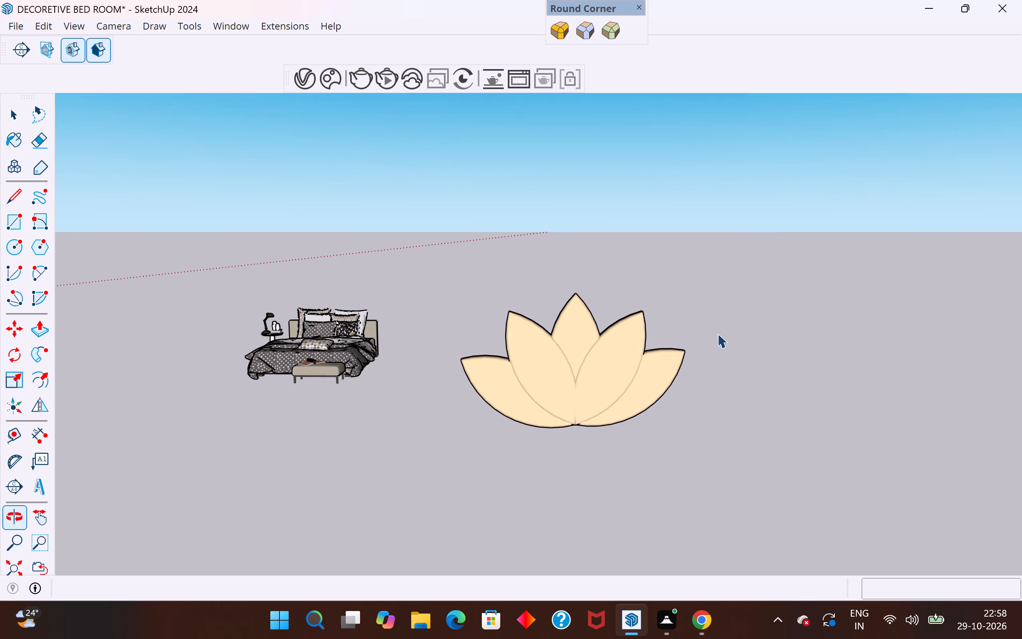
drag(710, 267, 428, 503)
right_click(570, 385)
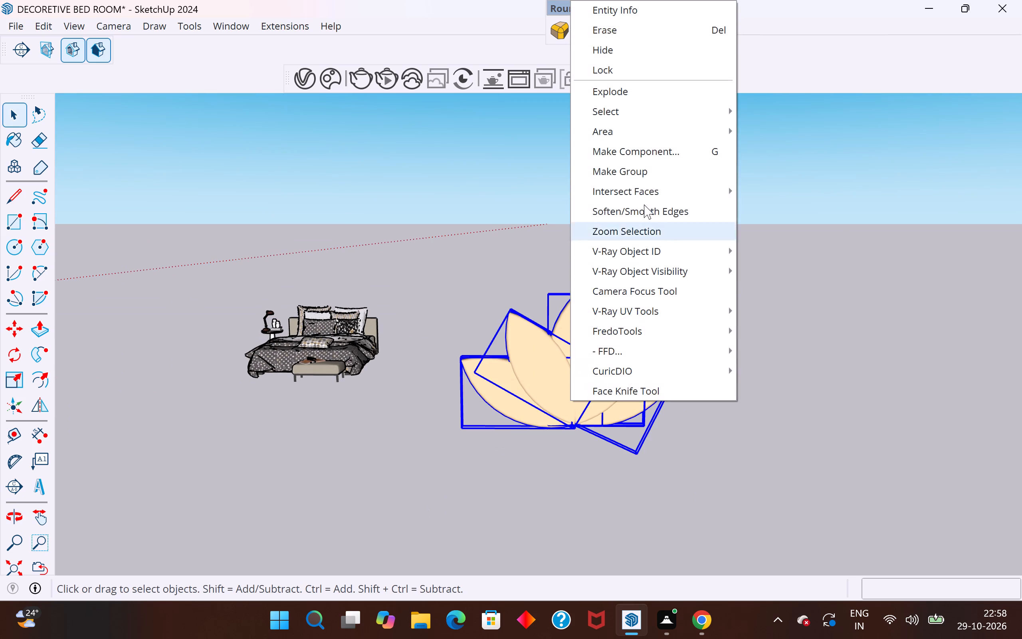
click(643, 169)
click(764, 368)
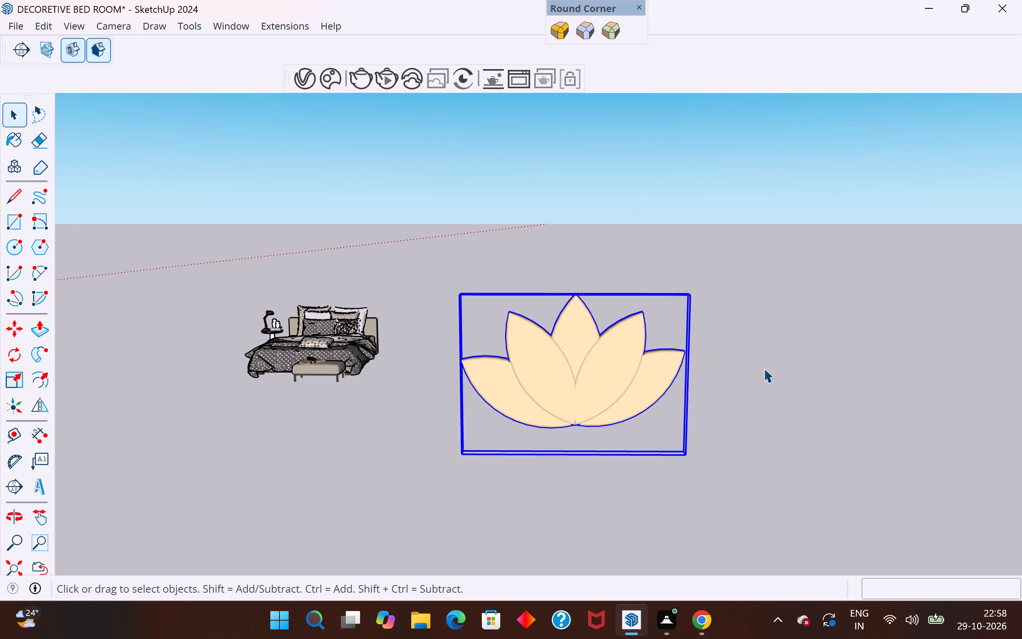
Move the flower group about 36' 3 7/8" into the room, in front of the arch wall at its floor-side corner.
click(594, 390)
key(m)
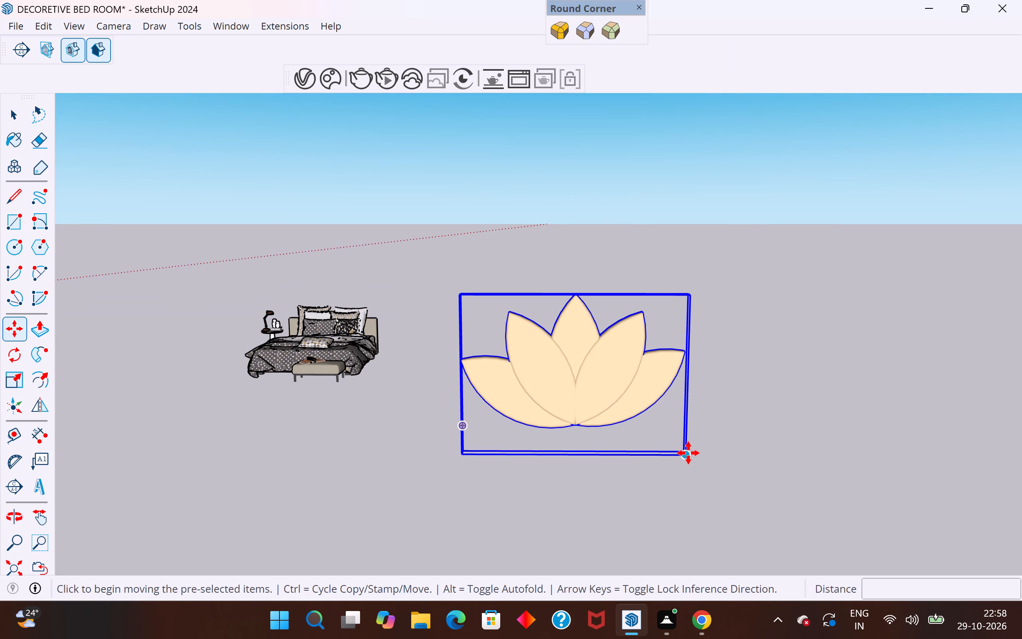
click(688, 453)
scroll(889, 396, down, 11)
scroll(453, 399, up, 4)
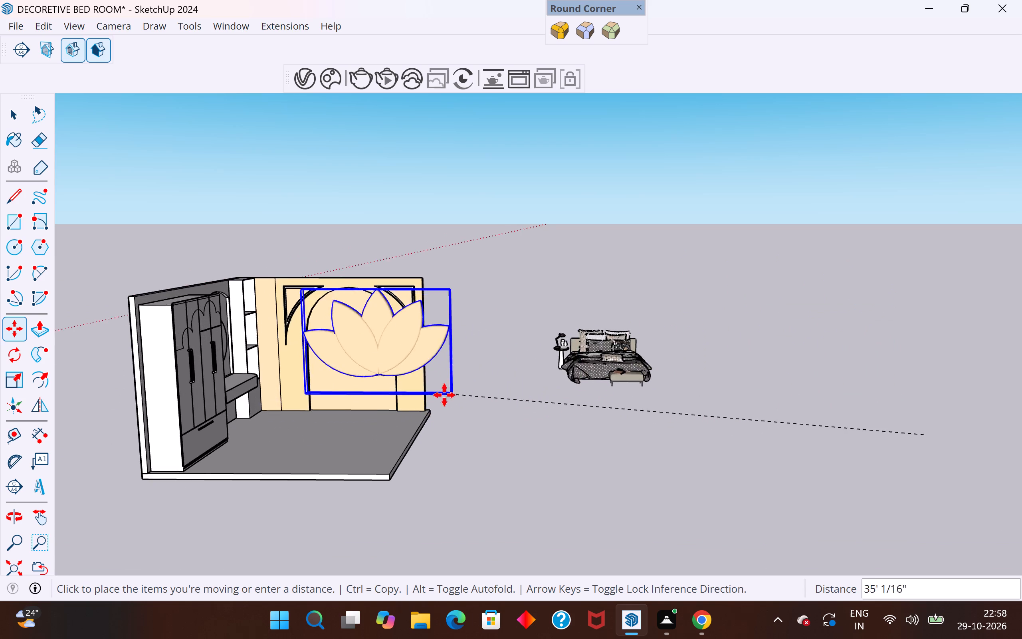
scroll(444, 395, up, 4)
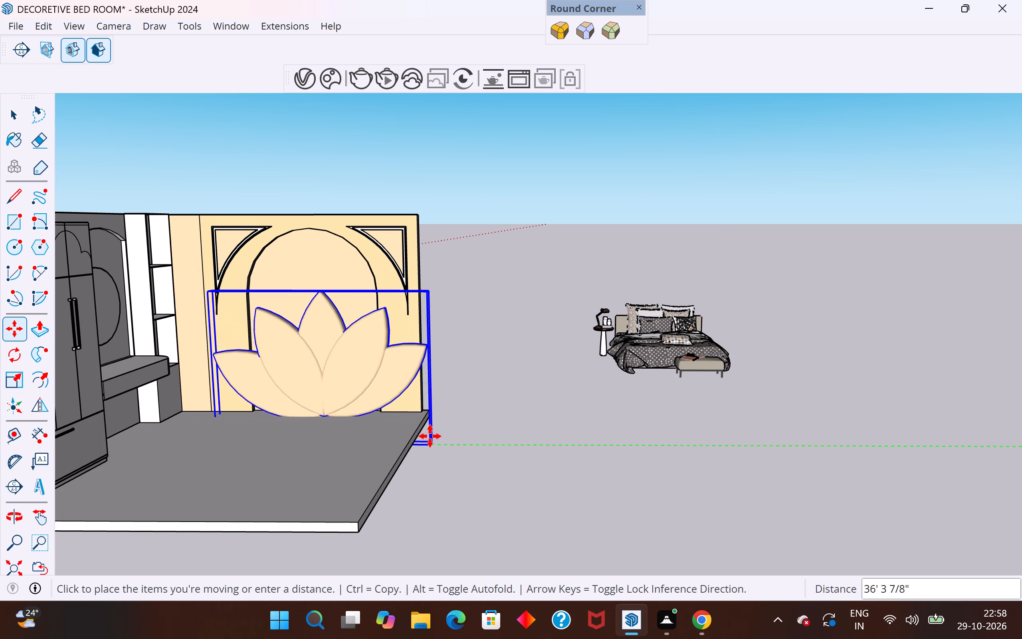
click(428, 435)
Scale the flower group uniformly by about 0.60 to suit the arch opening, then clear the selection.
middle_drag(473, 445, 390, 560)
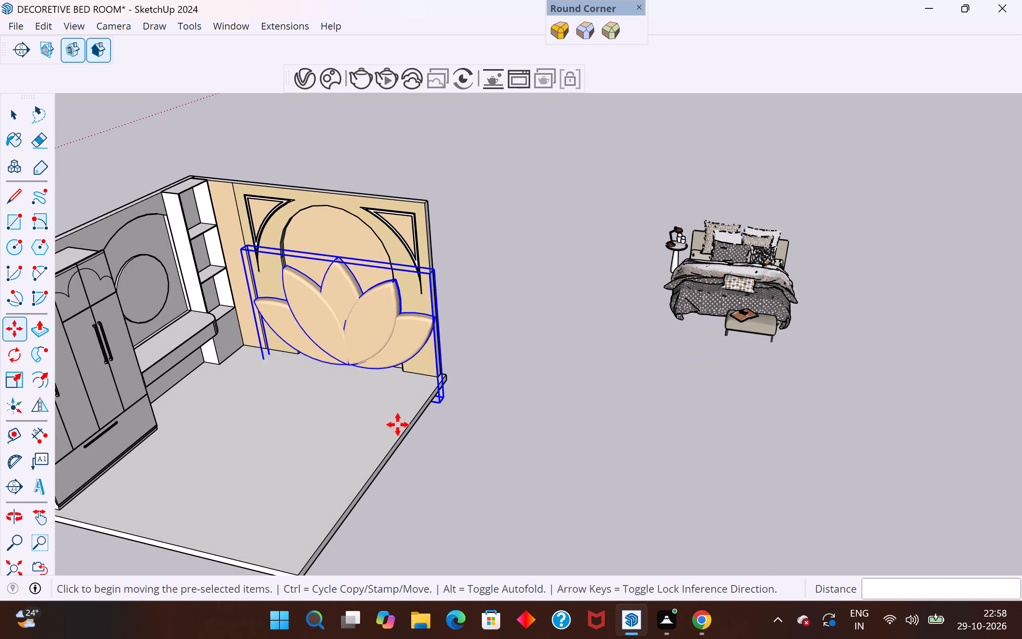
scroll(404, 393, up, 4)
key(s)
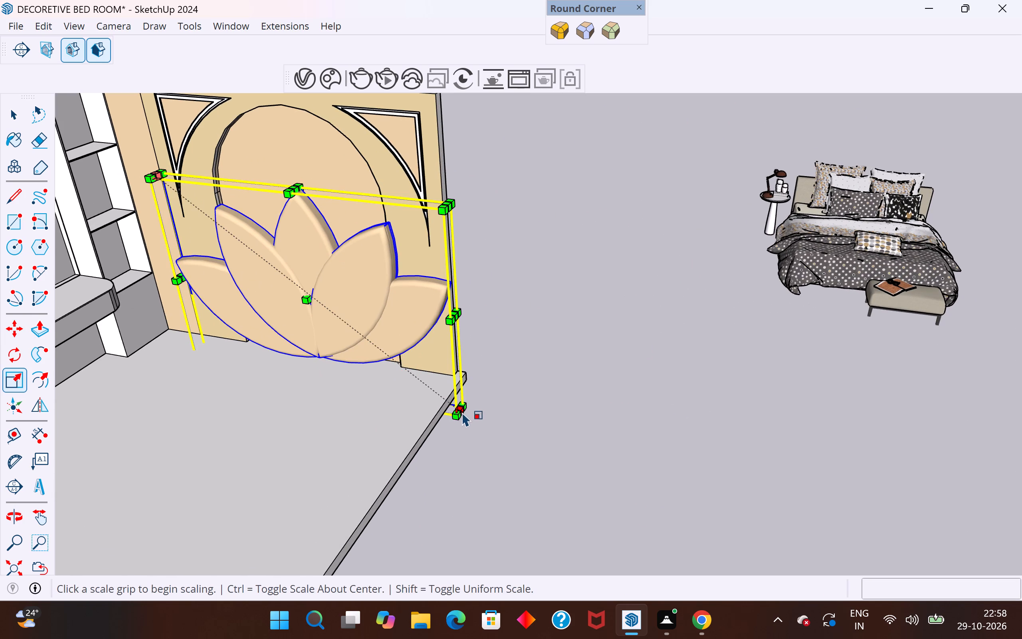
ctrl+drag(456, 415, 397, 370)
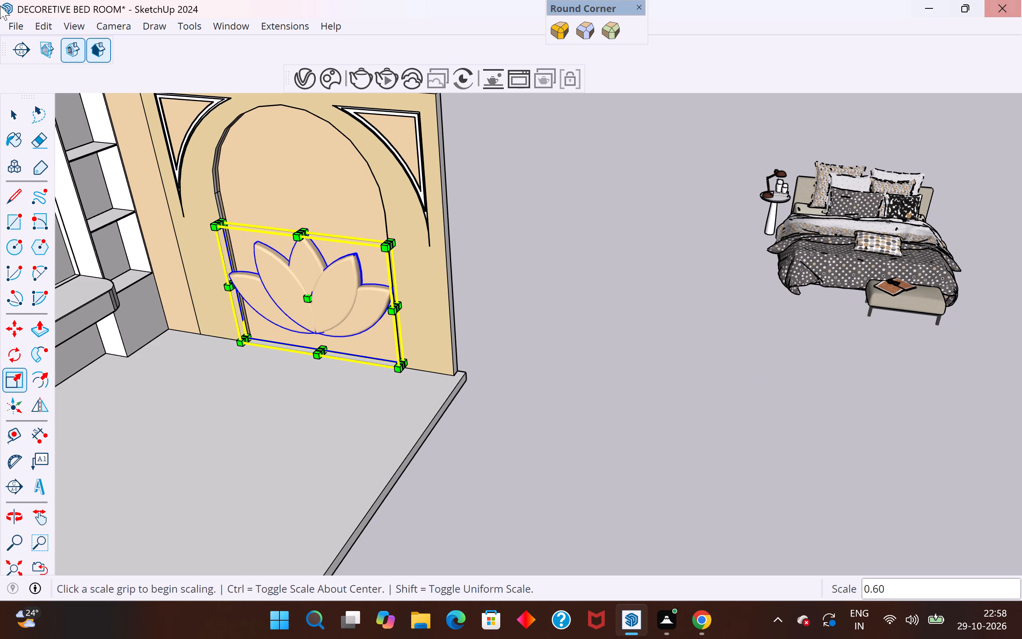
click(10, 113)
click(496, 257)
Move the flower about 7 3/8" and a further 1 1/16" sideways so its outer tip meets the arch opening's shelf-side edge.
scroll(528, 216, up, 4)
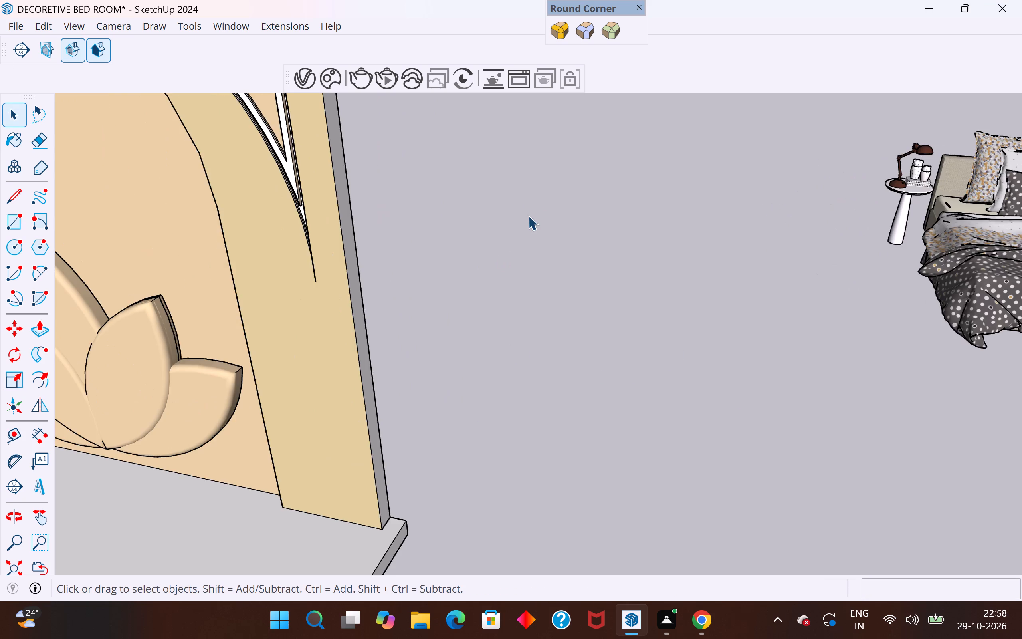
middle_drag(528, 216, 711, 210)
scroll(723, 201, down, 6)
scroll(420, 382, up, 2)
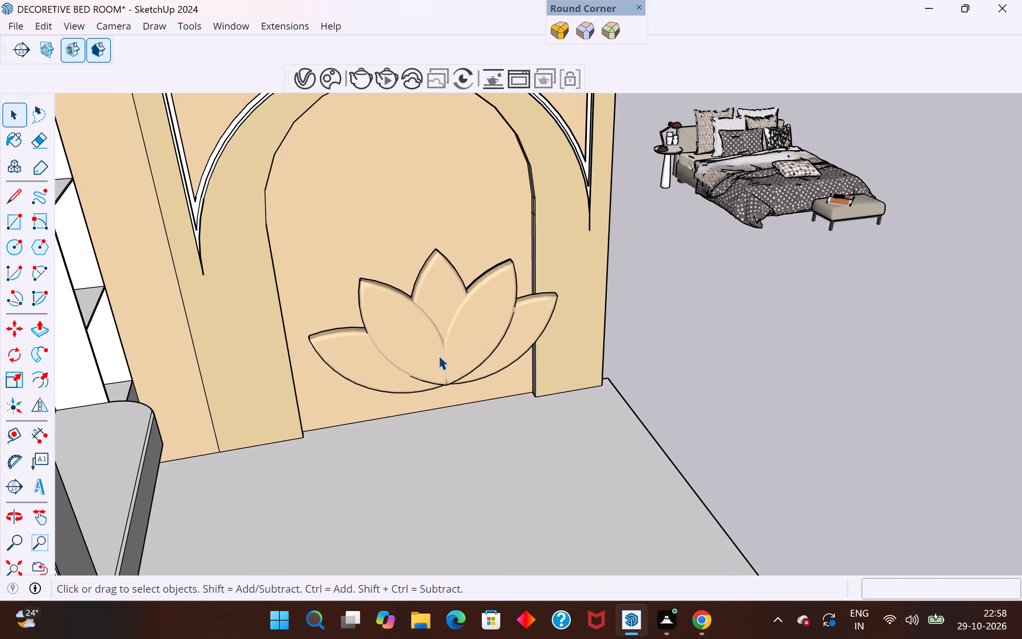
middle_drag(438, 345, 412, 307)
click(438, 351)
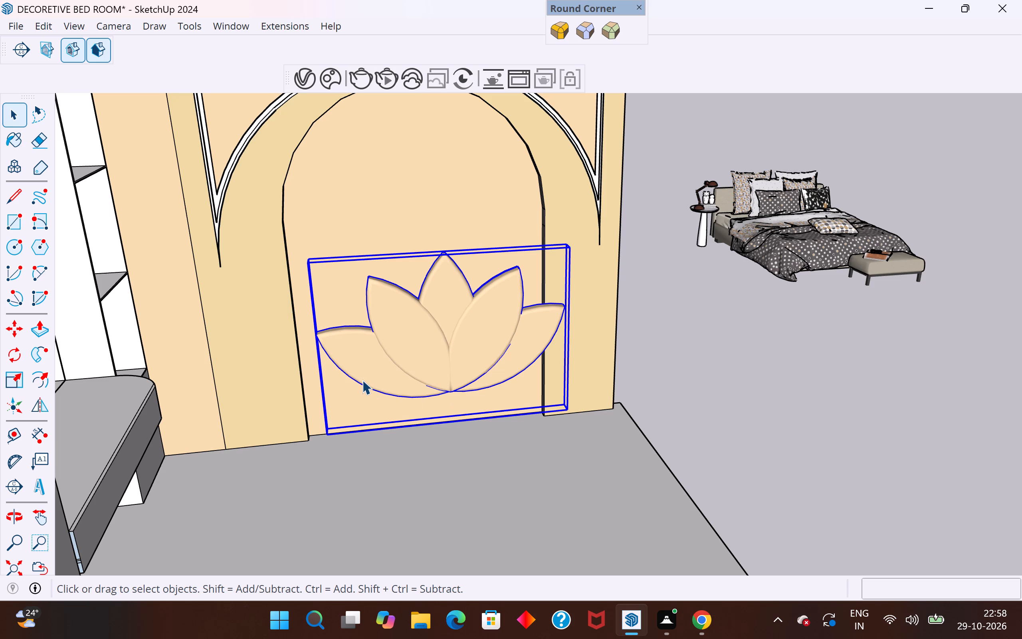
key(m)
scroll(319, 319, up, 4)
middle_drag(322, 373, 400, 373)
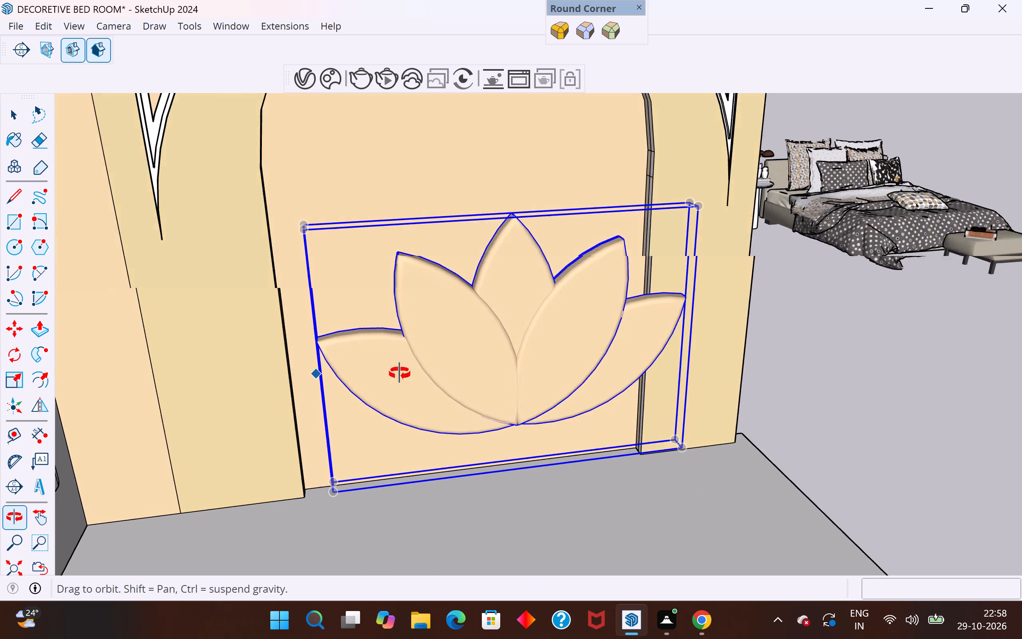
middle_drag(400, 373, 439, 386)
scroll(318, 393, up, 3)
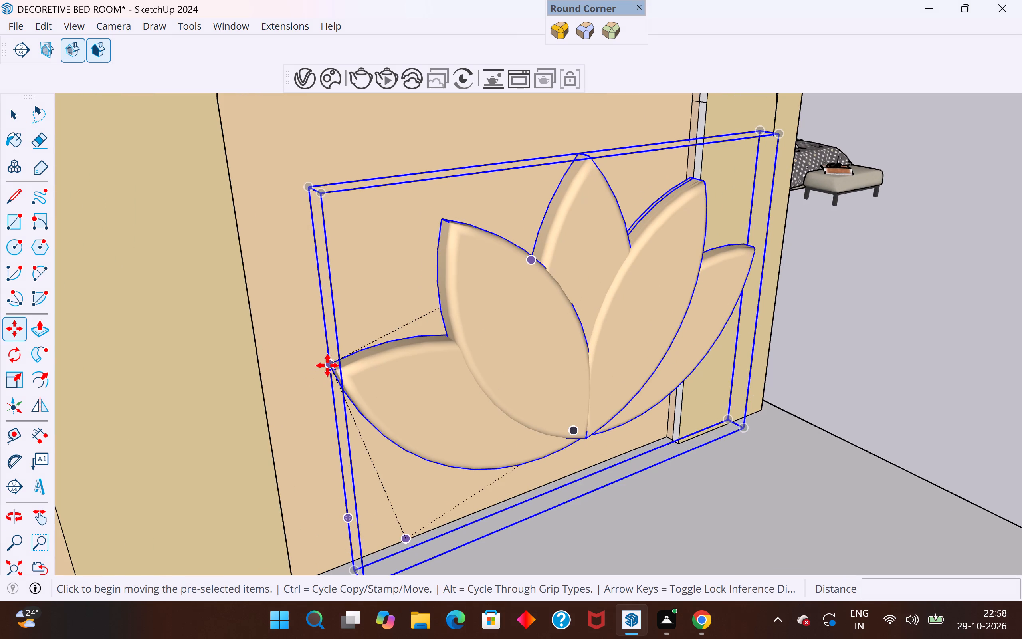
click(329, 364)
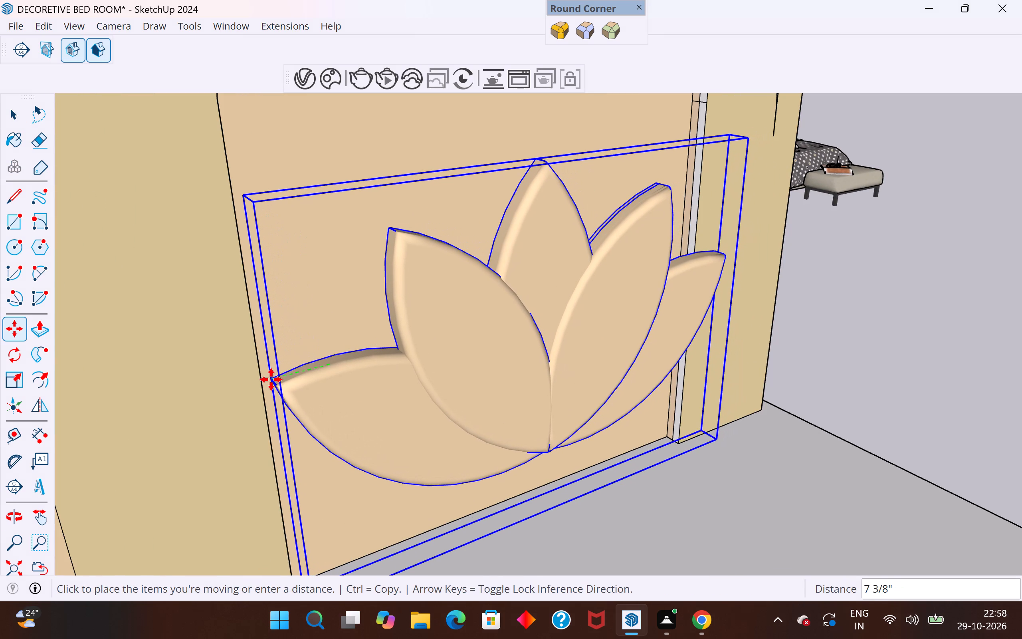
click(271, 379)
scroll(271, 385, up, 6)
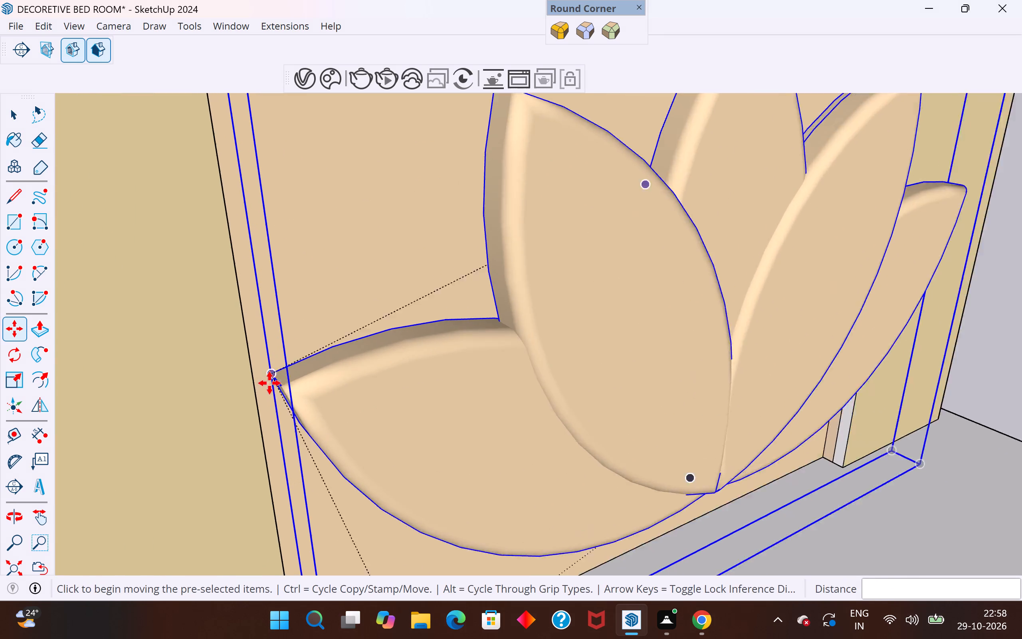
scroll(269, 383, up, 1)
click(272, 373)
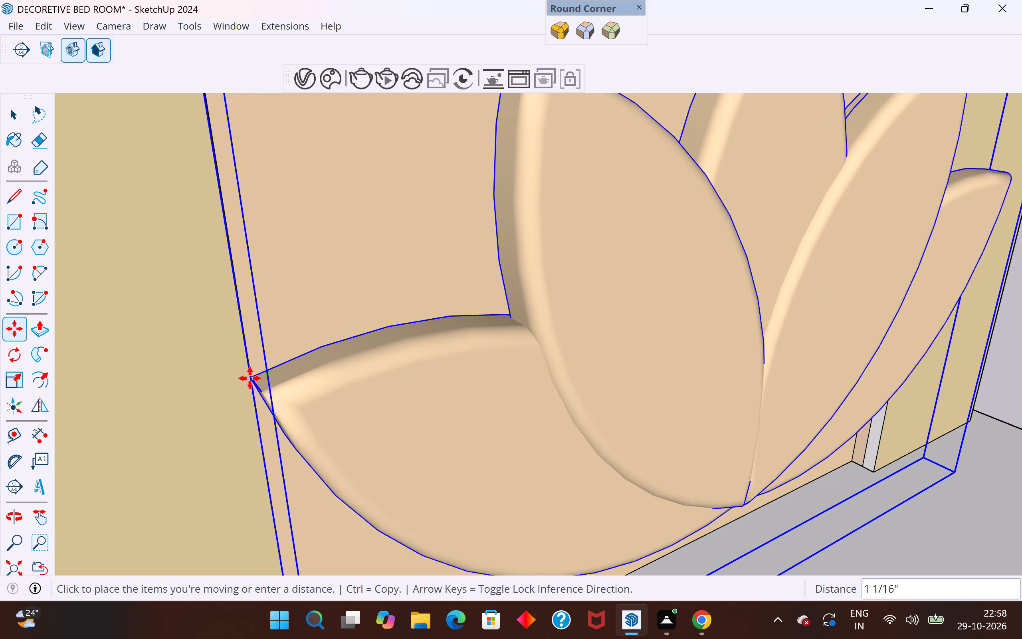
click(250, 378)
scroll(166, 391, down, 16)
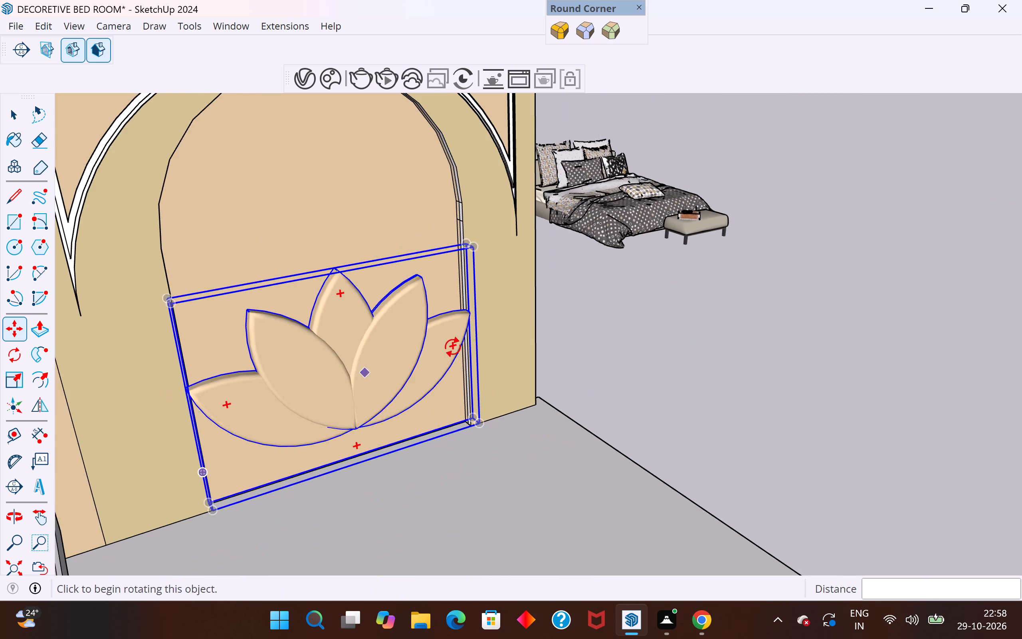
Scale the flower group uniformly by about 0.73 within the arch opening.
middle_drag(441, 348, 246, 339)
key(s)
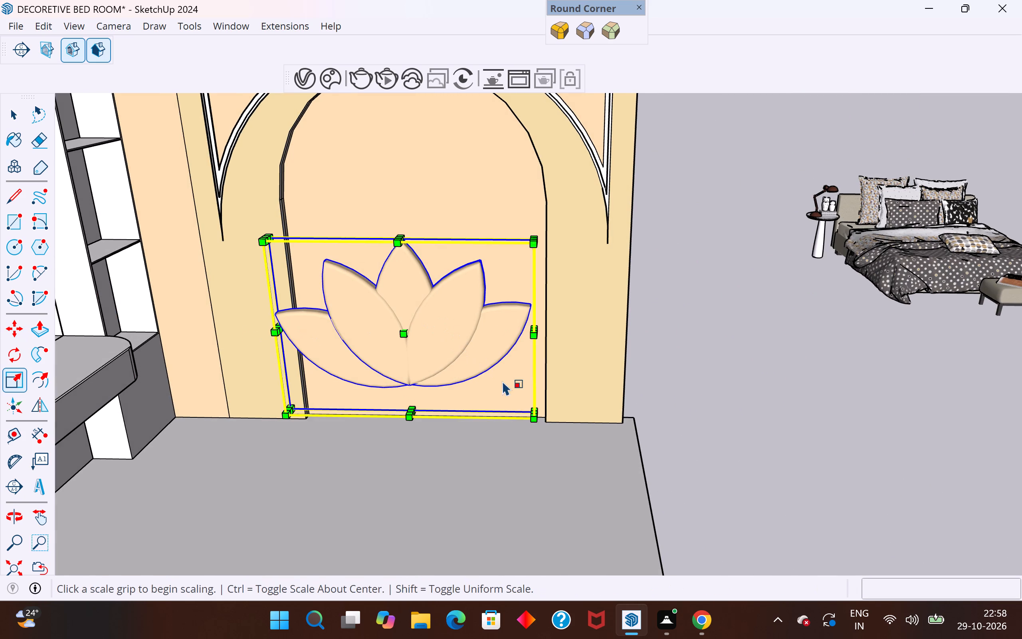
scroll(540, 415, up, 7)
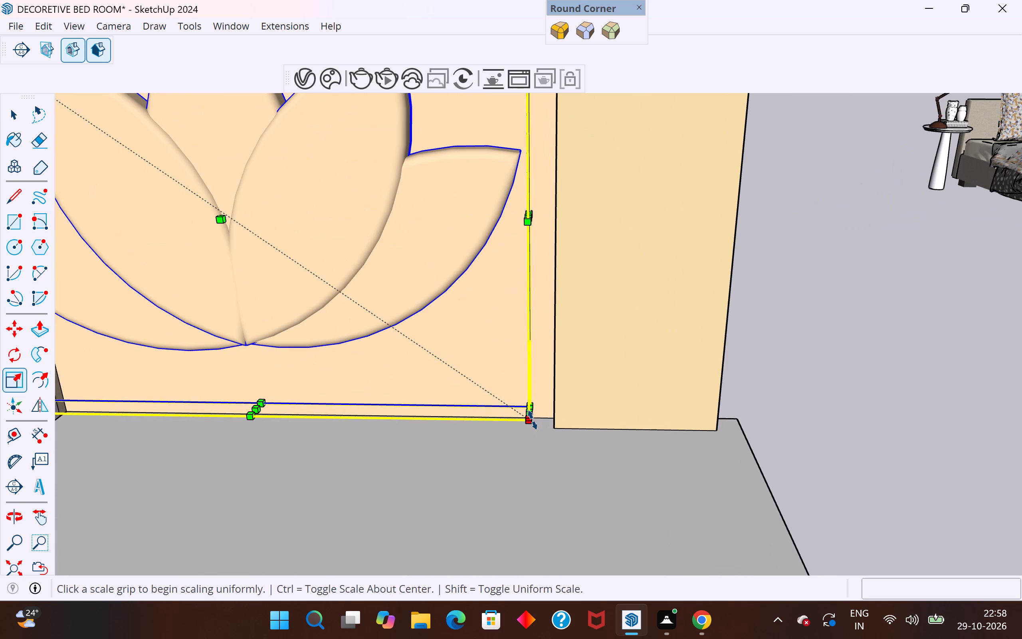
ctrl+drag(533, 420, 453, 365)
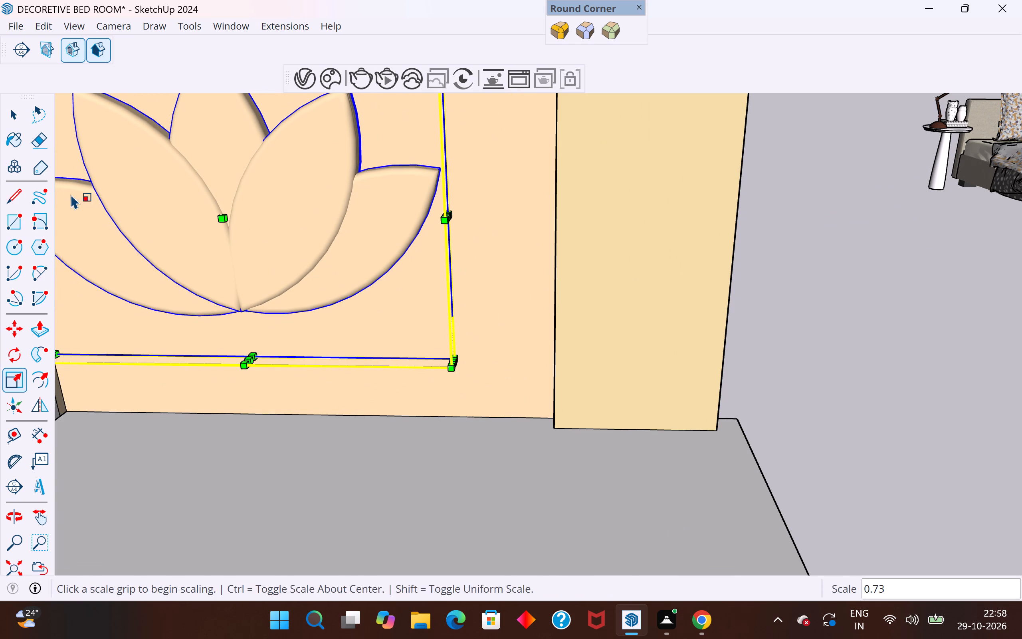
Move the flower group by its lower corner back against the arch wall and nearer the opening's middle.
click(18, 111)
click(868, 306)
scroll(855, 323, down, 6)
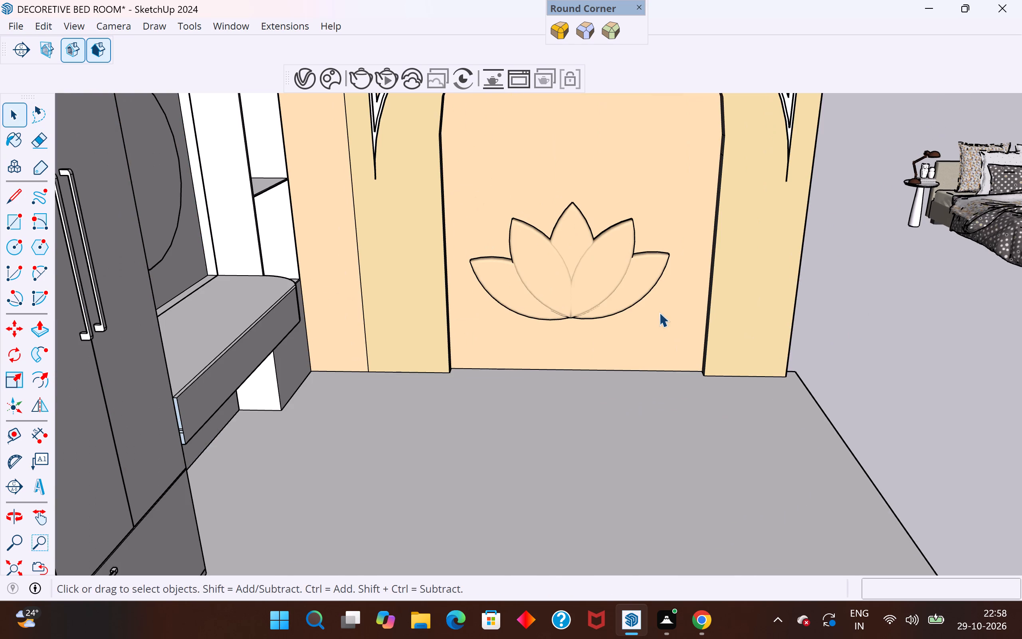
middle_drag(598, 304, 453, 301)
click(596, 297)
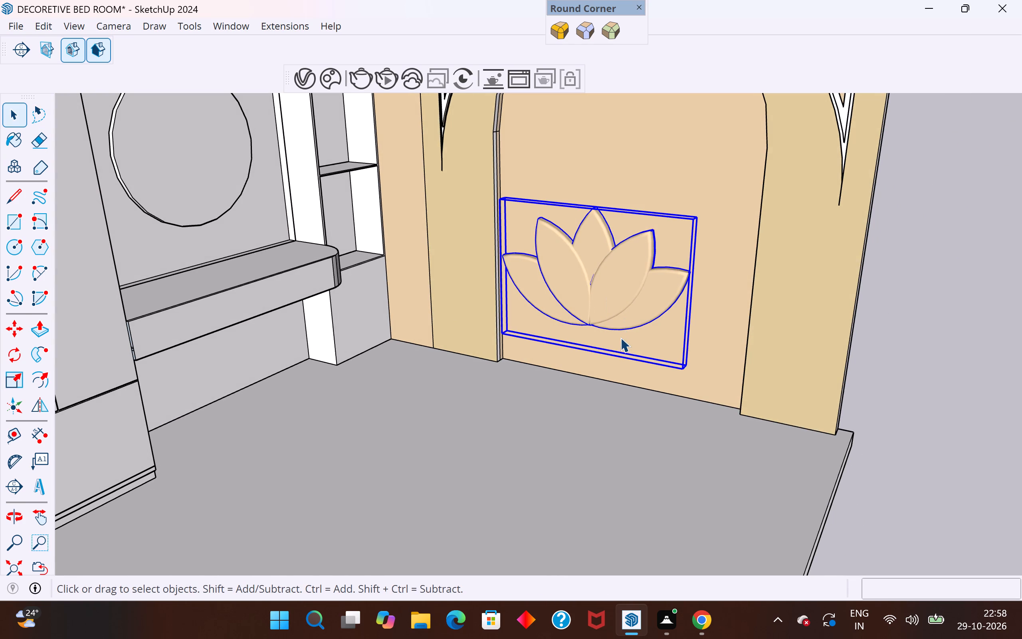
key(m)
middle_drag(696, 363, 438, 399)
scroll(569, 434, up, 4)
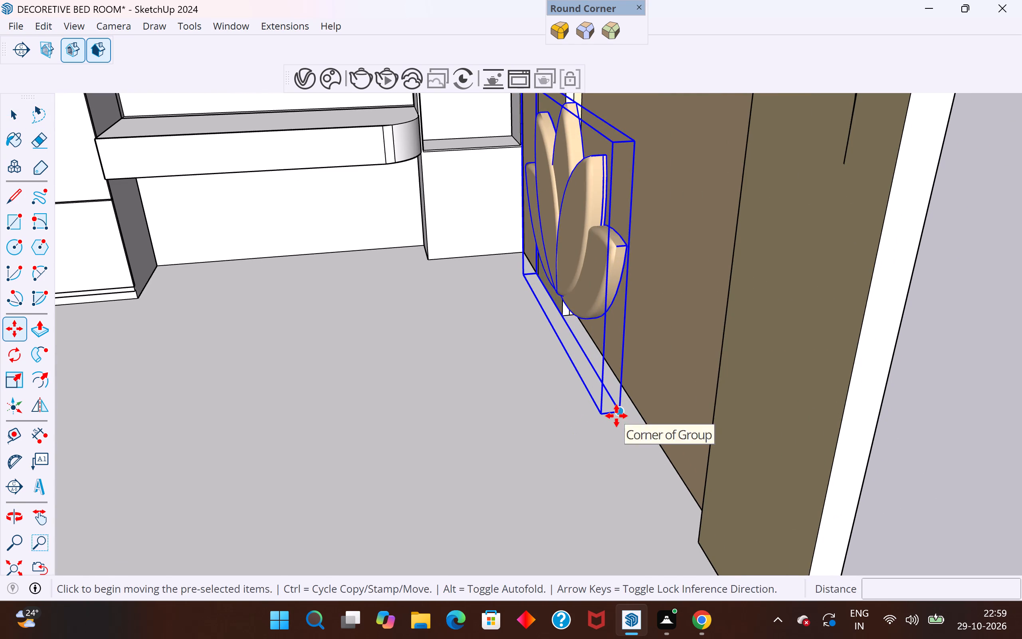
click(616, 416)
click(692, 396)
Scale the flower group uniformly about its center by about 1.49 to fill the arch opening, then clear the selection.
scroll(590, 395, down, 5)
middle_drag(569, 378, 652, 364)
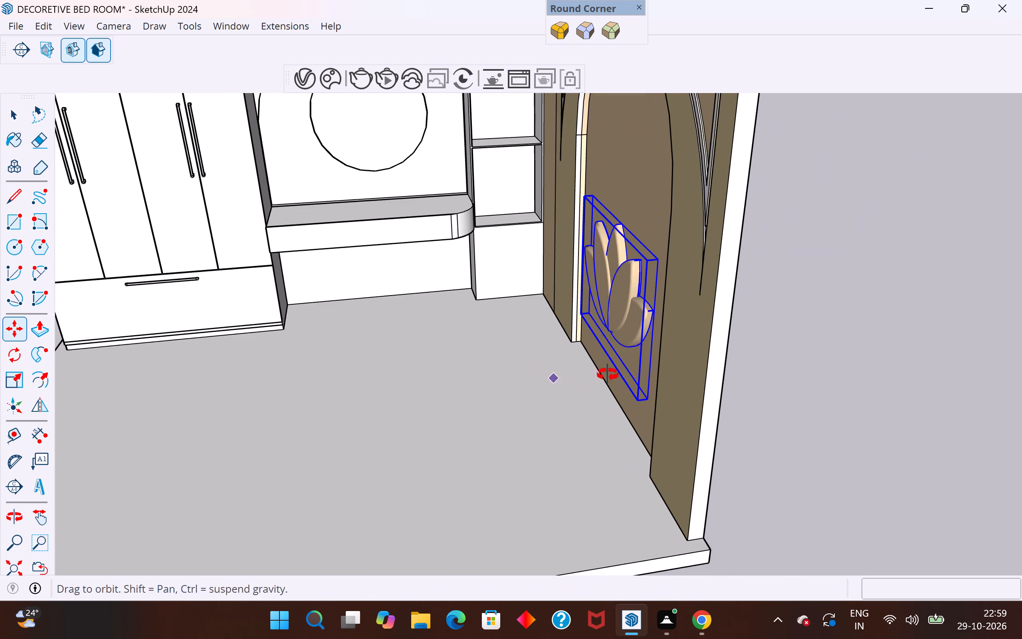
middle_drag(652, 364, 847, 397)
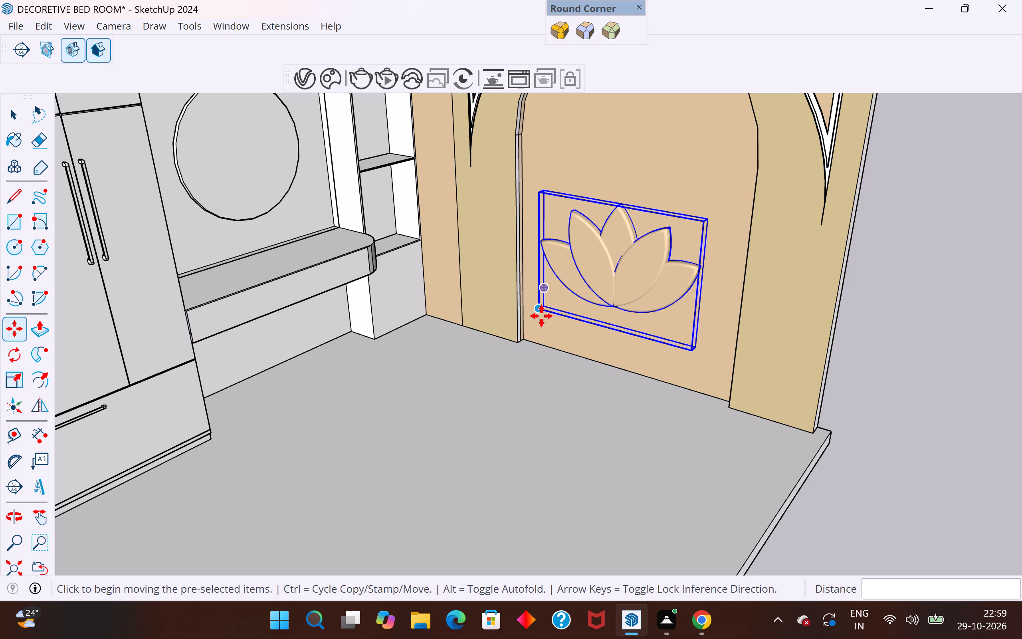
middle_drag(592, 289, 750, 304)
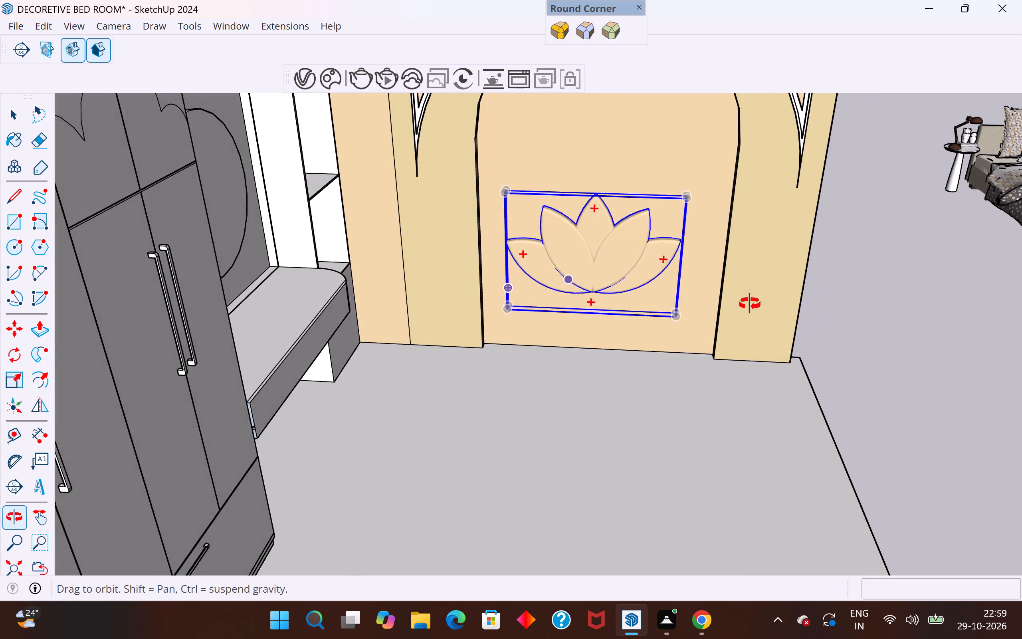
middle_drag(750, 304, 732, 290)
key(s)
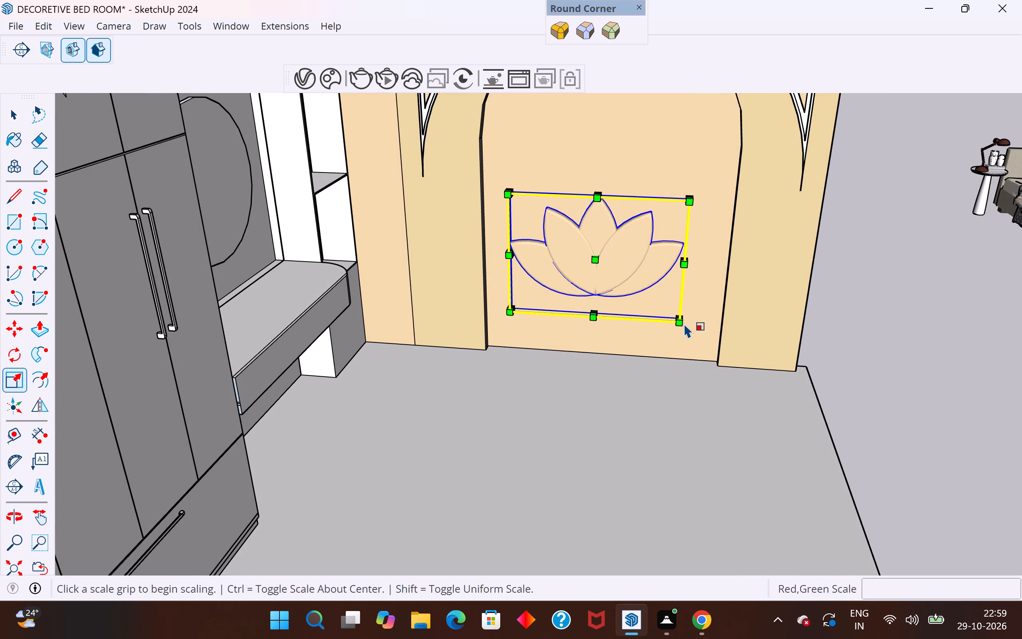
scroll(684, 323, up, 11)
middle_drag(684, 323, 632, 306)
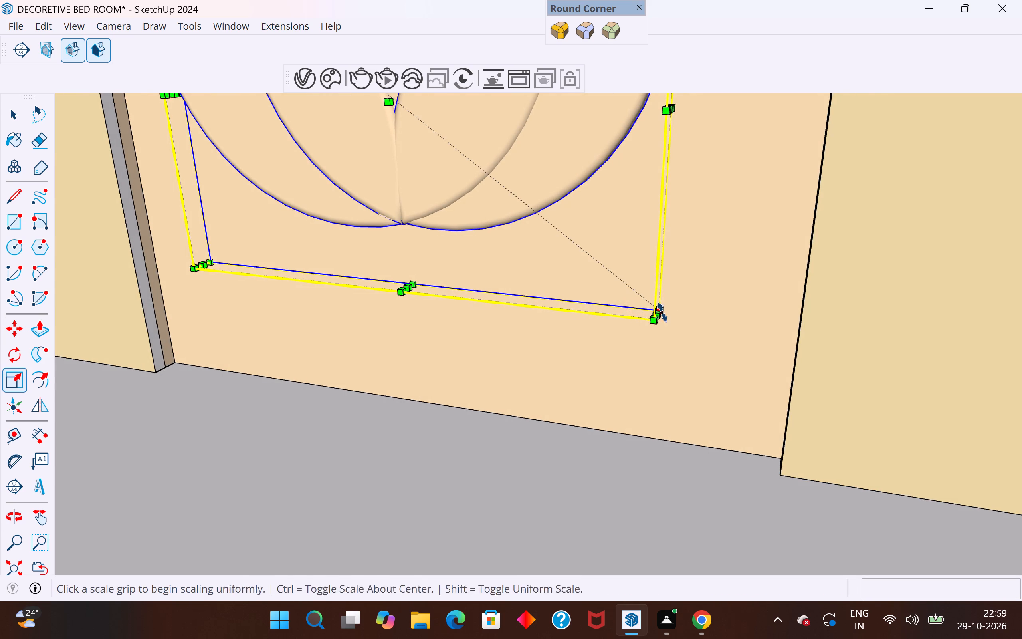
ctrl+drag(662, 311, 804, 374)
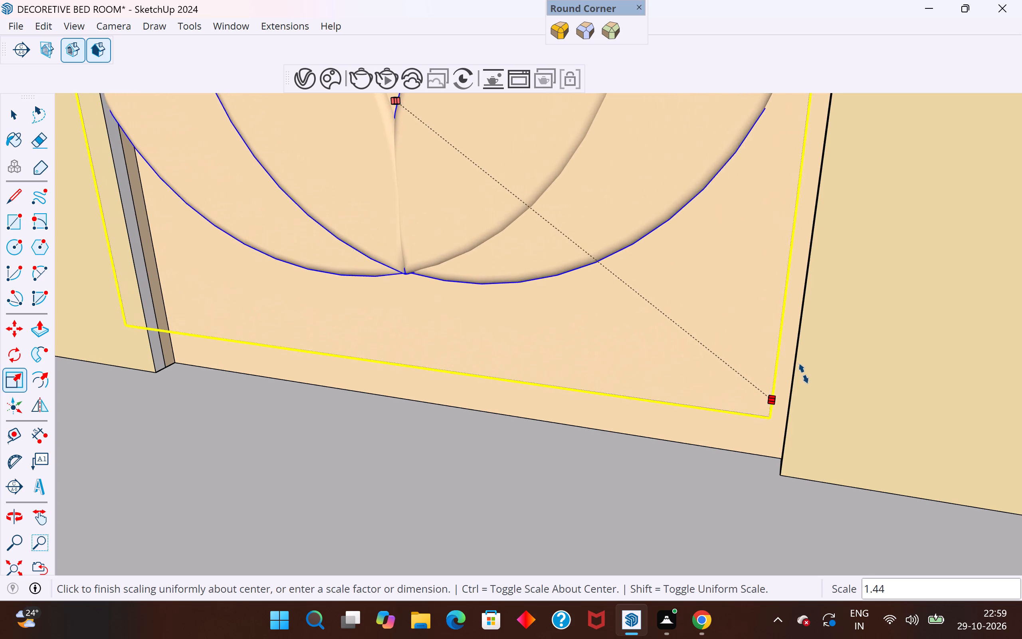
ctrl+drag(804, 374, 795, 401)
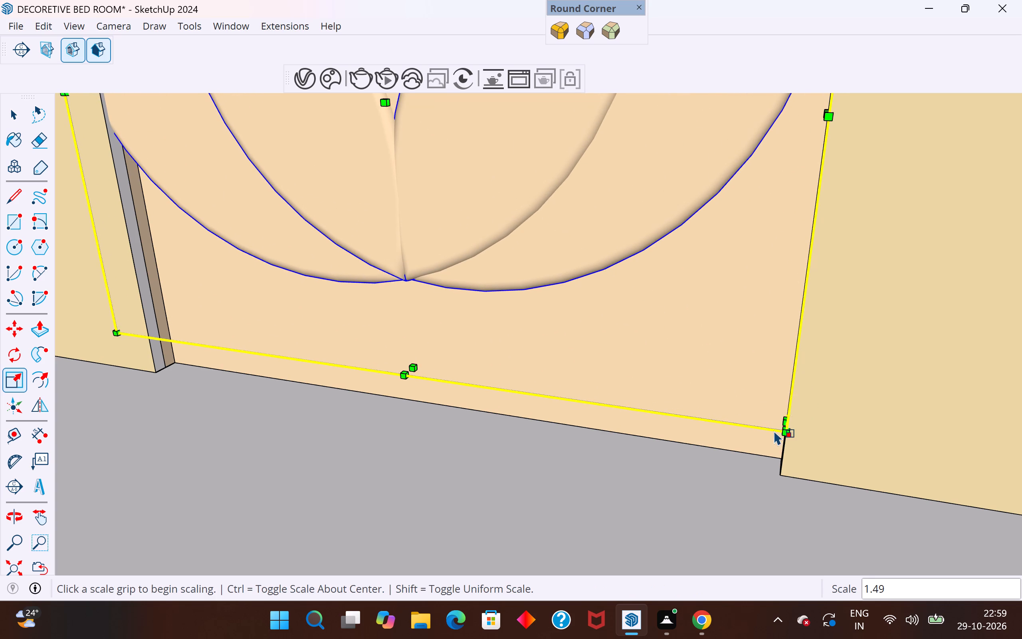
scroll(774, 433, down, 10)
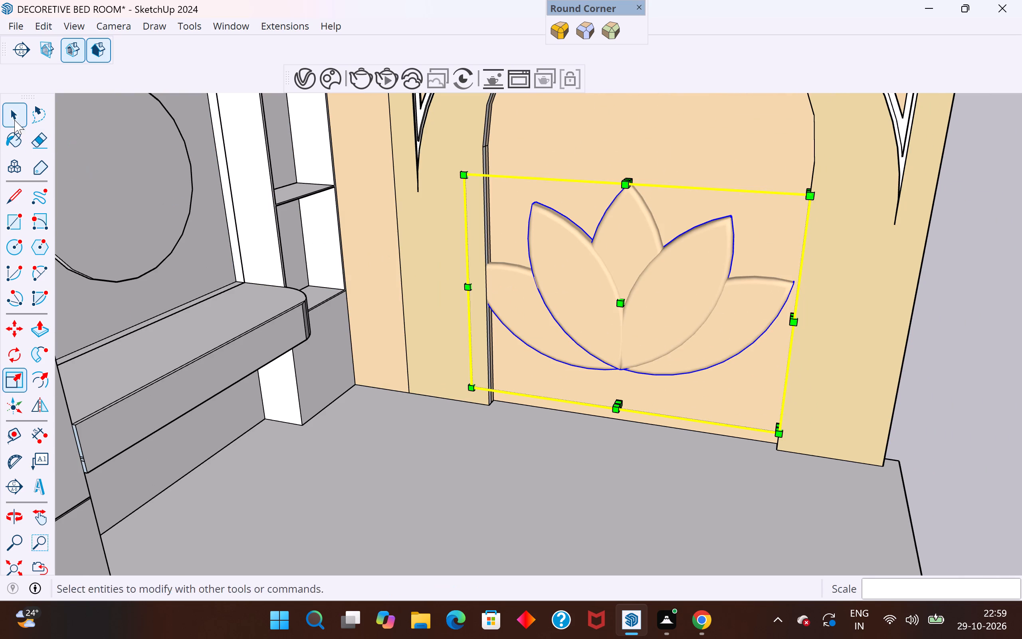
click(14, 120)
click(968, 371)
Scale the flower group uniformly about its center by about 0.93 to fit between the arch sides.
click(697, 331)
middle_drag(721, 343, 824, 351)
scroll(753, 263, up, 1)
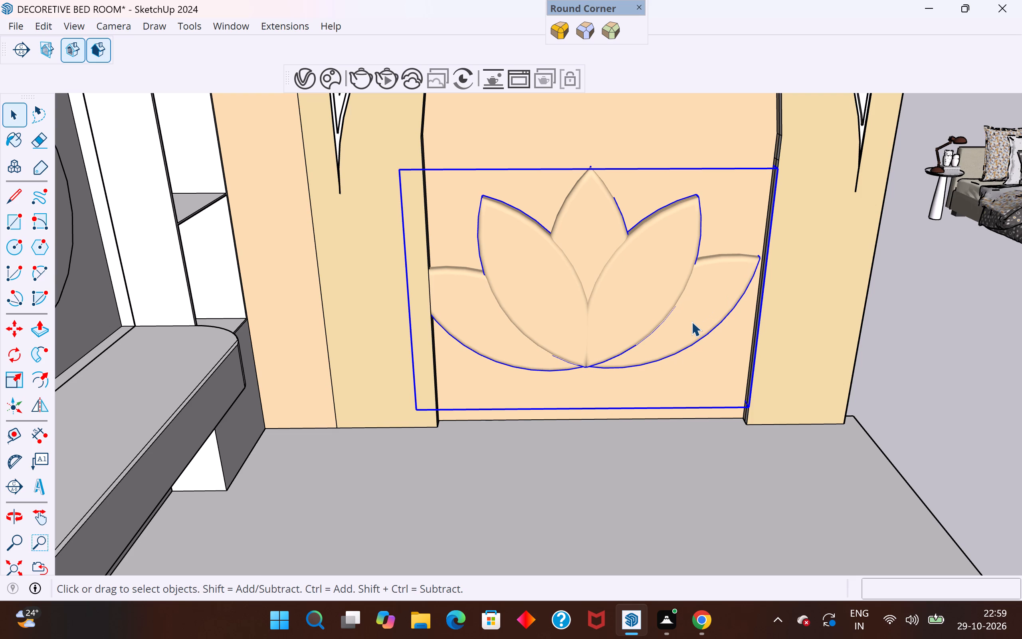
key(s)
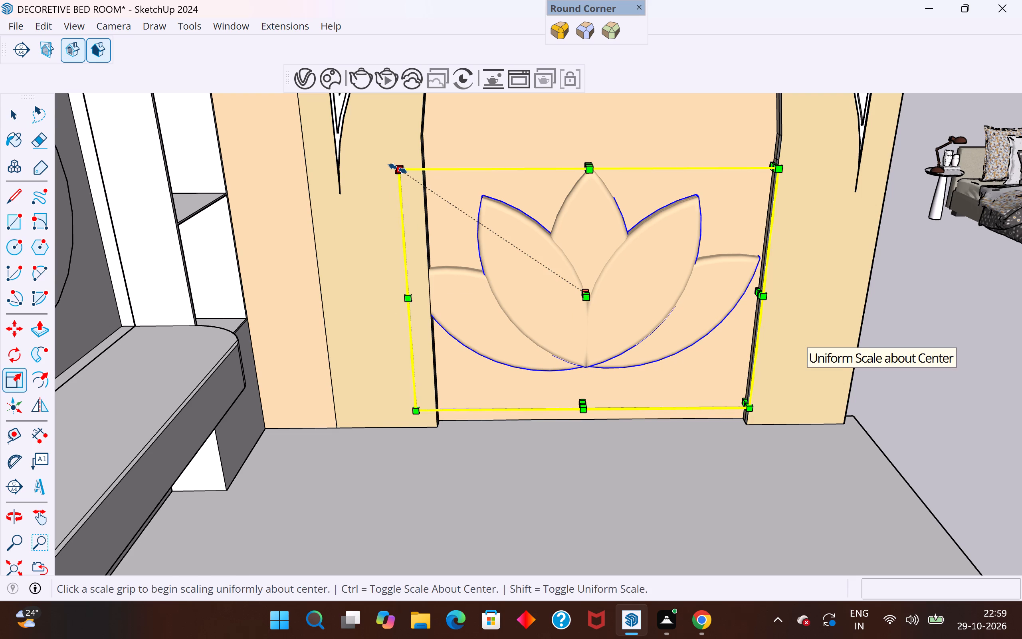
ctrl+drag(398, 169, 414, 175)
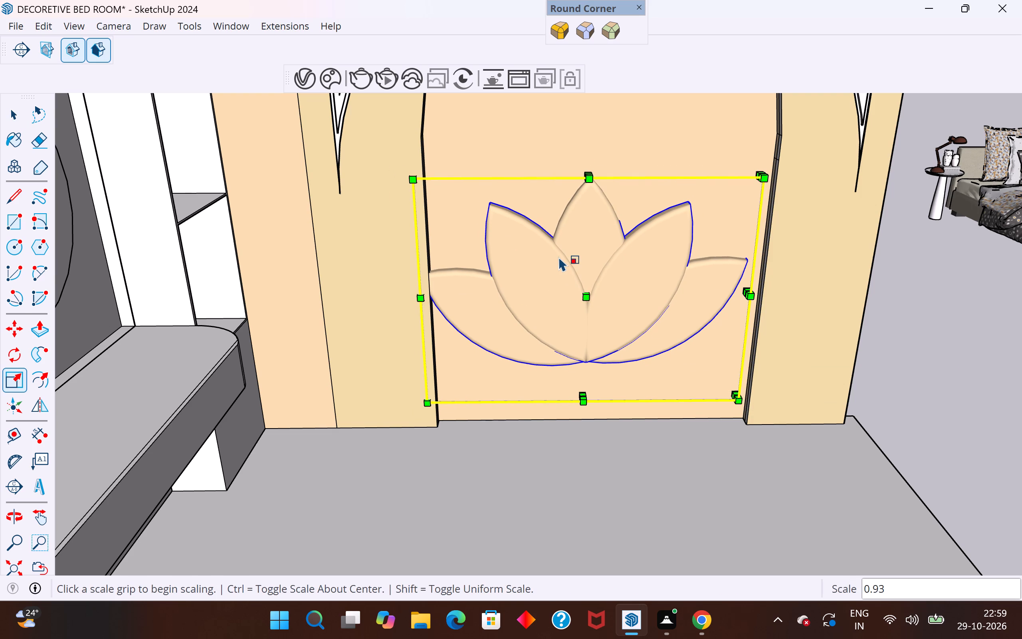
Move the flower about 1 5/16" and a further small nudge sideways to center it in the arch opening, then deselect it.
key(m)
click(752, 297)
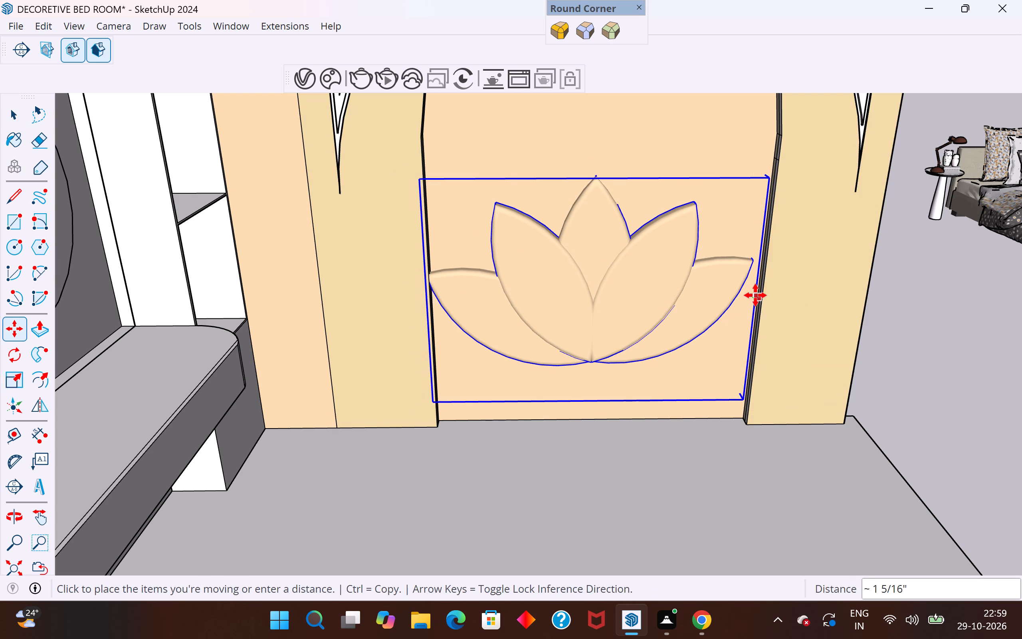
click(757, 295)
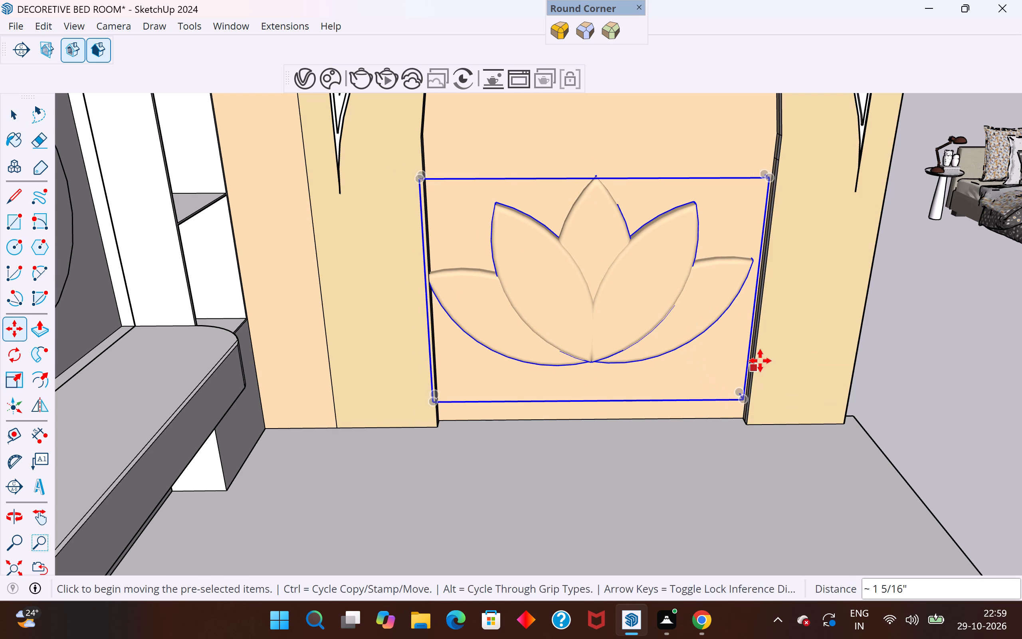
scroll(747, 407, up, 9)
click(742, 387)
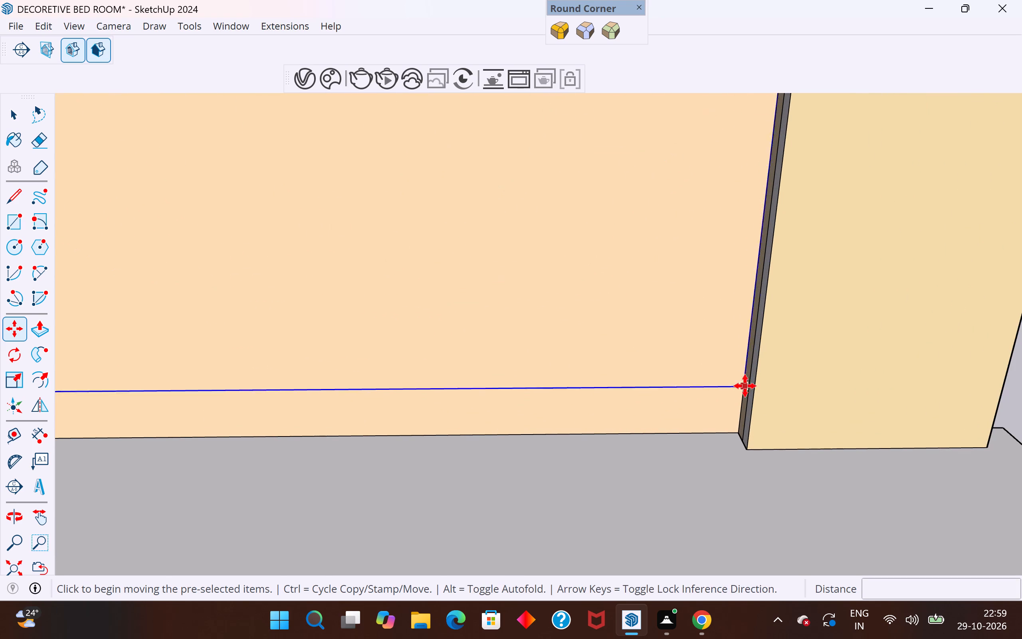
click(750, 386)
scroll(801, 421, down, 9)
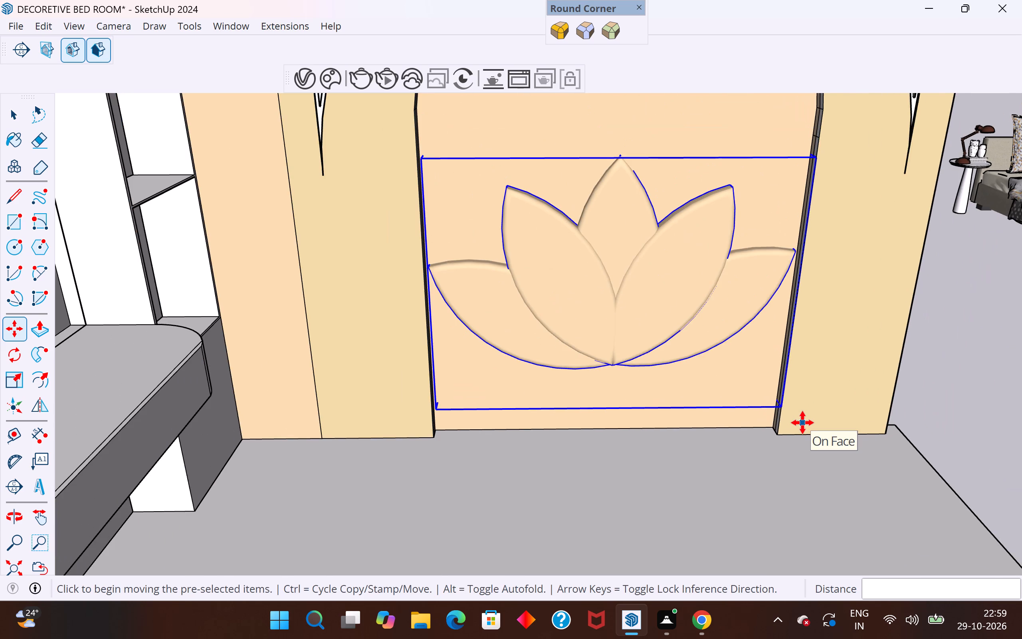
middle_drag(802, 423, 806, 318)
middle_drag(806, 318, 782, 403)
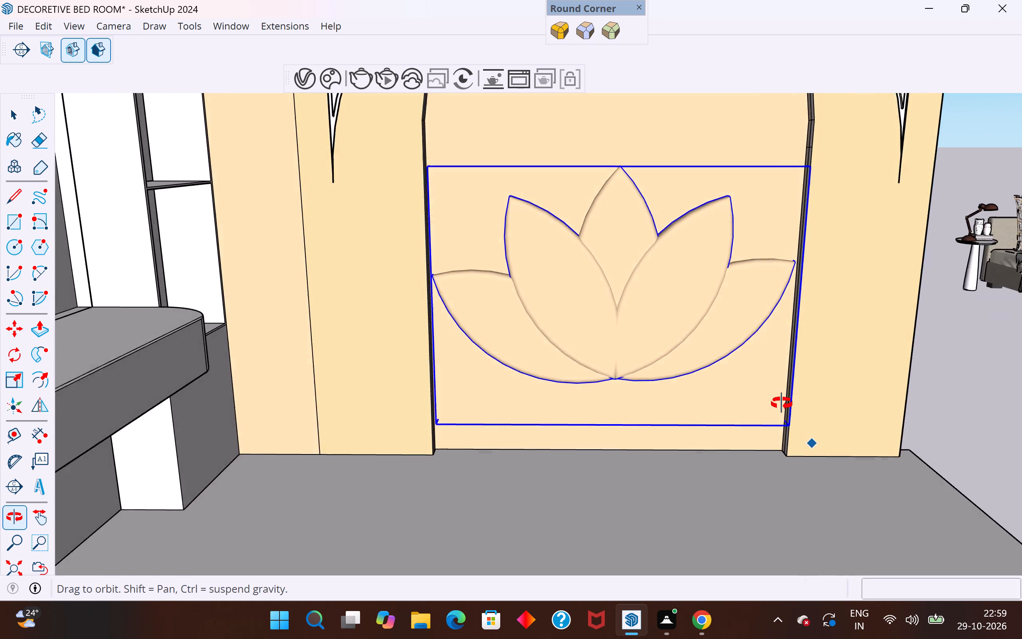
middle_drag(782, 403, 773, 470)
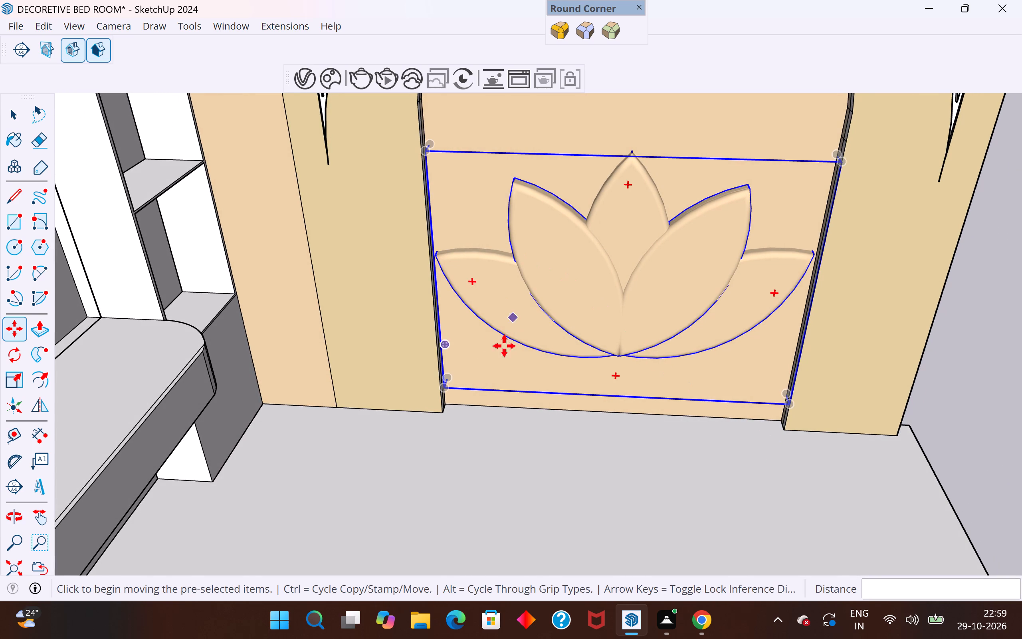
click(20, 113)
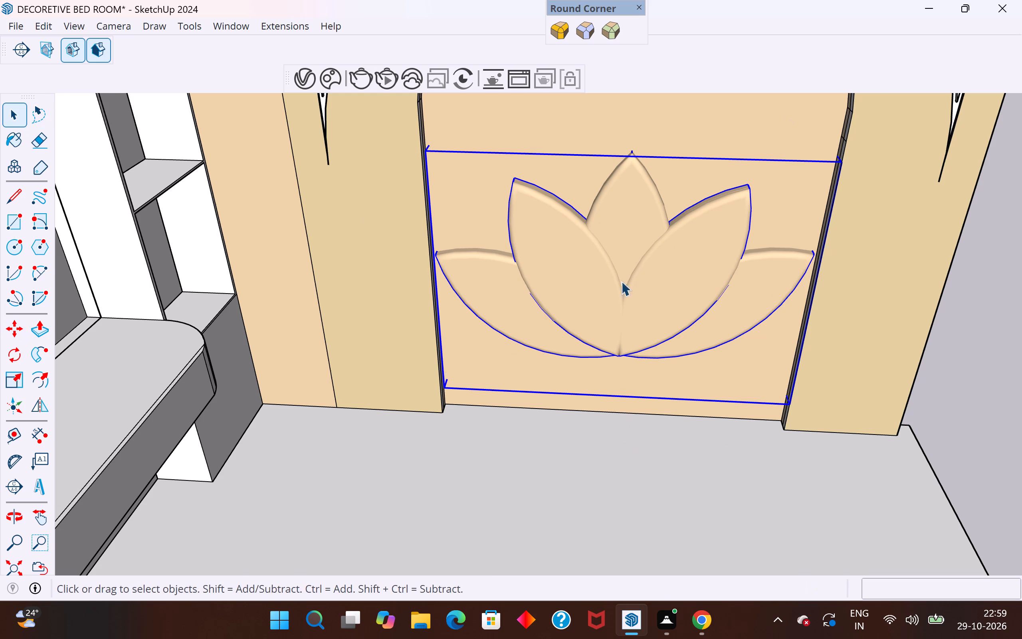
scroll(558, 316, down, 5)
click(855, 345)
scroll(763, 296, down, 3)
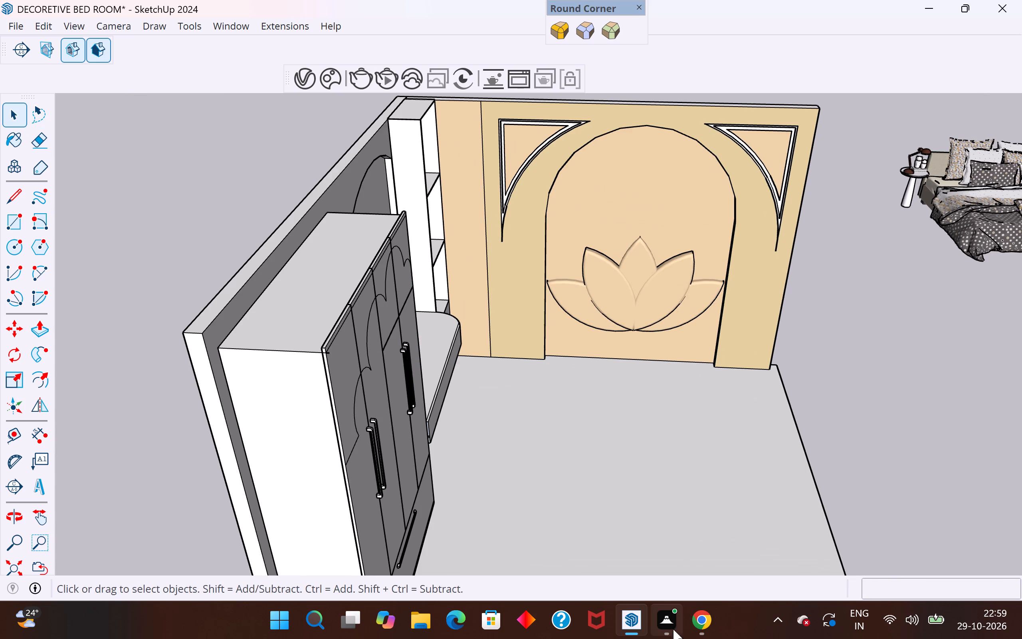
Switch to the image color picker in Chrome and sample the headboard petal's green, #868e69, from the bedroom reference.
click(699, 621)
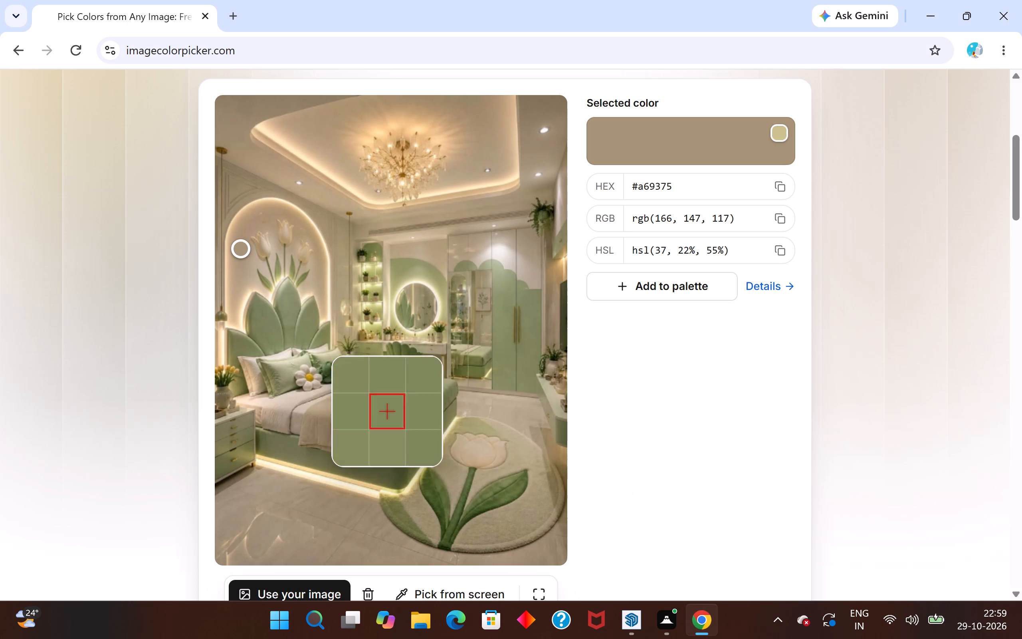
click(287, 306)
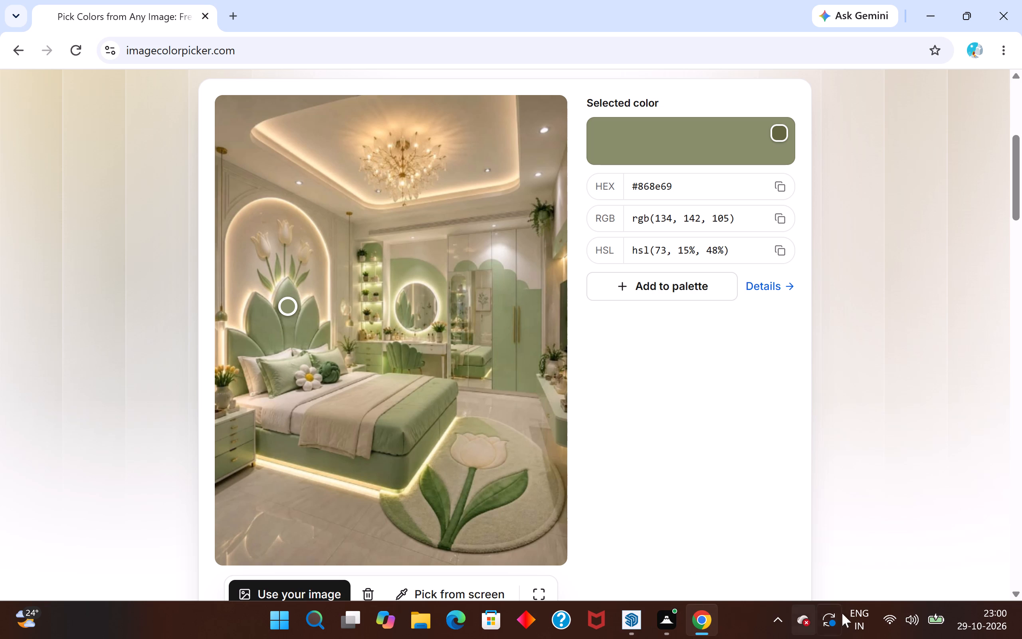
scroll(702, 614, up, 3)
Return to SketchUp and open the flower group and its central petal for editing.
click(636, 623)
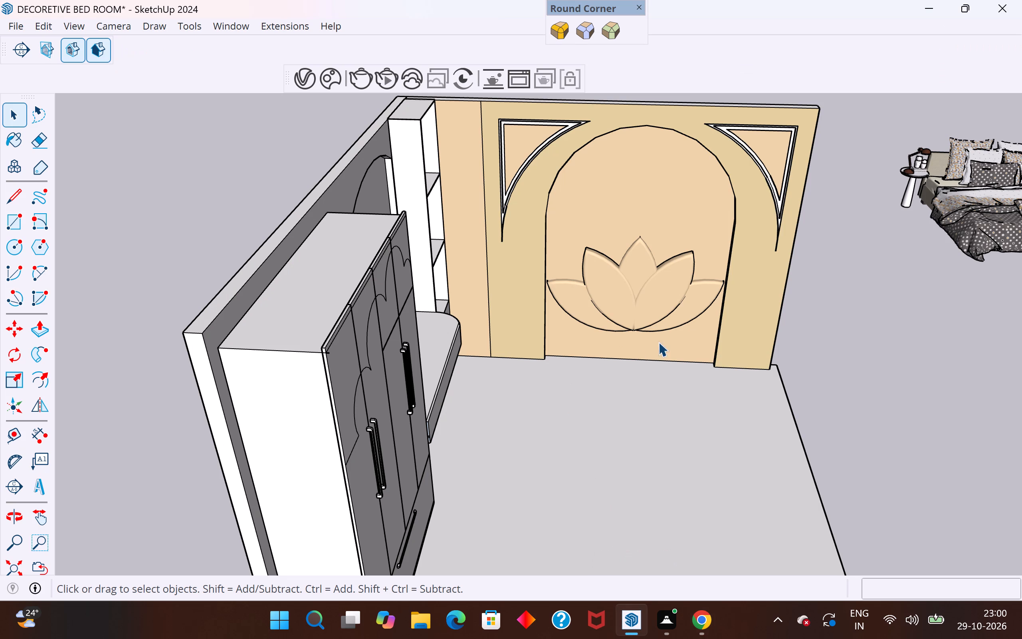
scroll(227, 489, down, 5)
scroll(510, 373, down, 4)
click(523, 355)
click(524, 351)
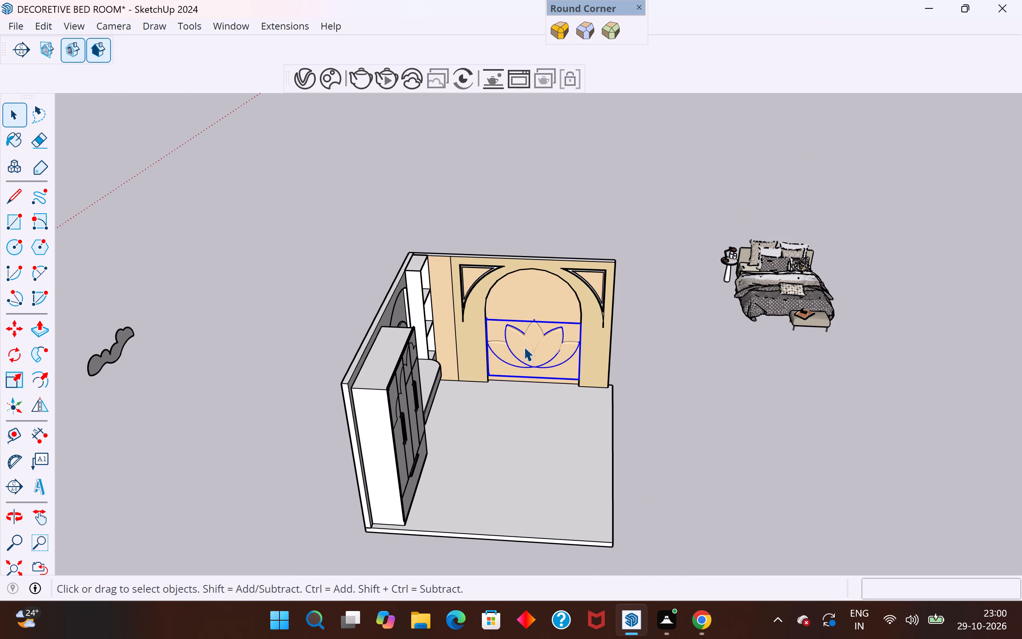
double_click(524, 347)
click(524, 347)
double_click(536, 335)
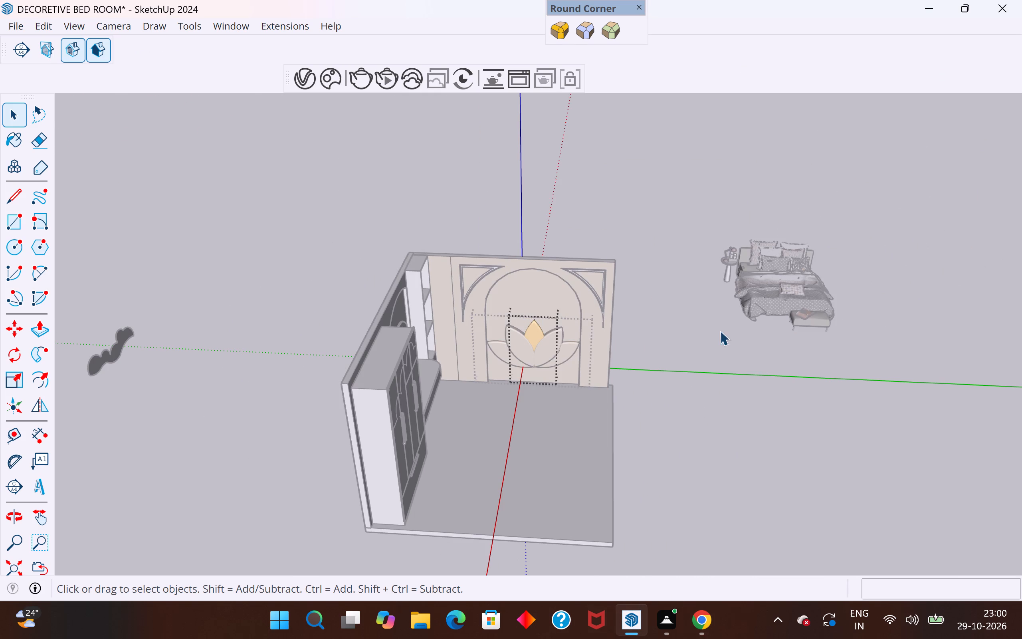
Create a new Generic material in the V-Ray Asset Editor.
click(307, 75)
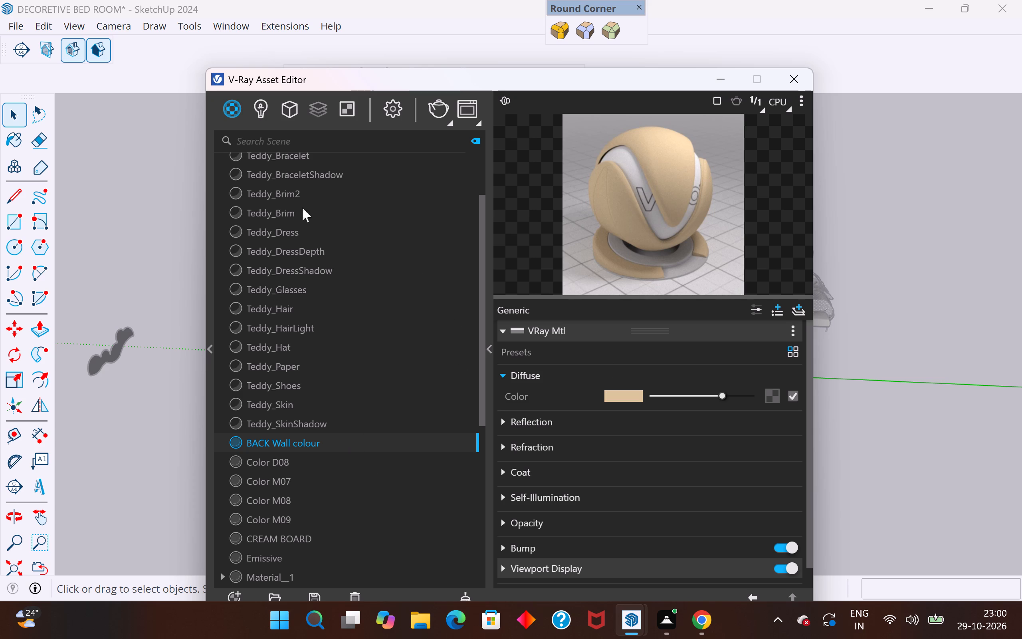
right_click(232, 108)
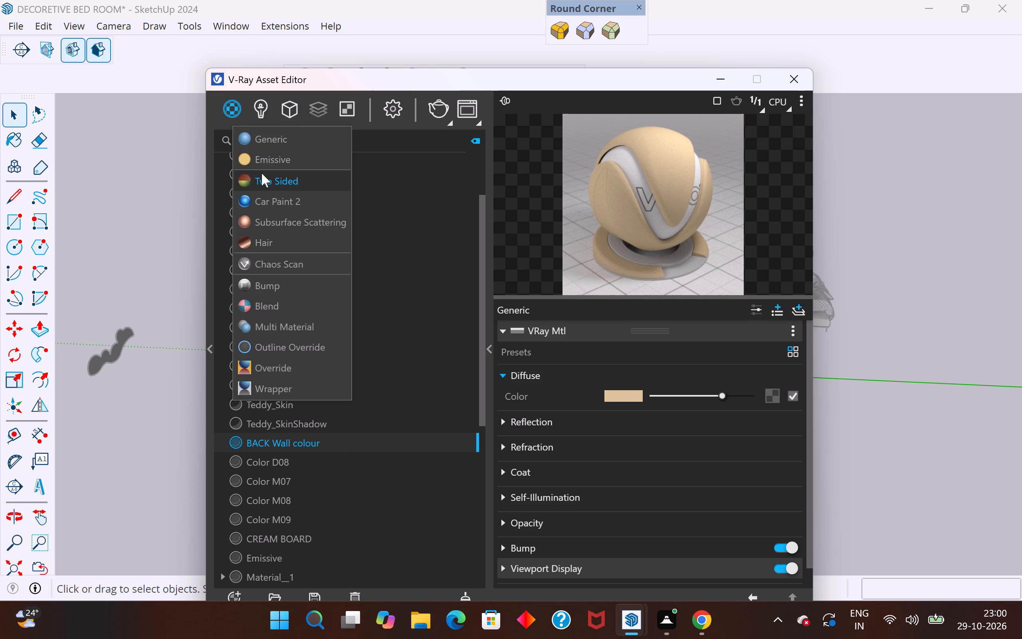
click(276, 142)
scroll(283, 575, down, 2)
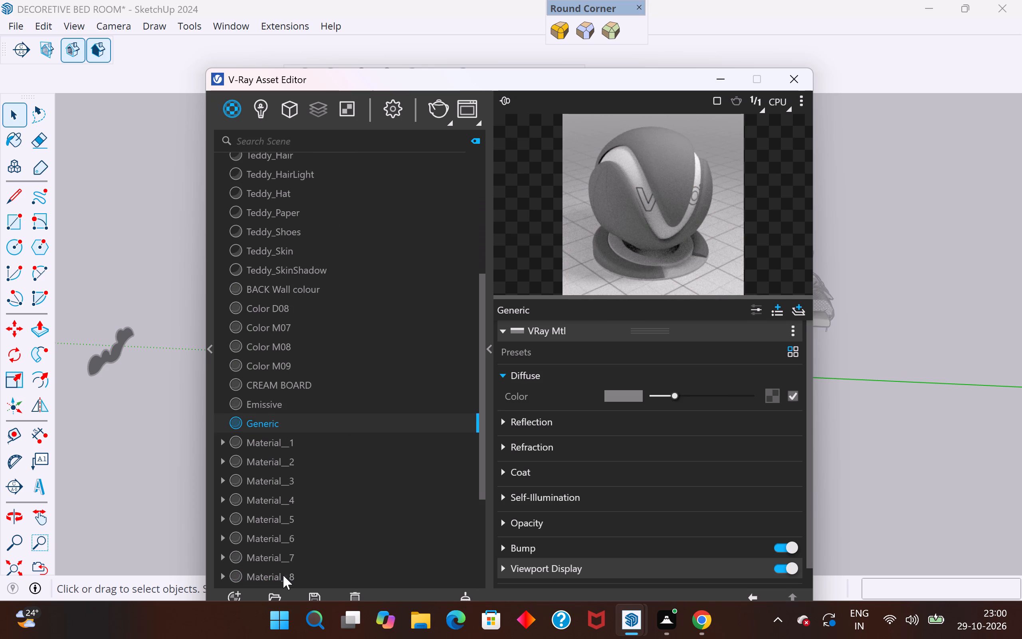
key(BackSpace)
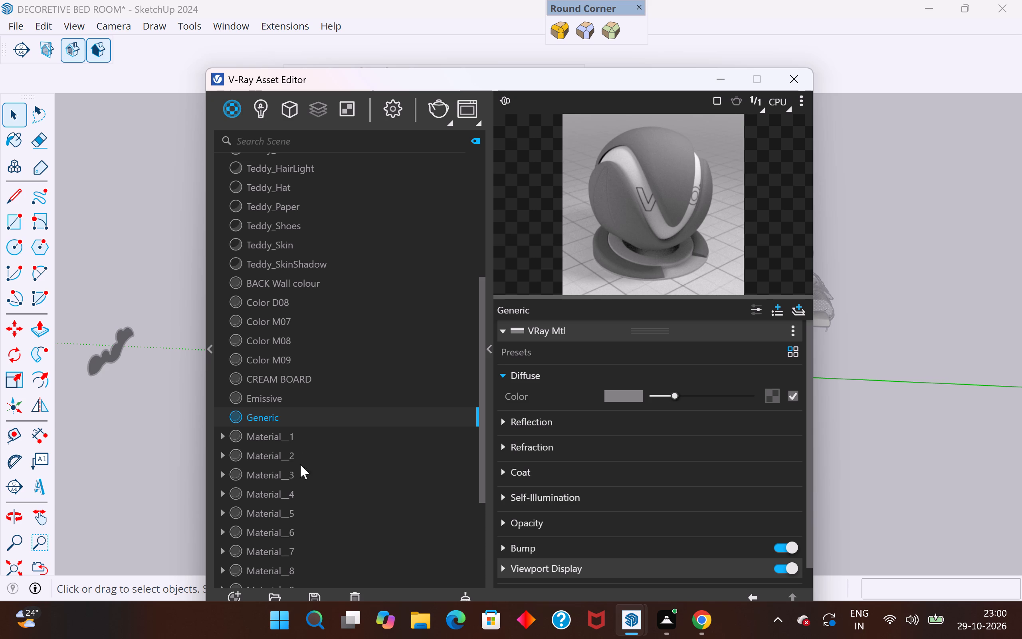
Rename the new Generic material "lotous flower".
right_click(303, 424)
click(332, 310)
key(Delete)
key(BackSpace)
key(BackSpace)
key(BackSpace)
key(BackSpace)
key(BackSpace)
key(BackSpace)
key(BackSpace)
key(BackSpace)
key(BackSpace)
key(BackSpace)
key(BackSpace)
key(BackSpace)
key(BackSpace)
key(BackSpace)
key(t)
key(BackSpace)
key(BackSpace)
text(lotous)
key(space)
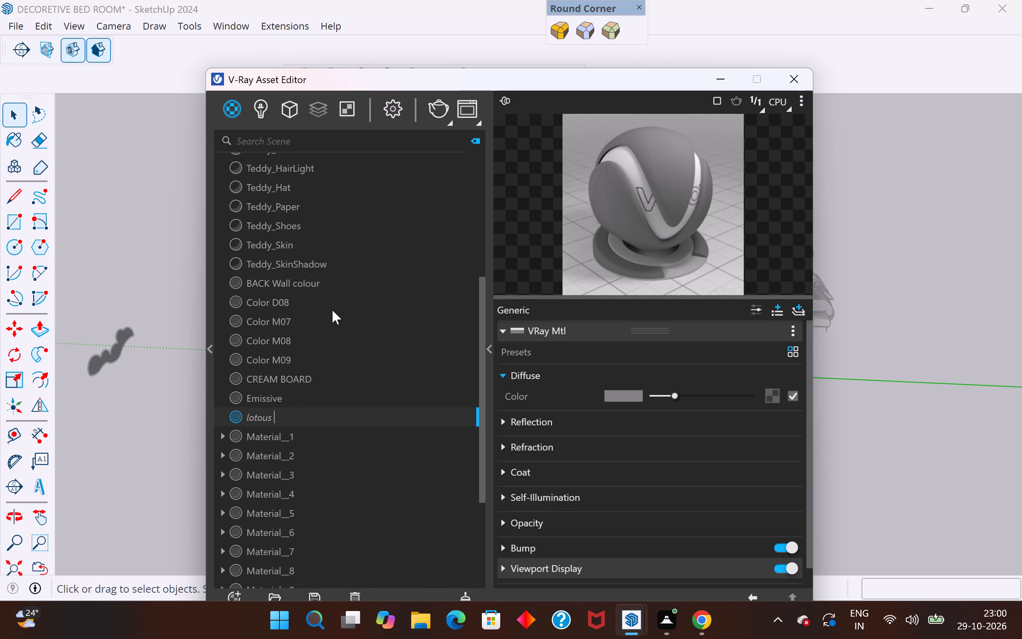
key(f)
text(lower)
click(329, 443)
click(325, 423)
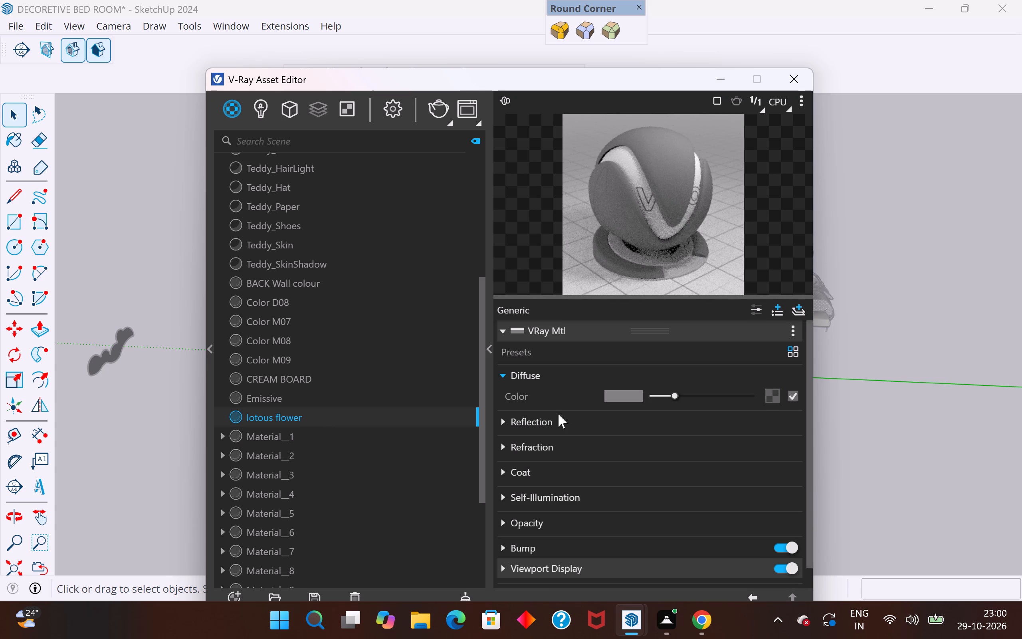
Apply the lotous flower material to the front face of the flower's central petal.
drag(414, 87, 782, 80)
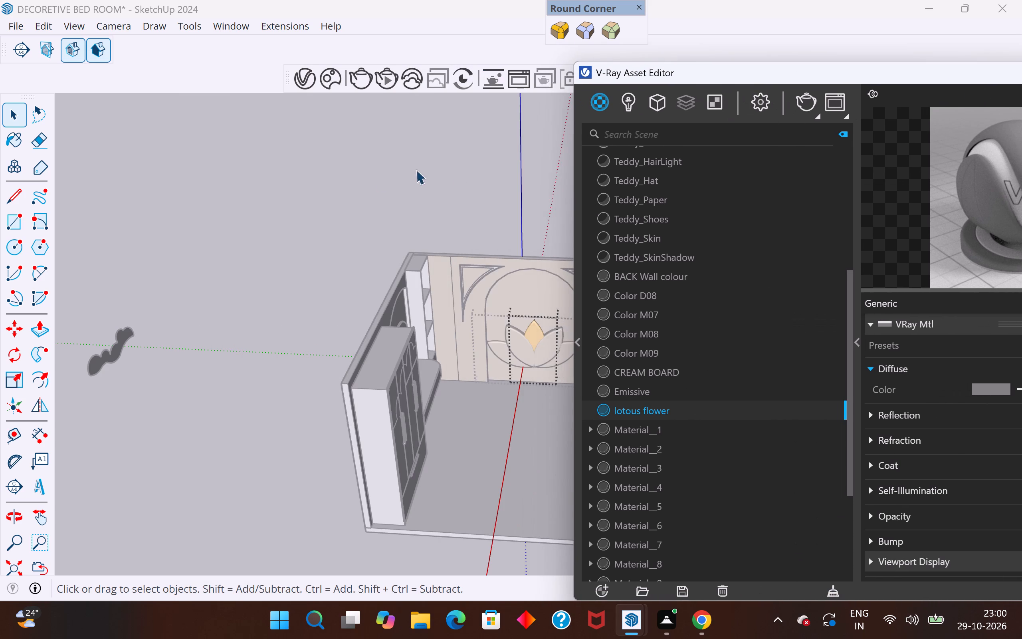
scroll(335, 189, down, 5)
right_click(709, 411)
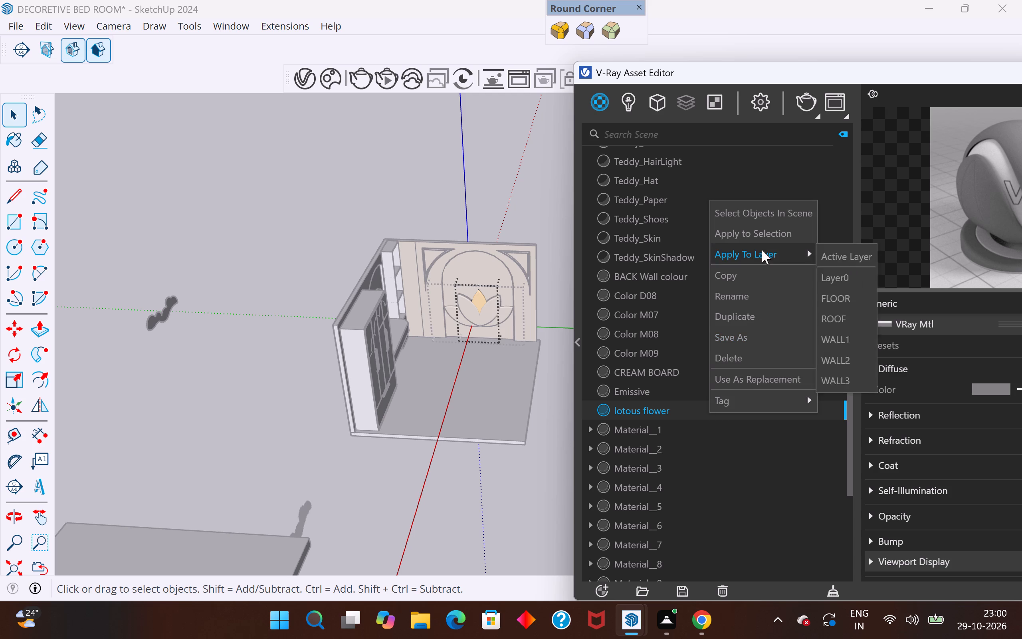
click(766, 234)
click(481, 220)
scroll(471, 315, up, 1)
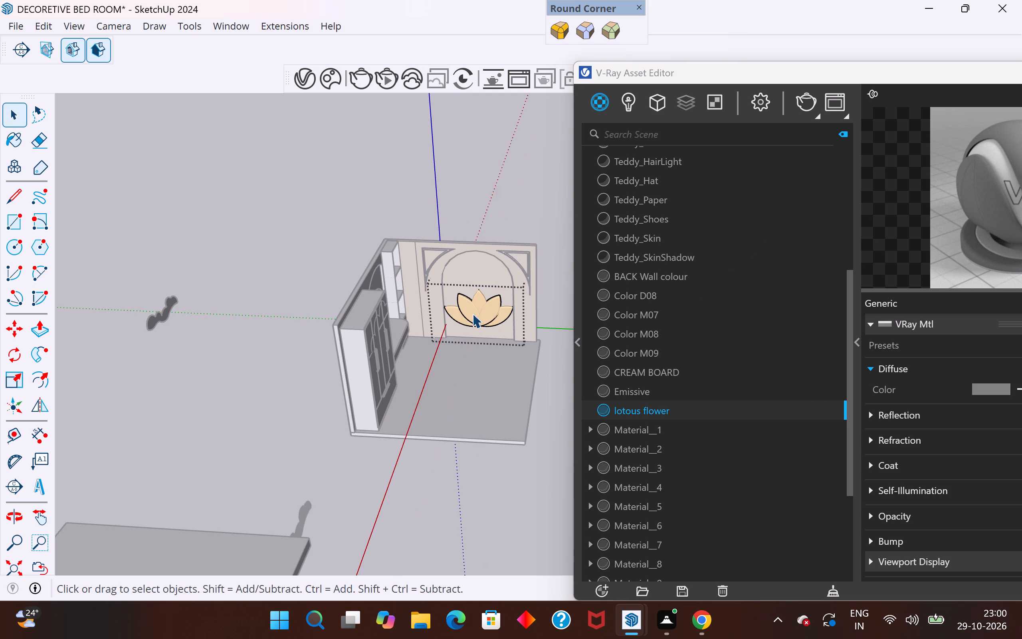
scroll(472, 314, up, 4)
double_click(482, 296)
double_click(483, 292)
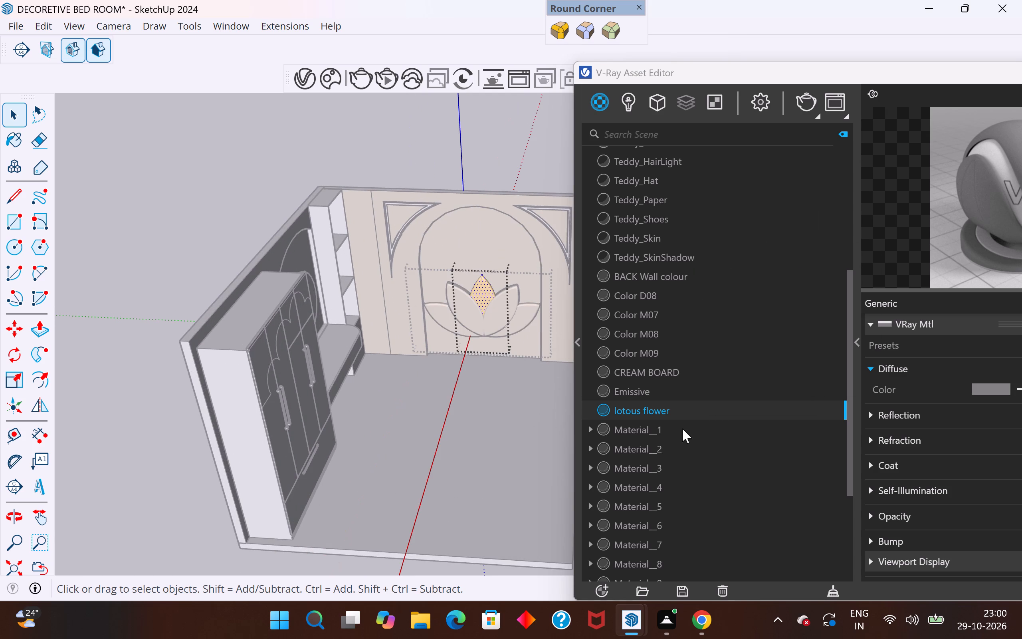
right_click(686, 409)
click(725, 235)
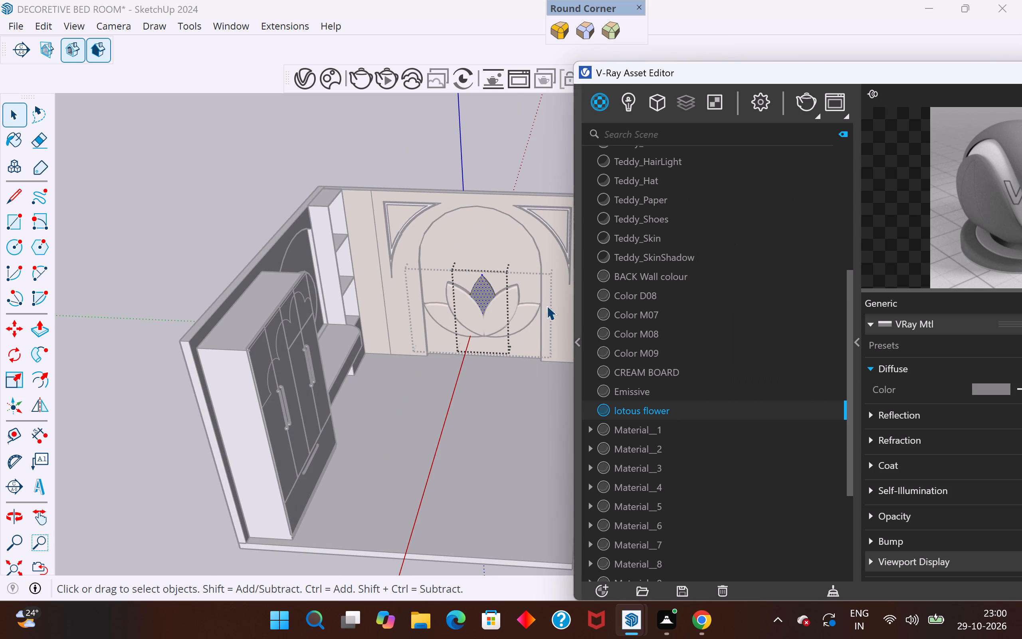
Apply the lotous flower material to the faces of the two inner petals flanking the central petal.
double_click(499, 308)
click(499, 308)
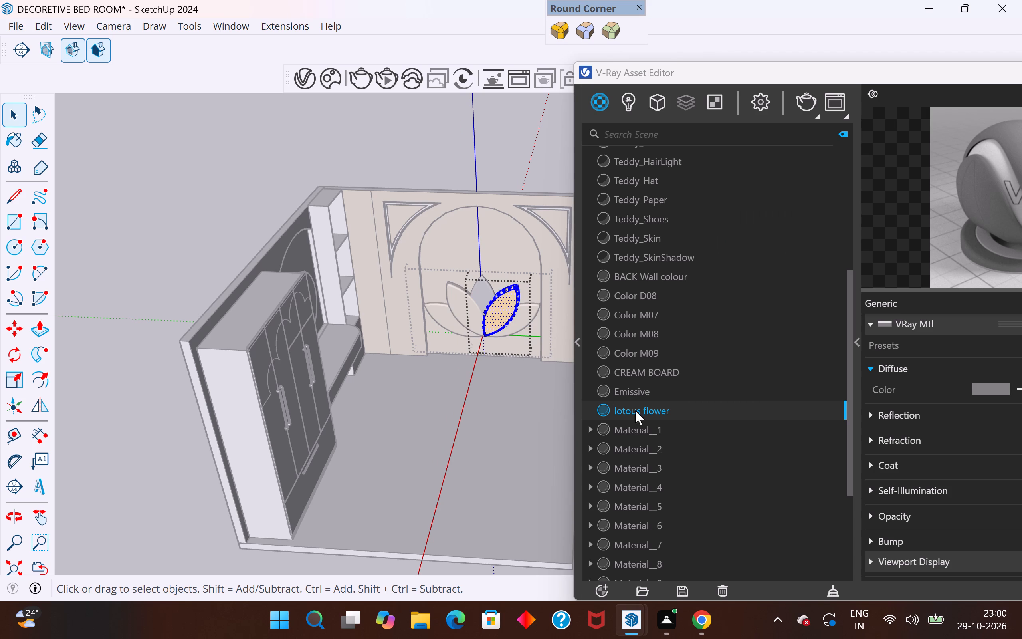
right_click(655, 407)
click(701, 230)
click(463, 317)
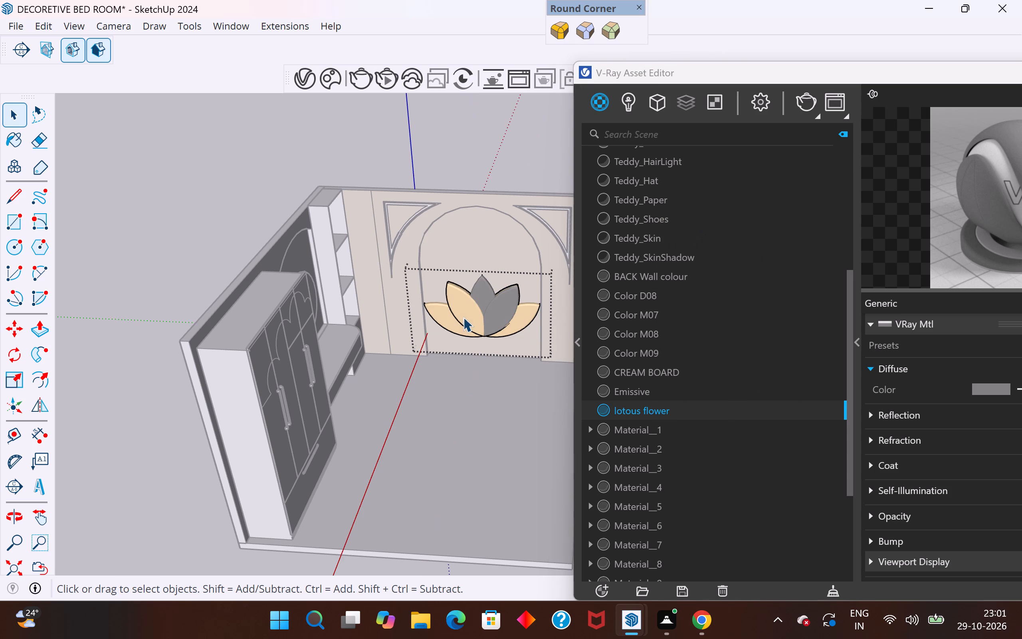
click(467, 299)
double_click(460, 307)
double_click(460, 307)
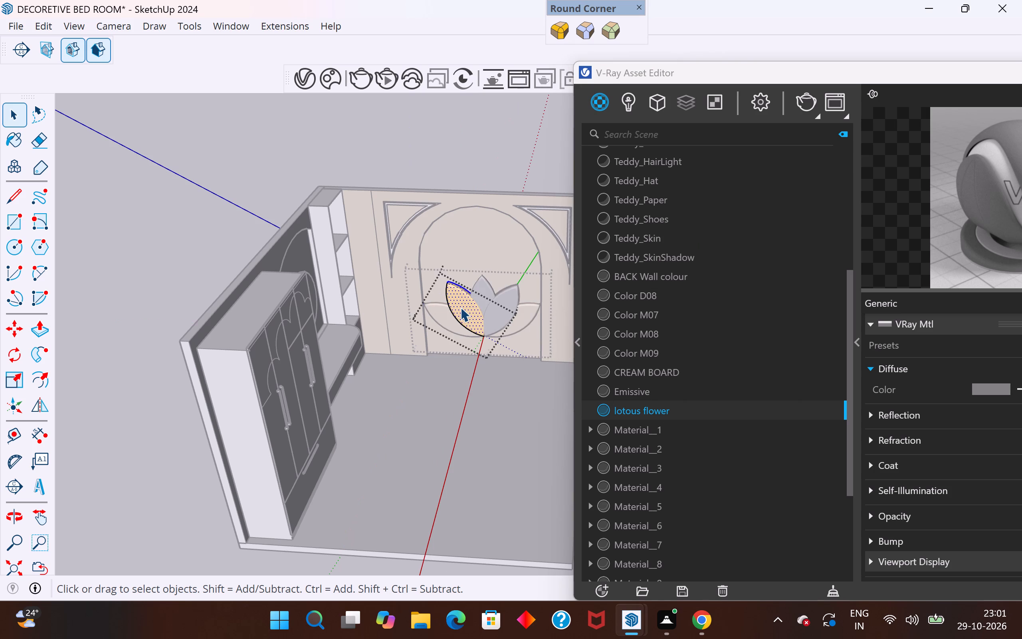
right_click(700, 410)
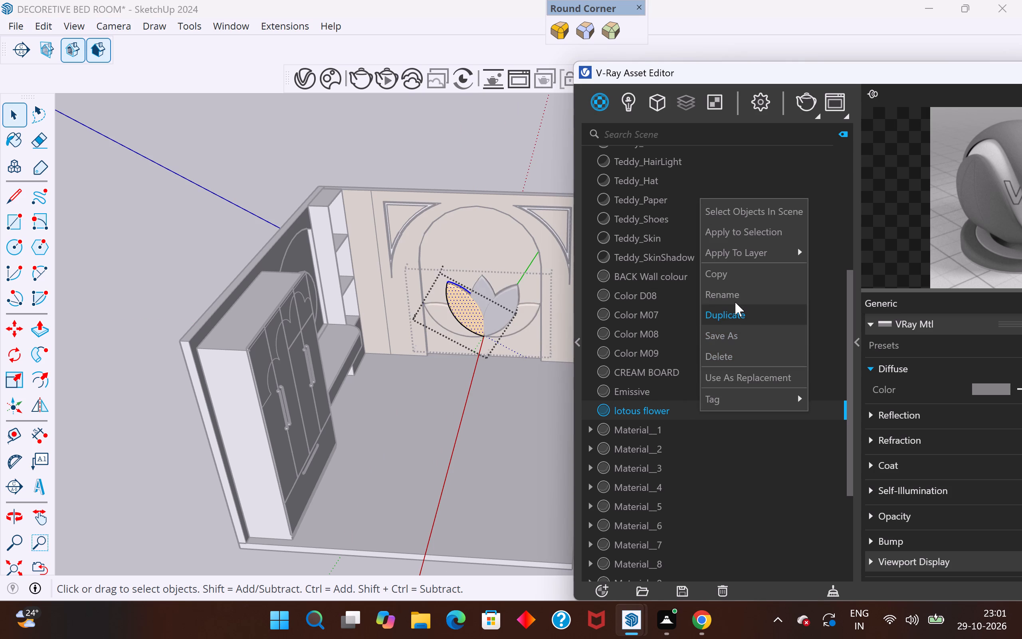
click(751, 232)
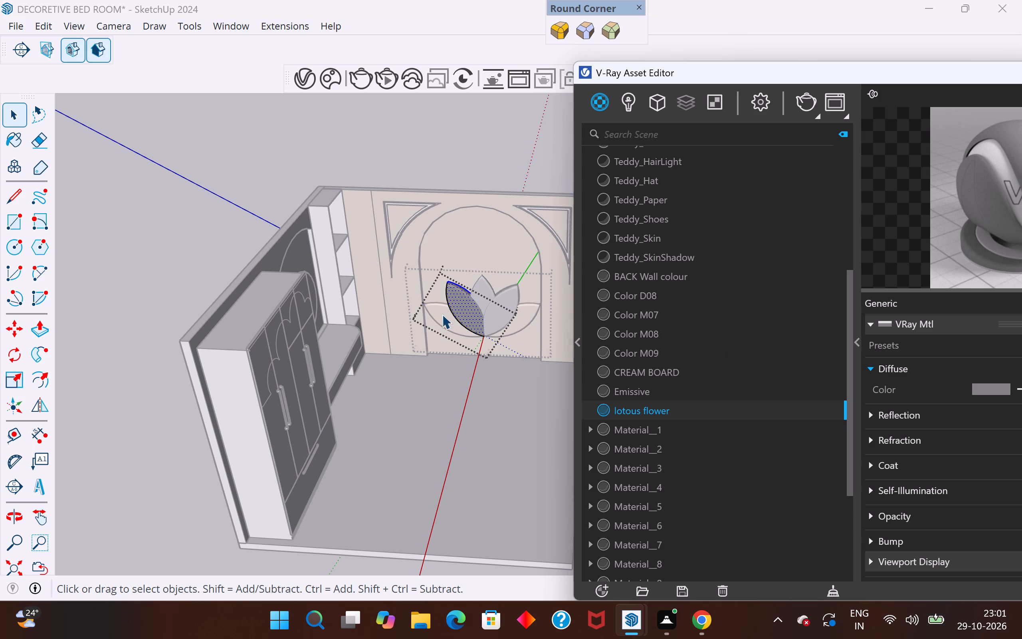
Apply the lotous flower material to the faces of the two outermost lower petals.
double_click(442, 314)
click(442, 317)
click(499, 161)
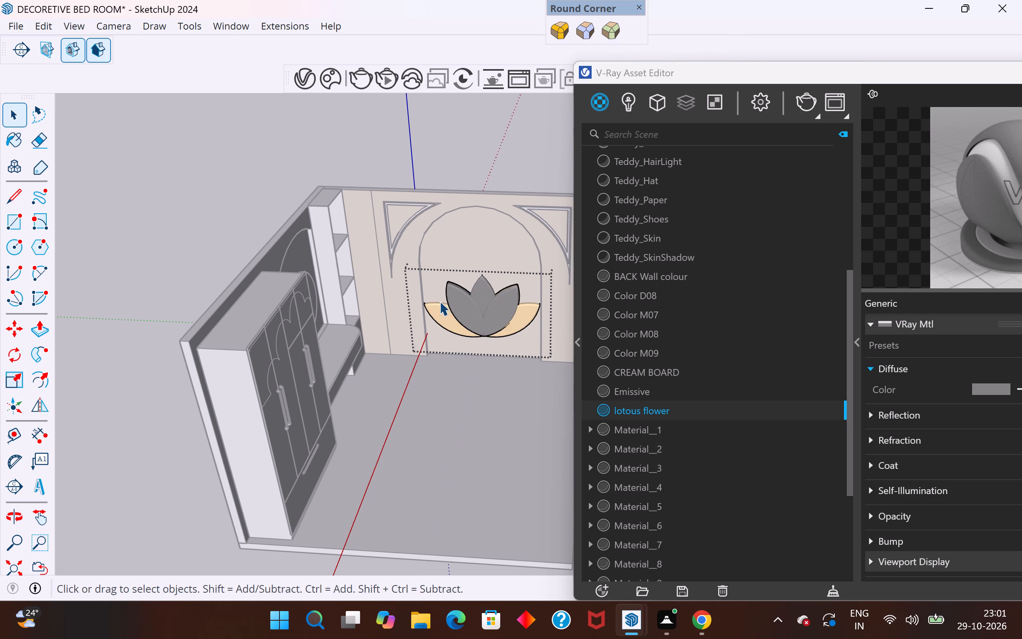
double_click(436, 313)
click(442, 318)
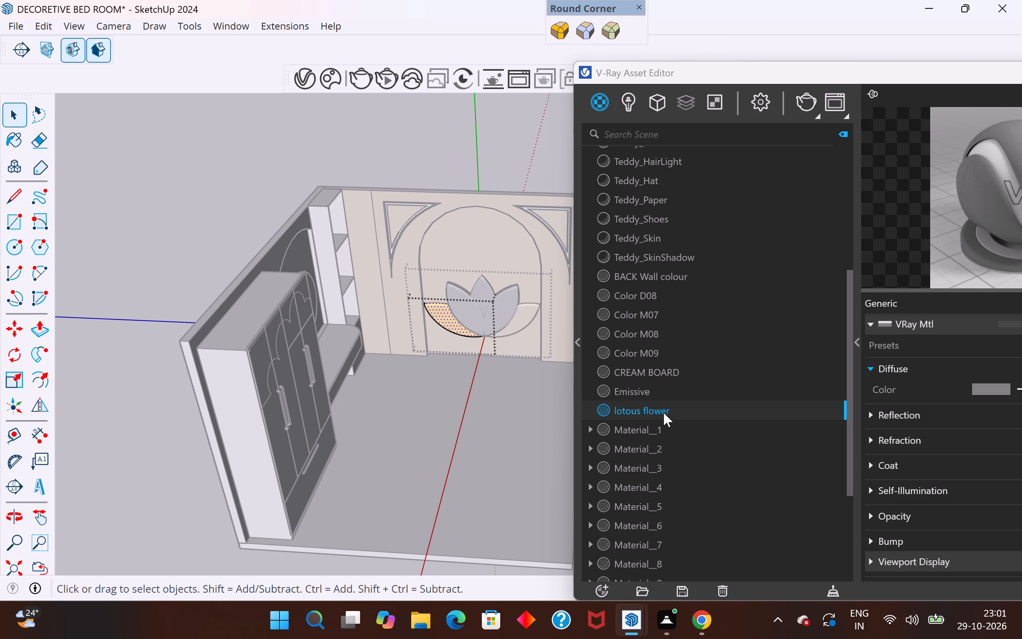
right_click(664, 413)
click(713, 238)
double_click(527, 316)
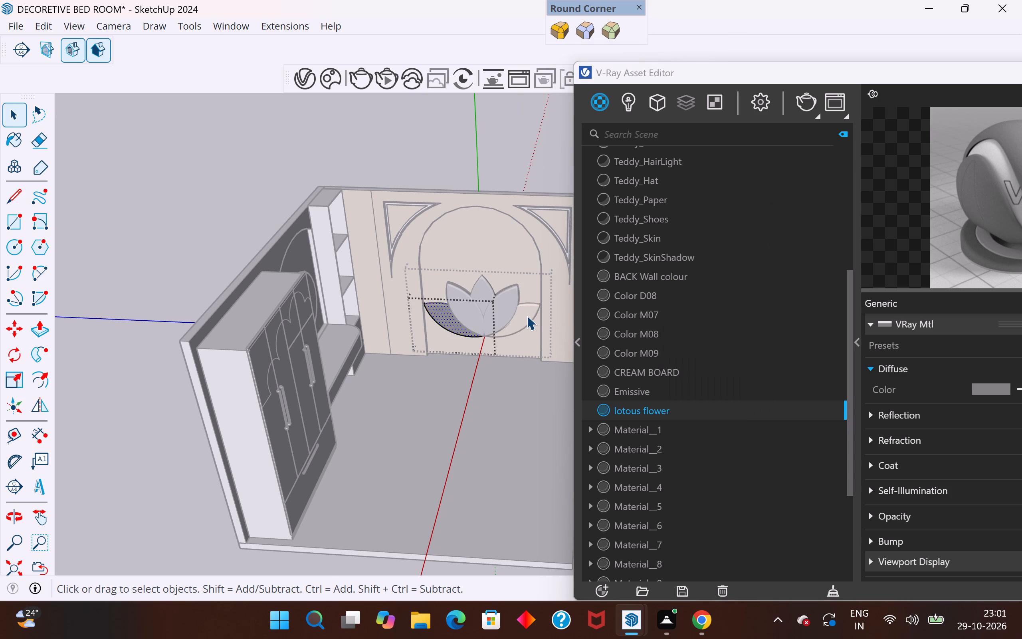
click(527, 316)
right_click(691, 407)
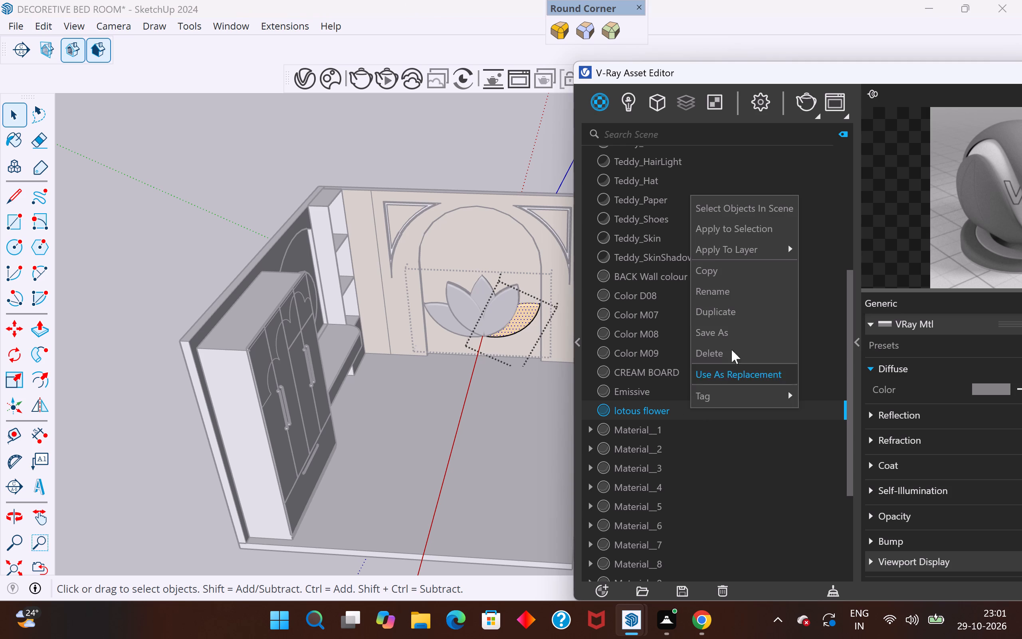
click(747, 225)
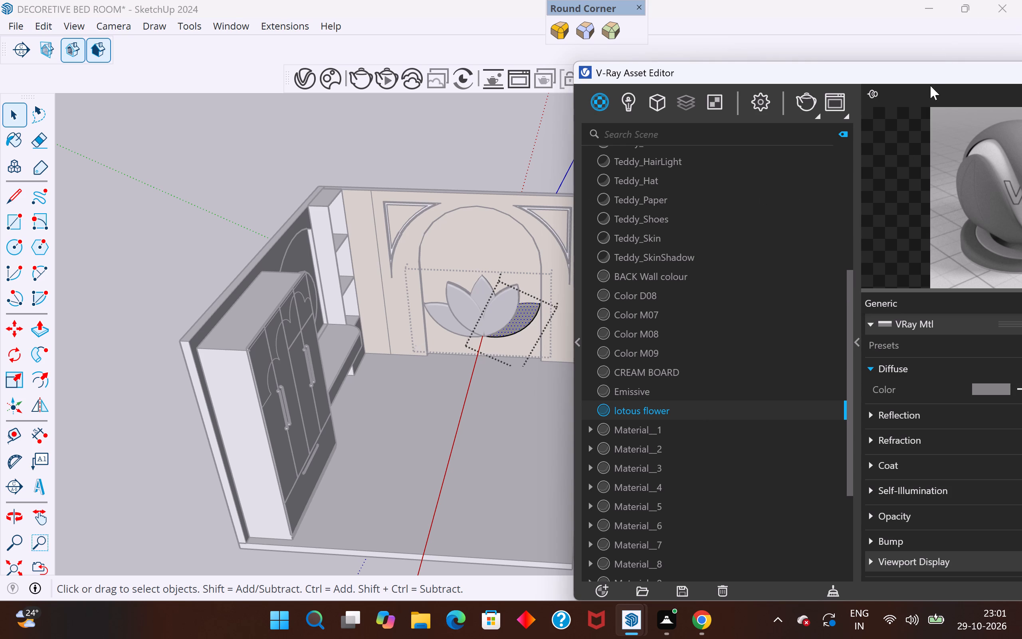
Set the lotous flower material's diffuse color to RGB 134, 142, 105.
drag(932, 78, 523, 27)
click(583, 337)
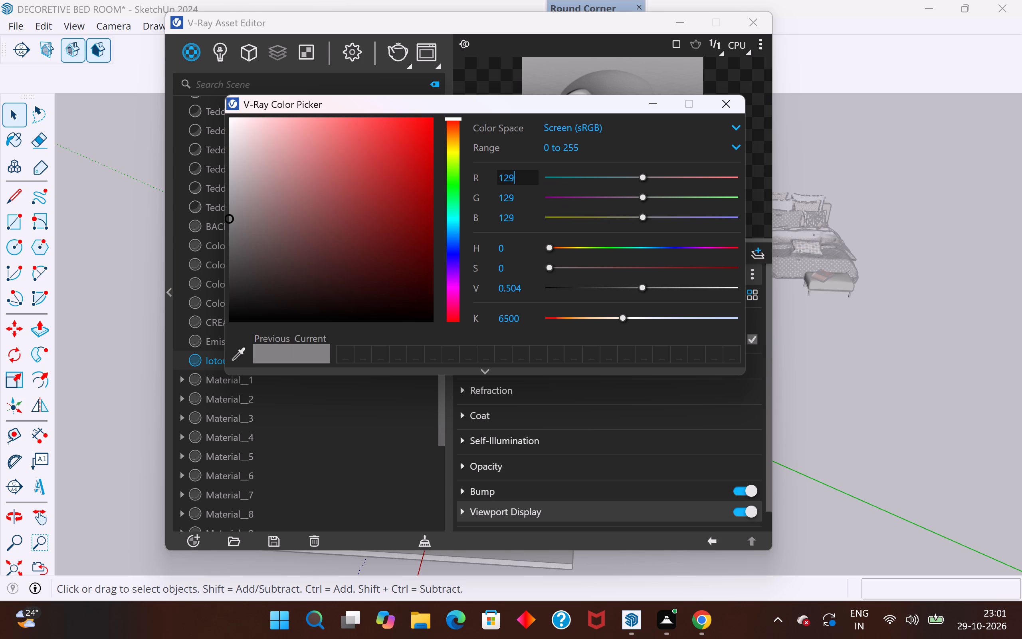
click(519, 177)
key(BackSpace)
key(BackSpace)
key(3)
key(4)
click(526, 198)
key(BackSpace)
key(BackSpace)
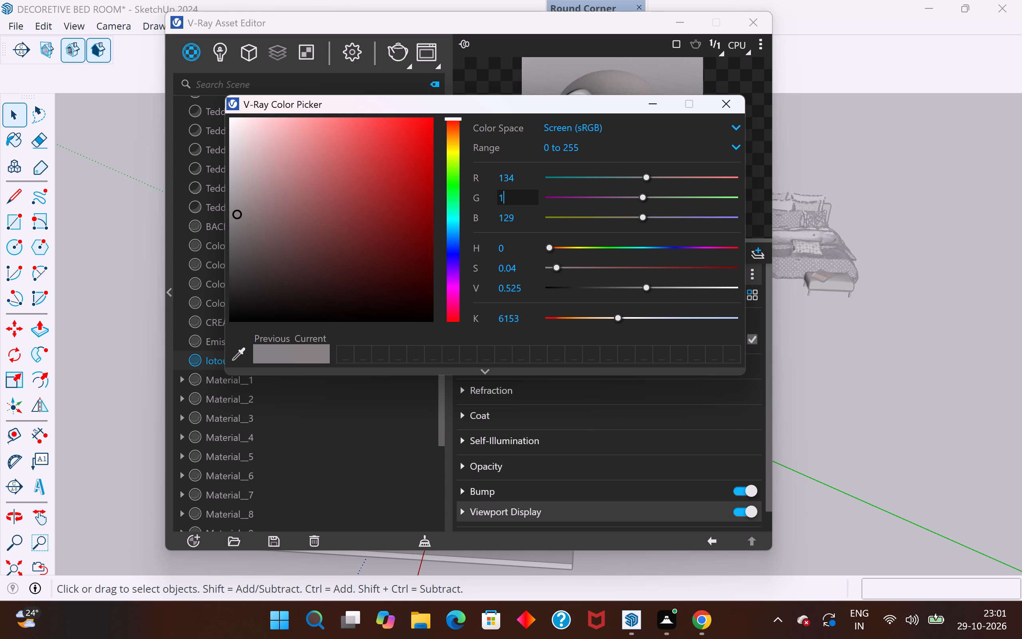
text(48)
key(BackSpace)
key(2)
click(531, 220)
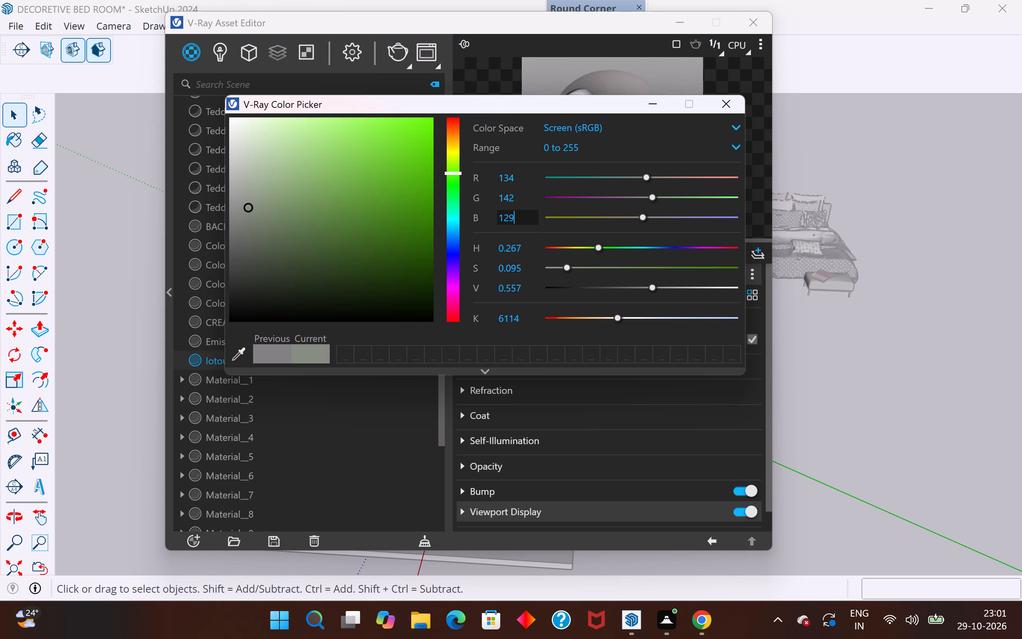
key(BackSpace)
key(BackSpace)
text(05)
click(625, 136)
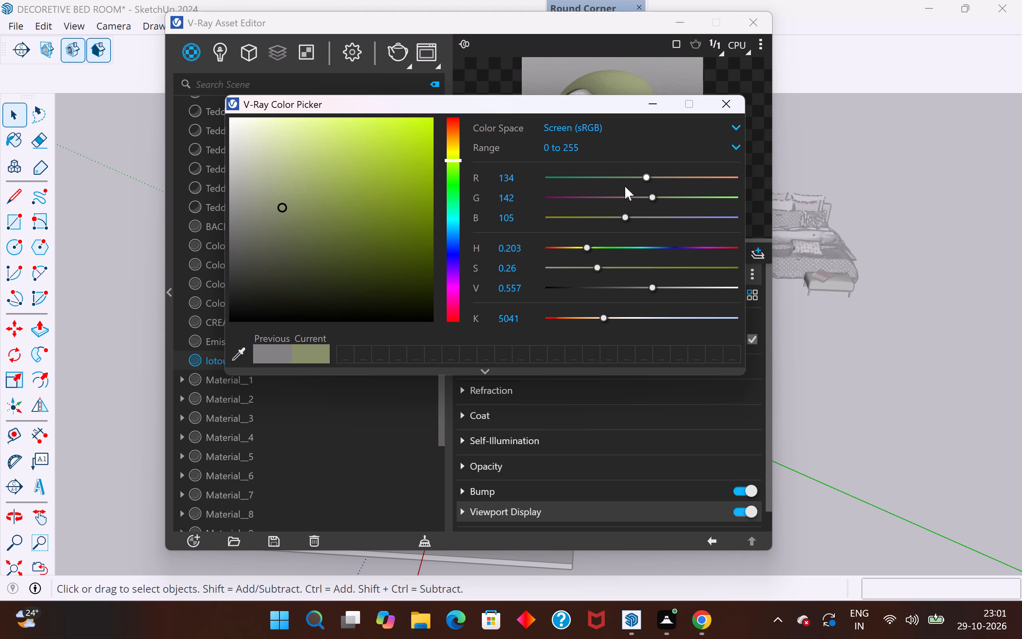
click(726, 104)
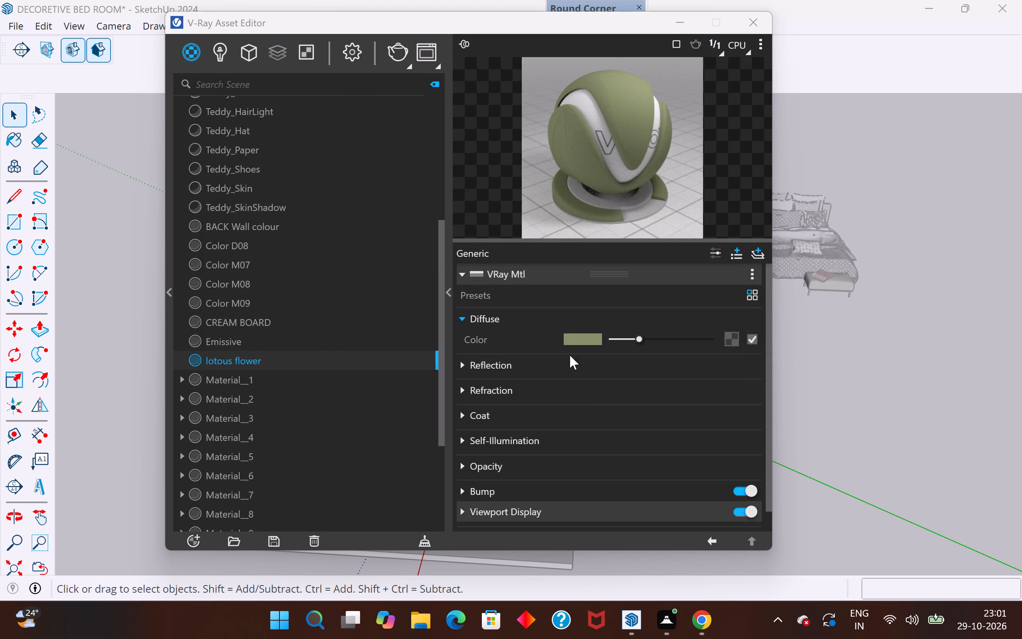
Lighten the lotous flower material's diffuse color to a paler green.
drag(640, 338, 653, 334)
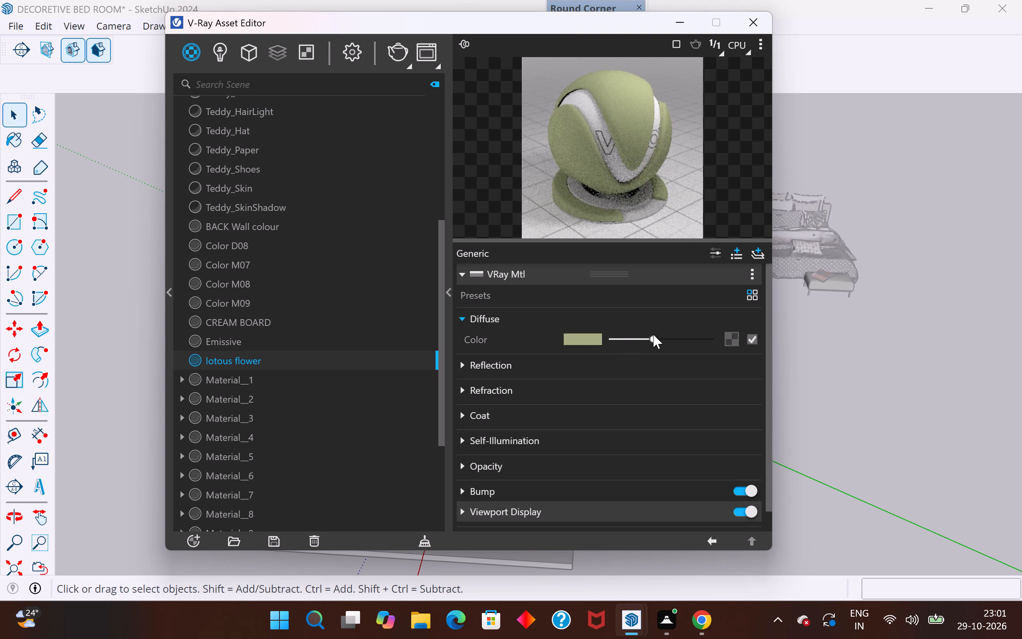
drag(653, 334, 667, 334)
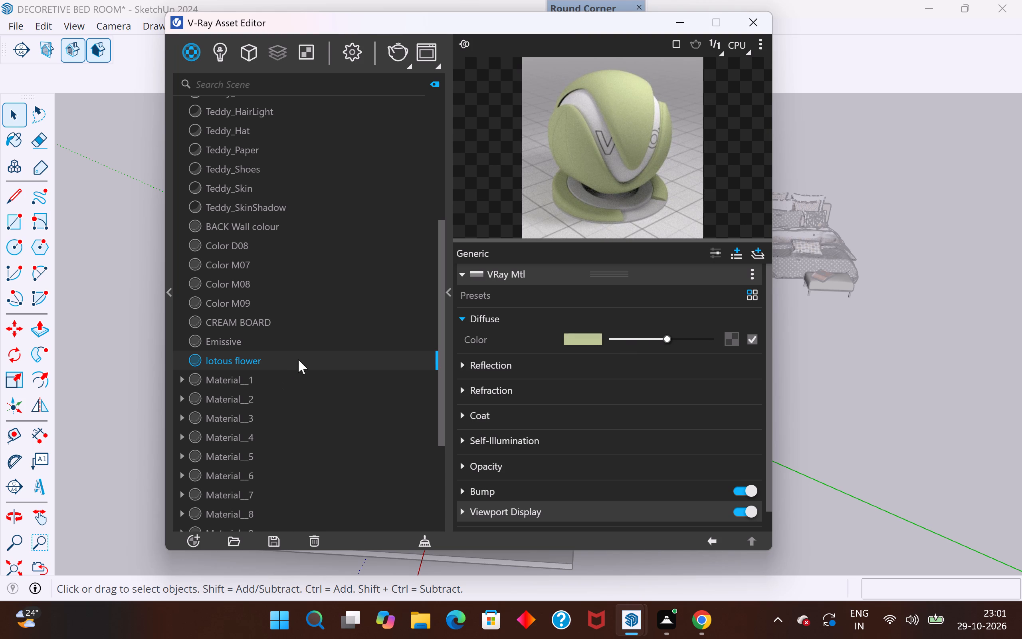
Reapply the lotous flower material to the selected outer petal face and exit the petal and flower groups.
right_click(298, 359)
click(355, 179)
drag(476, 25, 731, 103)
drag(731, 103, 959, 113)
click(606, 146)
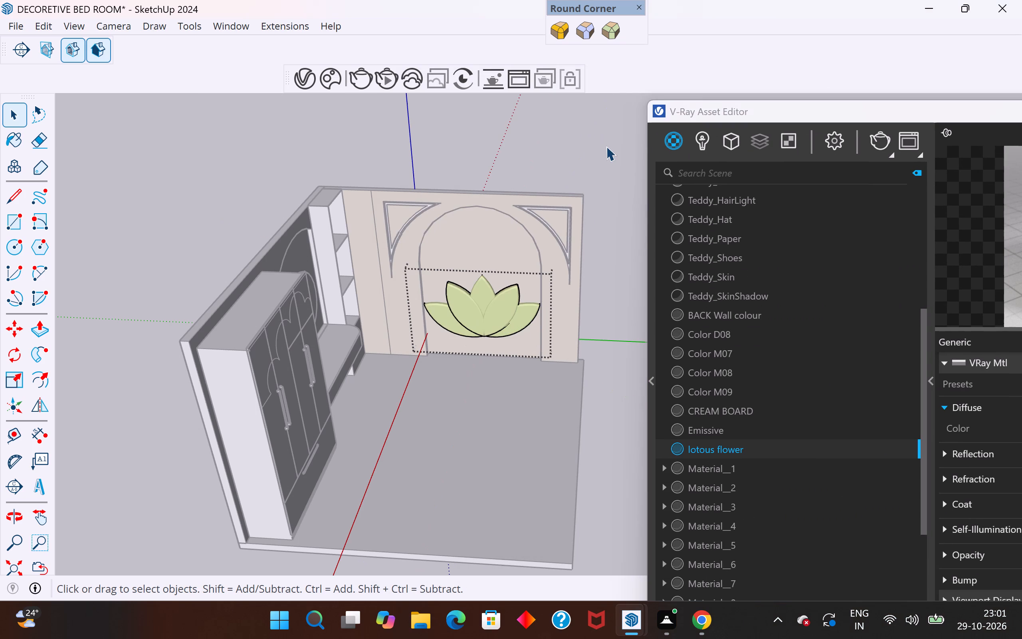
click(601, 152)
scroll(467, 169, down, 4)
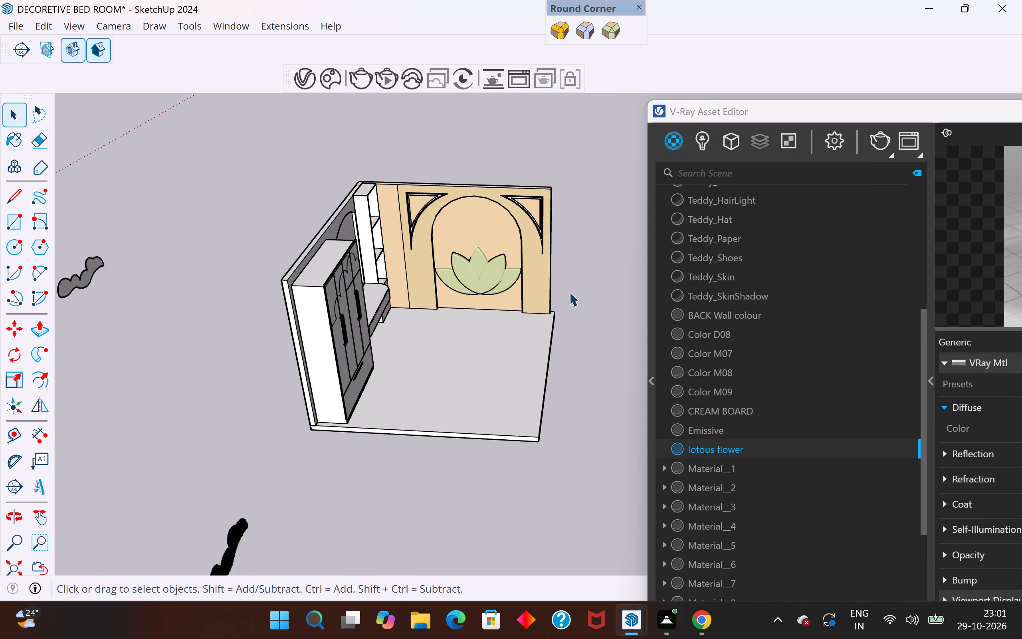
Examine the green lotus flower and the arch wall within the room from several angles.
middle_drag(563, 278, 367, 292)
scroll(505, 298, up, 3)
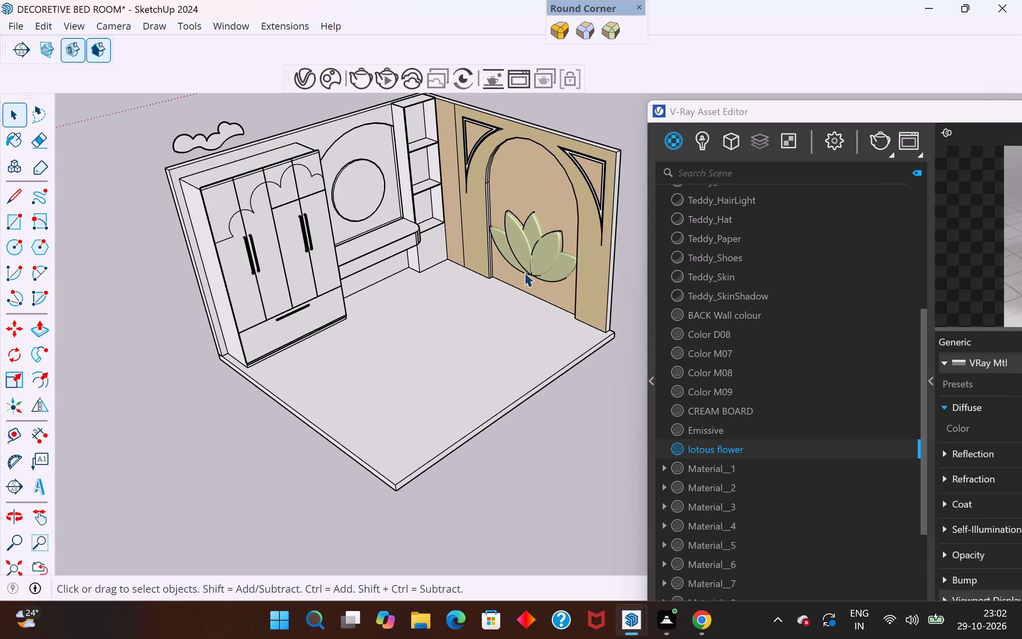
scroll(524, 272, up, 6)
middle_drag(534, 276, 411, 240)
scroll(521, 255, down, 2)
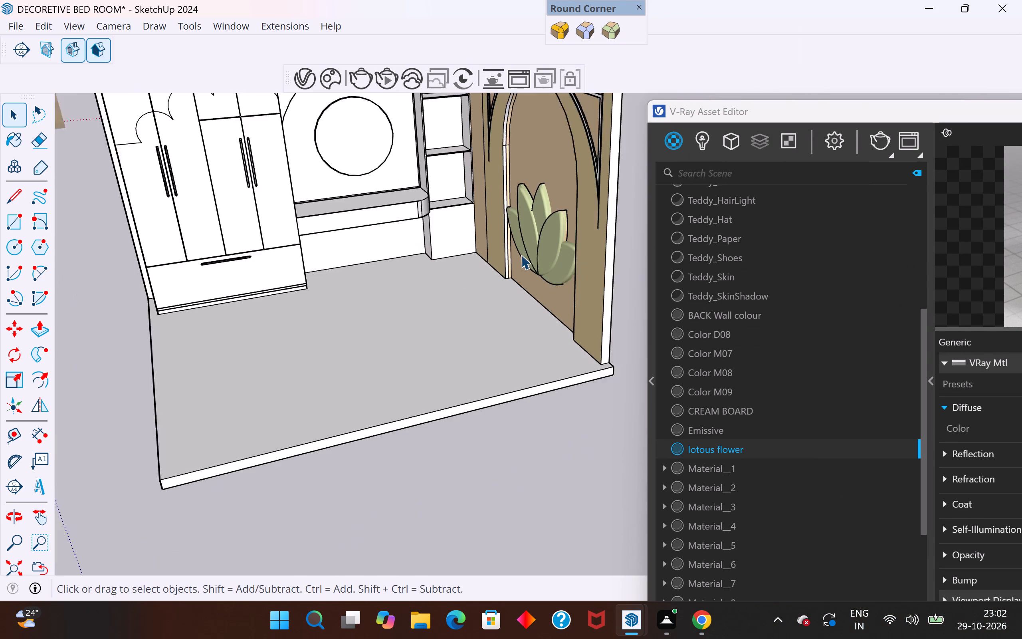
scroll(521, 255, down, 3)
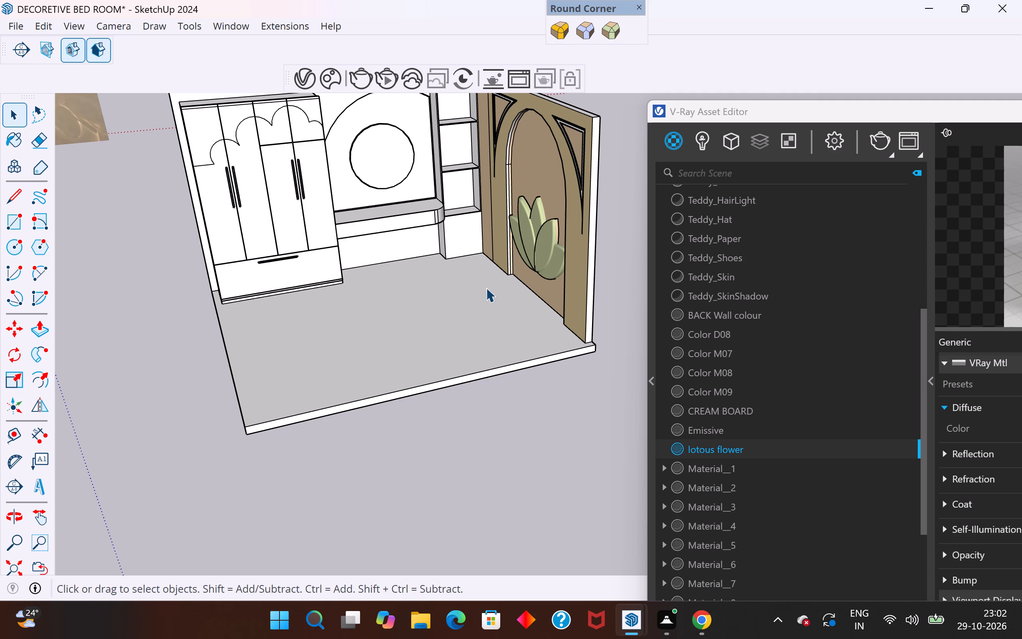
scroll(394, 287, down, 4)
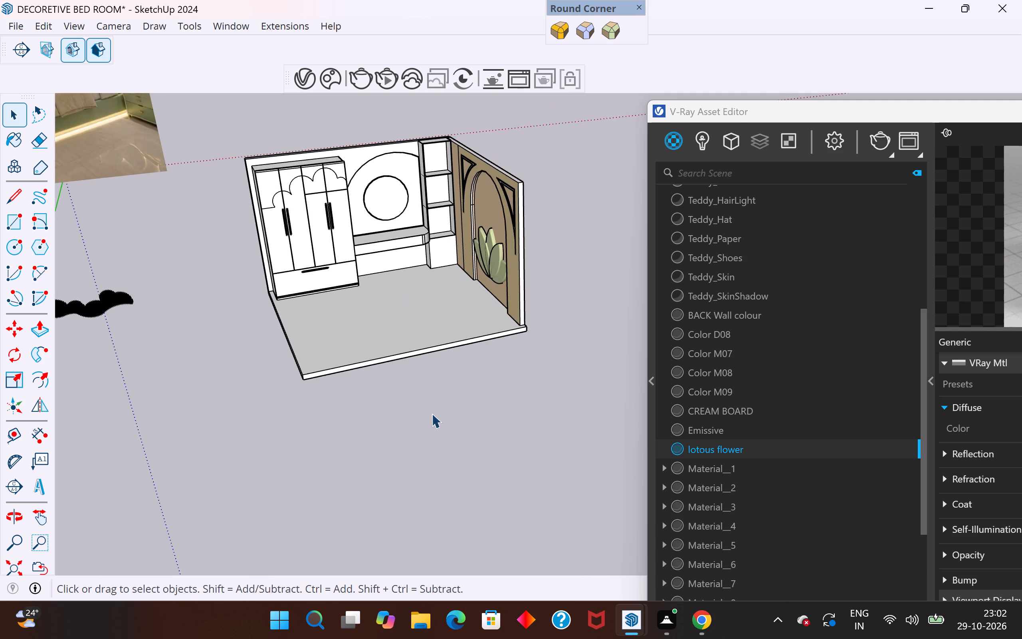
middle_drag(488, 451, 688, 457)
scroll(669, 454, up, 1)
scroll(357, 116, down, 4)
middle_drag(503, 319, 574, 276)
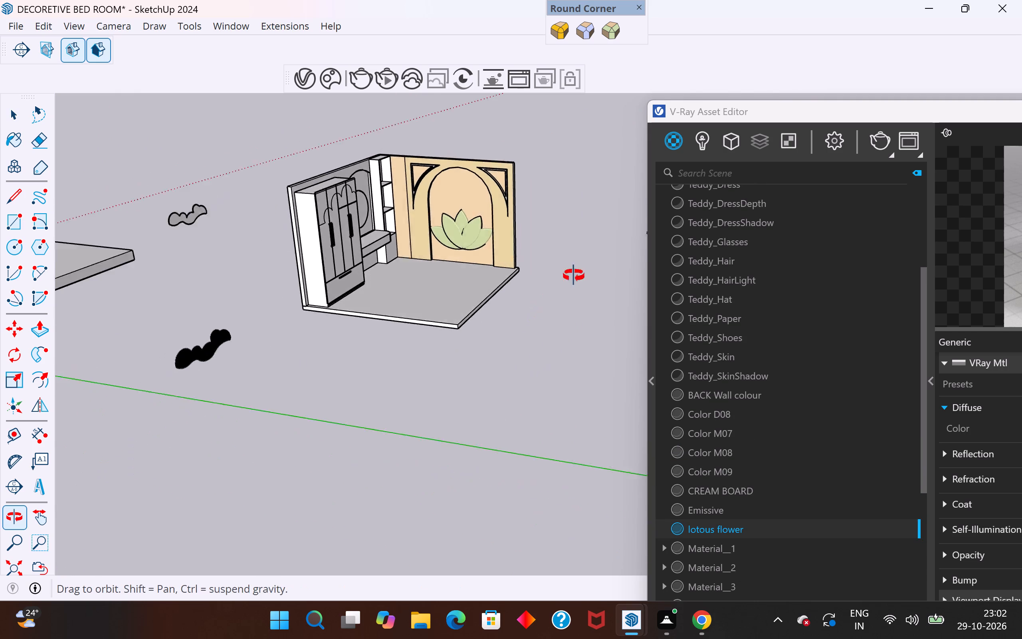
middle_drag(574, 276, 590, 260)
scroll(477, 229, up, 4)
Move the lotus flower group slightly forward from the arch's back panel, placing its upper corner on the arch's inner edge.
click(457, 240)
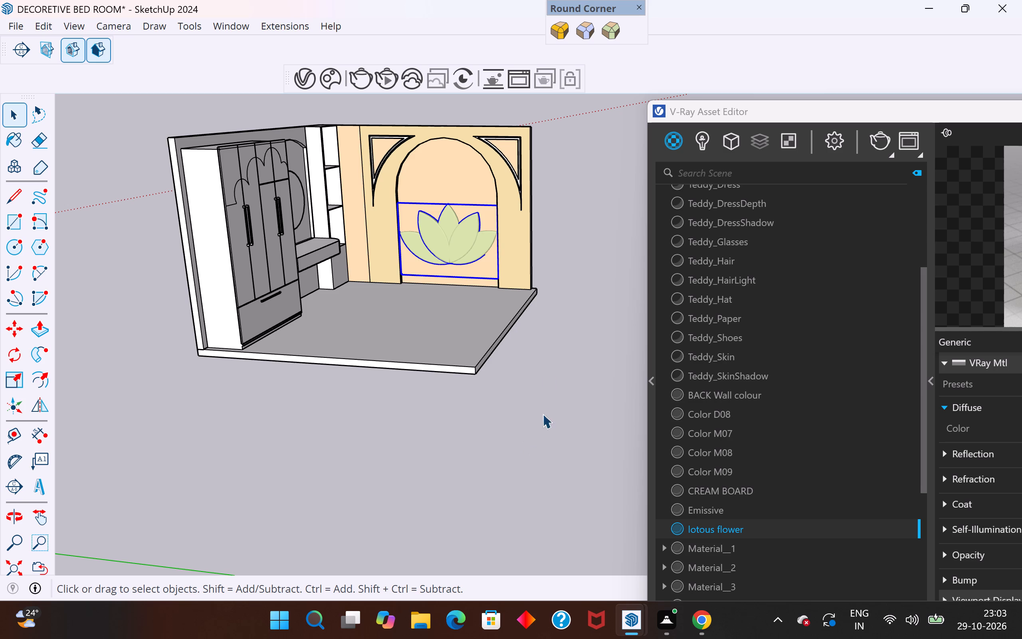
scroll(555, 316, down, 4)
middle_drag(525, 354, 516, 497)
scroll(557, 250, up, 7)
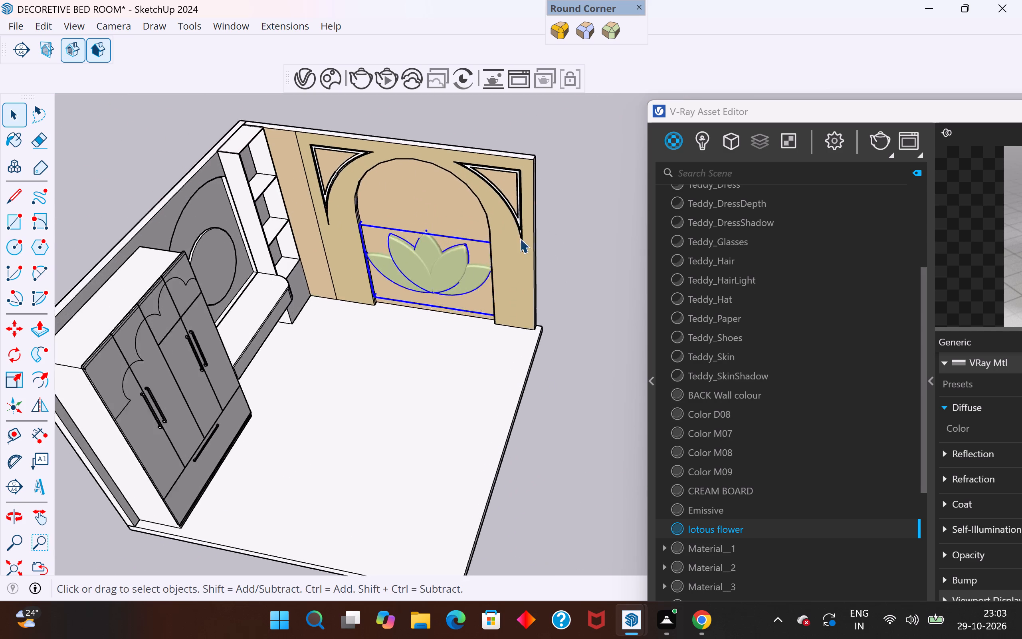
scroll(520, 238, up, 5)
middle_drag(458, 244, 401, 320)
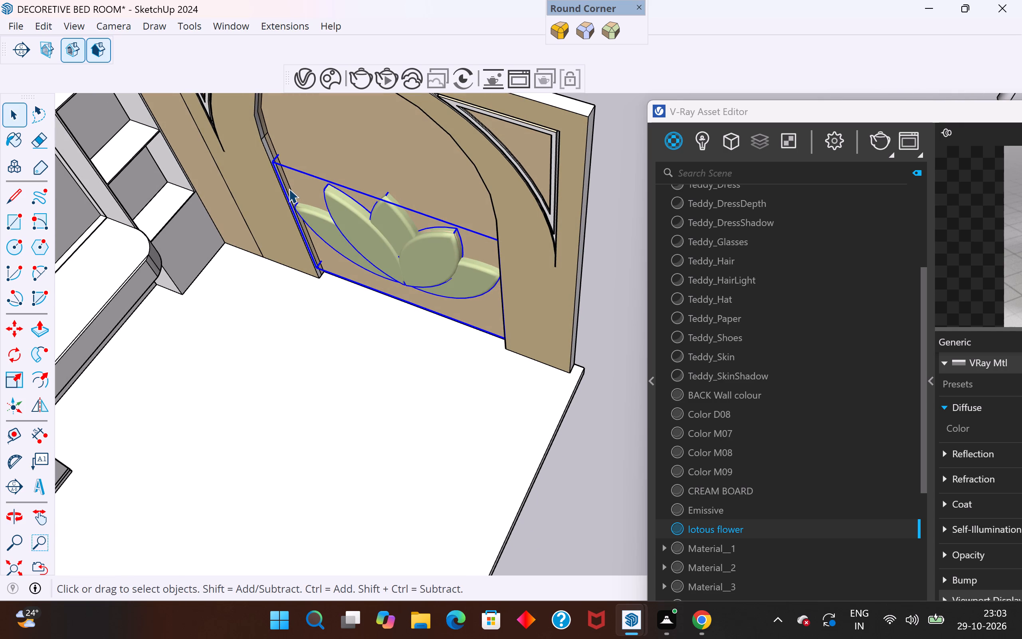
key(m)
scroll(270, 137, up, 6)
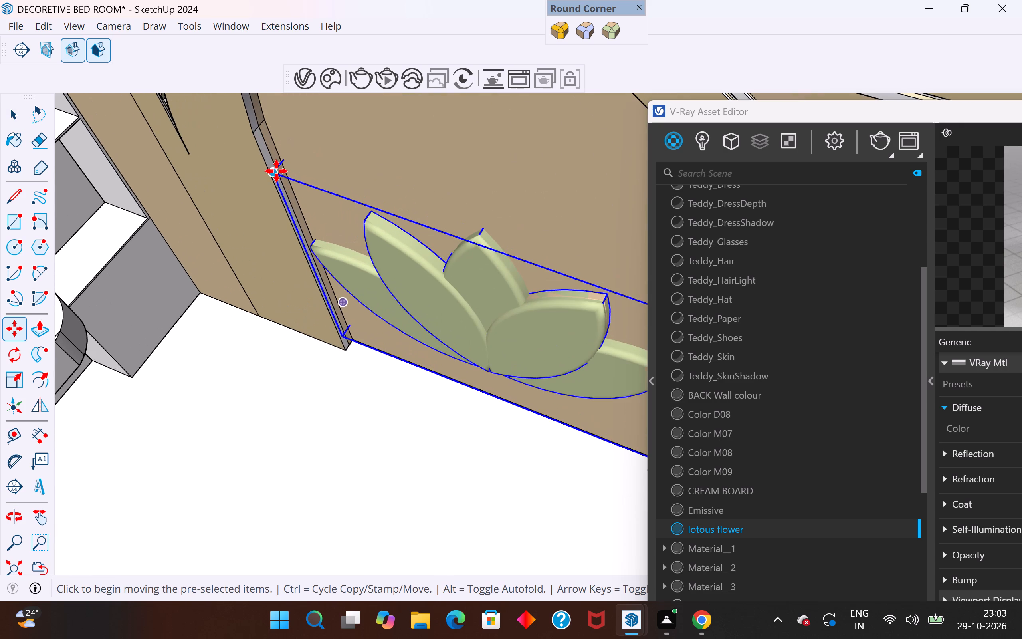
click(285, 161)
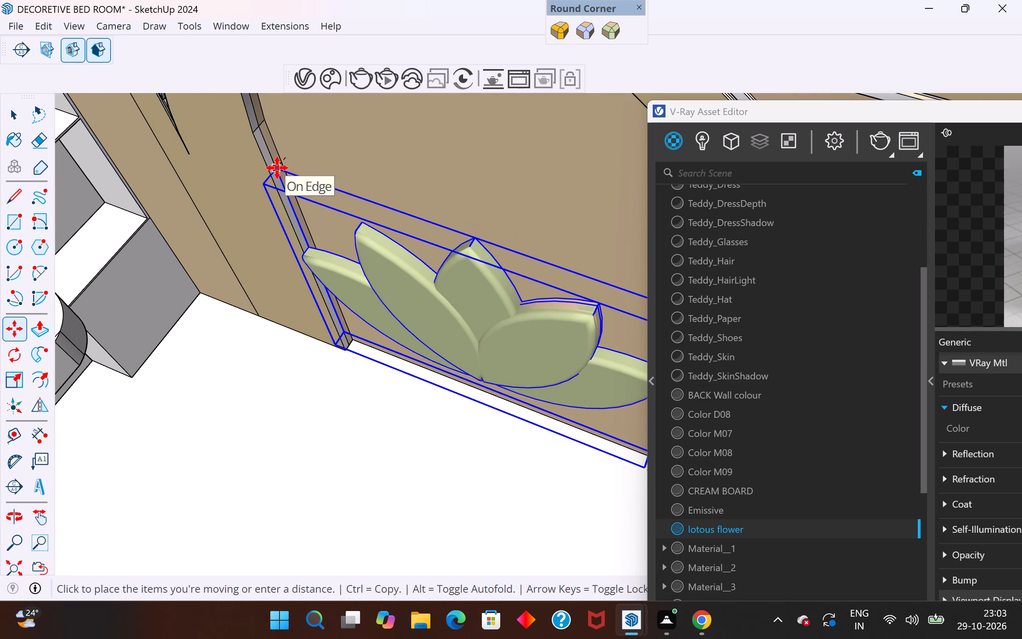
click(280, 166)
click(23, 121)
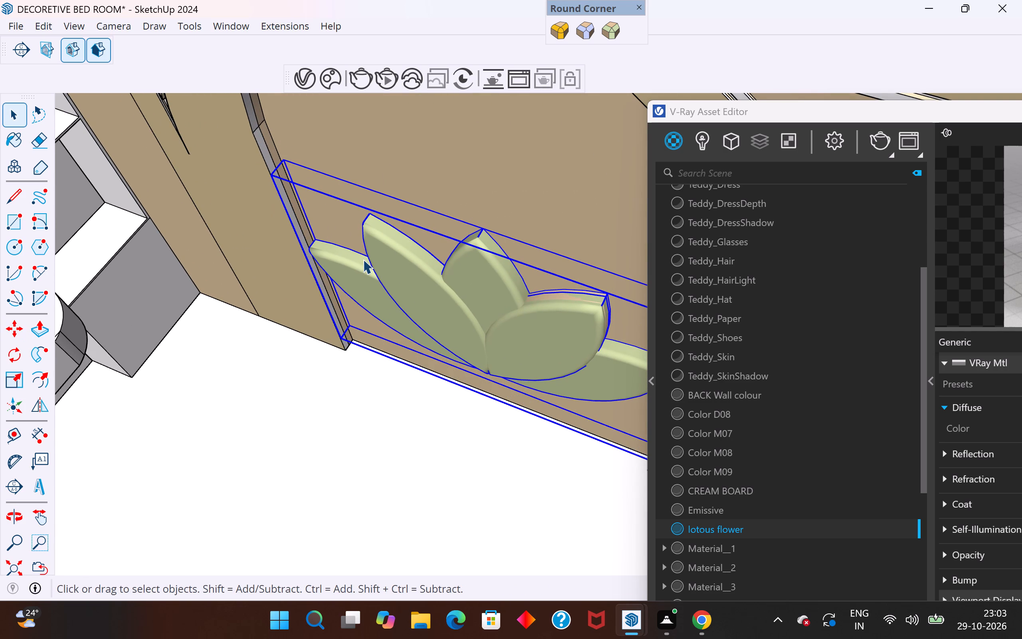
scroll(363, 259, down, 11)
click(544, 397)
Close the V-Ray Asset Editor to clear the modeling view.
middle_drag(467, 292, 547, 135)
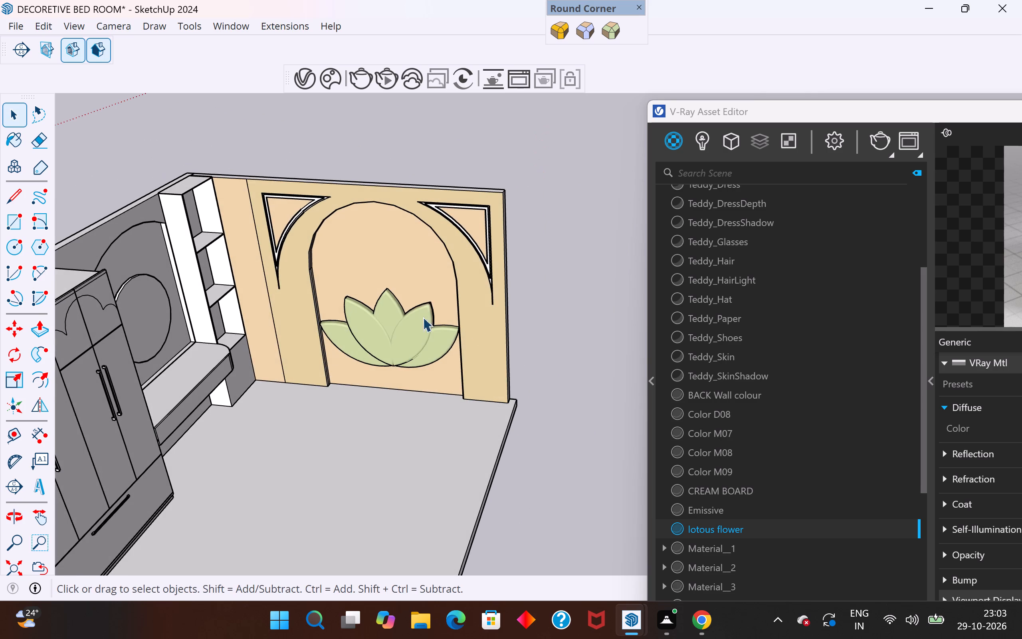
scroll(392, 304, down, 1)
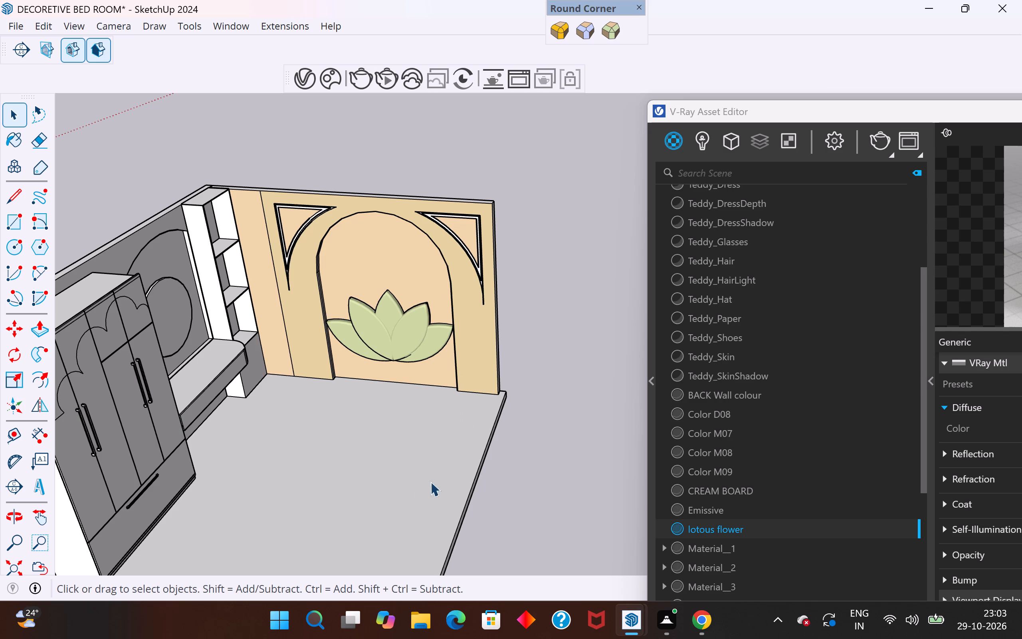
click(580, 413)
scroll(586, 326, down, 6)
middle_drag(551, 393, 555, 466)
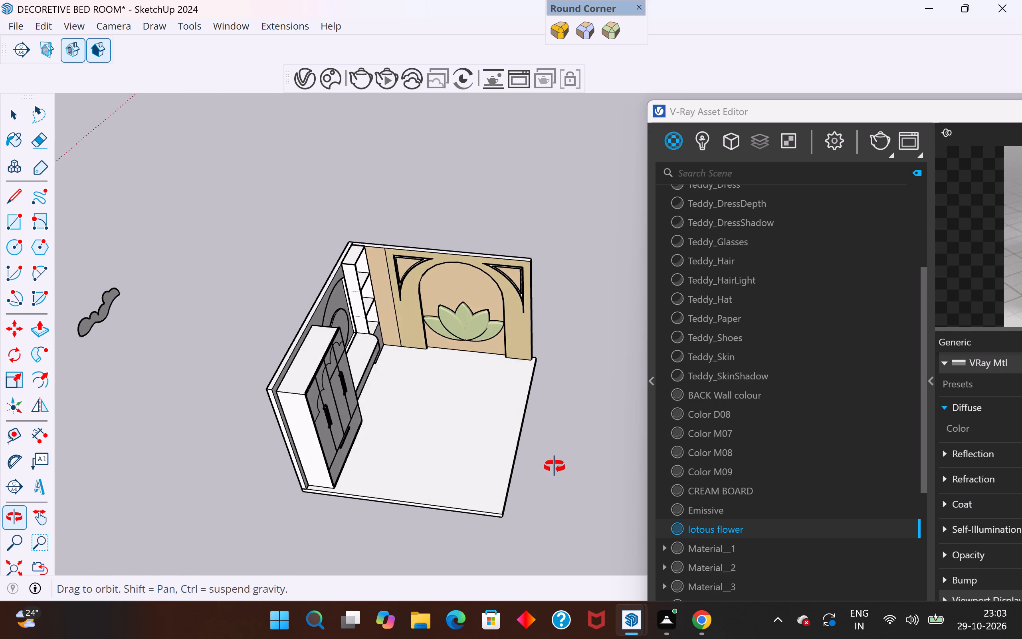
middle_drag(555, 466, 470, 373)
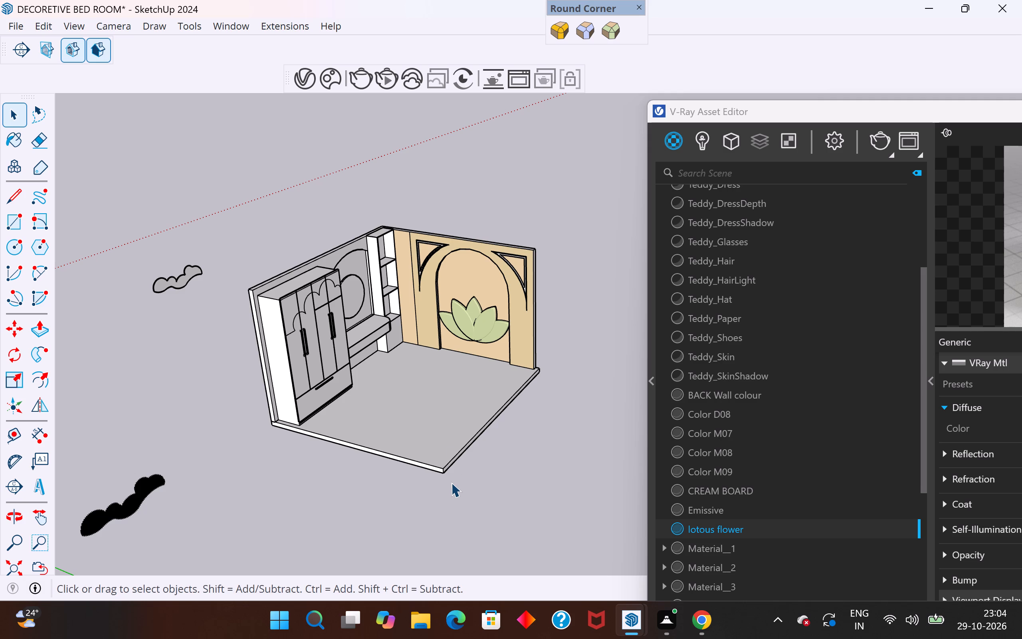
scroll(467, 398, down, 5)
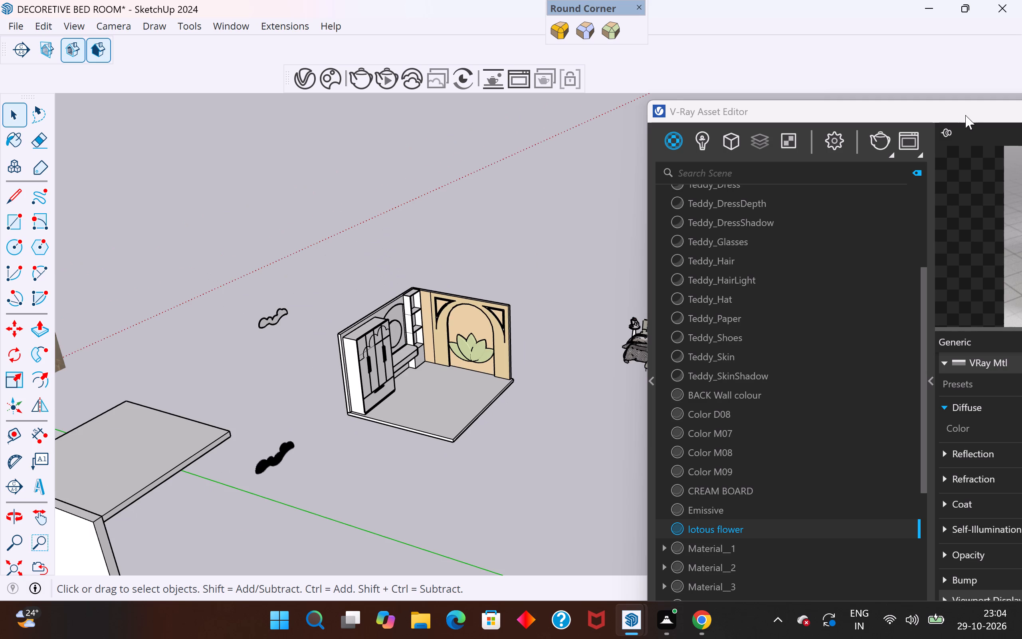
drag(971, 108, 788, 105)
drag(913, 116, 764, 85)
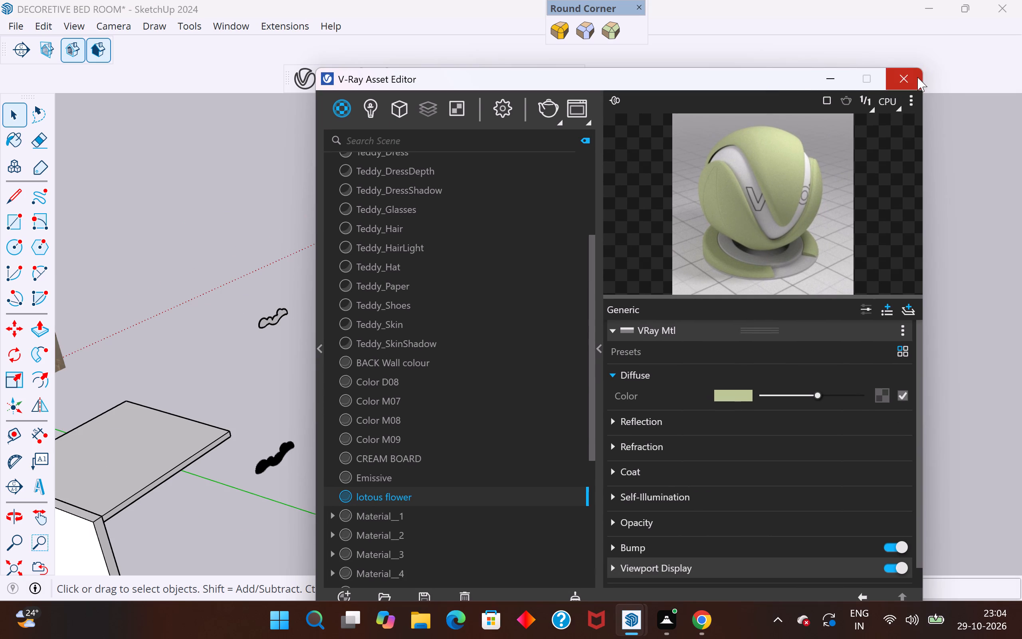
click(917, 77)
Examine the reference bedroom image against the room model and the separate bed set.
middle_drag(516, 330, 655, 293)
scroll(517, 395, up, 3)
middle_drag(649, 362, 551, 421)
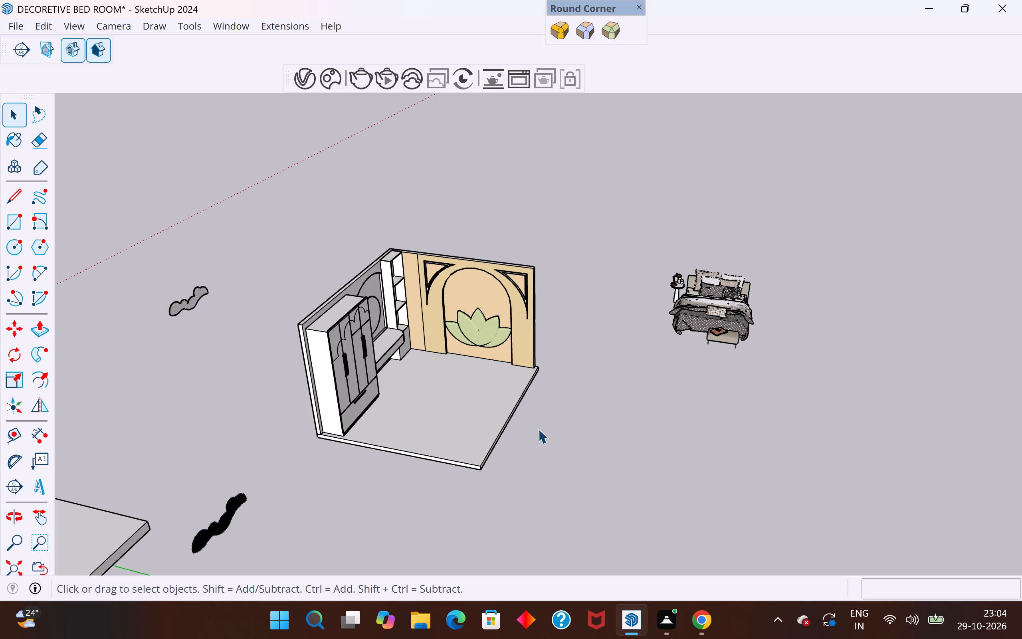
scroll(606, 384, down, 3)
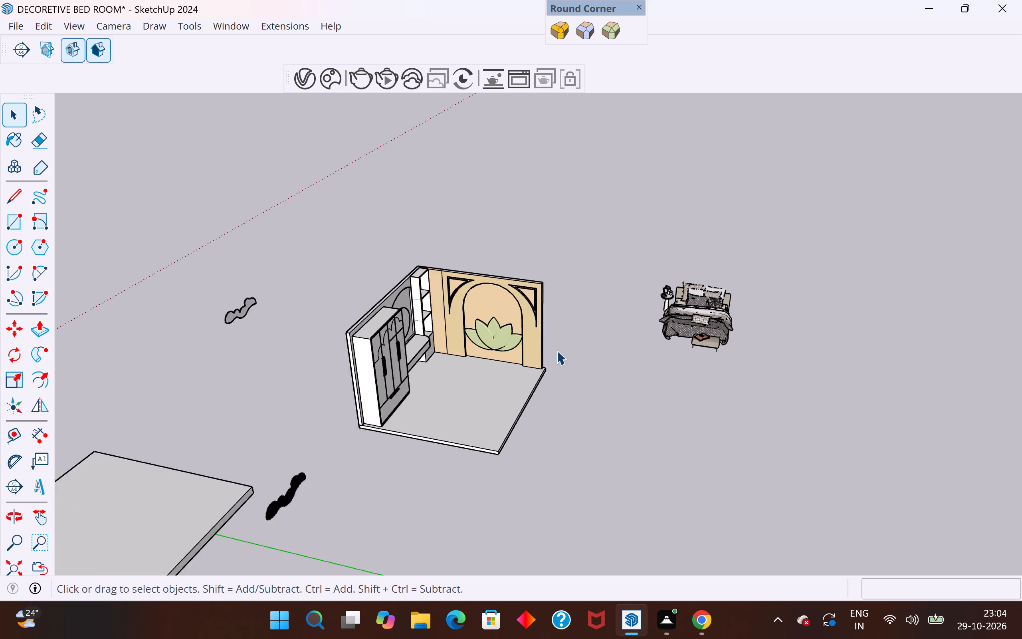
scroll(557, 350, down, 2)
middle_drag(567, 357, 642, 359)
scroll(683, 210, up, 1)
scroll(715, 213, down, 5)
middle_drag(524, 407, 240, 446)
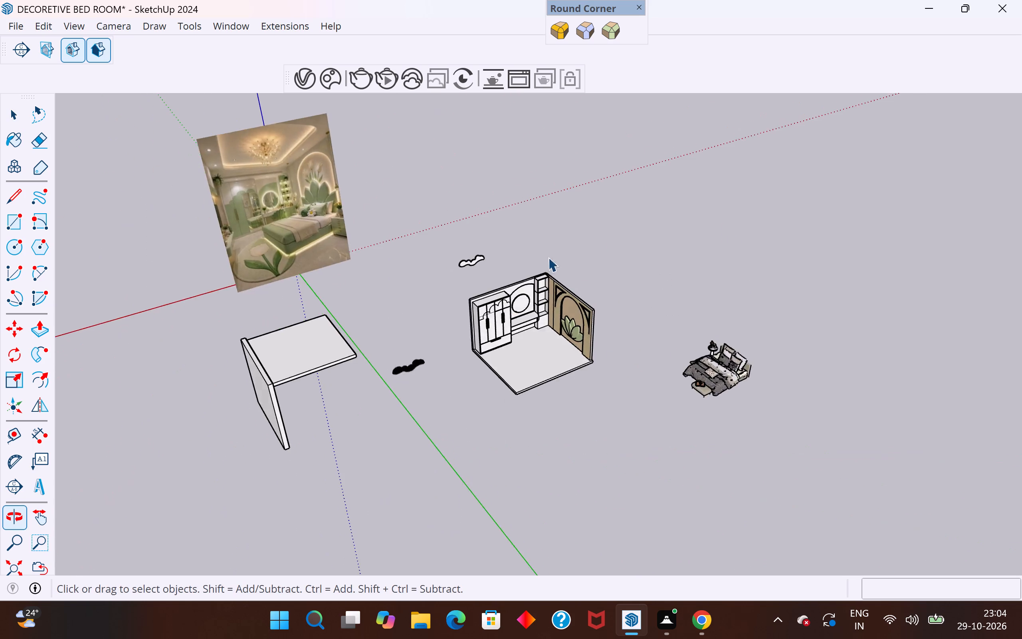
scroll(716, 175, down, 6)
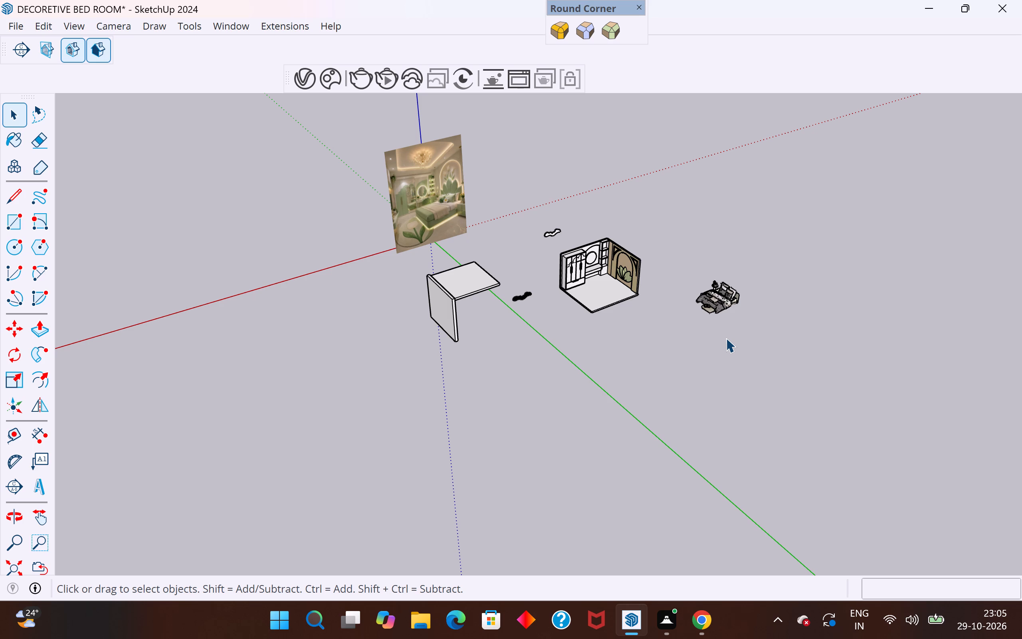
scroll(532, 165, up, 20)
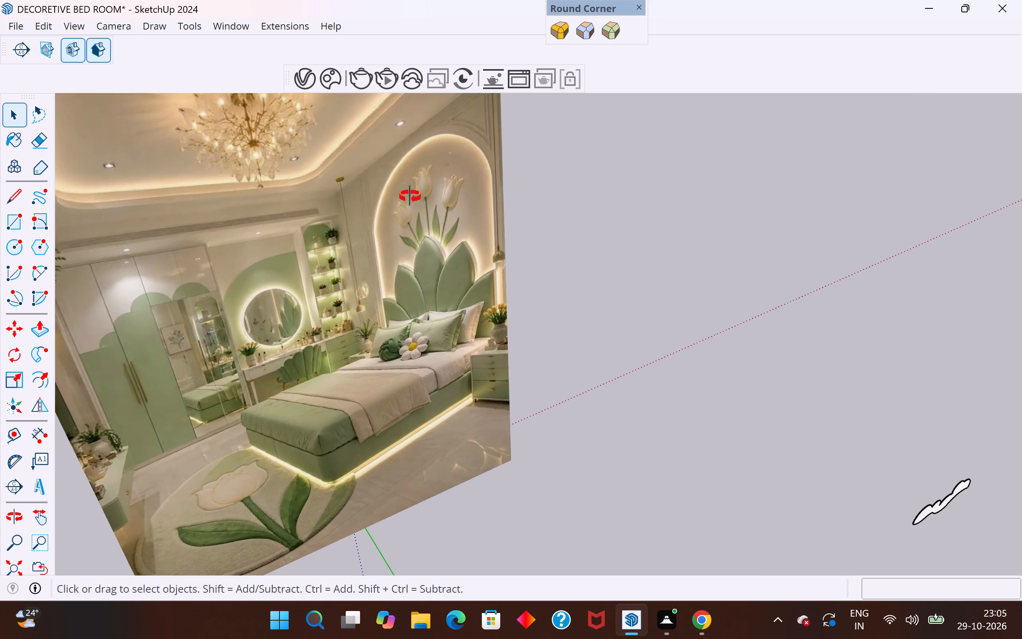
middle_drag(410, 196, 538, 241)
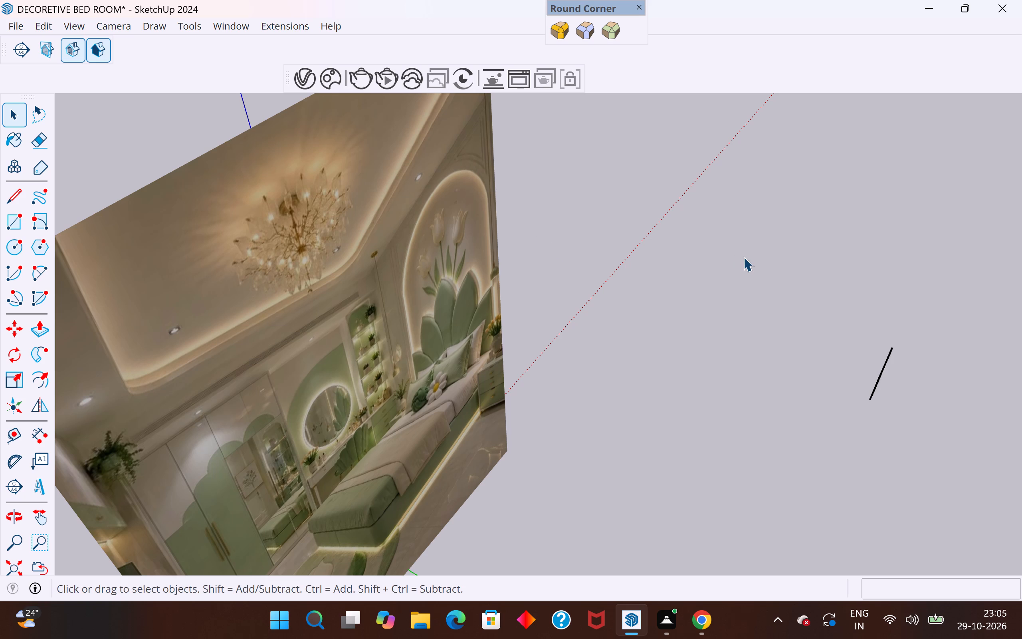
scroll(420, 349, down, 17)
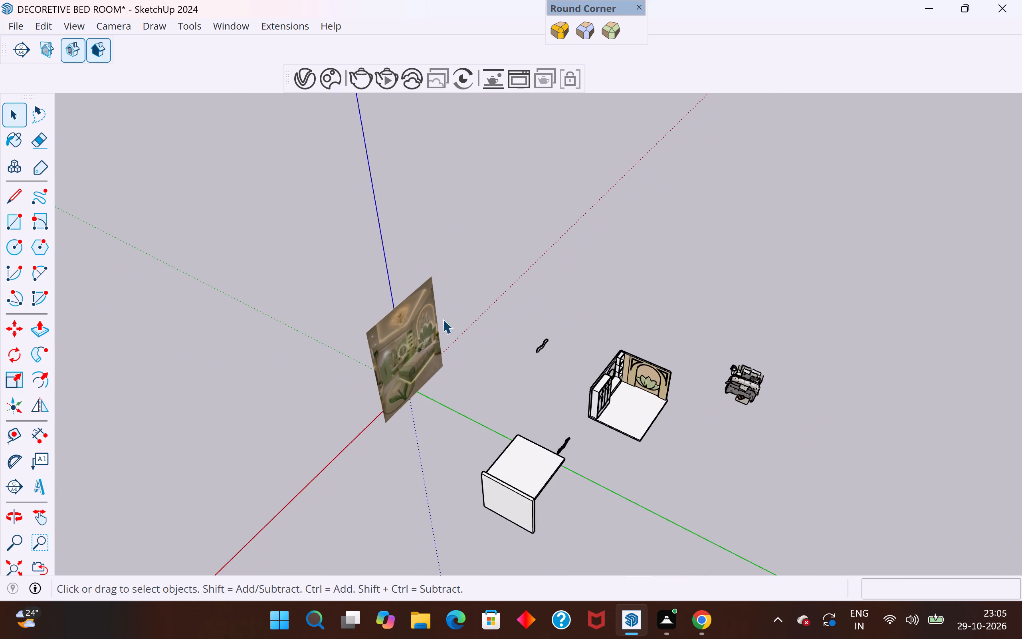
scroll(650, 398, up, 4)
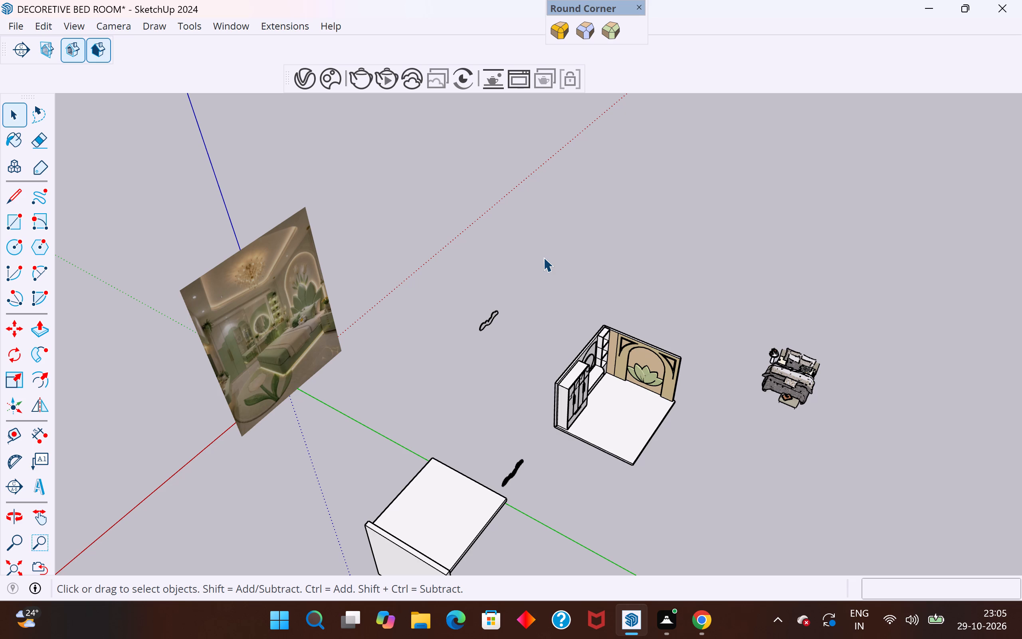
Move the bed set by its lower headboard-side corner into the room, onto the floor in front of the lotus flower wall.
click(807, 383)
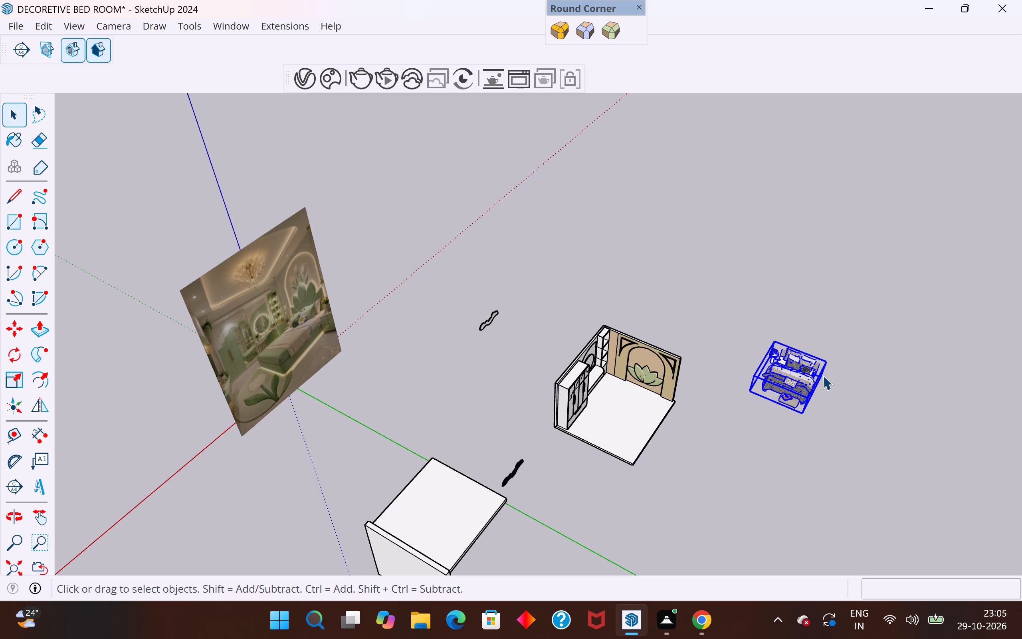
key(m)
scroll(830, 372, up, 5)
middle_drag(824, 373, 622, 230)
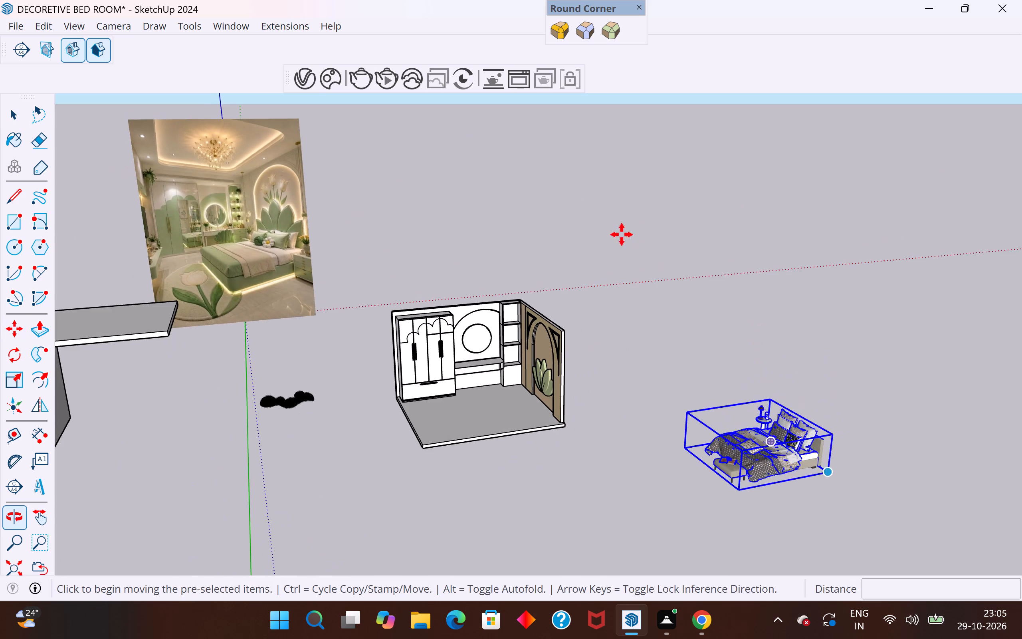
click(831, 473)
scroll(559, 406, up, 7)
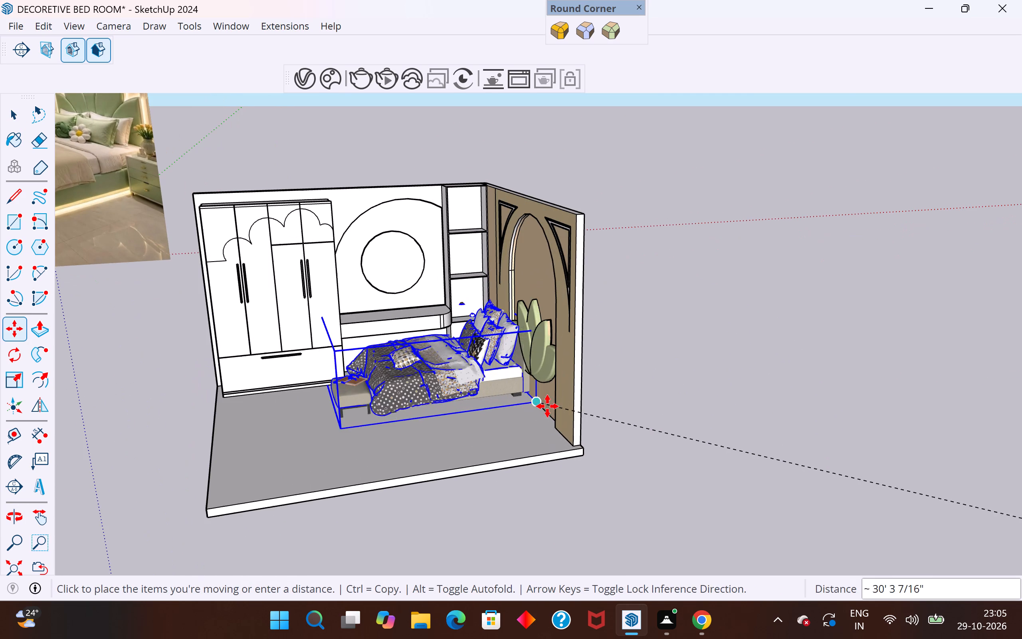
scroll(547, 406, up, 1)
click(549, 437)
middle_drag(472, 440, 495, 457)
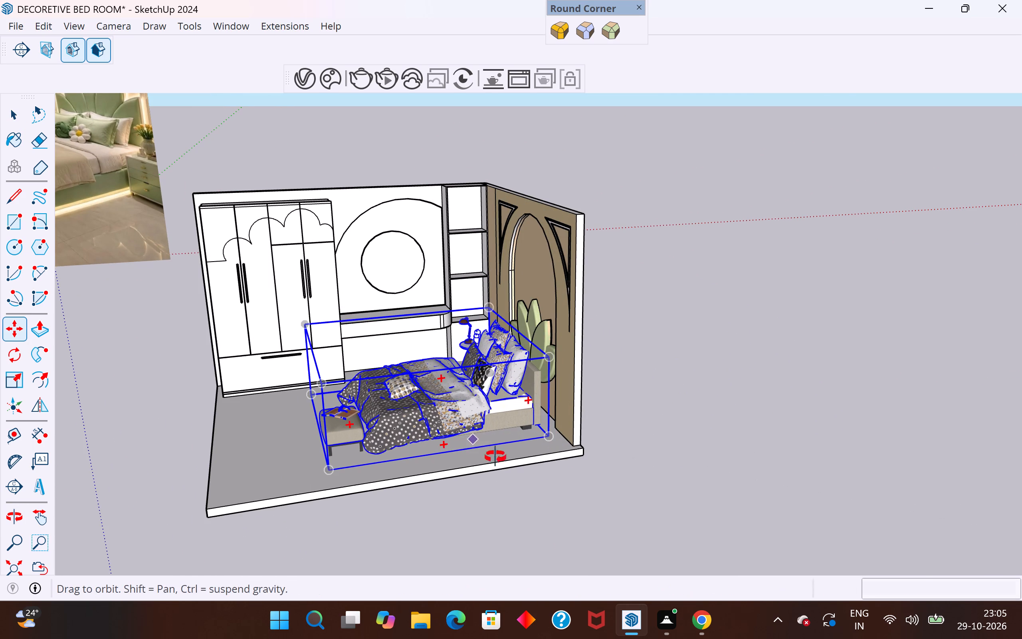
middle_drag(495, 457, 761, 484)
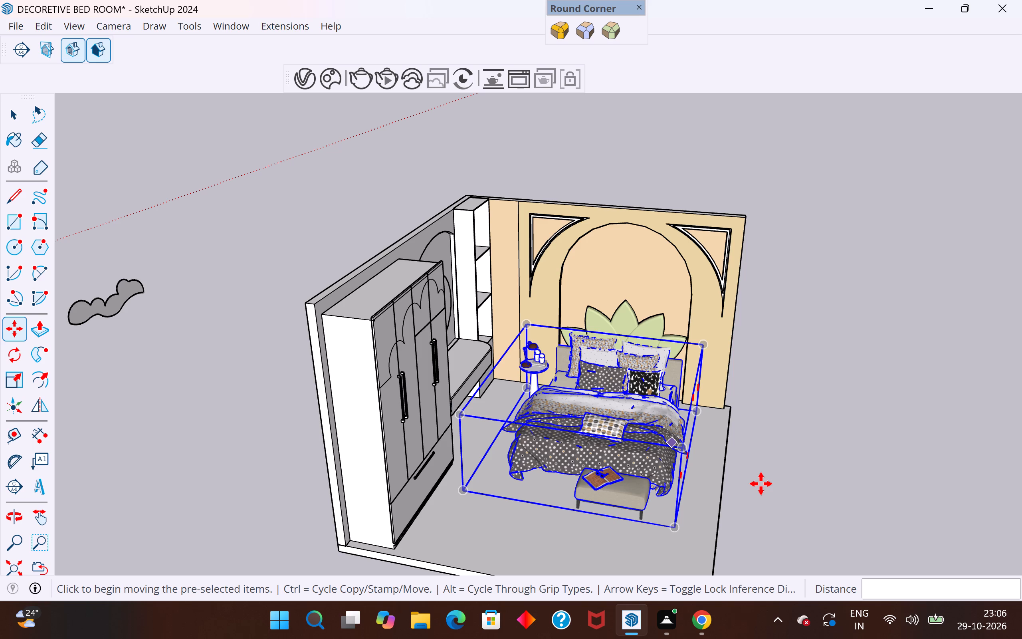
scroll(601, 366, down, 3)
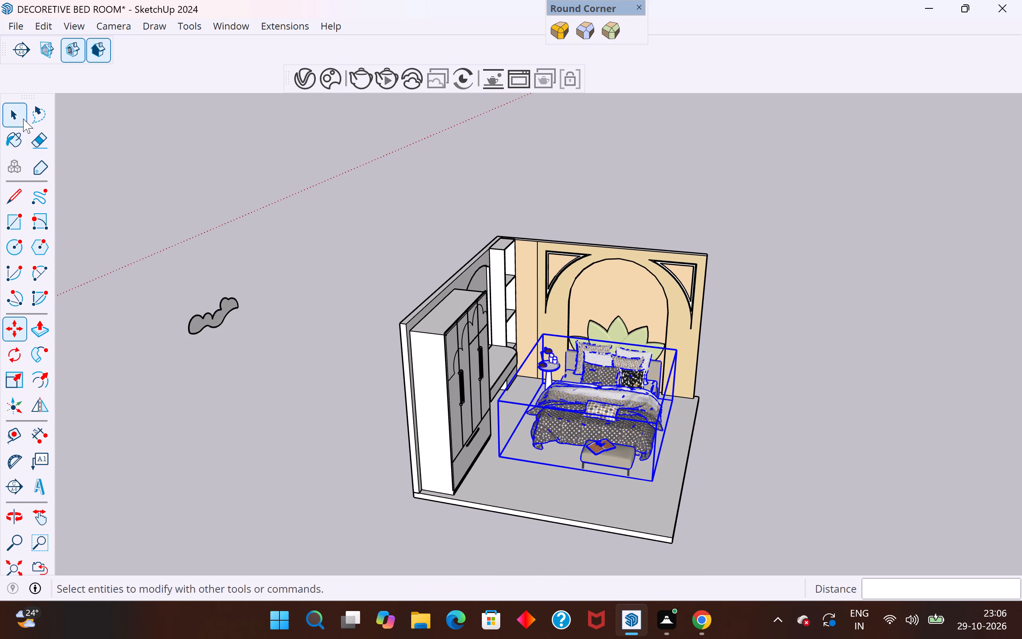
click(23, 119)
click(323, 225)
Move the bed set about 5 3/16" across the floor toward the lotus flower wall.
middle_drag(643, 355, 355, 348)
scroll(584, 445, up, 5)
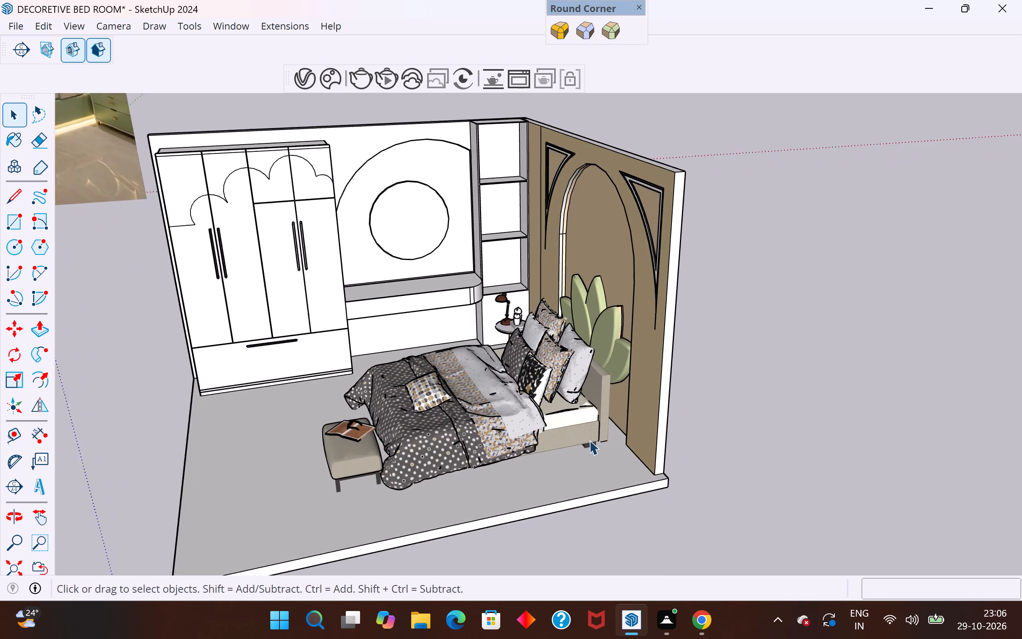
scroll(589, 440, up, 5)
middle_drag(602, 401, 523, 398)
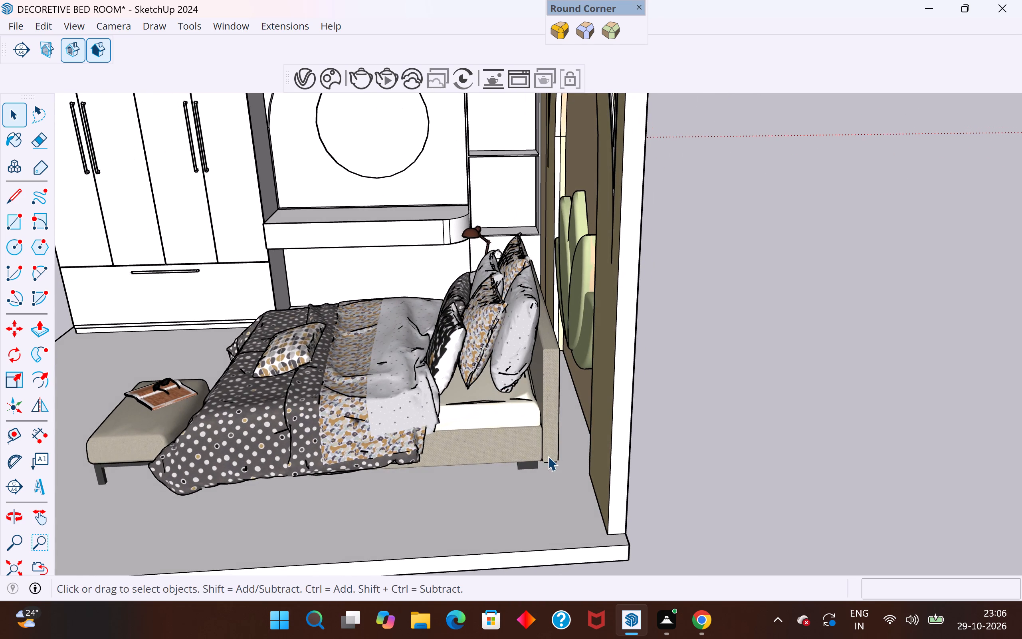
click(548, 440)
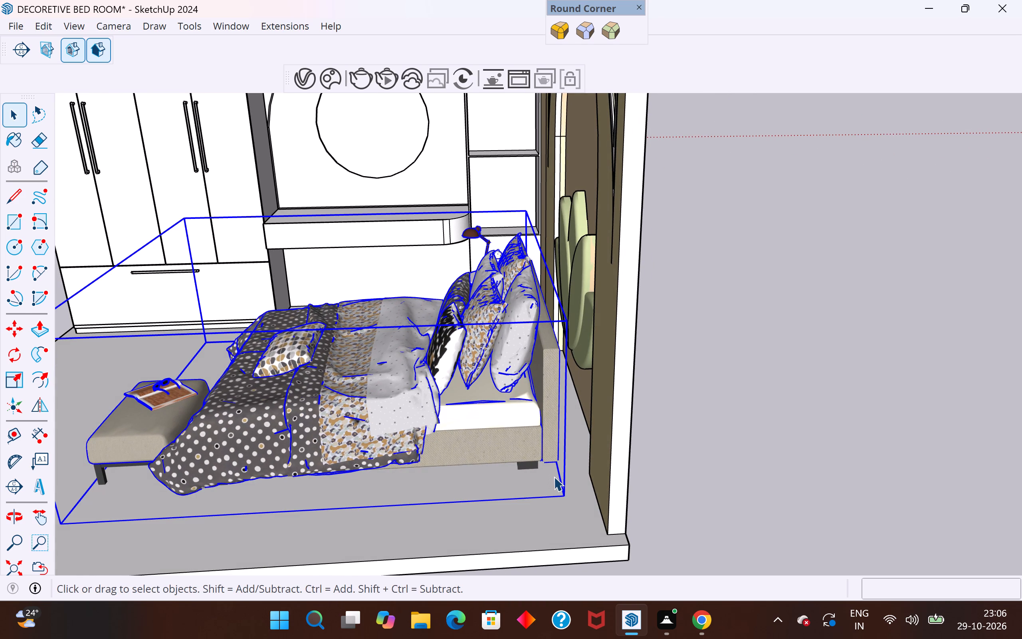
key(m)
click(569, 491)
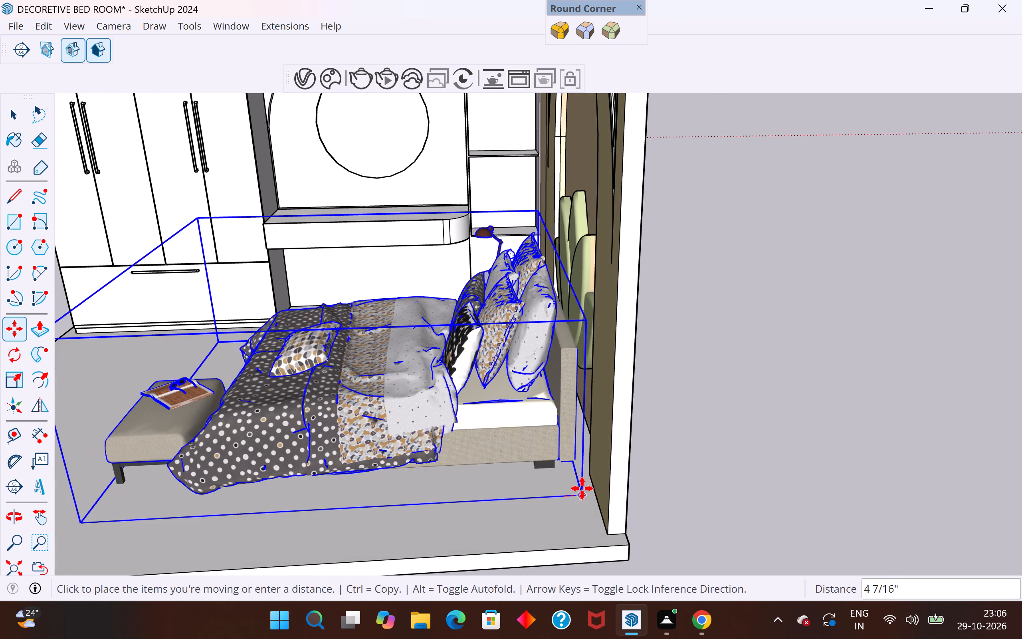
click(585, 488)
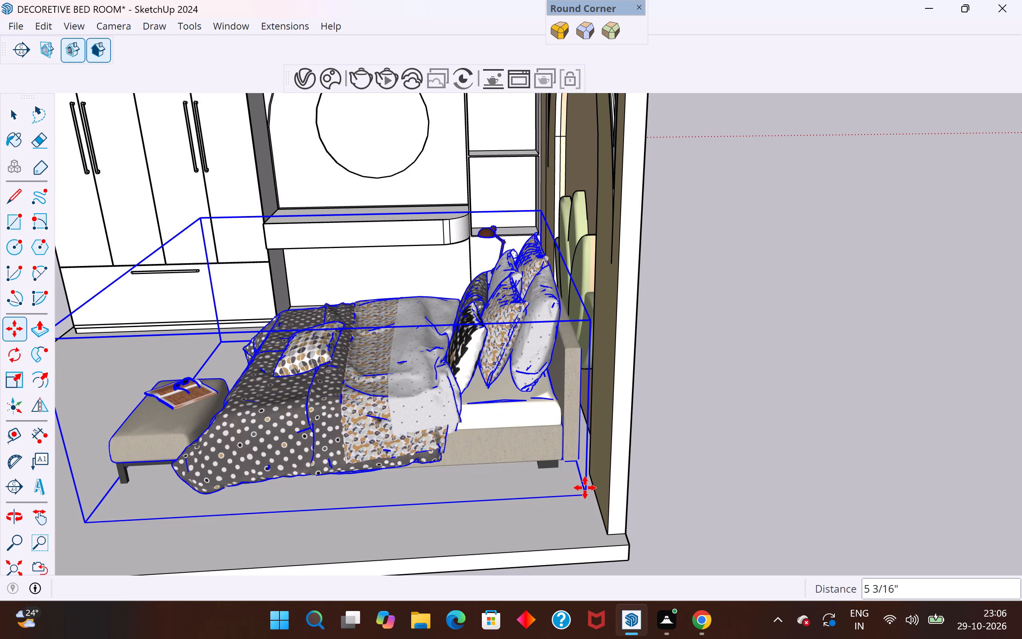
Move the bed set slightly farther back by its lower headboard-side corner, closing the gap to the arch wall.
scroll(585, 488, up, 6)
scroll(528, 393, down, 4)
scroll(582, 462, up, 5)
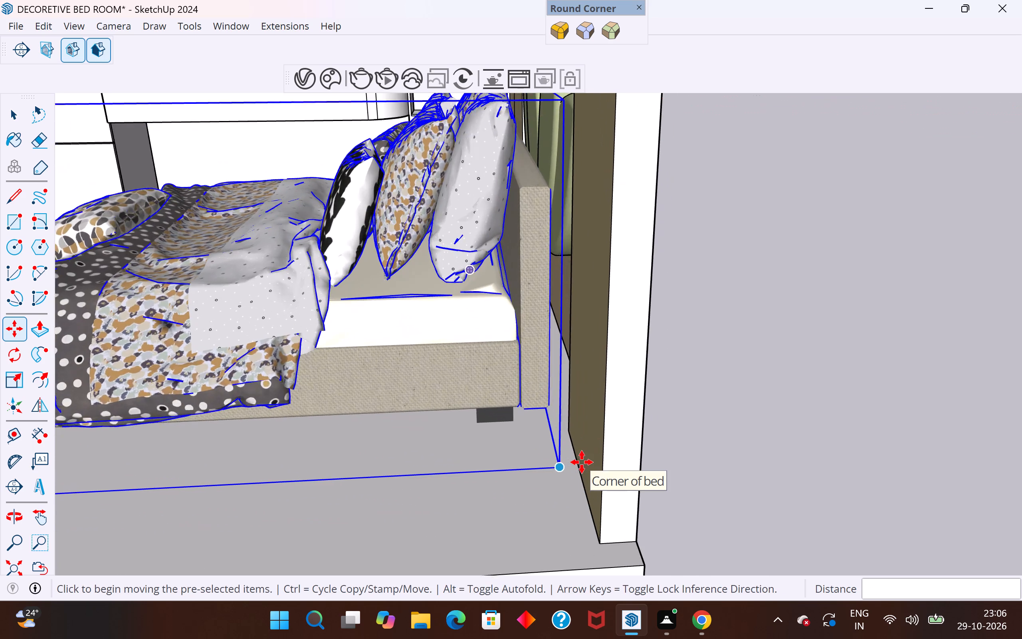
scroll(582, 462, up, 5)
click(544, 474)
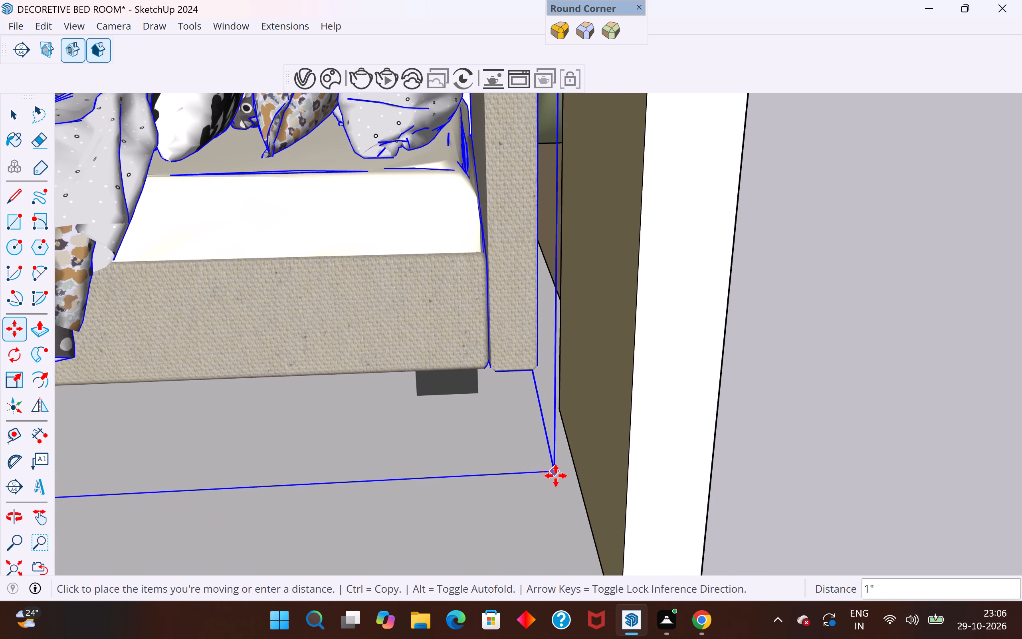
click(561, 475)
Examine the headboard, side table and bed against the arch wall from several sides, and clear the selection.
scroll(665, 435, down, 13)
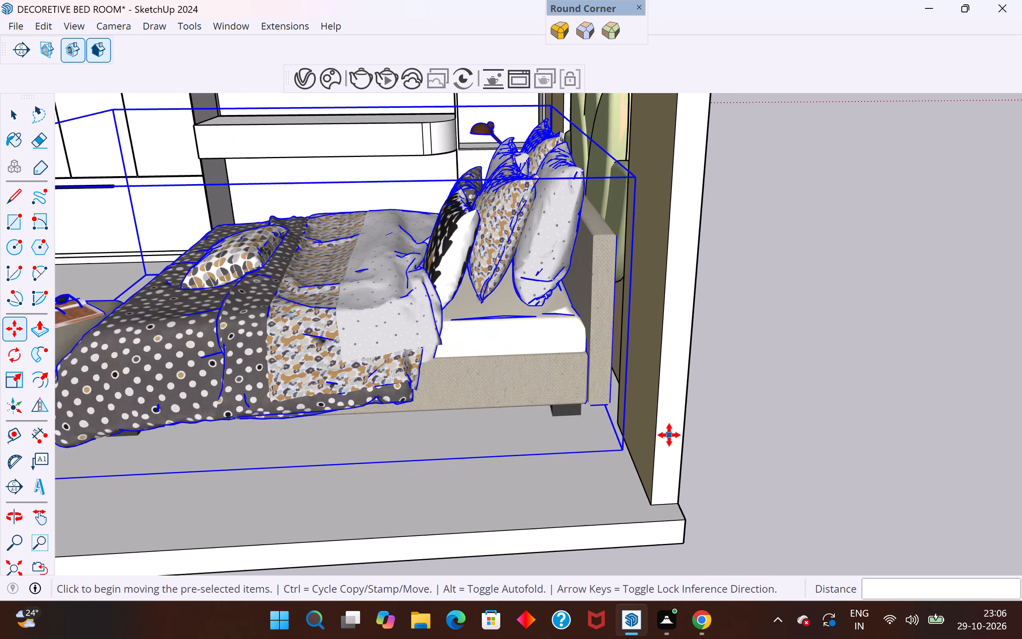
scroll(573, 441, down, 5)
middle_drag(545, 432, 1006, 439)
middle_drag(545, 376, 544, 478)
scroll(506, 288, up, 8)
middle_drag(446, 311, 720, 361)
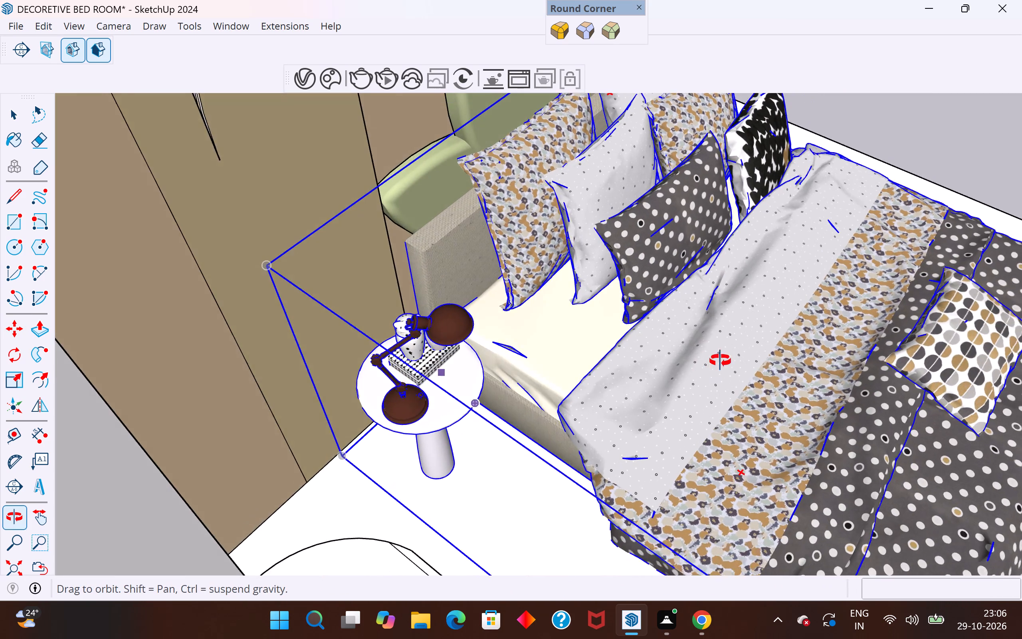
middle_drag(720, 361, 584, 375)
scroll(396, 365, down, 4)
middle_drag(666, 354, 429, 341)
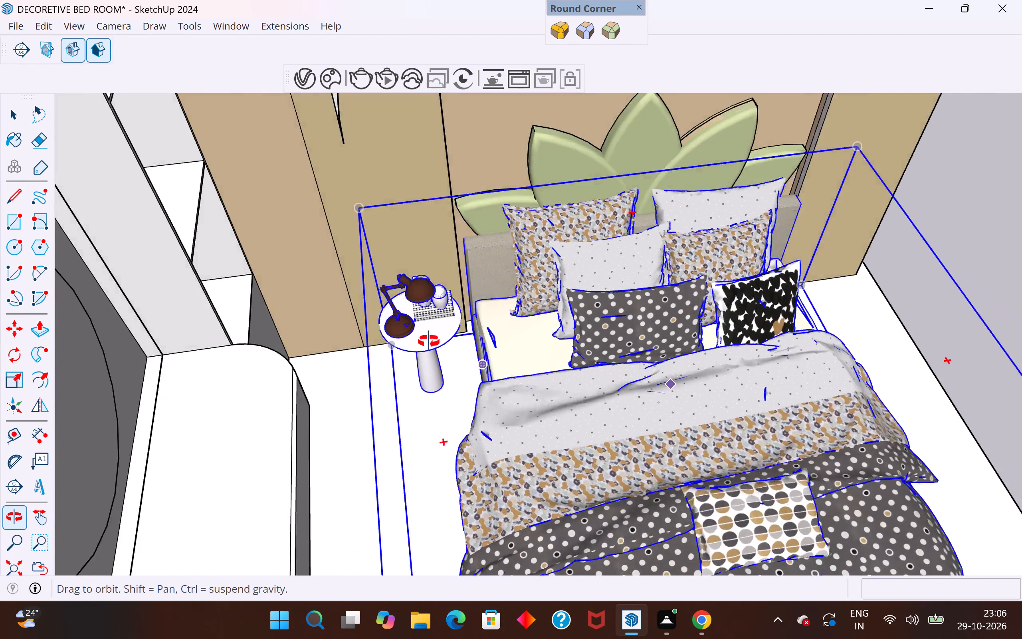
middle_drag(429, 341, 270, 285)
scroll(648, 235, down, 11)
middle_drag(703, 318, 755, 324)
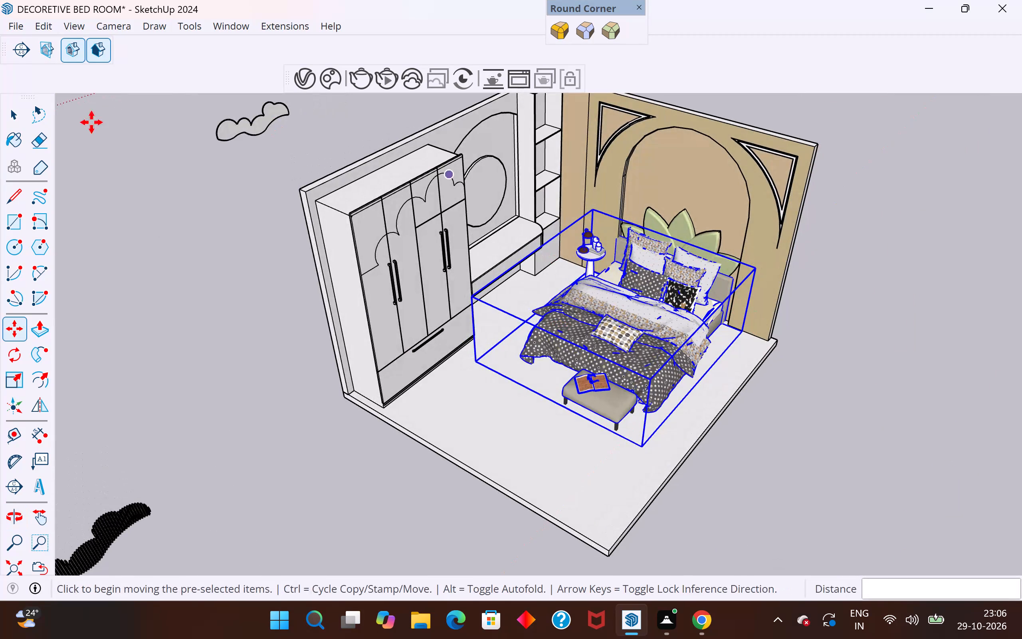
click(18, 123)
click(133, 199)
Move the lotus flower group about 1' 7 1/4" straight up along the blue axis, above the bed's pillows.
middle_drag(637, 260, 795, 188)
scroll(658, 241, up, 6)
click(627, 200)
scroll(600, 215, down, 3)
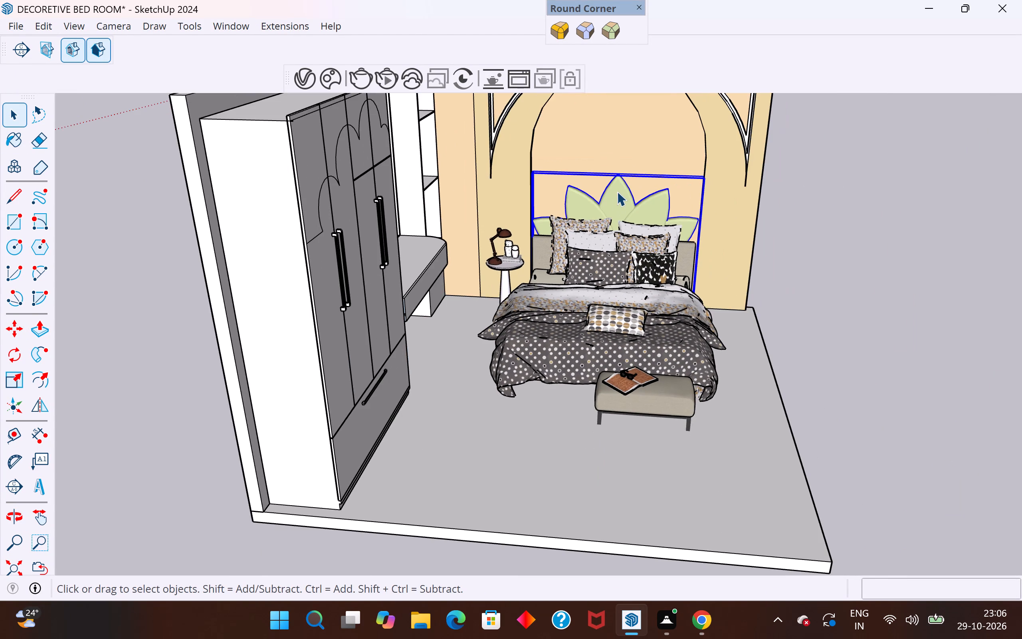
scroll(618, 191, down, 3)
key(m)
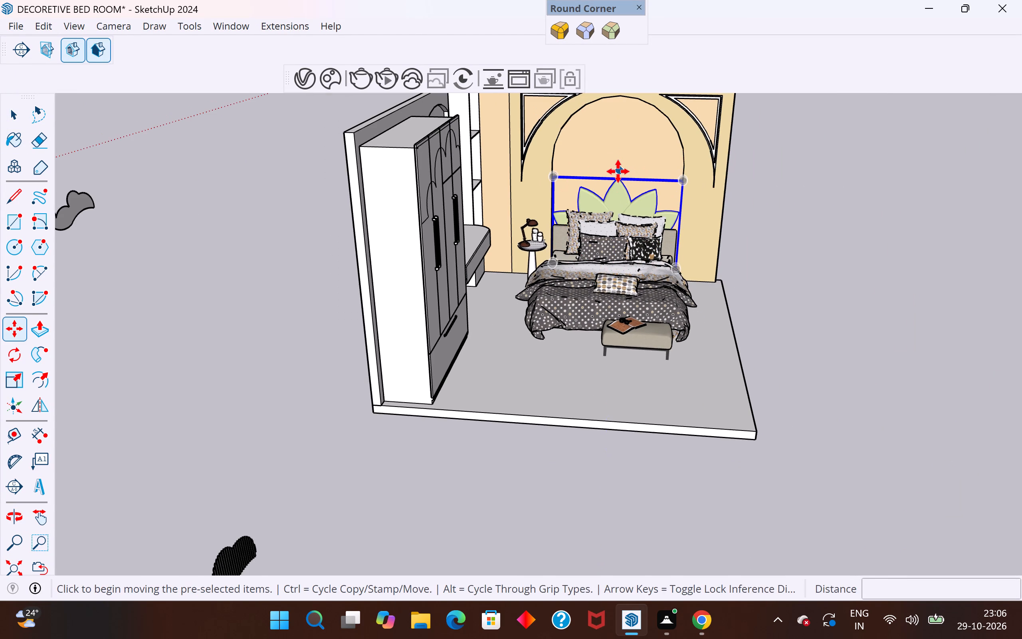
click(618, 177)
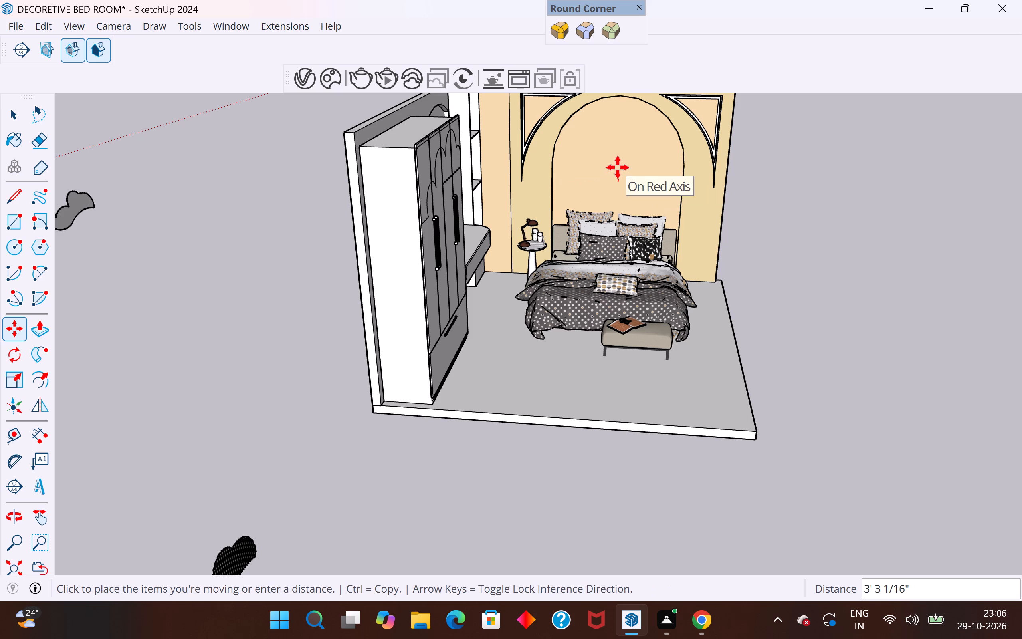
middle_drag(618, 175, 411, 254)
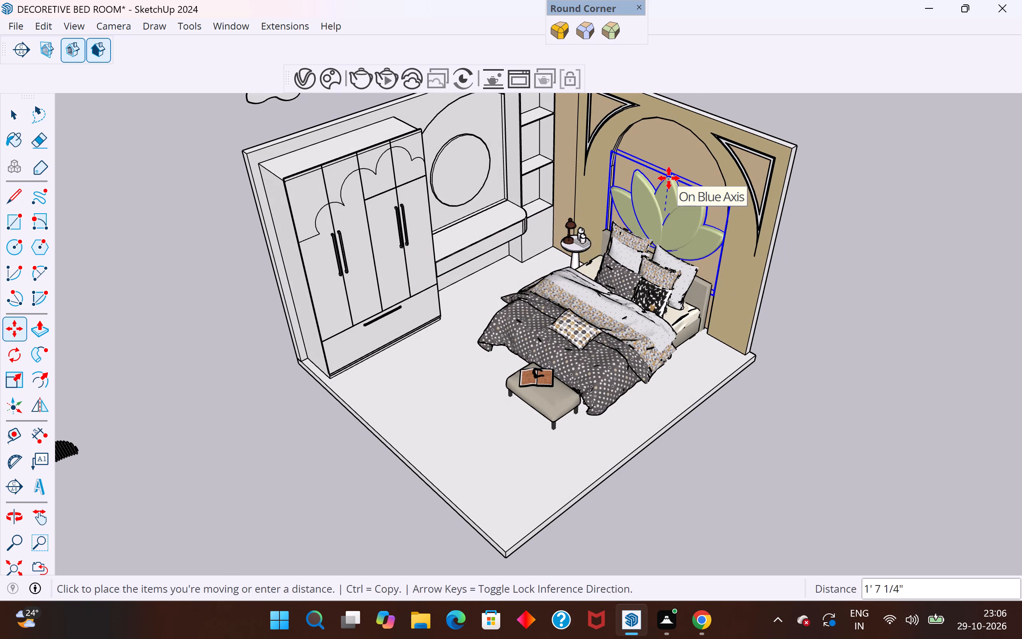
click(669, 178)
click(24, 124)
click(140, 200)
Scale the whole bed set uniformly about its center by 1.04.
middle_drag(654, 291, 716, 280)
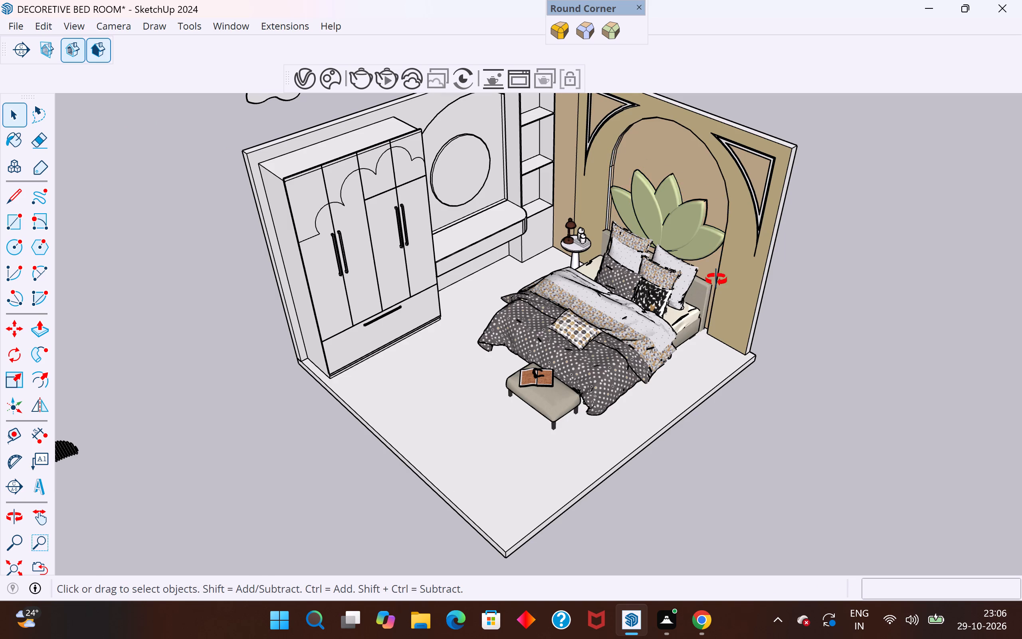
middle_drag(716, 280, 845, 248)
scroll(636, 187, up, 3)
middle_drag(616, 210, 683, 158)
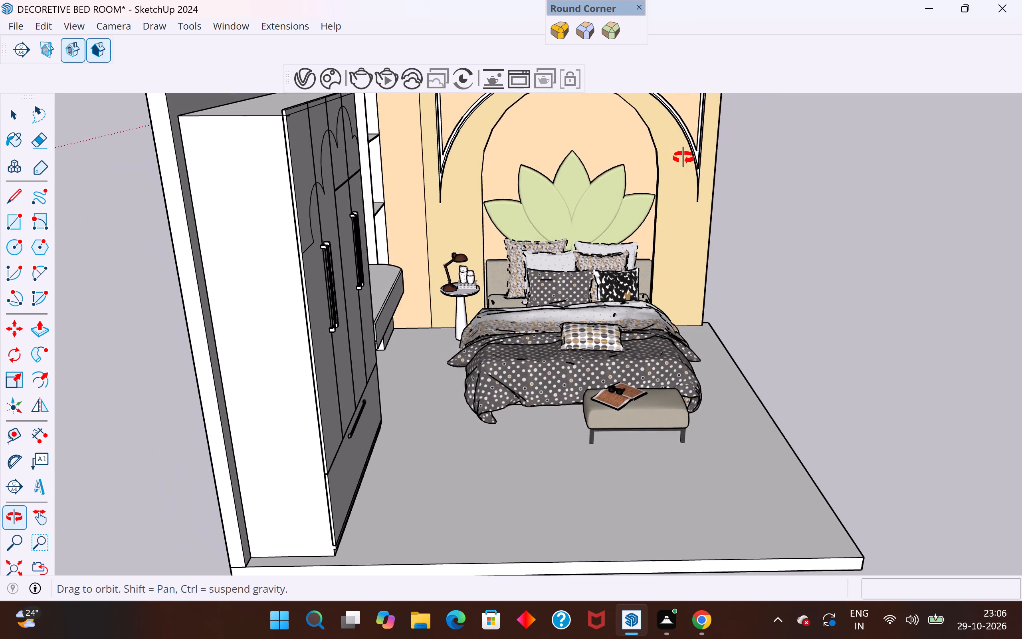
middle_drag(683, 158, 485, 366)
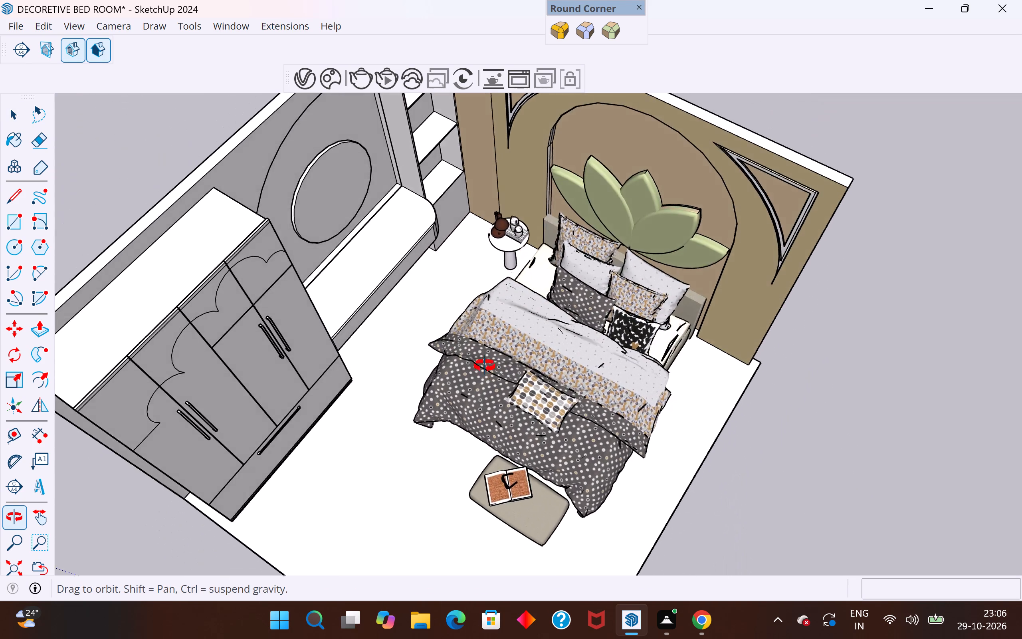
middle_drag(485, 366, 444, 320)
middle_drag(596, 389, 644, 349)
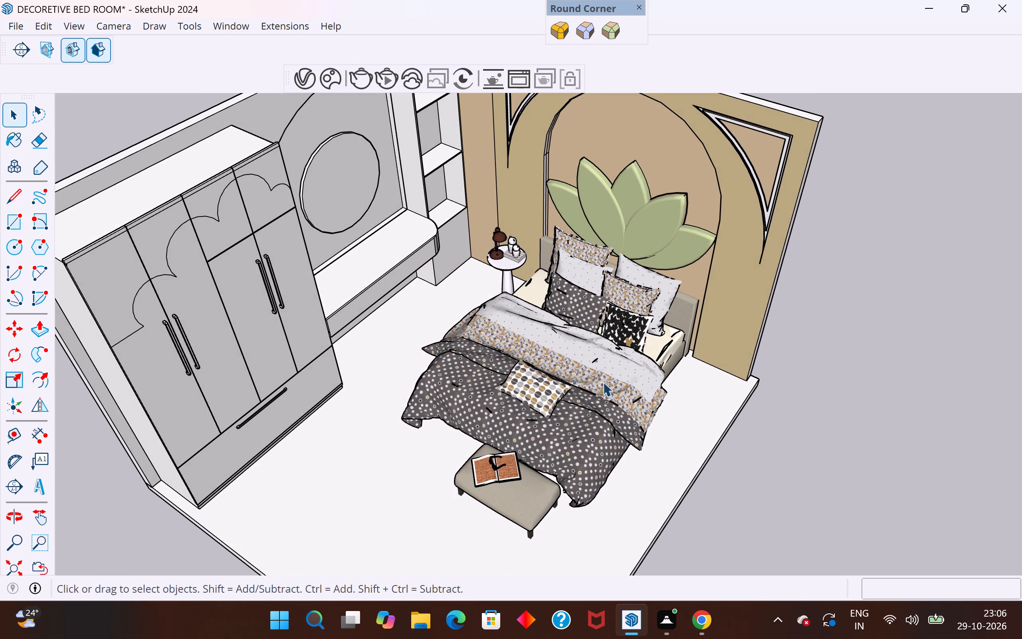
click(592, 384)
key(s)
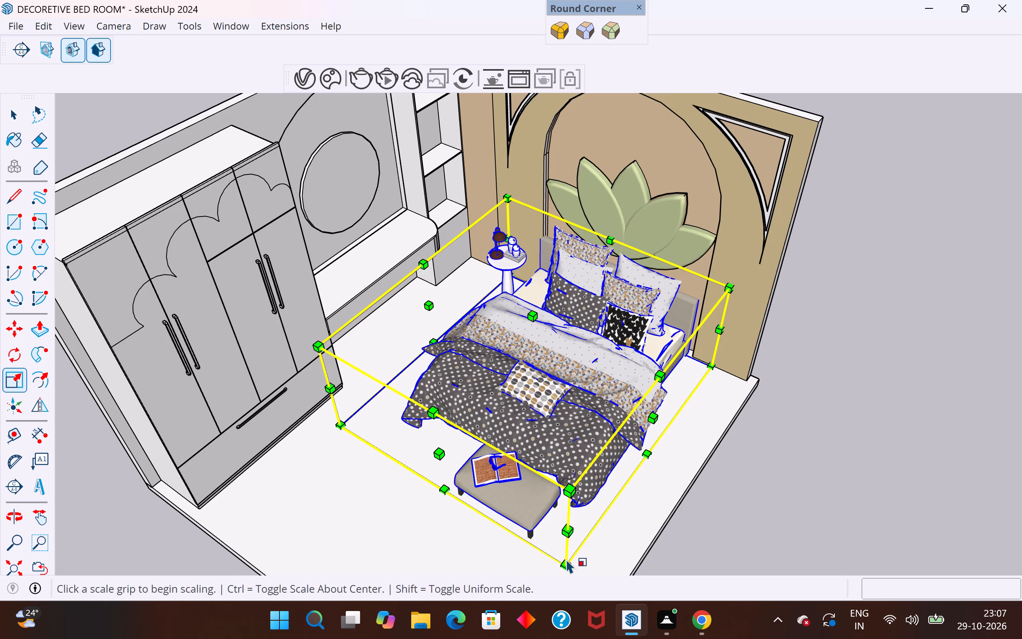
scroll(729, 304, down, 4)
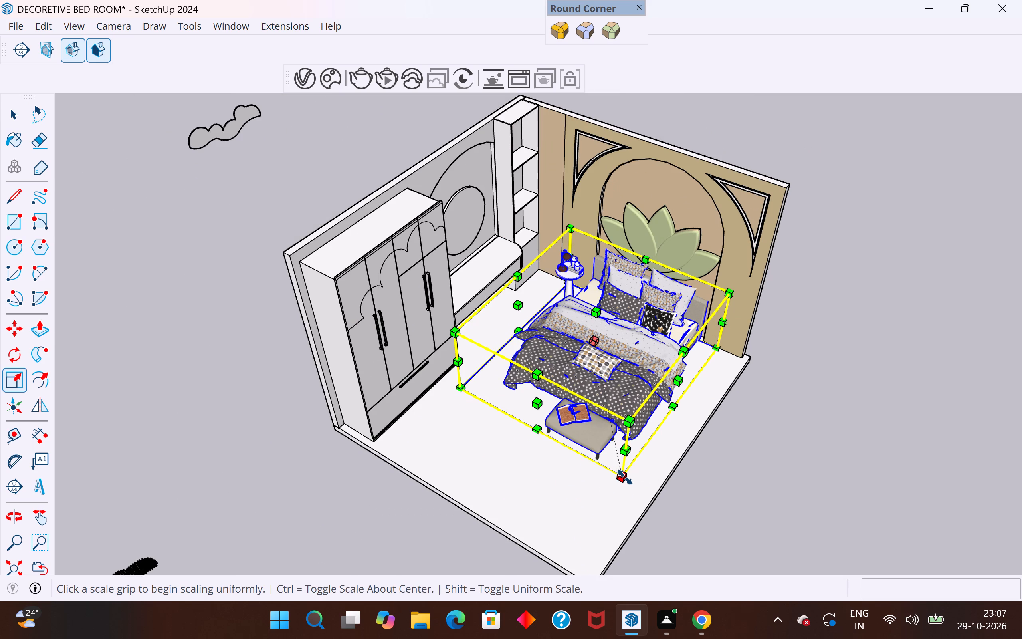
drag(625, 477, 630, 481)
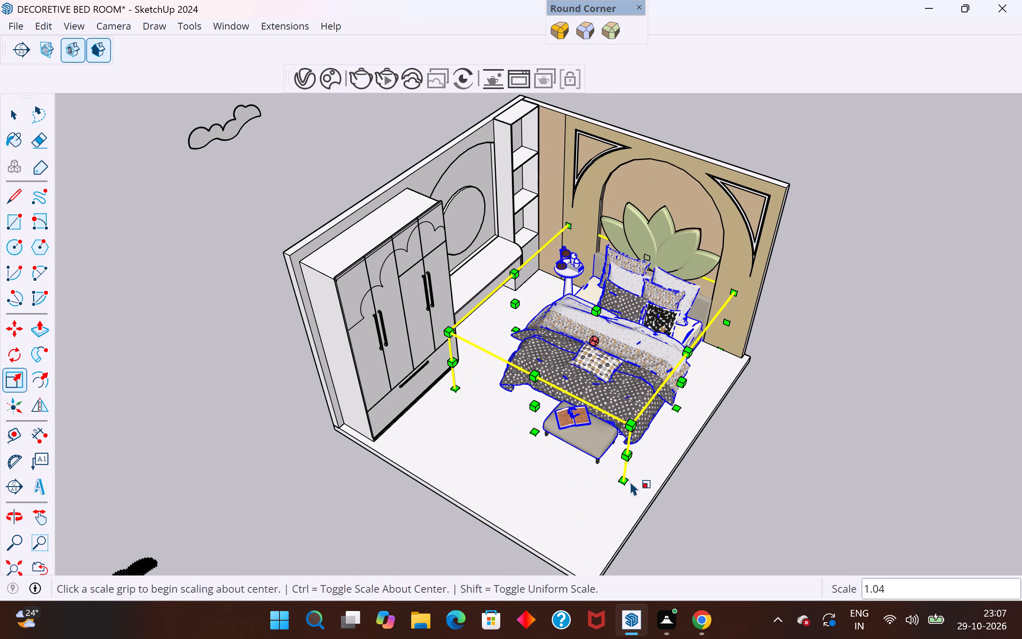
click(21, 125)
click(177, 229)
Examine the enlarged bed set's fit against the arch wall, around the side table and along the headboard.
scroll(646, 335, down, 5)
middle_drag(687, 350, 489, 258)
scroll(624, 379, up, 8)
middle_drag(678, 374, 669, 346)
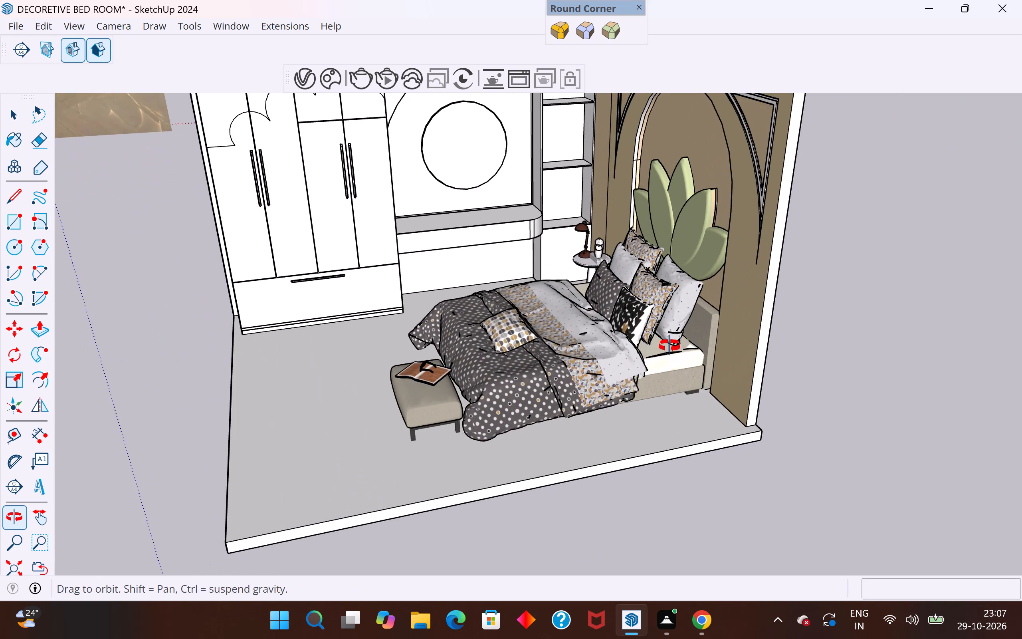
middle_drag(669, 346, 1021, 390)
scroll(468, 298, up, 4)
middle_drag(463, 271, 532, 470)
scroll(463, 183, up, 7)
click(491, 201)
middle_drag(491, 201, 763, 160)
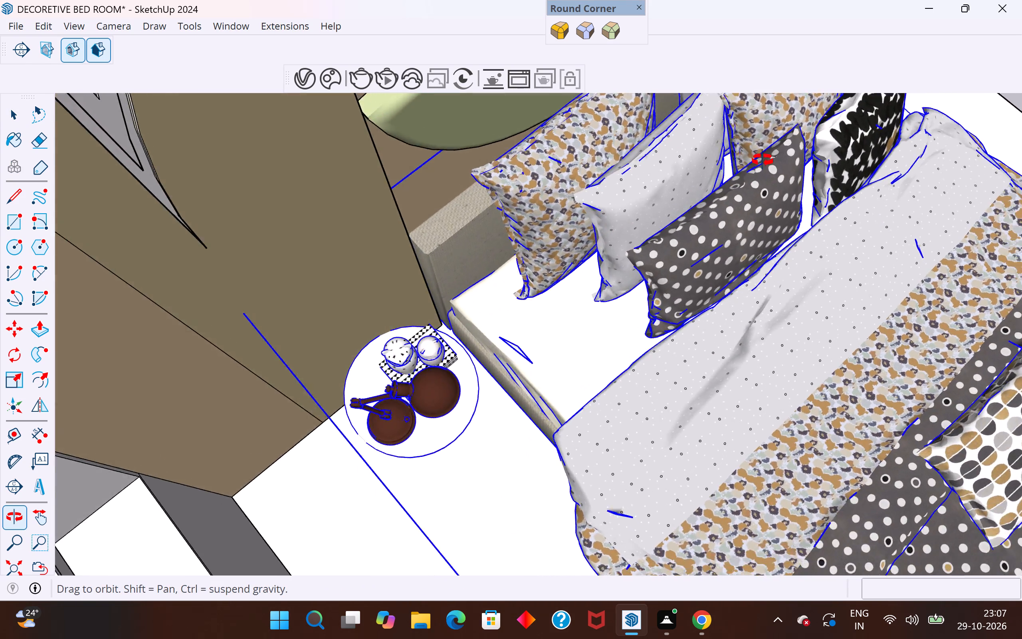
middle_drag(763, 160, 595, 38)
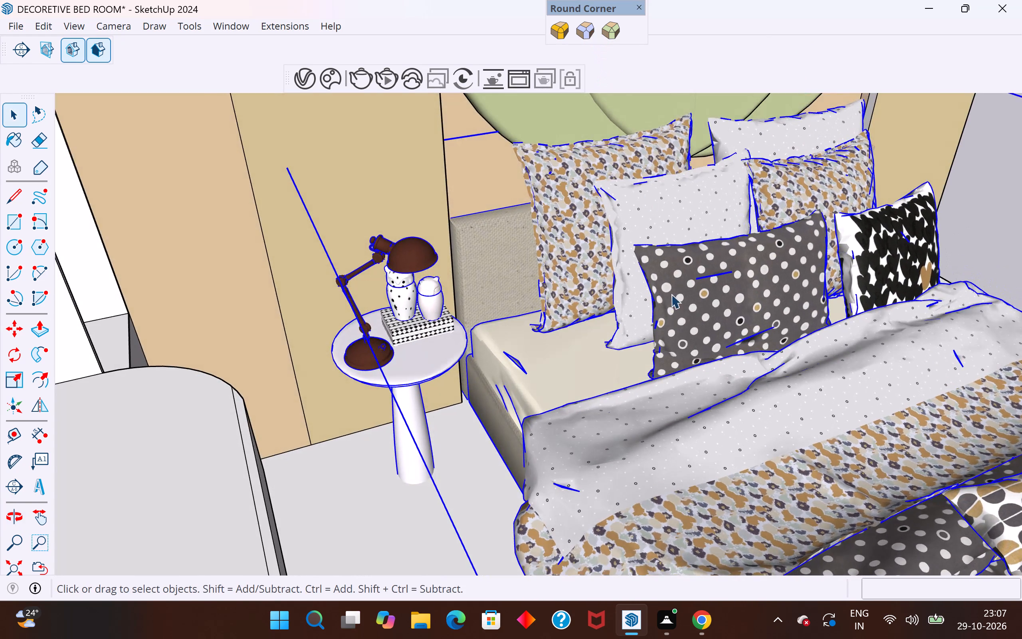
scroll(507, 387, up, 1)
scroll(328, 452, down, 4)
middle_drag(727, 357, 107, 324)
scroll(615, 217, down, 8)
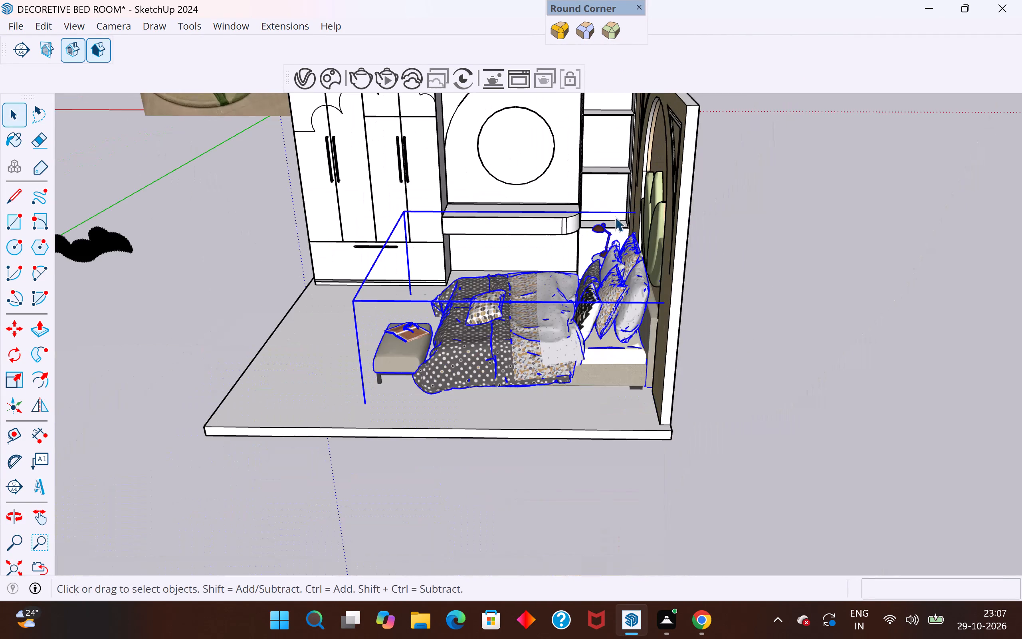
click(852, 415)
Raise the bed set slightly by its lower foot-end corner so its legs rest on the room floor.
scroll(501, 385, up, 3)
middle_drag(487, 365, 566, 248)
click(506, 279)
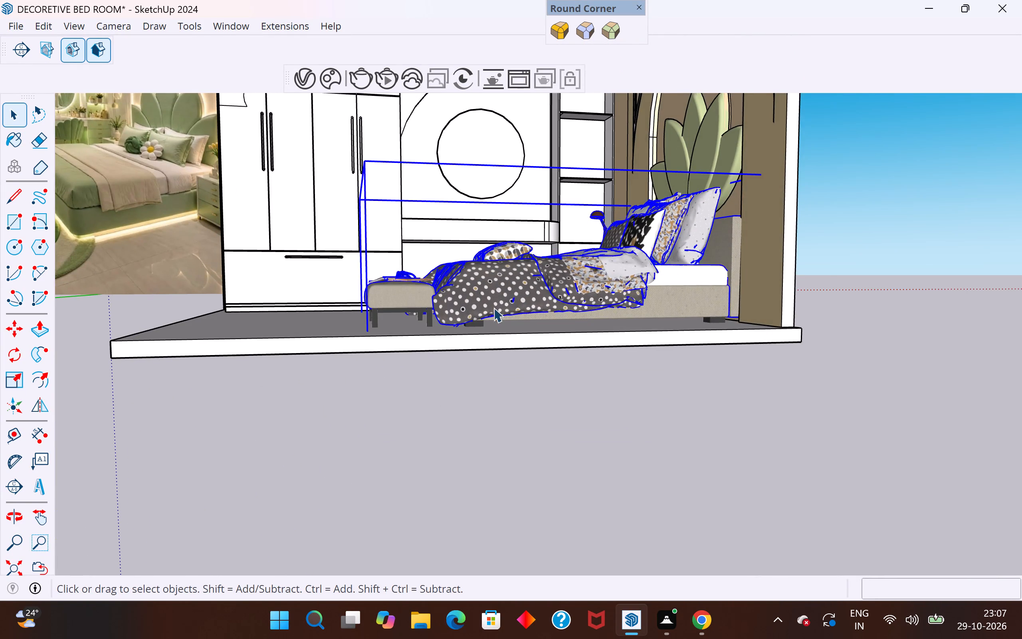
scroll(493, 308, up, 1)
middle_drag(493, 308, 530, 308)
key(m)
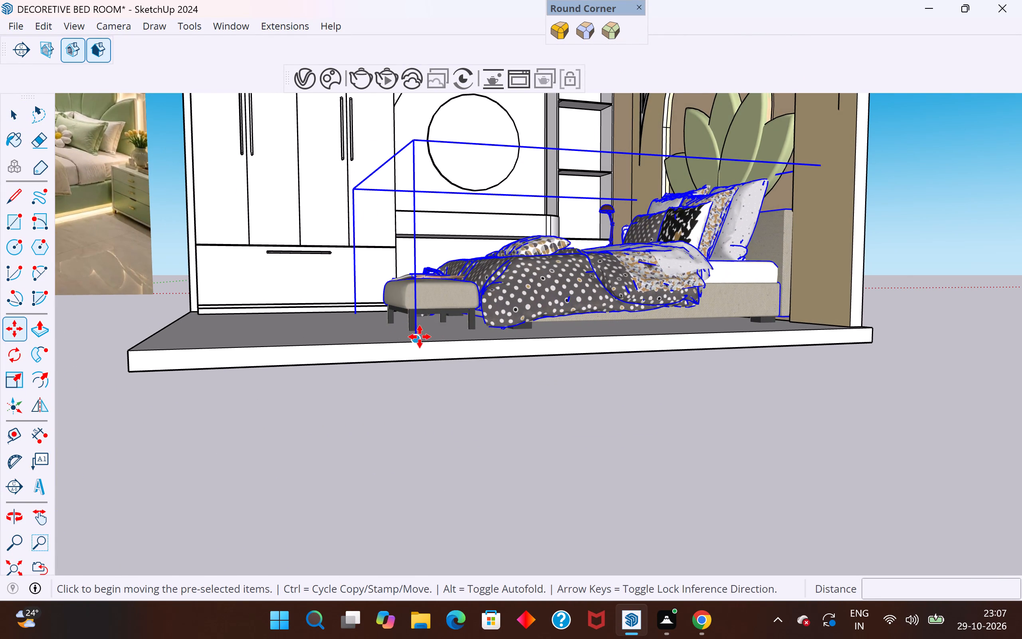
scroll(416, 333, up, 7)
middle_drag(406, 352, 418, 385)
click(415, 345)
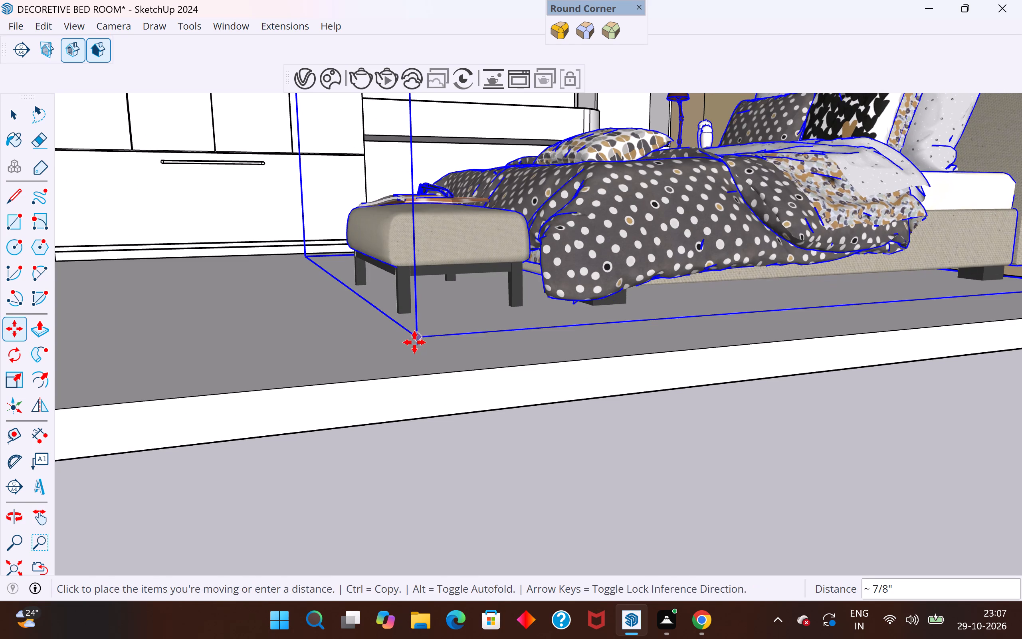
click(414, 338)
Inspect the bed set's headboard against the wall, its legs on the floor, and the overall room layout.
scroll(497, 488, down, 17)
middle_drag(513, 493, 330, 524)
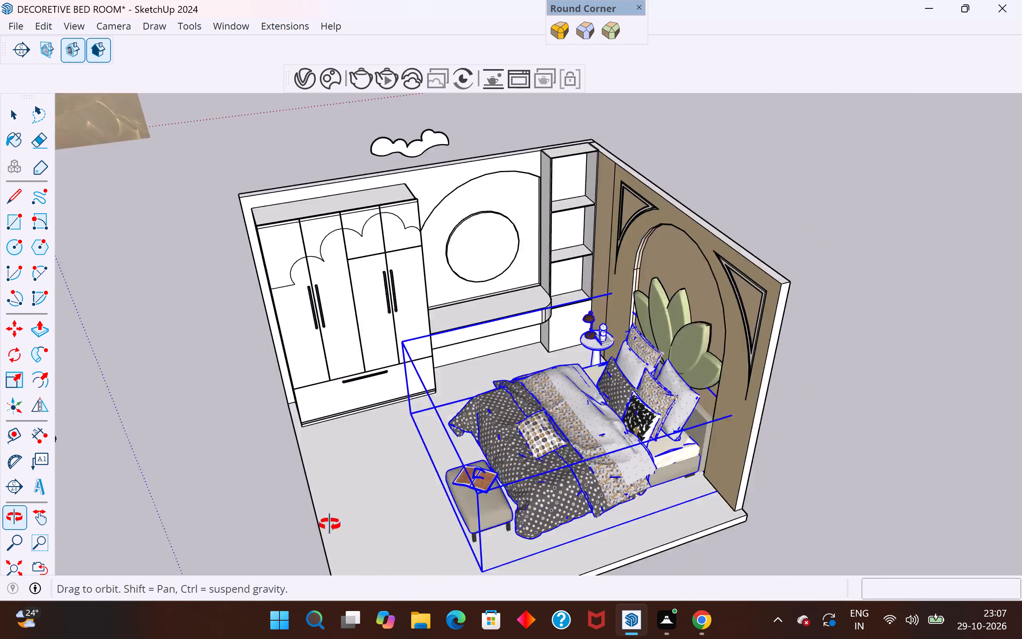
middle_drag(330, 524, 510, 556)
scroll(672, 364, up, 14)
middle_drag(701, 354, 600, 280)
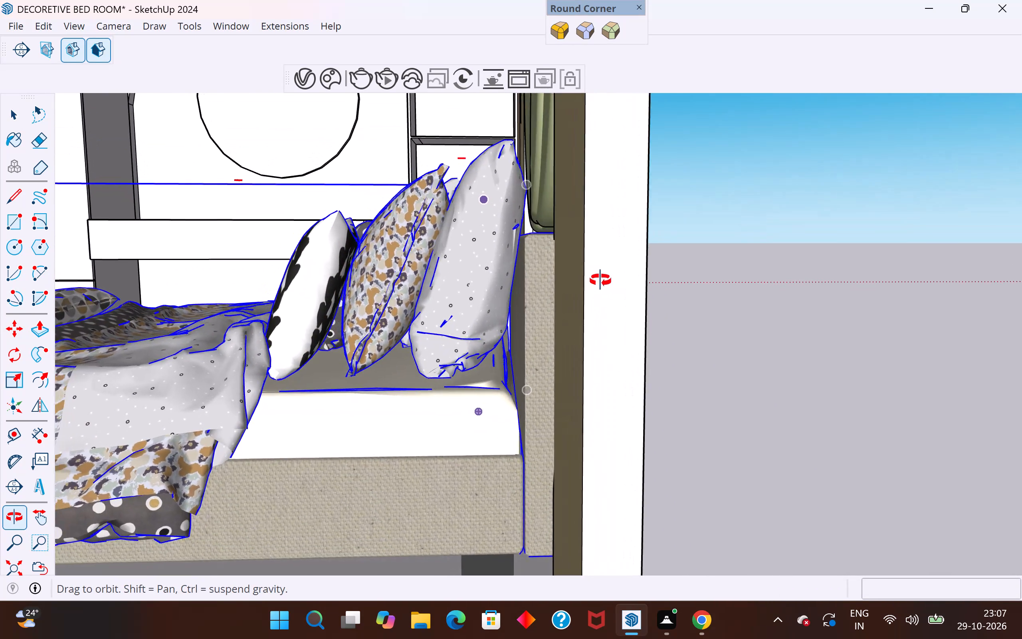
middle_drag(600, 280, 817, 299)
scroll(789, 265, down, 11)
middle_drag(713, 315, 891, 415)
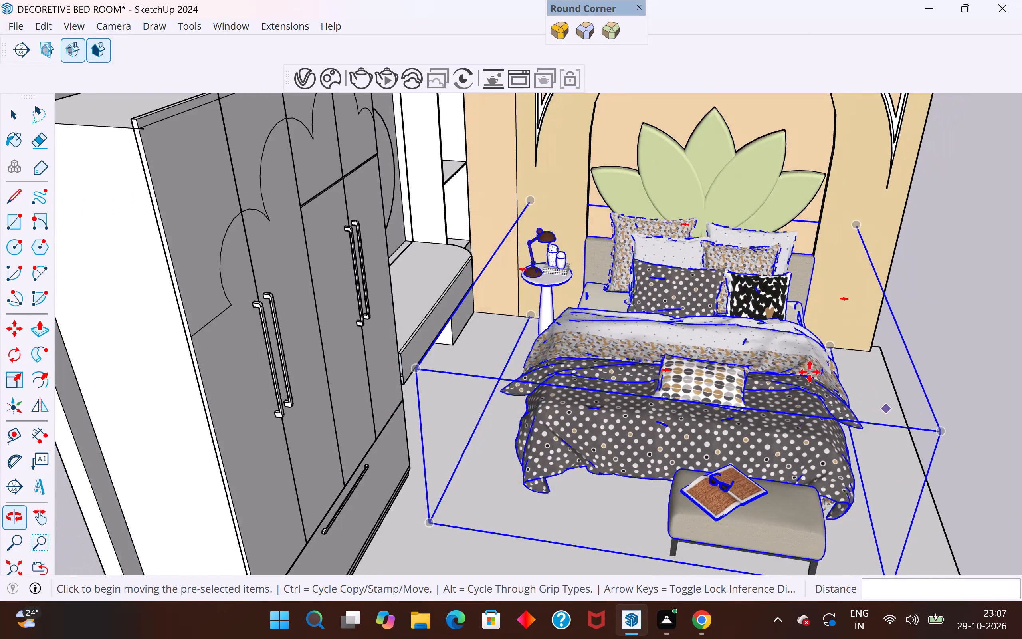
scroll(652, 295, down, 12)
click(15, 120)
click(287, 185)
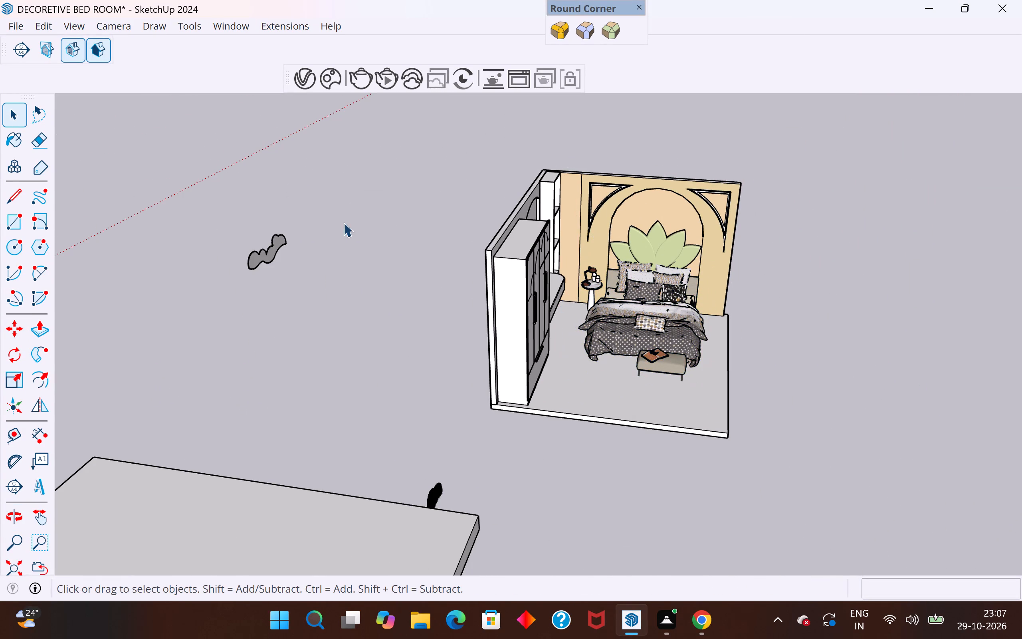
scroll(743, 334, up, 10)
middle_drag(760, 306, 507, 166)
scroll(624, 300, up, 3)
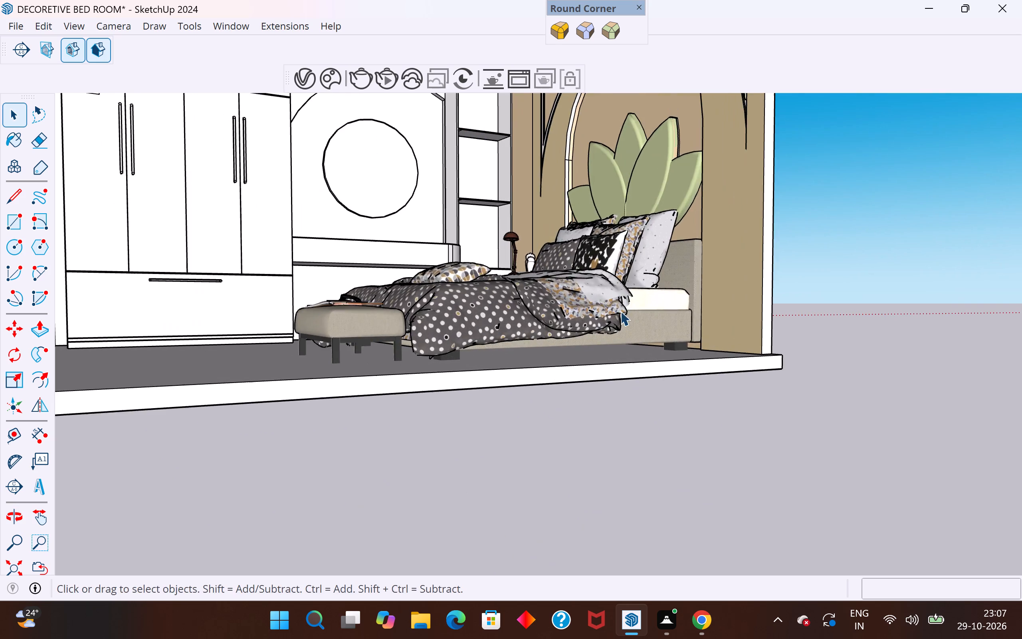
middle_drag(581, 345, 779, 513)
scroll(787, 476, up, 1)
scroll(705, 234, down, 5)
middle_drag(653, 291, 412, 261)
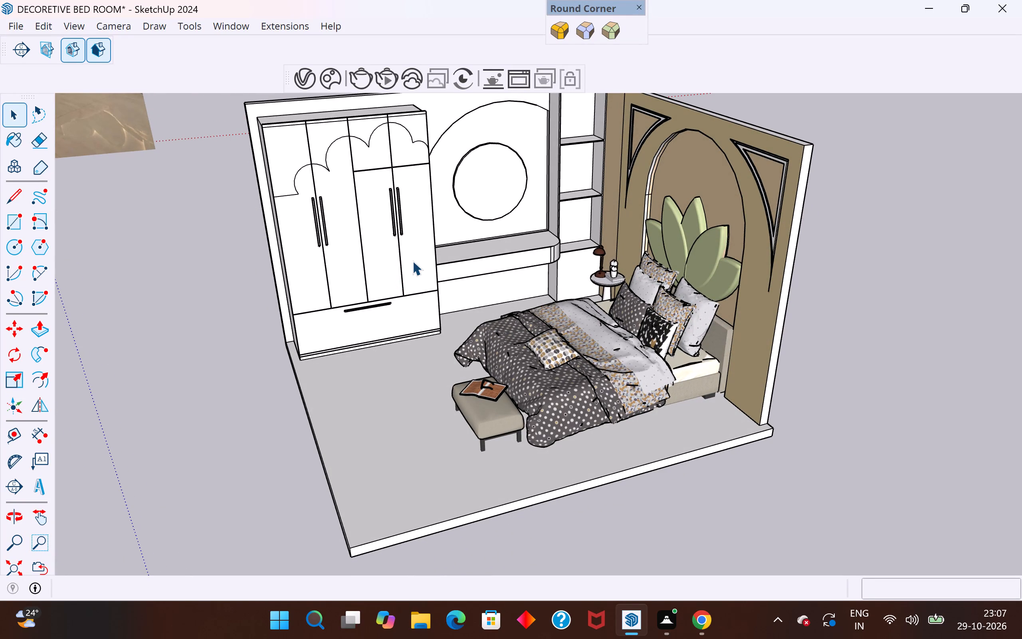
Examine the reference image's ceiling, floor and furnishings against the current state of the modelled room.
scroll(412, 261, down, 4)
middle_drag(409, 260, 518, 323)
scroll(519, 322, down, 4)
scroll(531, 284, down, 5)
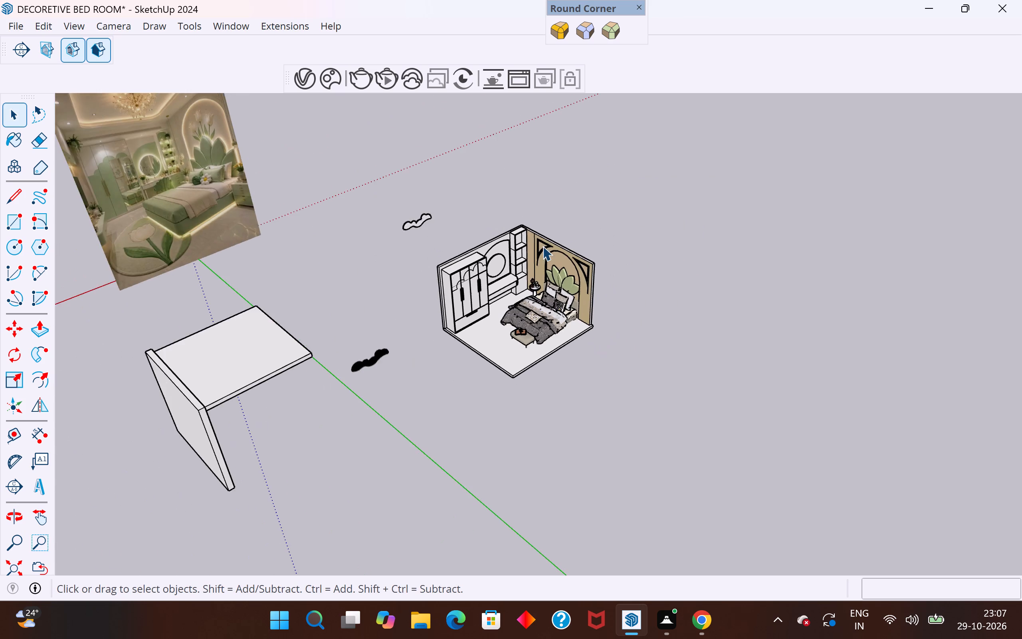
scroll(543, 246, down, 3)
scroll(238, 191, up, 13)
middle_drag(236, 222, 119, 242)
scroll(301, 334, down, 6)
scroll(372, 304, down, 5)
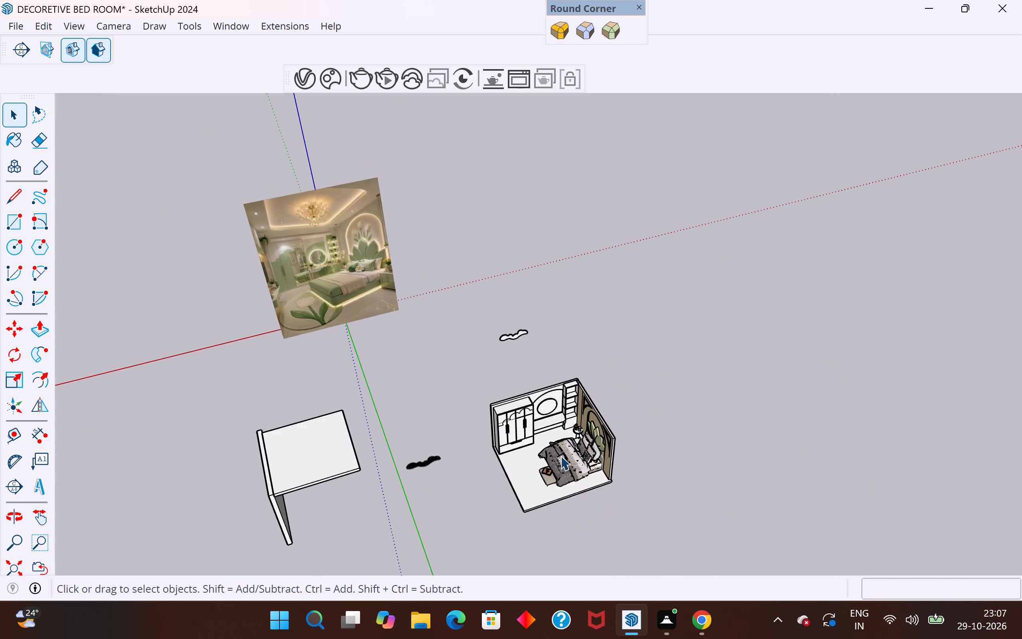
scroll(561, 456, up, 4)
scroll(314, 357, down, 4)
scroll(236, 172, up, 3)
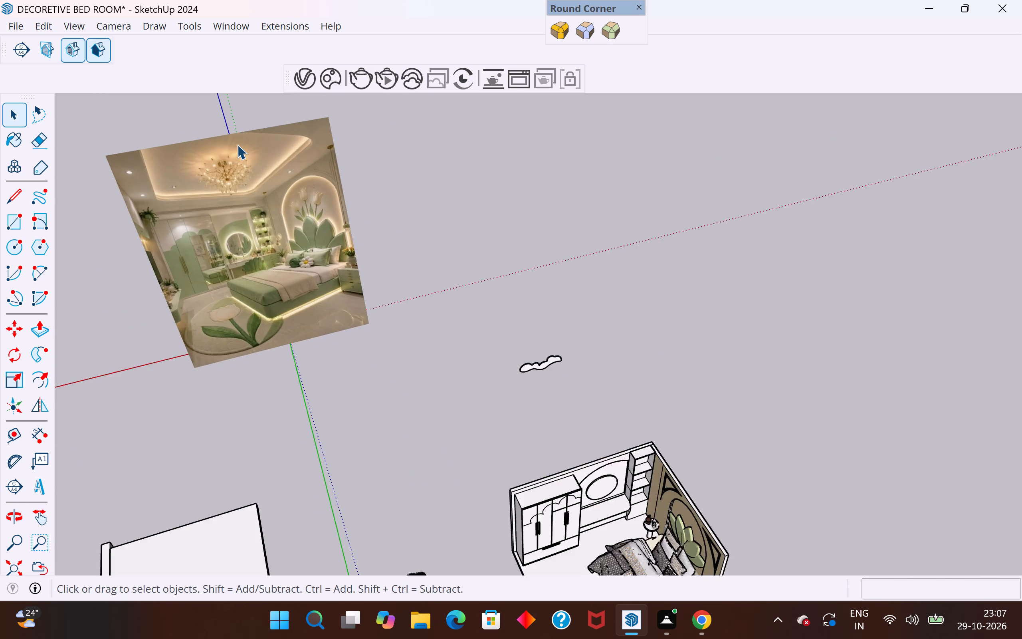
scroll(237, 145, up, 10)
middle_drag(332, 360, 265, 166)
scroll(330, 345, up, 2)
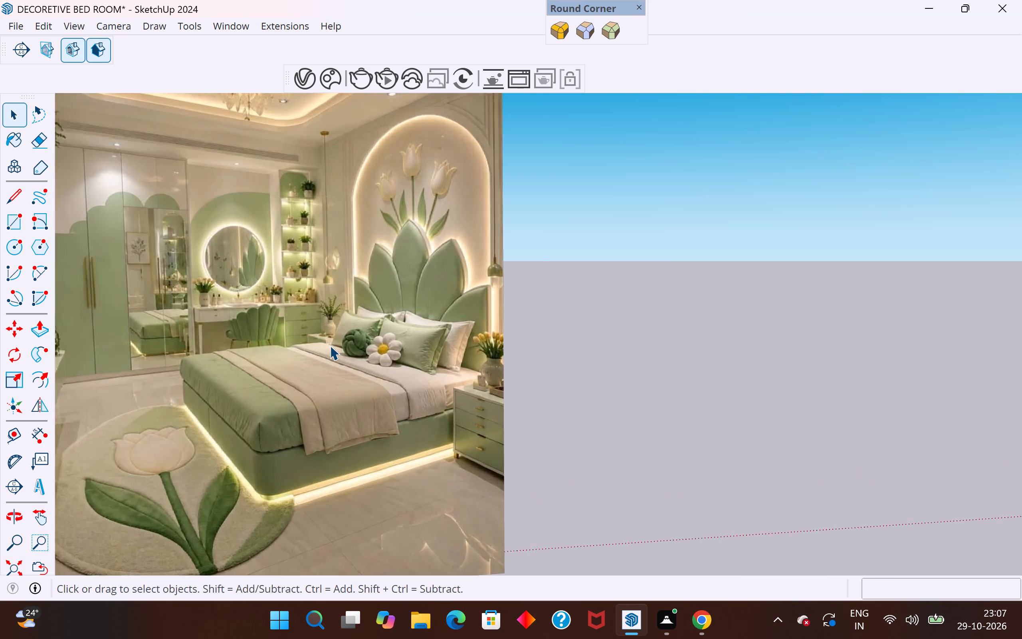
scroll(330, 345, up, 2)
scroll(328, 342, down, 4)
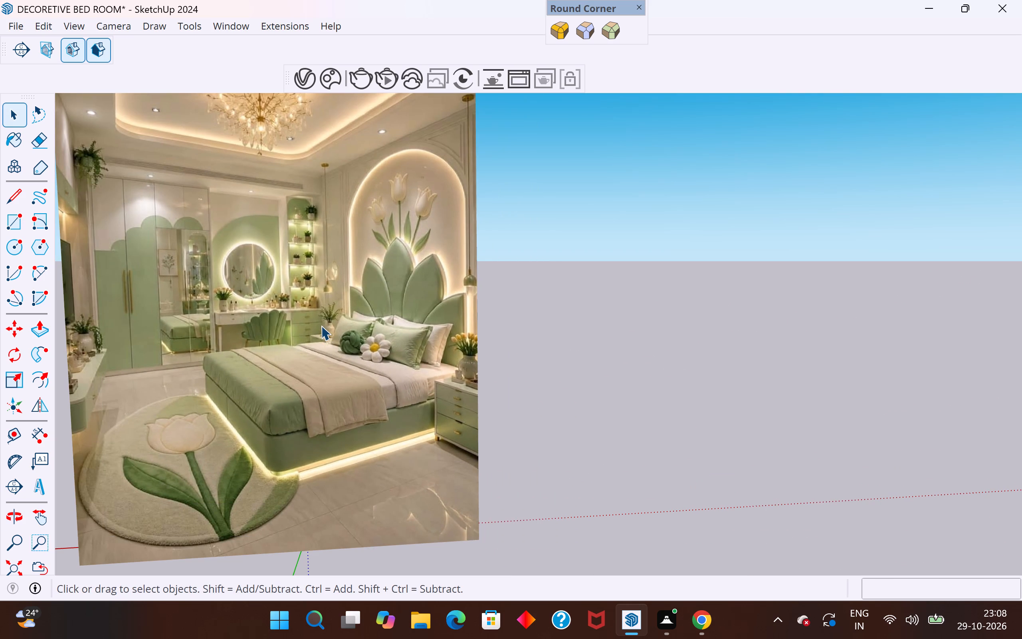
scroll(321, 325, down, 5)
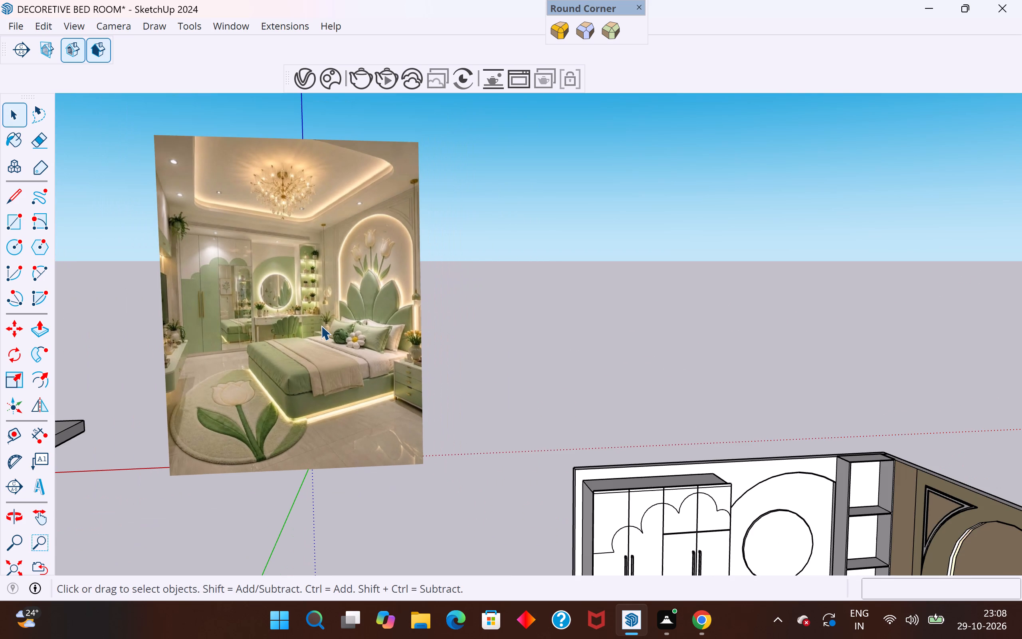
scroll(321, 325, down, 5)
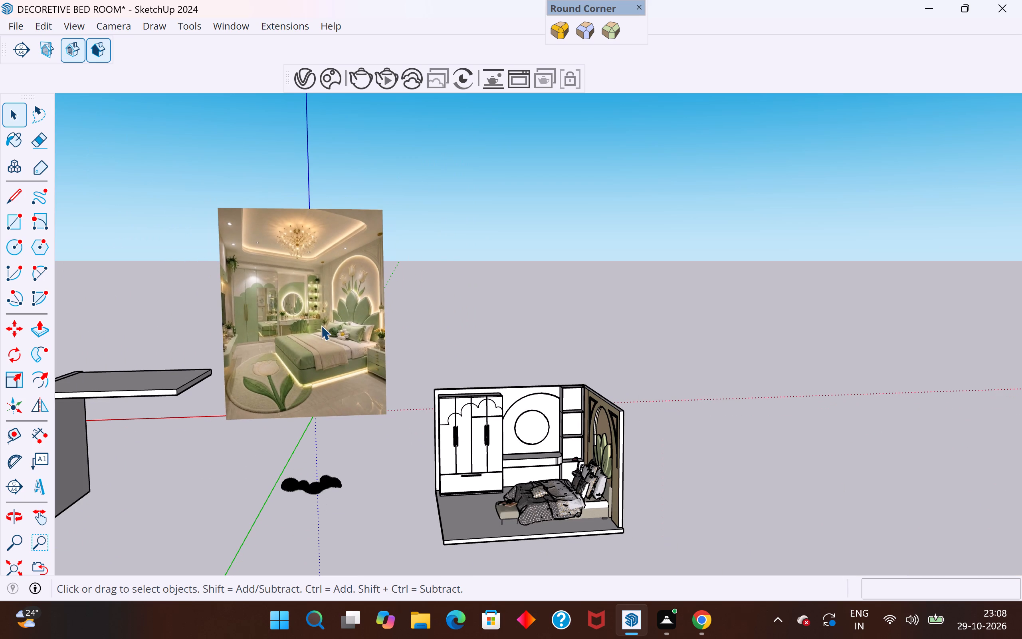
scroll(321, 325, down, 2)
scroll(266, 242, up, 3)
scroll(259, 356, up, 1)
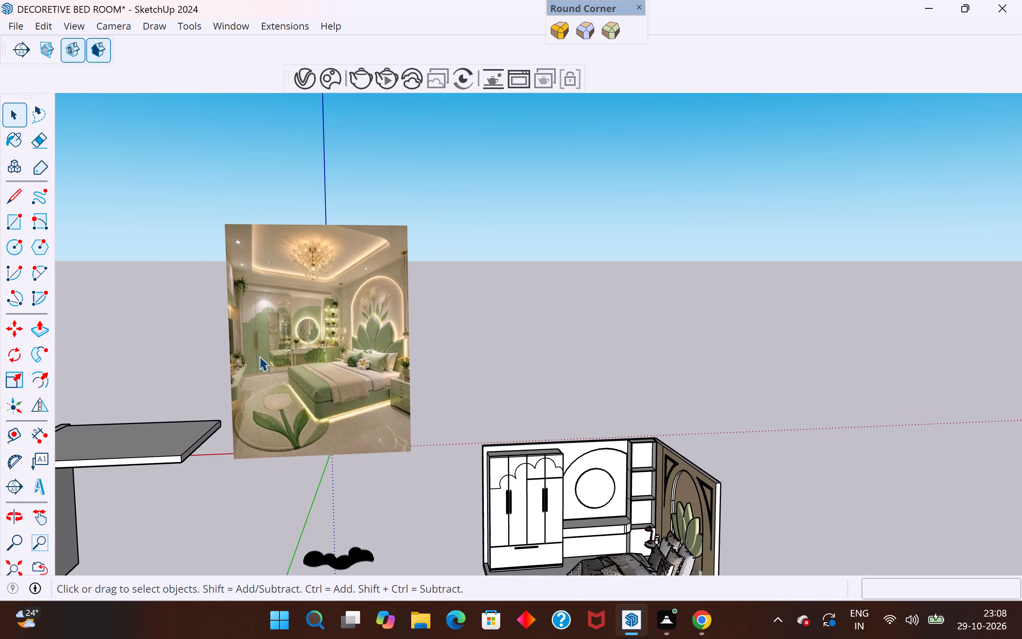
scroll(257, 355, down, 4)
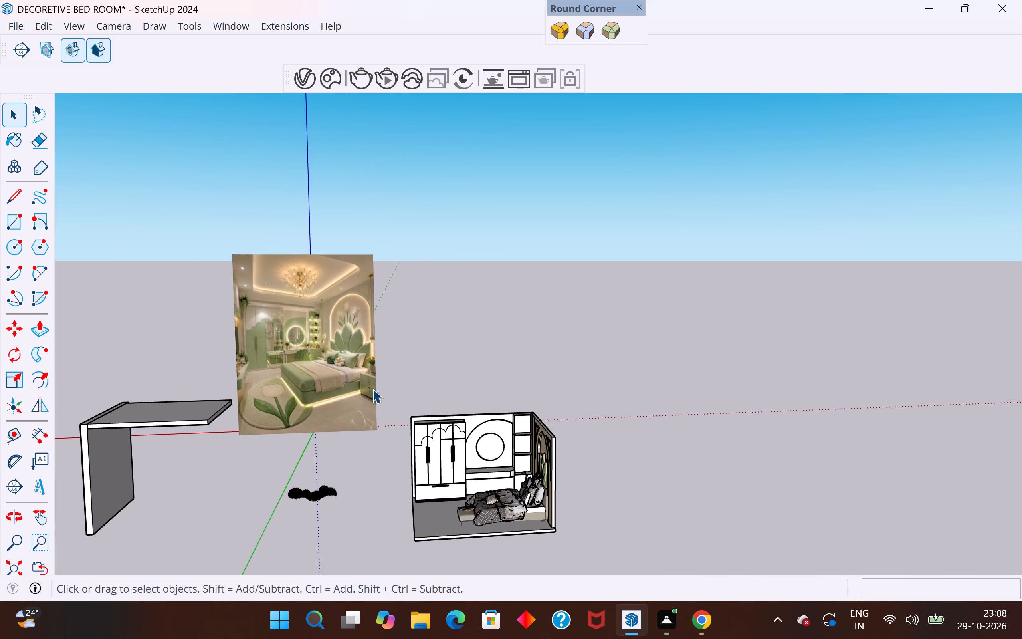
scroll(554, 347, down, 1)
Copy the room's floor slab about 34' 10" to the side, into the empty space beyond the arch wall.
click(185, 407)
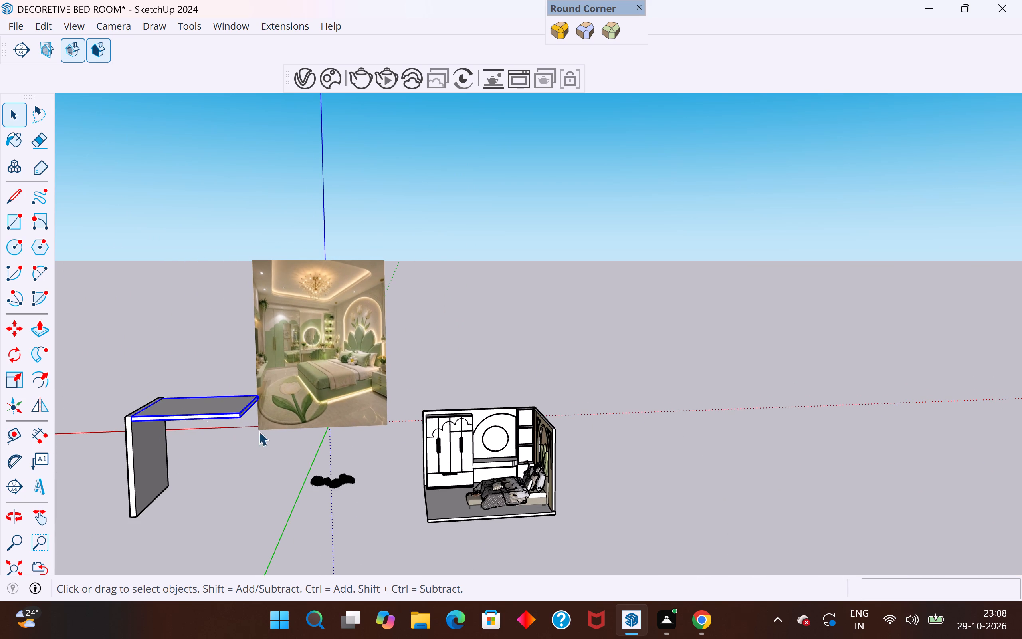
click(449, 507)
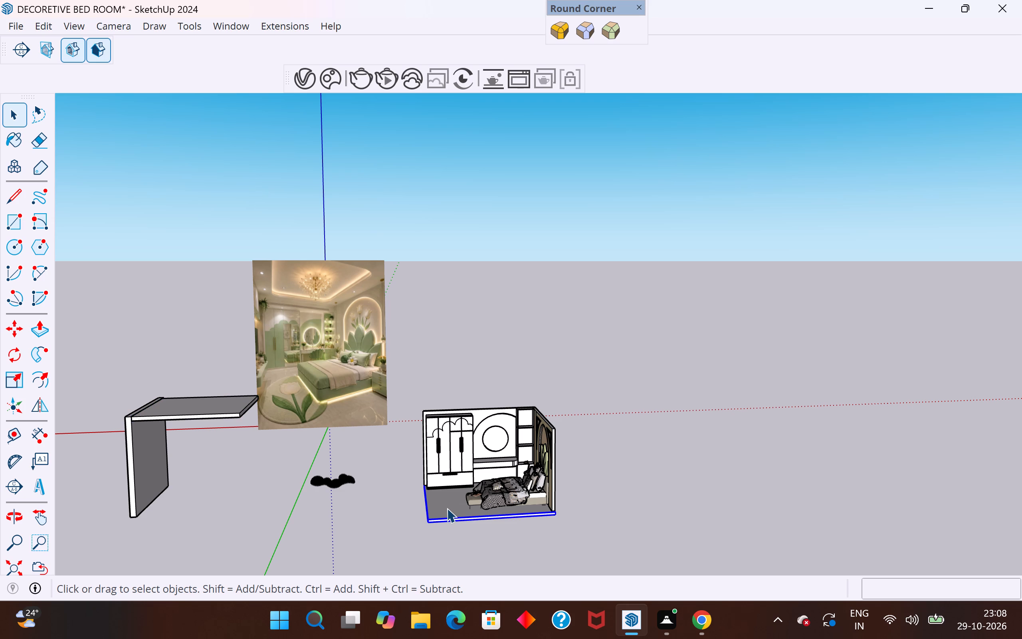
key(m)
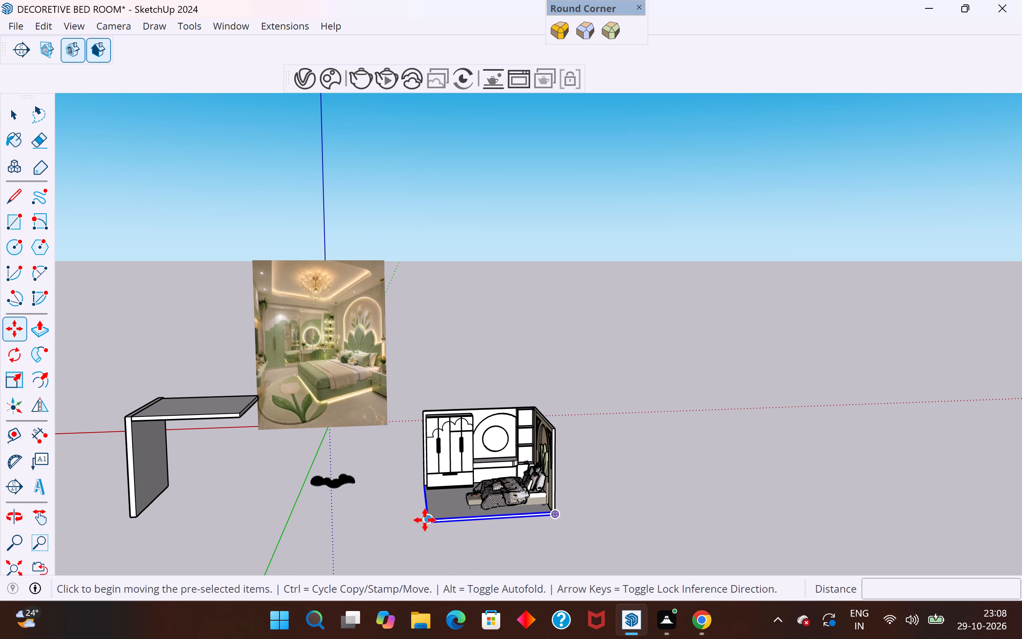
ctrl+click(425, 520)
click(712, 502)
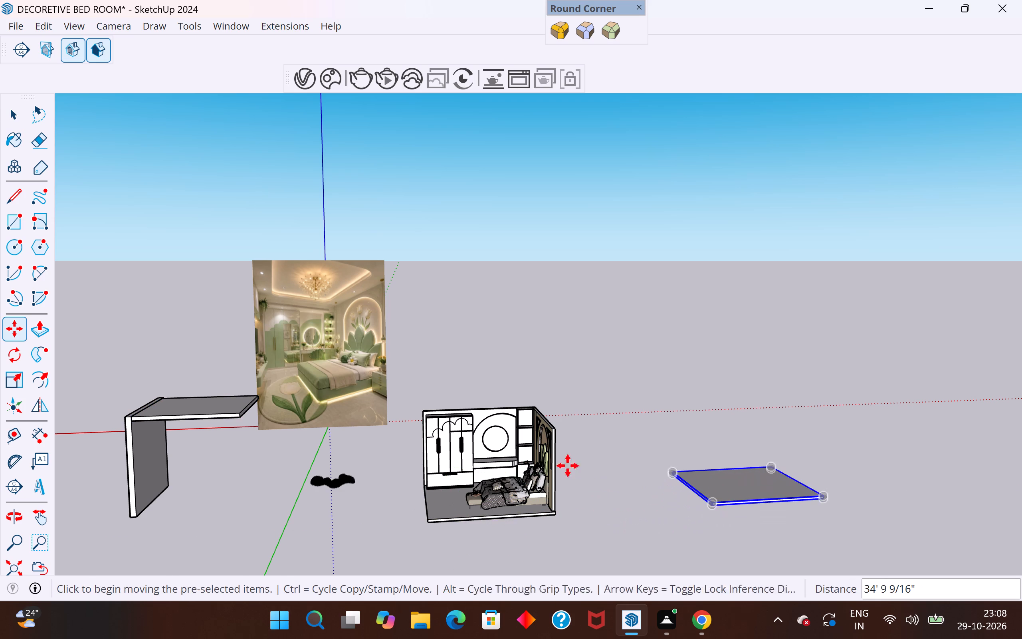
click(10, 113)
click(691, 337)
Inspect the copied floor slab's position relative to the room and the reference image from several angles.
middle_drag(706, 412, 627, 428)
middle_drag(753, 500, 737, 544)
scroll(745, 514, up, 3)
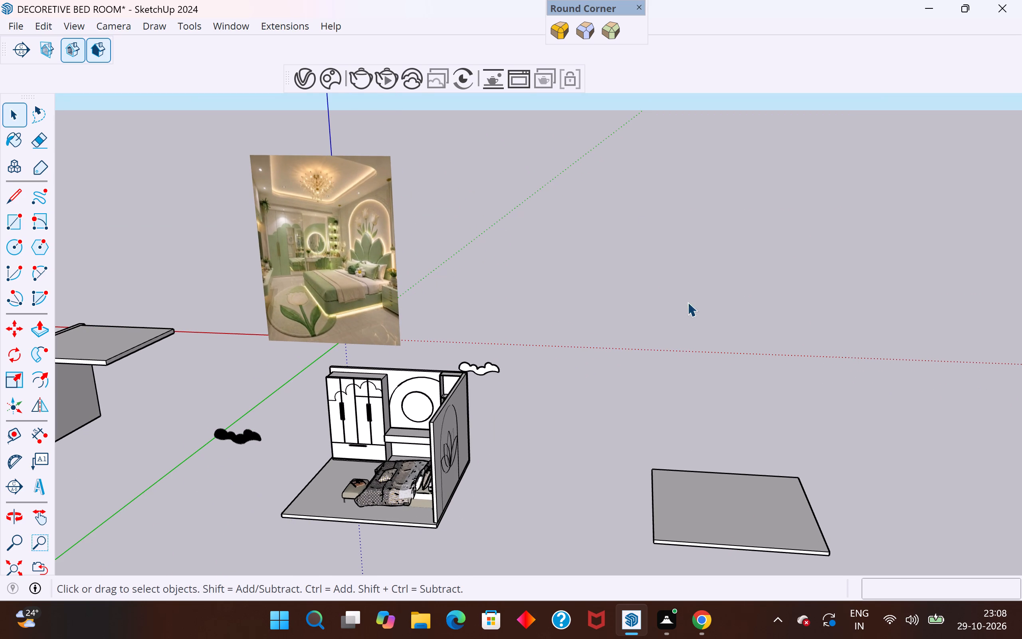
scroll(597, 247, down, 2)
middle_drag(570, 318, 575, 412)
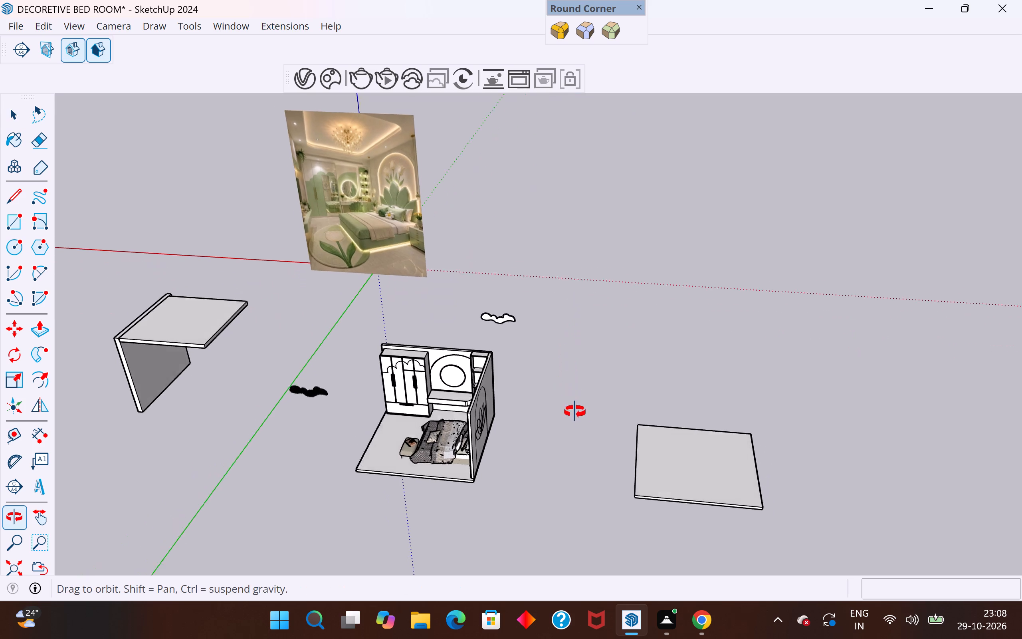
middle_drag(575, 412, 858, 330)
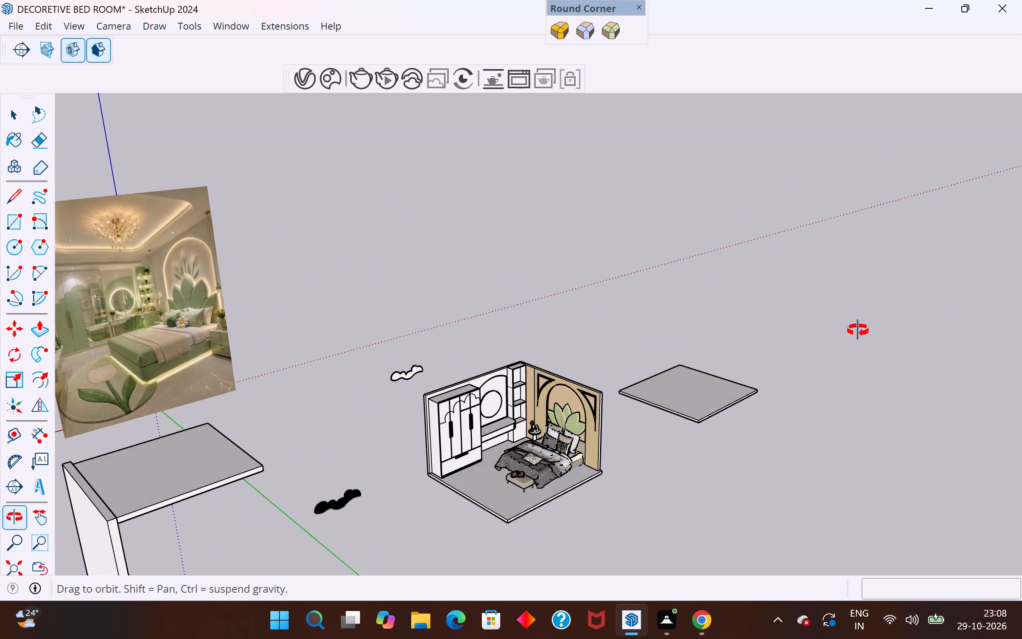
middle_drag(858, 330, 553, 412)
scroll(675, 300, down, 4)
scroll(707, 423, up, 4)
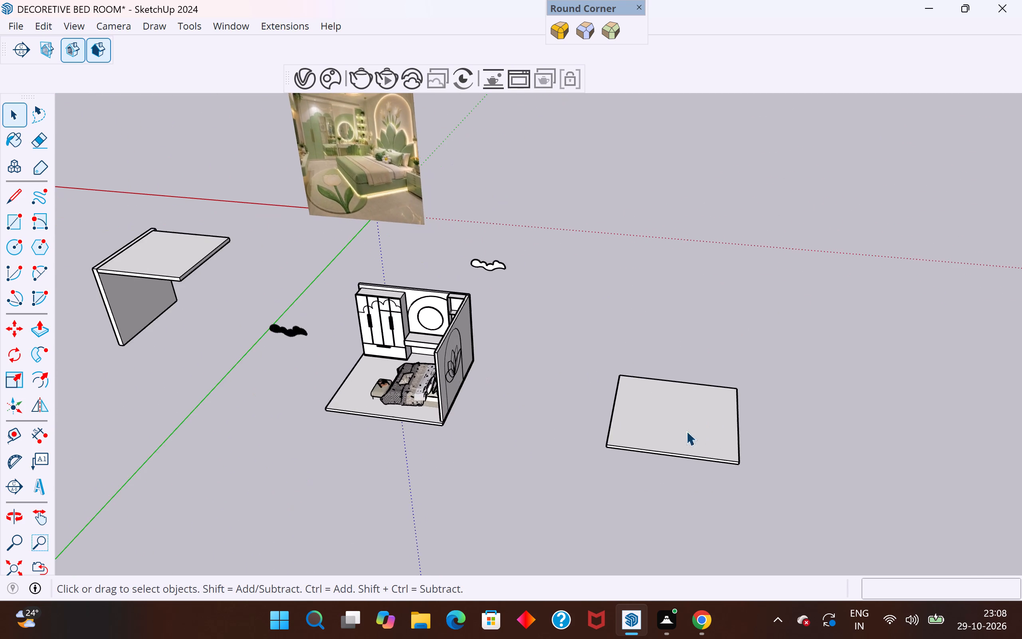
middle_drag(640, 442, 895, 372)
middle_drag(753, 347, 678, 378)
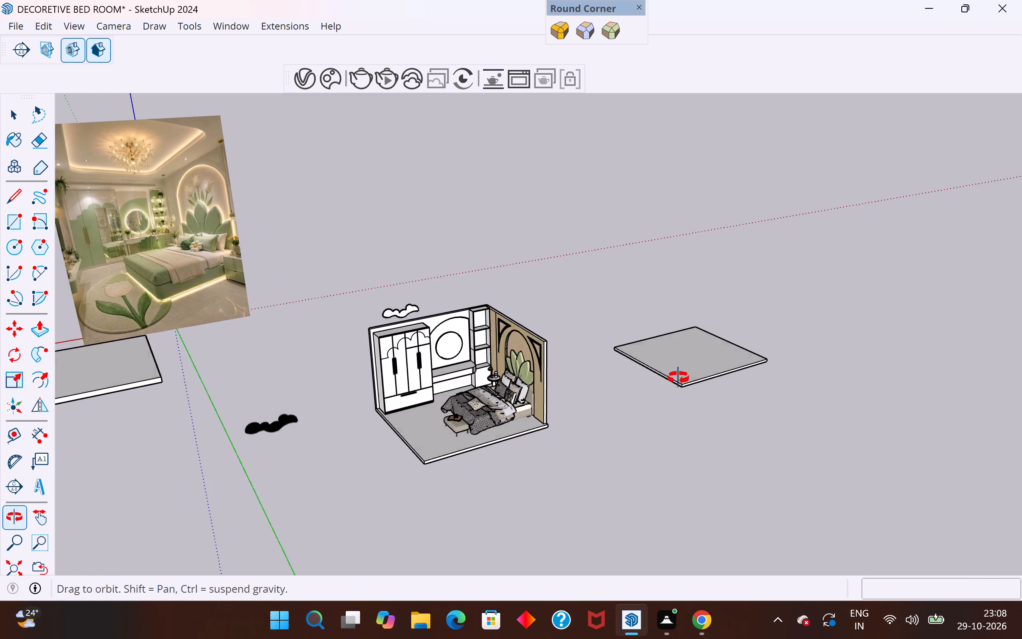
middle_drag(678, 378, 625, 380)
scroll(646, 335, down, 3)
middle_drag(760, 374, 710, 388)
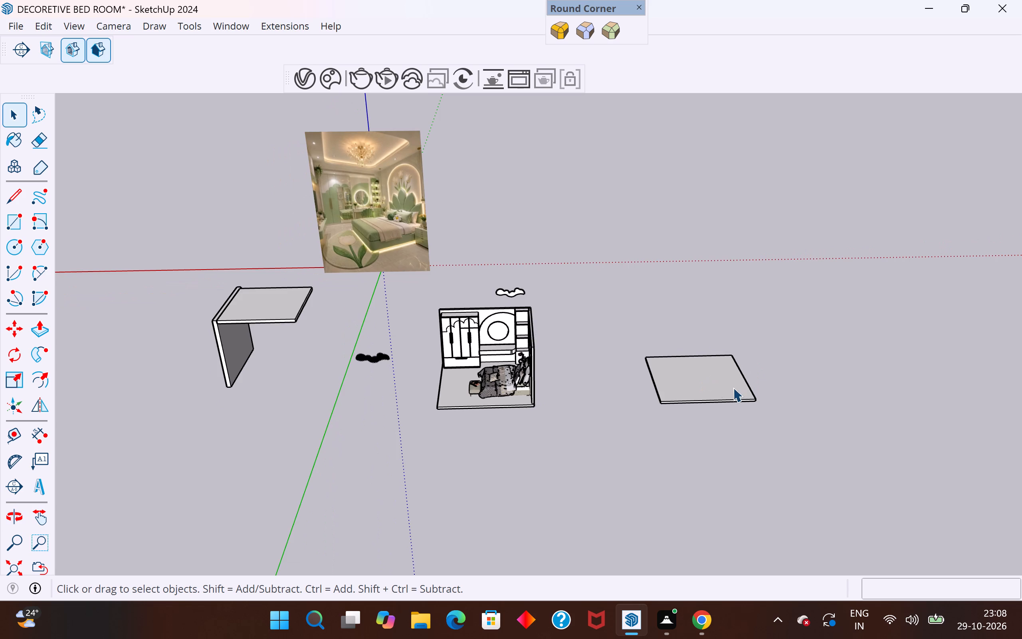
Thicken the copied slab by pulling its top face up about 5 15/16" with Push/Pull inside its group.
scroll(733, 387, up, 2)
click(685, 383)
double_click(690, 376)
click(706, 363)
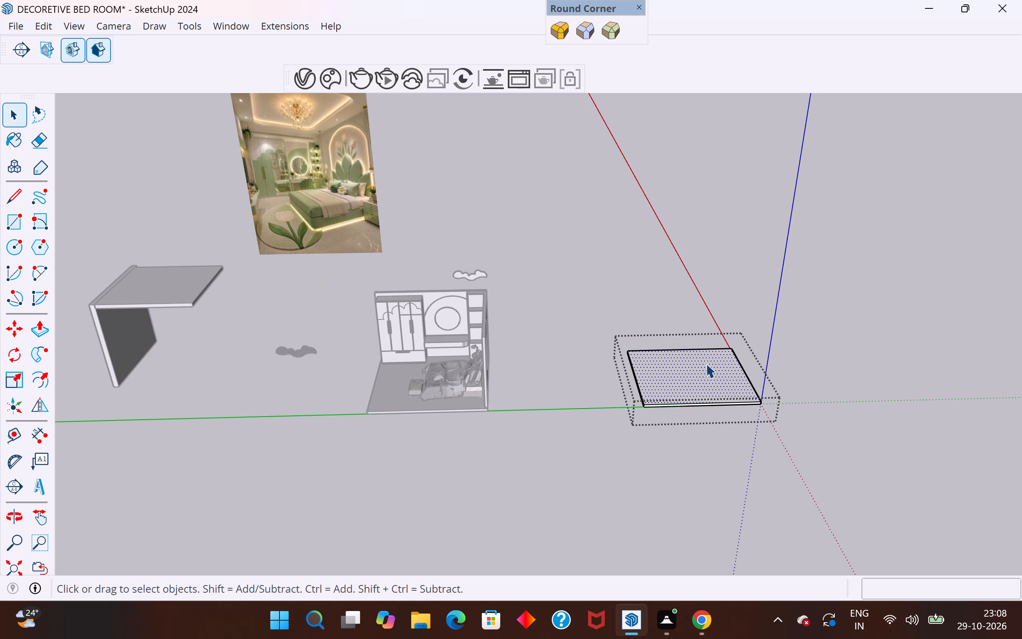
click(44, 331)
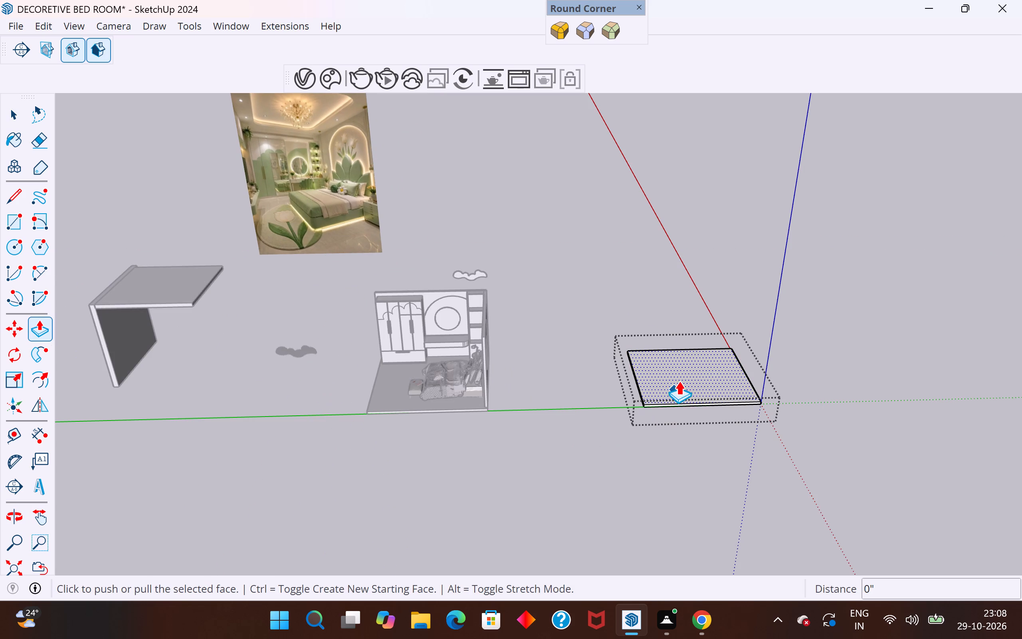
click(681, 377)
middle_drag(682, 371, 685, 278)
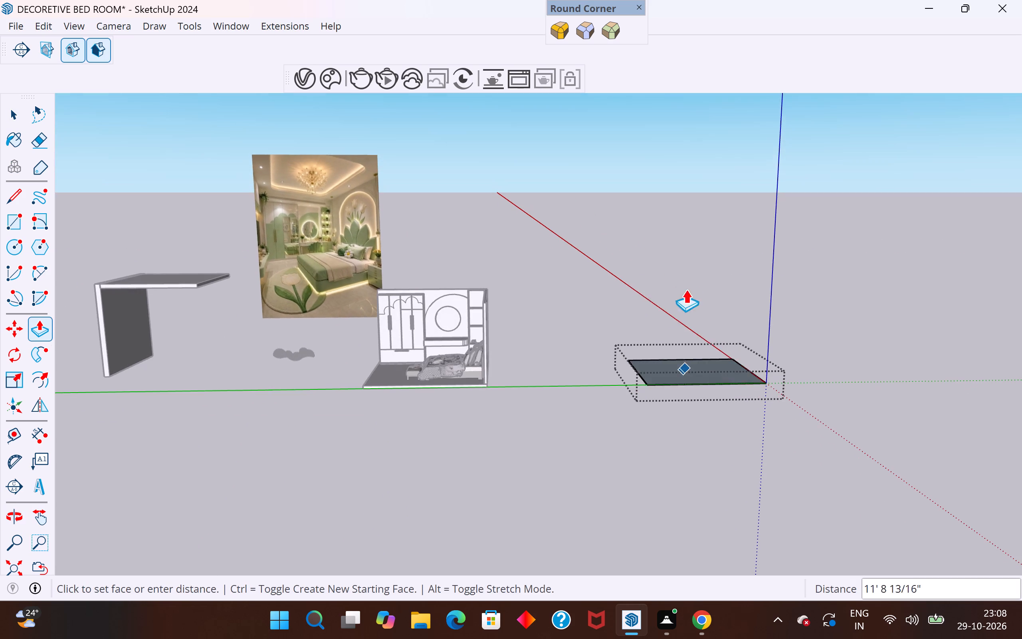
scroll(699, 352, up, 5)
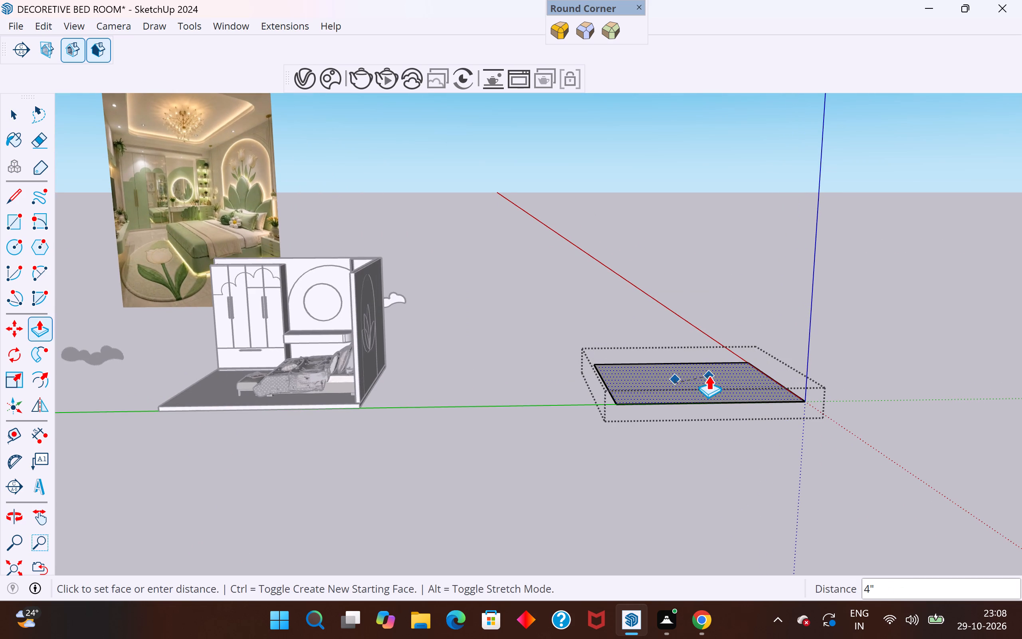
scroll(671, 391, up, 7)
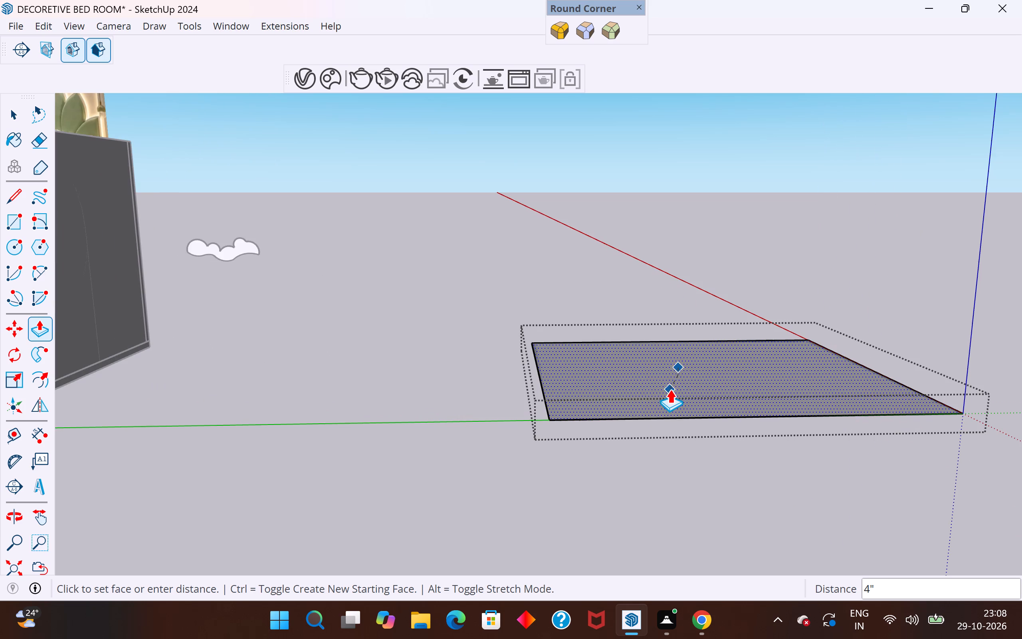
middle_drag(677, 374, 667, 347)
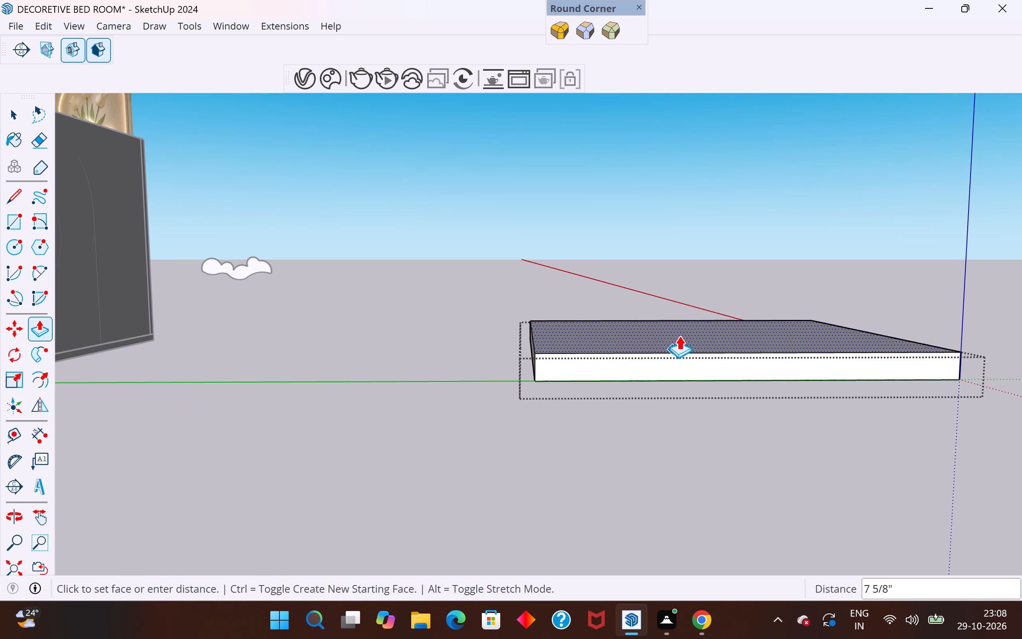
click(680, 338)
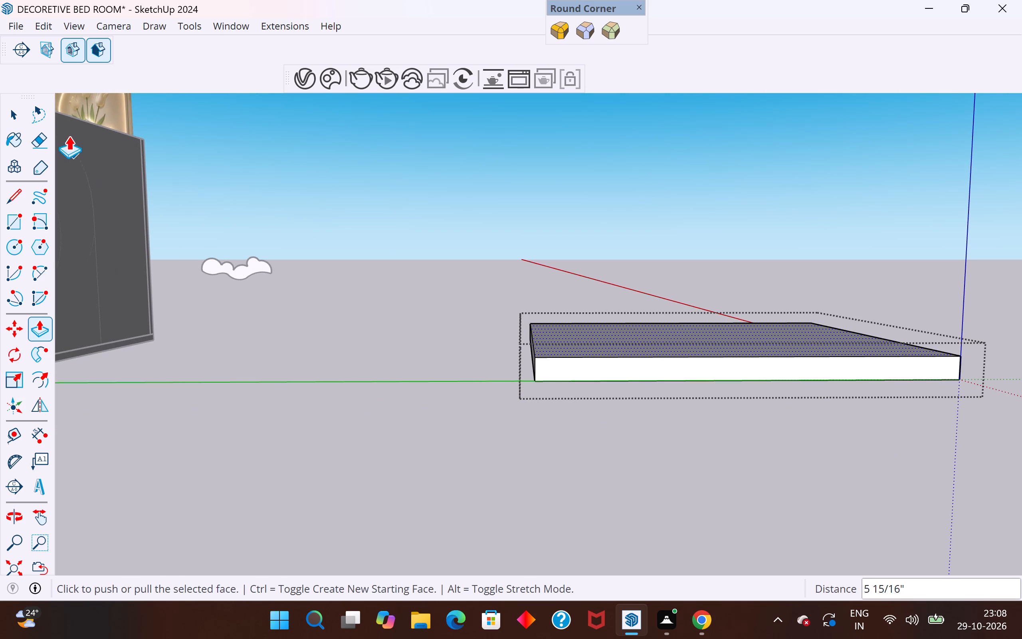
click(16, 115)
click(342, 249)
scroll(626, 201, down, 4)
middle_drag(640, 244, 660, 341)
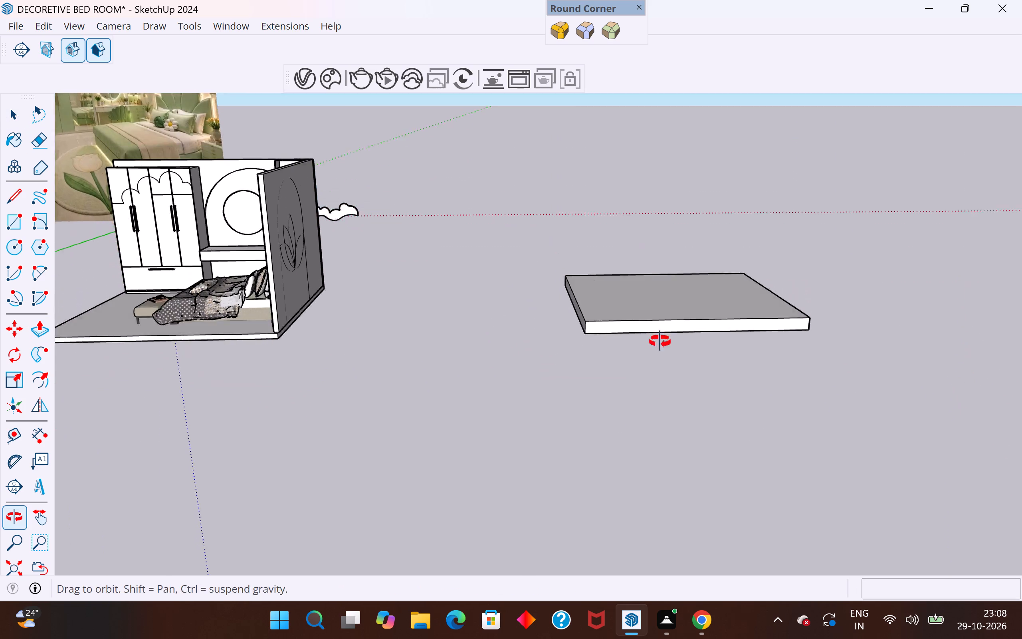
middle_drag(660, 341, 664, 365)
Examine the recessed ceiling and chandelier in the reference image, and compare them with the thickened slab.
scroll(747, 204, down, 10)
scroll(387, 337, down, 6)
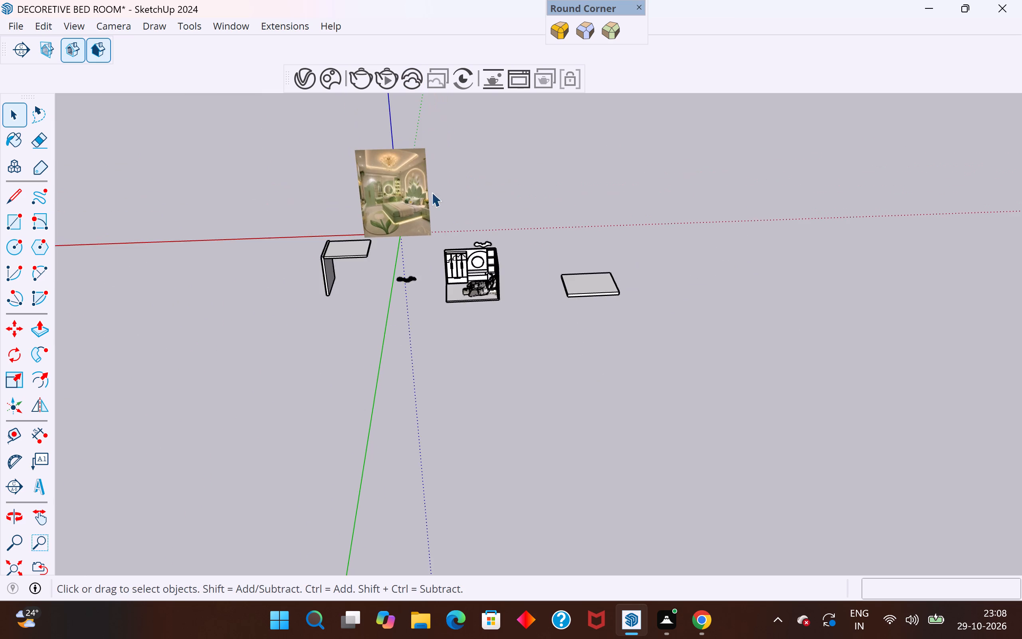
scroll(427, 178, up, 15)
scroll(317, 283, down, 6)
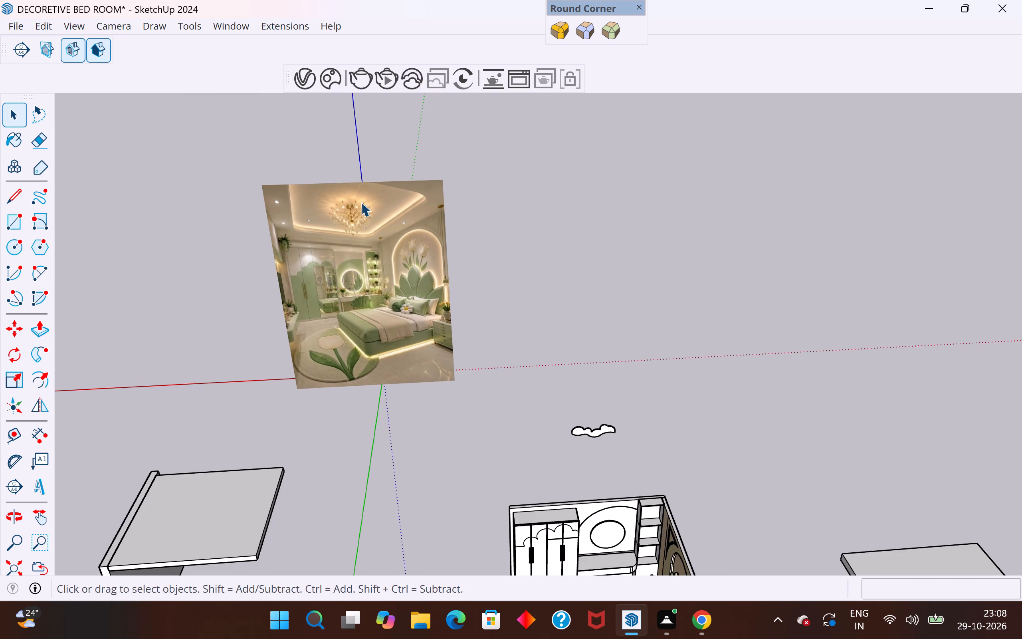
middle_drag(363, 218, 467, 168)
scroll(293, 250, up, 2)
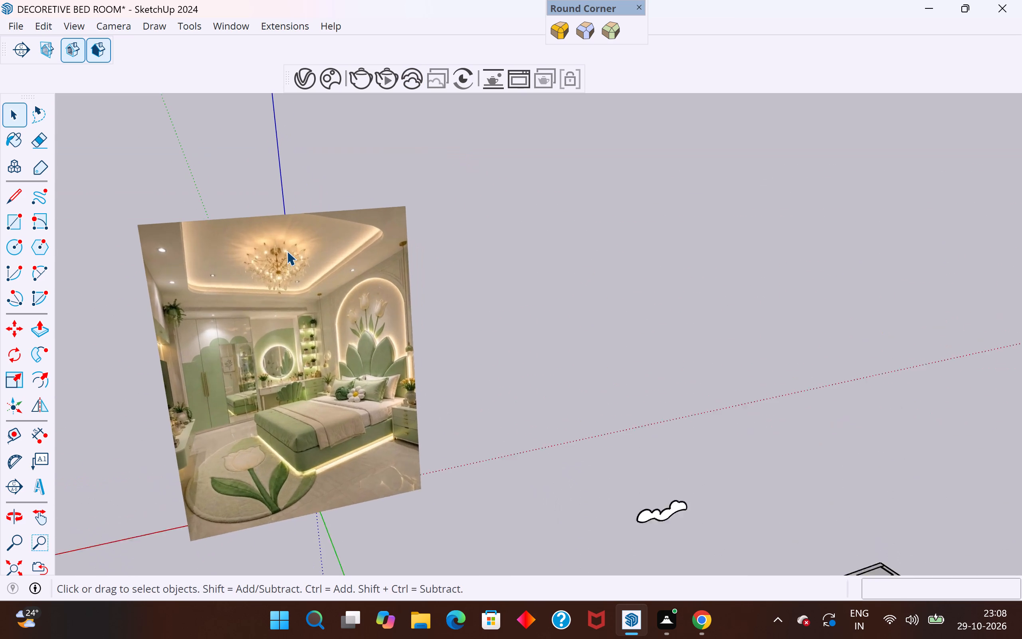
scroll(287, 251, up, 6)
scroll(144, 290, down, 11)
scroll(628, 367, down, 3)
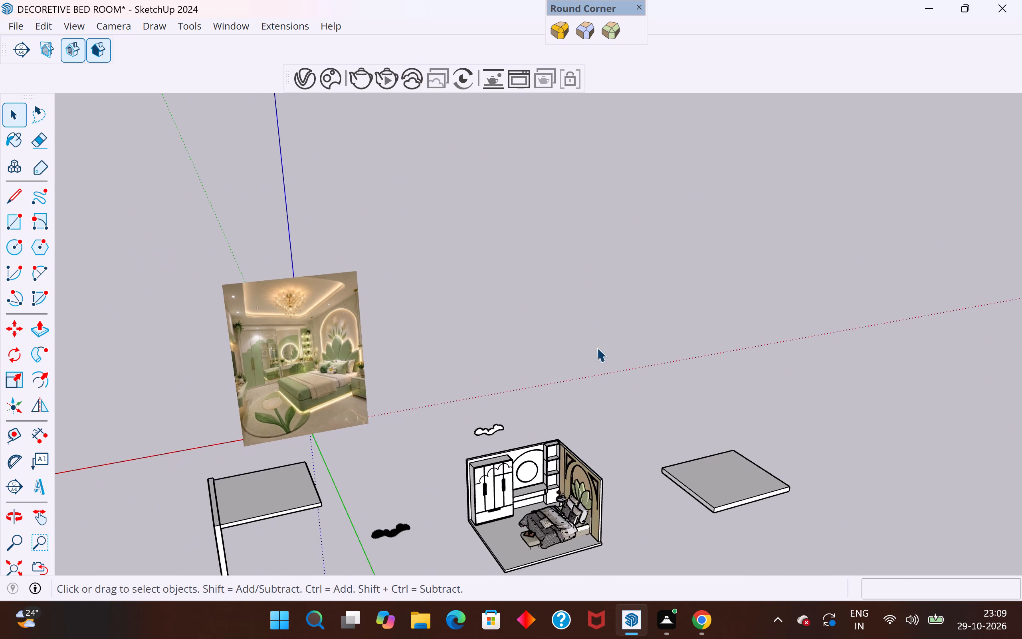
middle_drag(778, 418, 524, 461)
scroll(585, 445, up, 1)
scroll(723, 291, down, 5)
middle_drag(705, 505, 820, 486)
scroll(816, 481, up, 2)
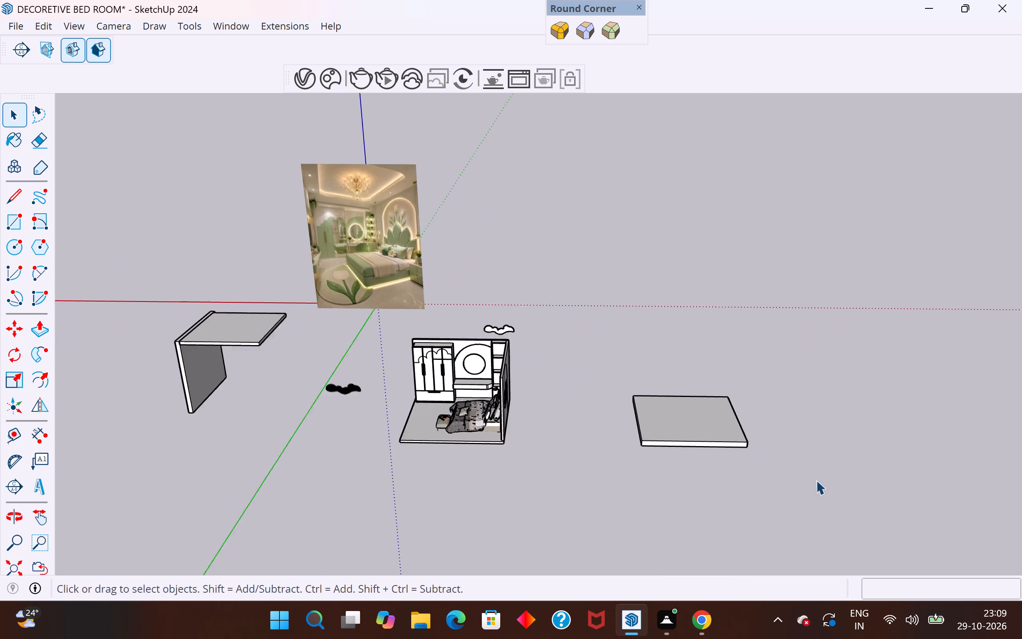
scroll(816, 480, up, 10)
scroll(751, 331, up, 7)
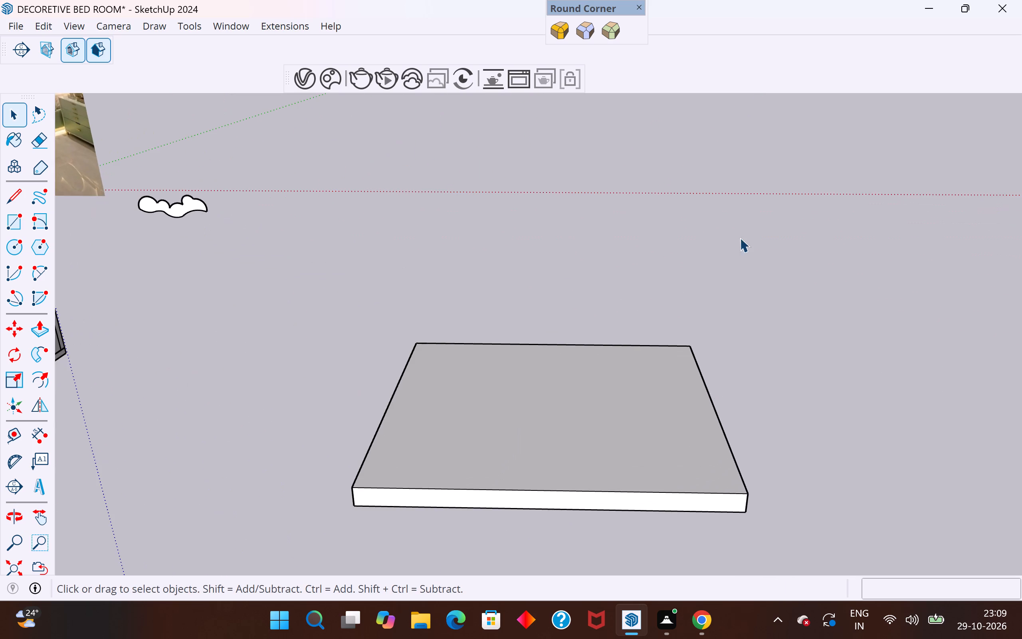
middle_drag(737, 228, 732, 329)
scroll(741, 143, down, 5)
scroll(711, 435, up, 7)
scroll(656, 254, down, 3)
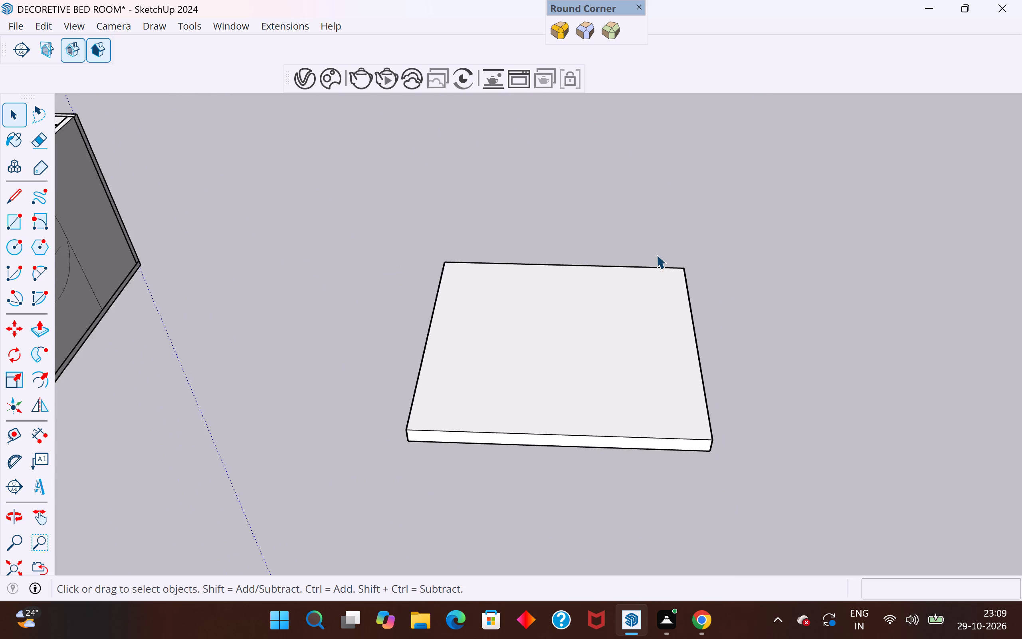
scroll(656, 254, down, 1)
scroll(624, 351, up, 3)
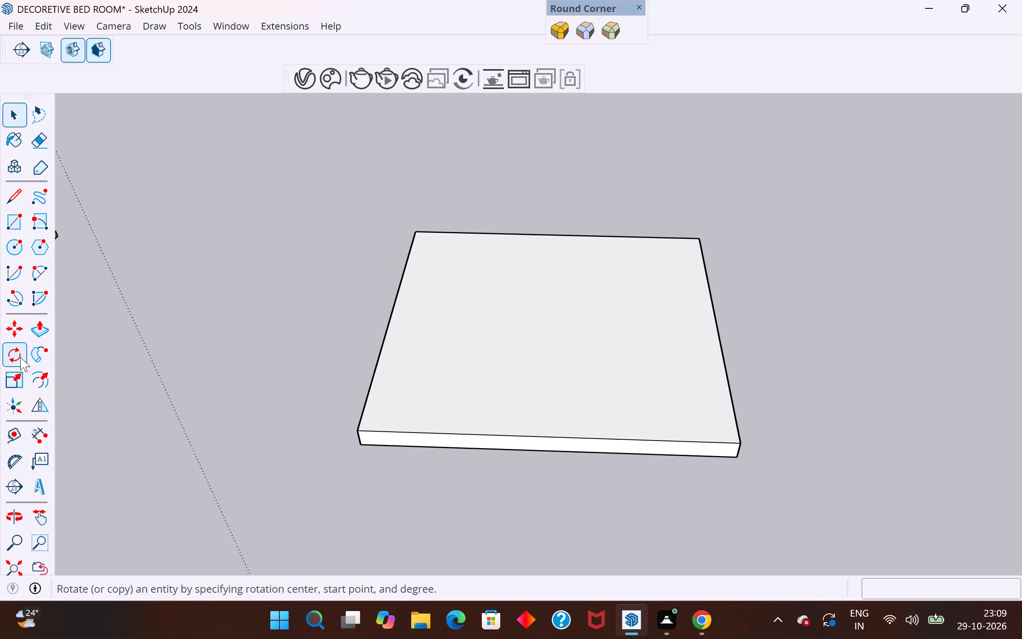
Place four construction guides 2' inward from each edge of the thickened slab's top face.
click(13, 434)
click(388, 314)
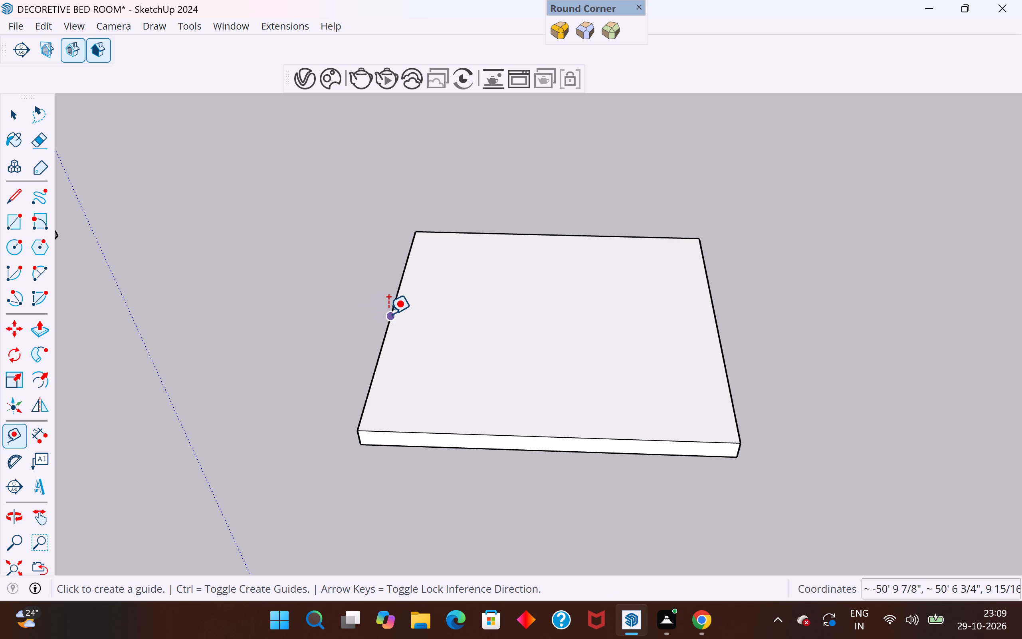
text(2')
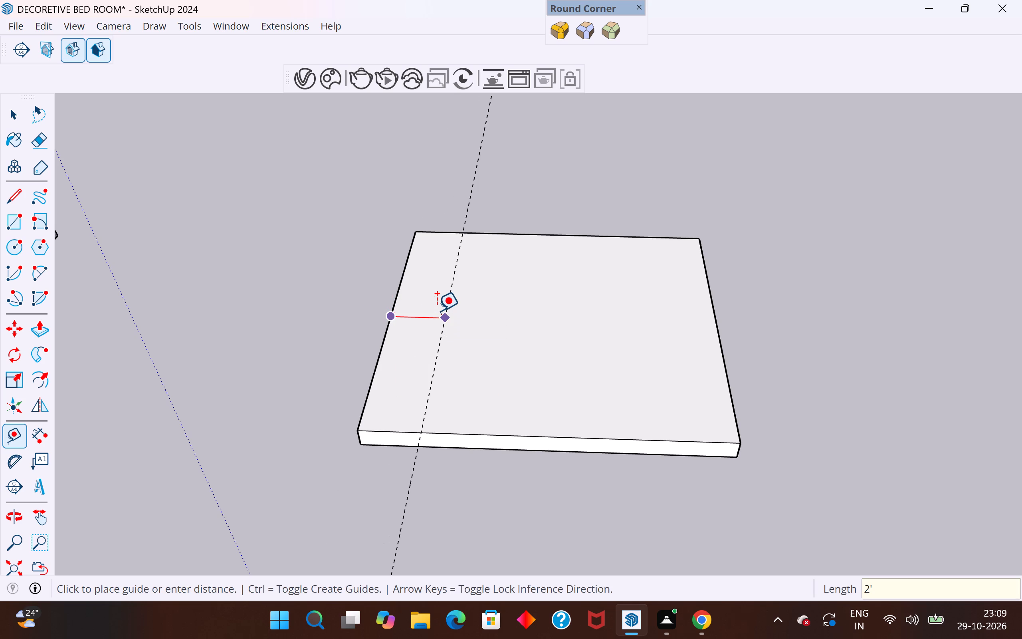
key(Return)
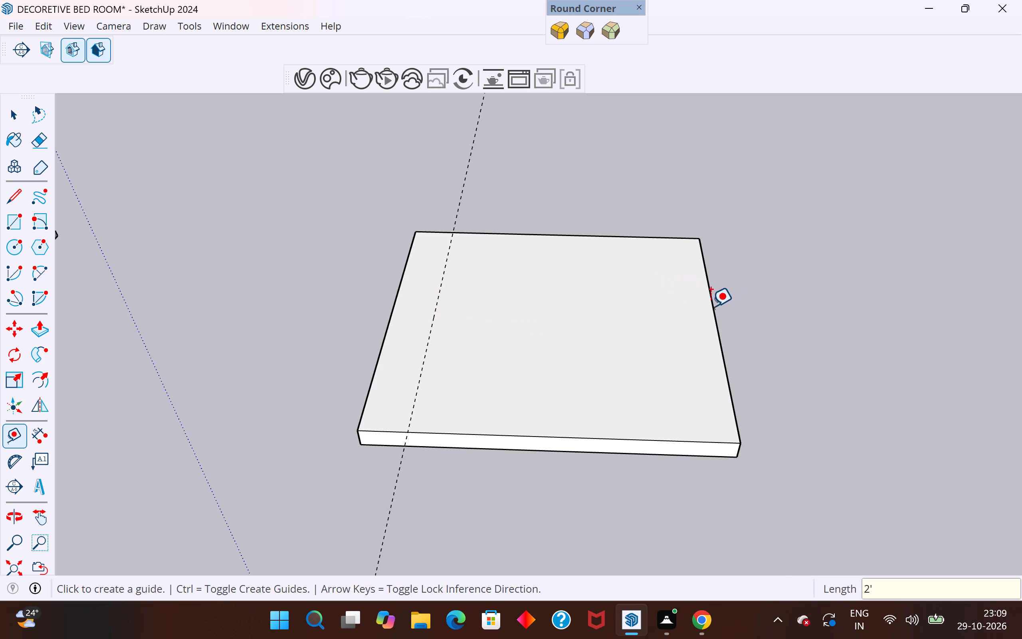
click(709, 306)
key(2)
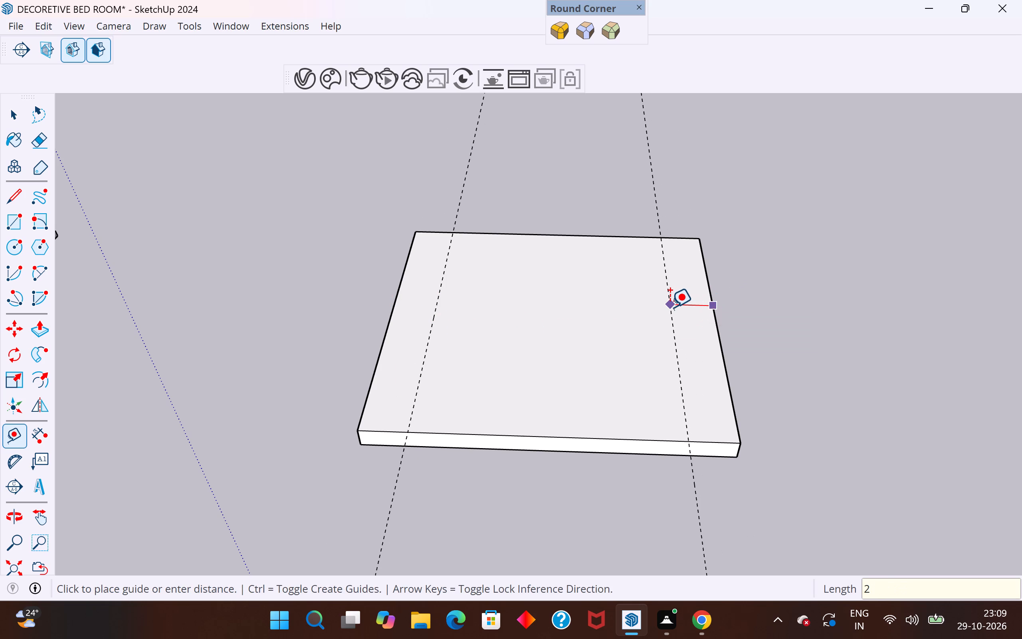
key(apostrophe)
key(Return)
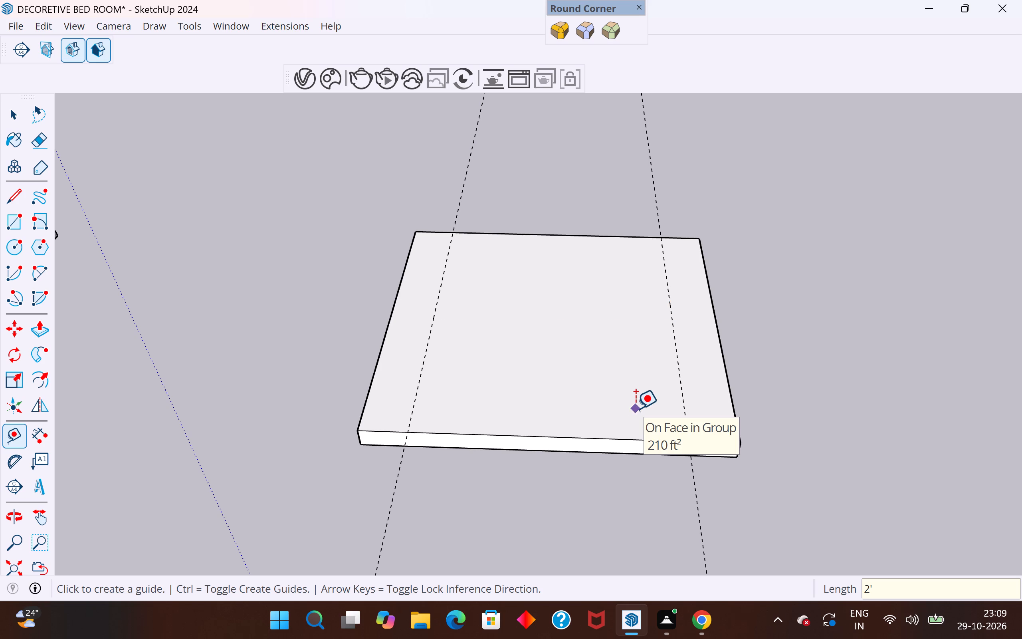
key(Return)
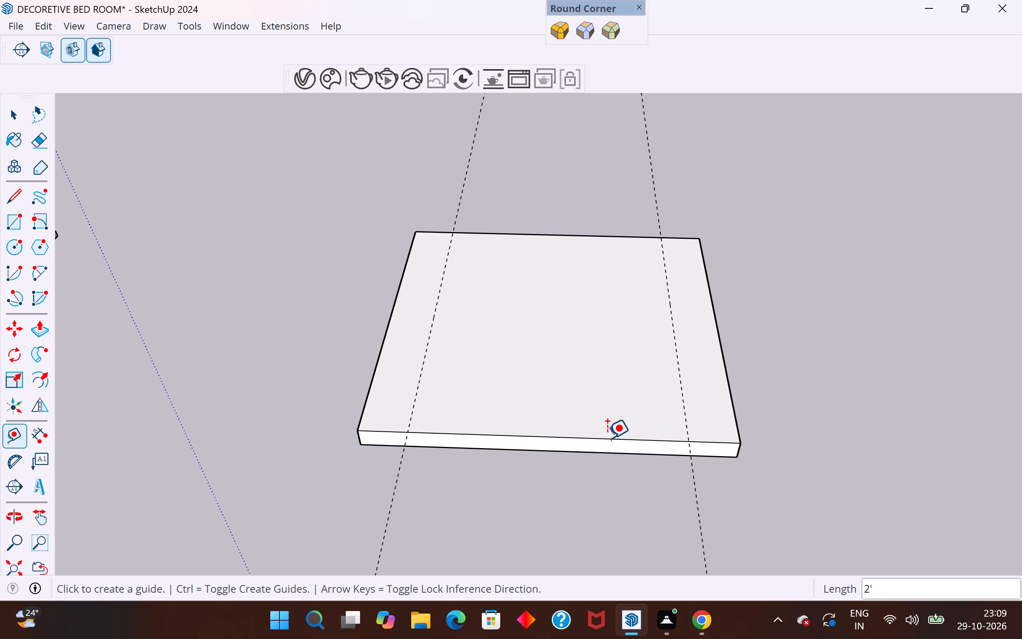
click(606, 435)
text(2')
key(Return)
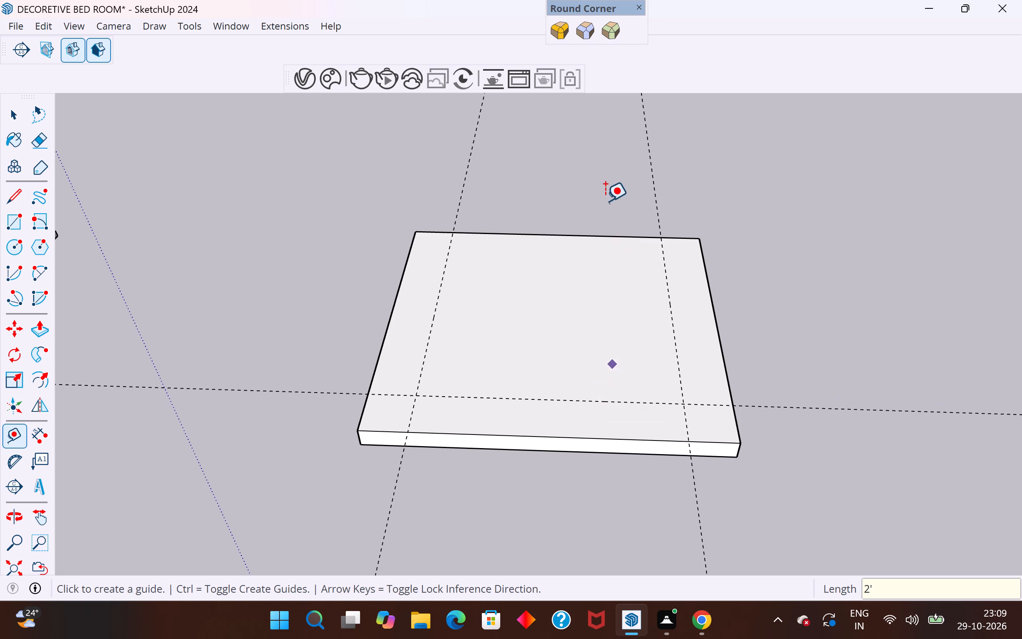
click(603, 236)
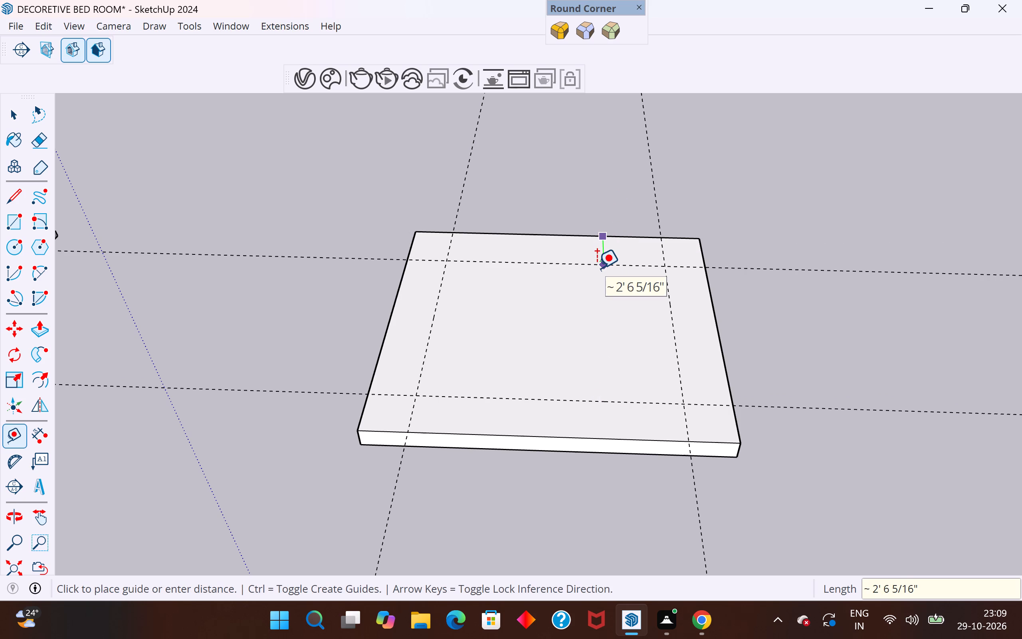
text(2')
key(Return)
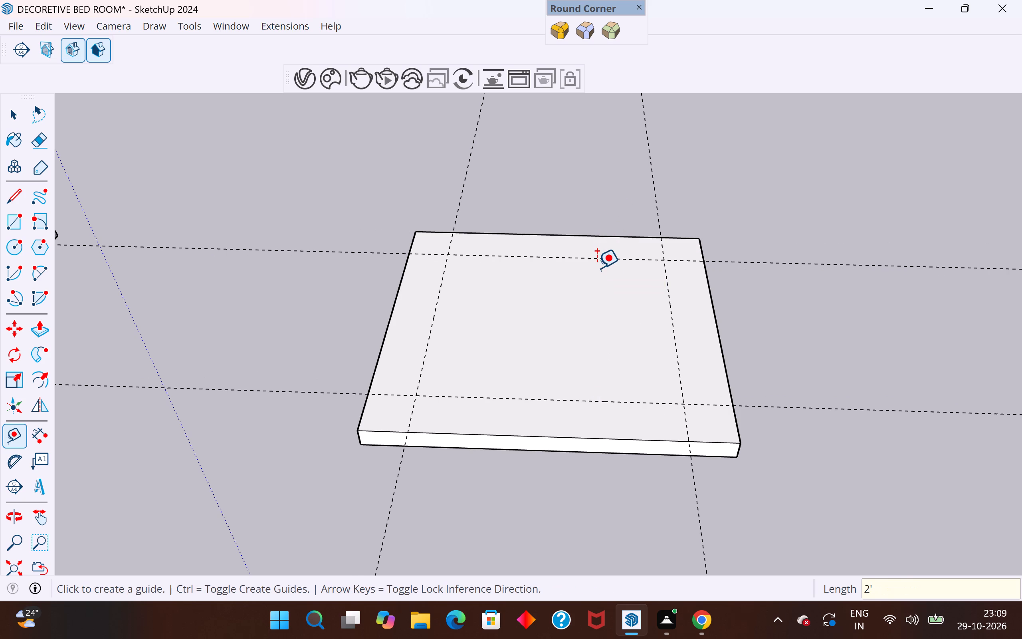
Inside the slab's group, draw a 10' by 11' rectangle on the top face between the guide intersections.
scroll(620, 286, down, 5)
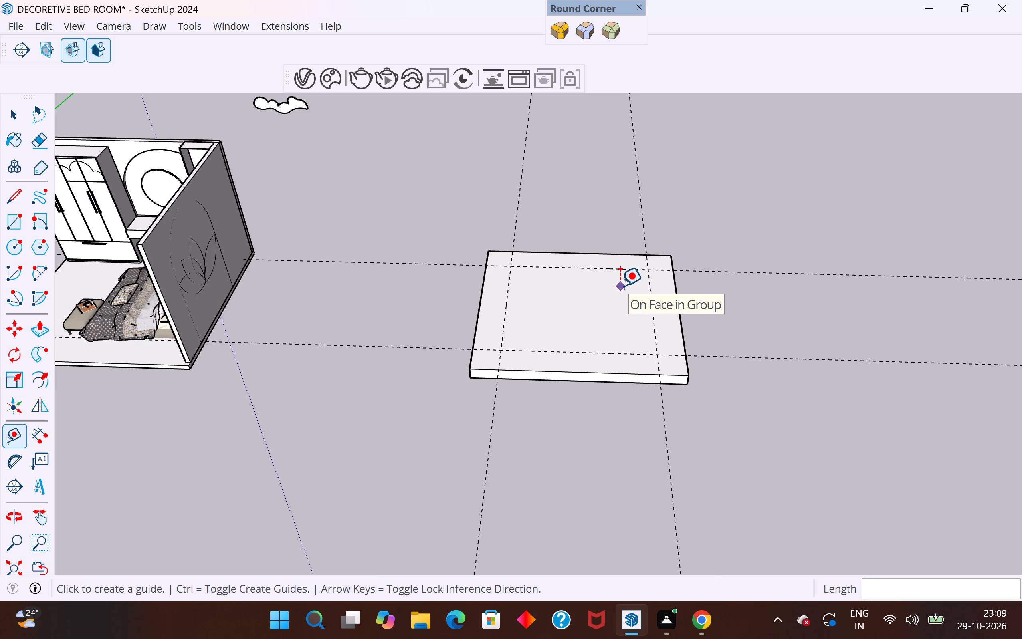
click(17, 114)
click(357, 198)
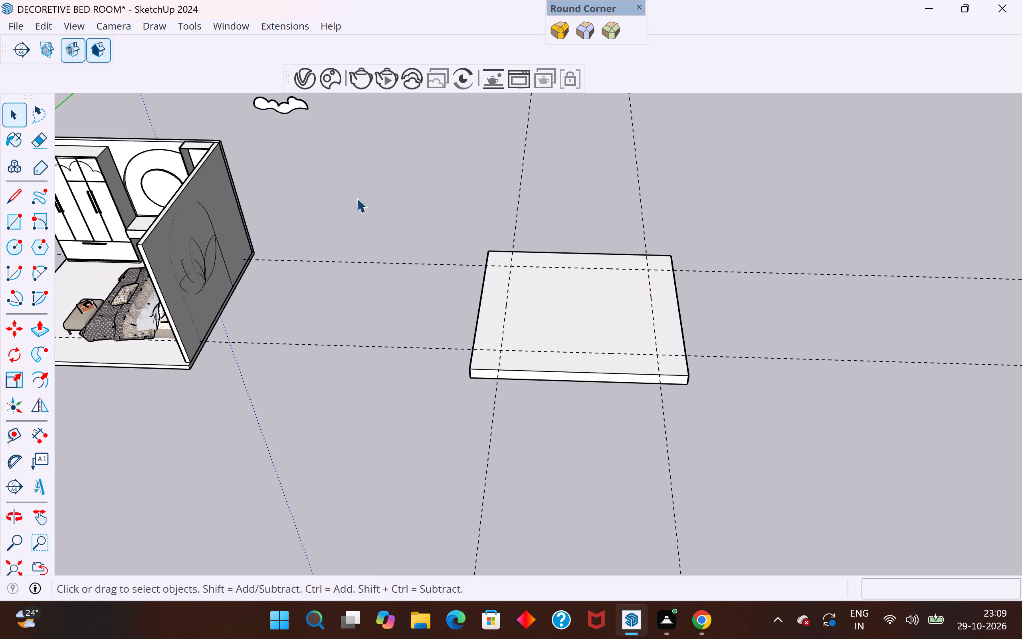
scroll(707, 391, down, 5)
middle_drag(707, 391, 687, 361)
double_click(653, 345)
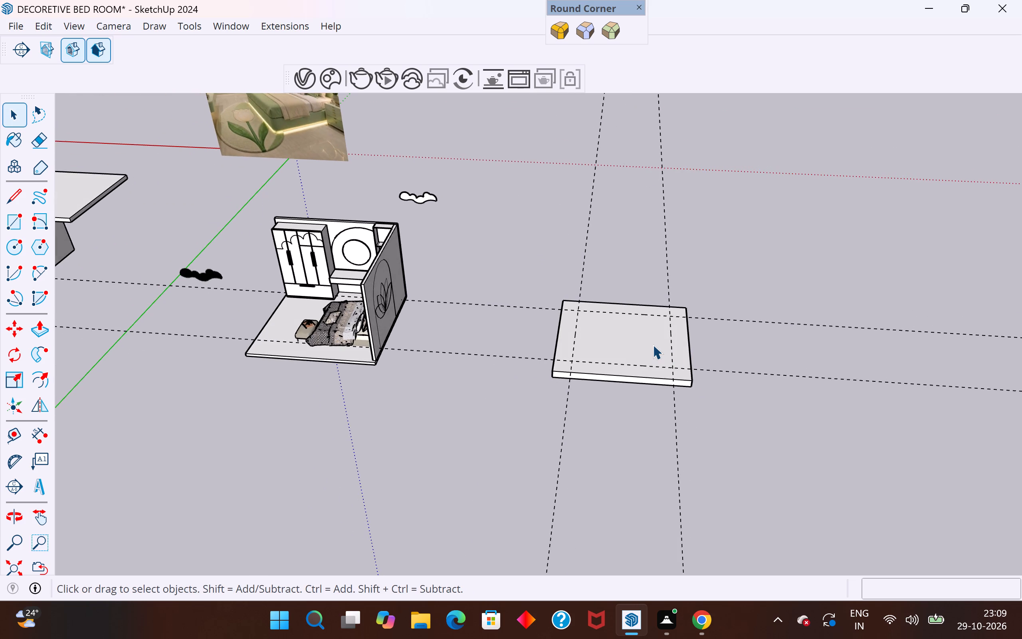
double_click(648, 338)
click(648, 338)
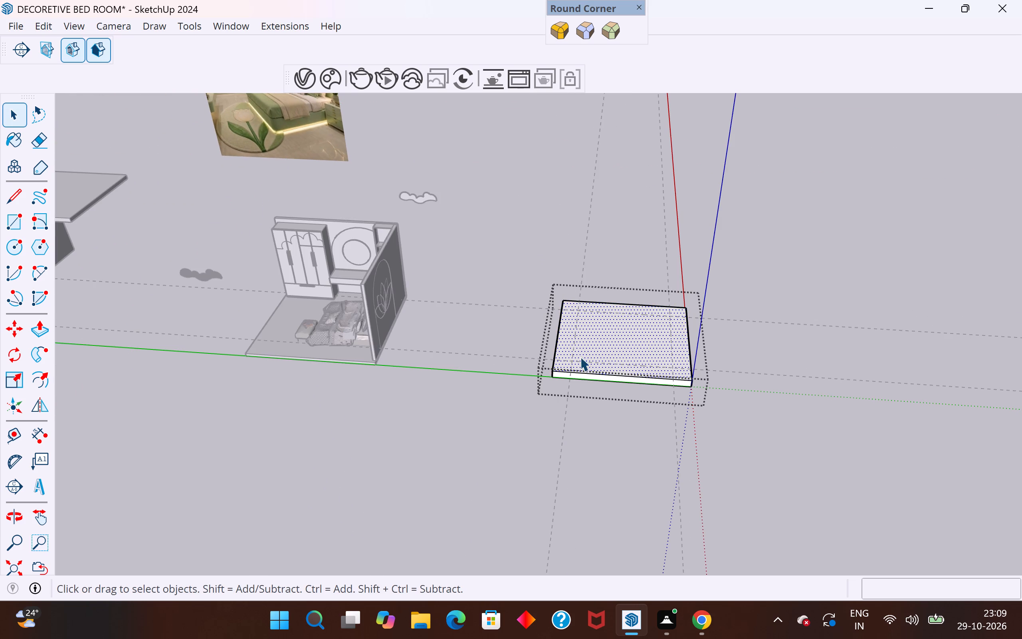
scroll(552, 374, down, 6)
middle_drag(550, 376, 578, 315)
scroll(610, 358, up, 4)
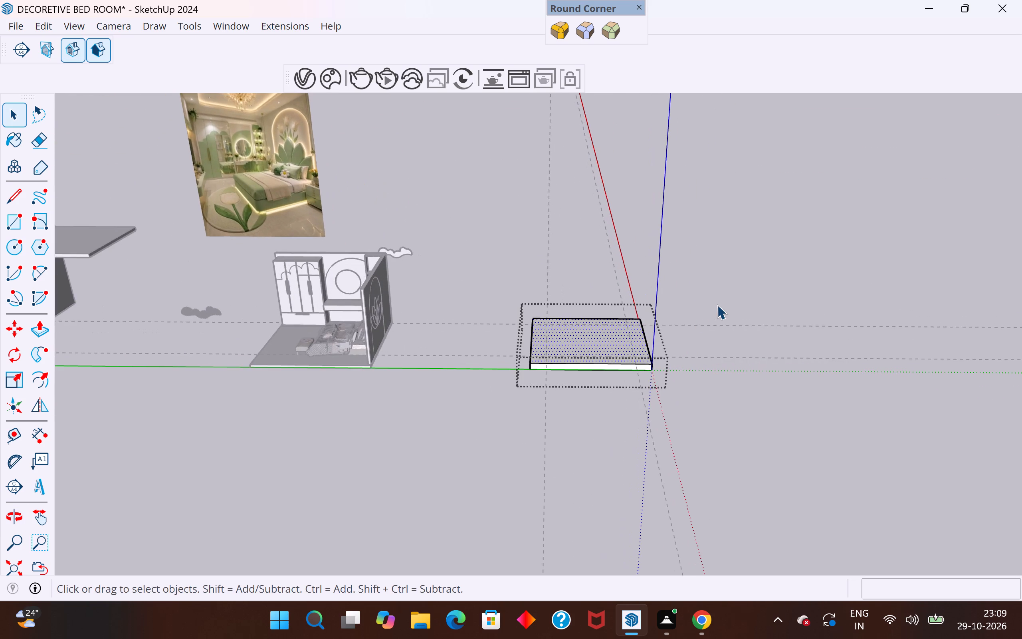
scroll(717, 305, down, 3)
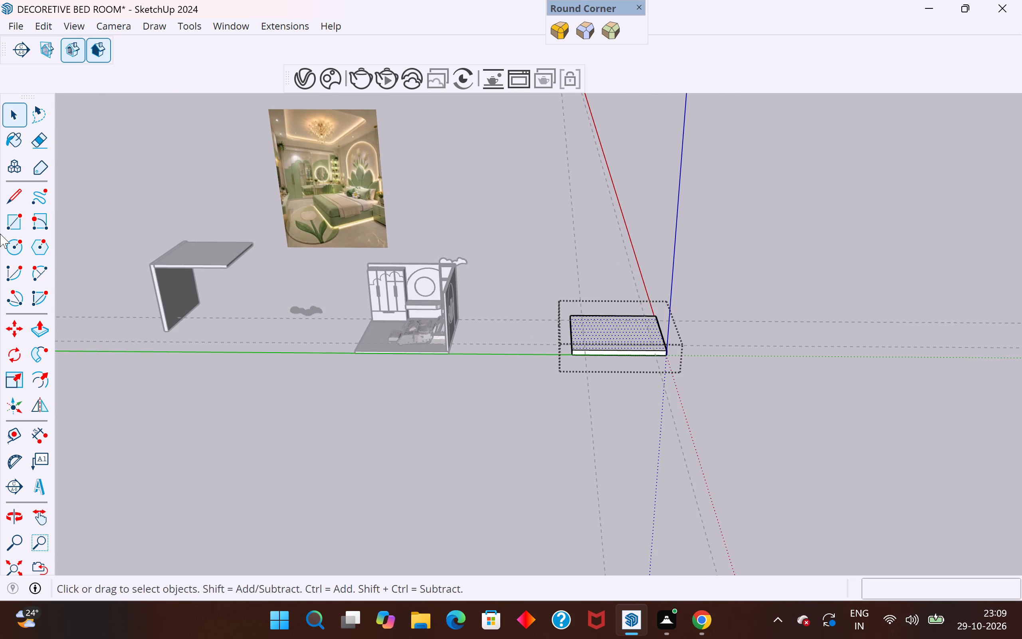
click(7, 223)
scroll(598, 337, up, 7)
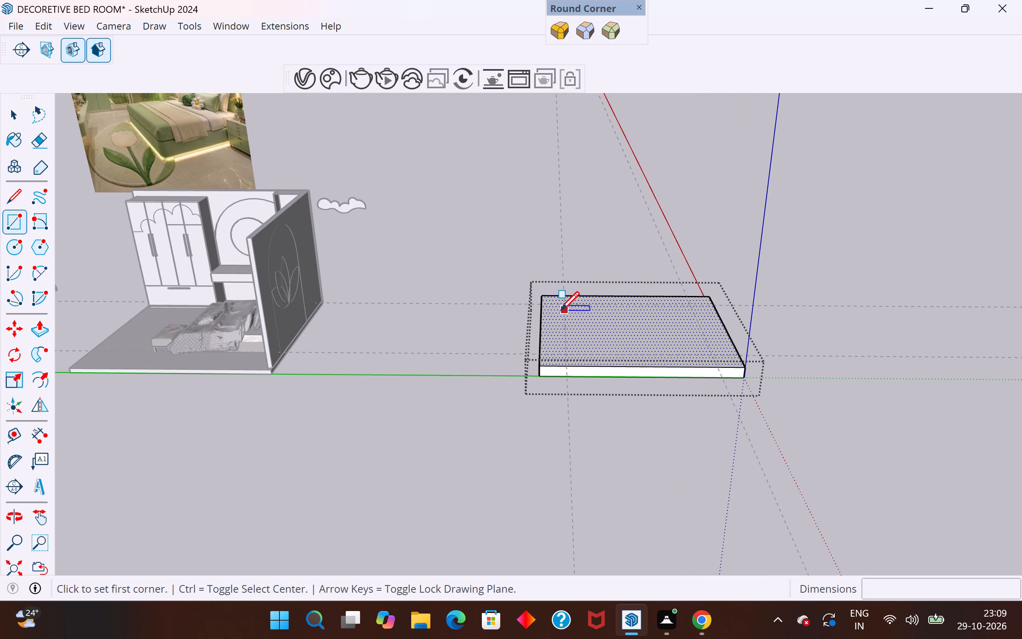
middle_drag(562, 326, 569, 460)
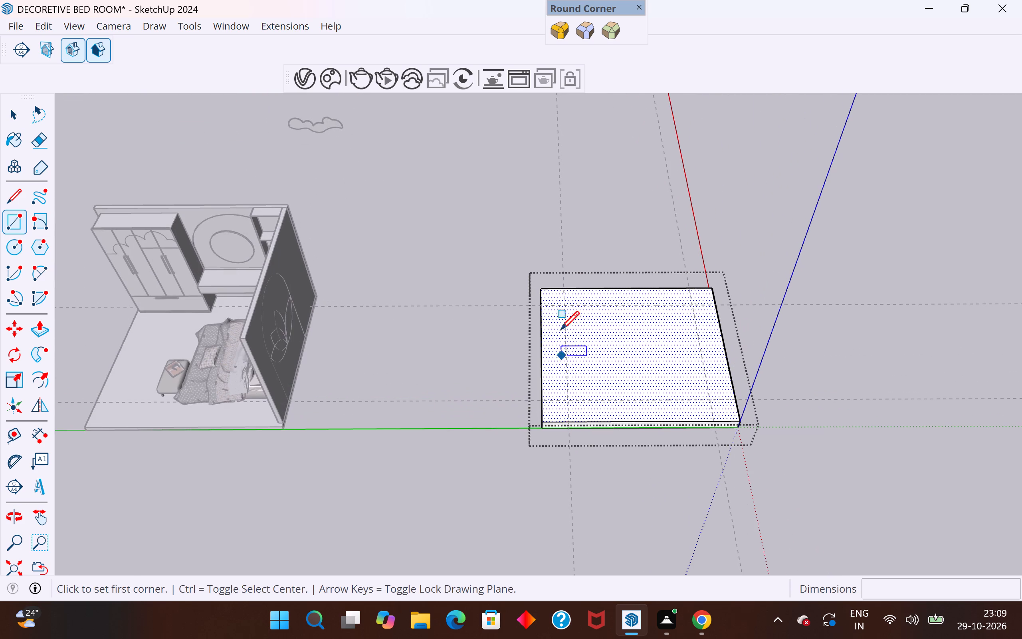
click(564, 307)
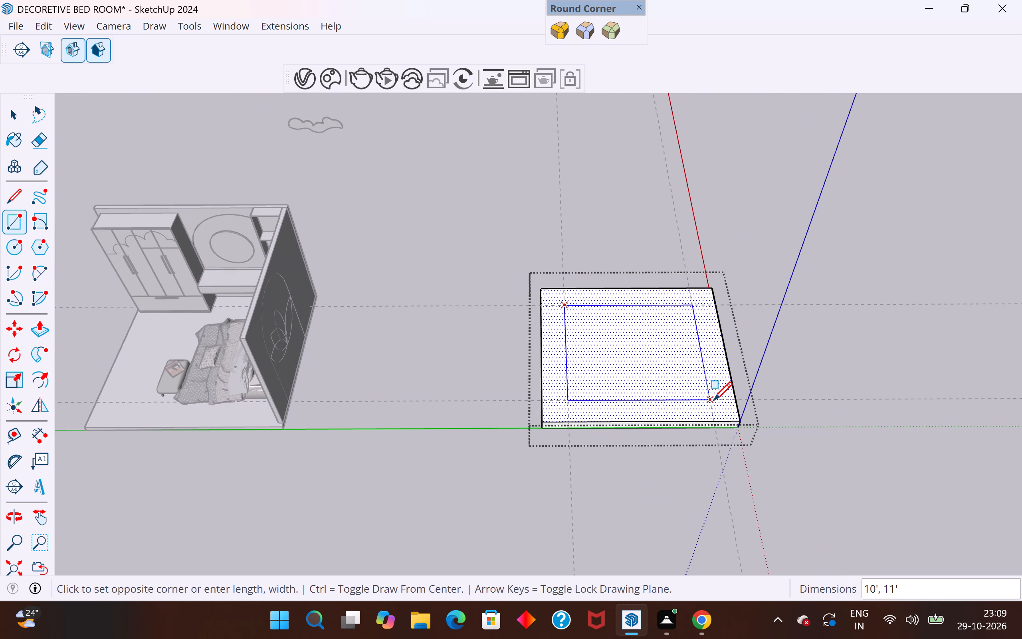
click(713, 400)
click(13, 118)
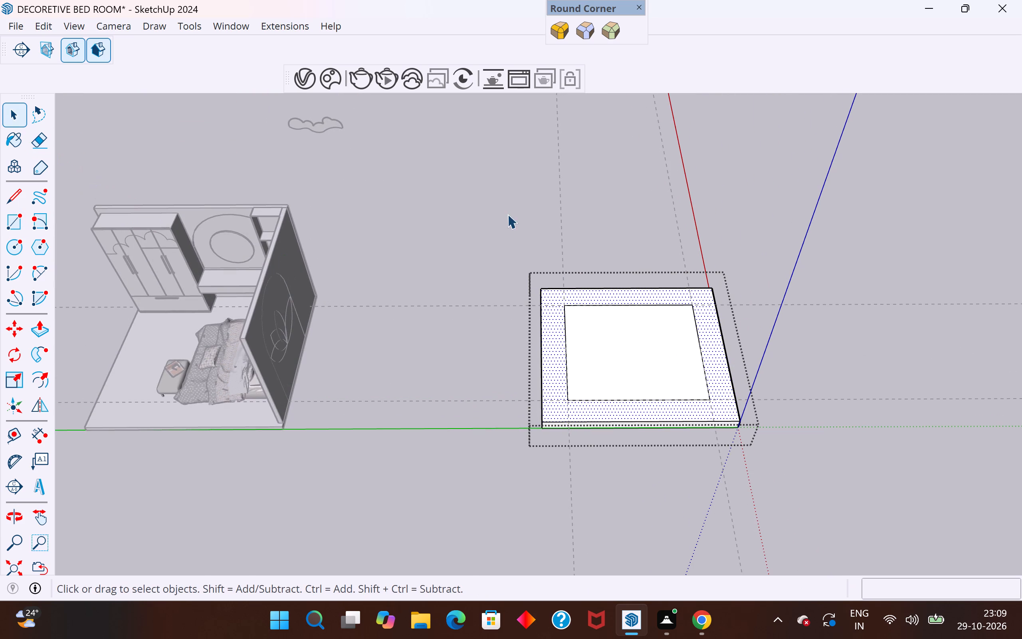
click(507, 214)
Examine the slab with its inner rectangle from several angles and compare it with the ceiling in the reference image.
scroll(436, 495, down, 6)
middle_drag(535, 436, 527, 210)
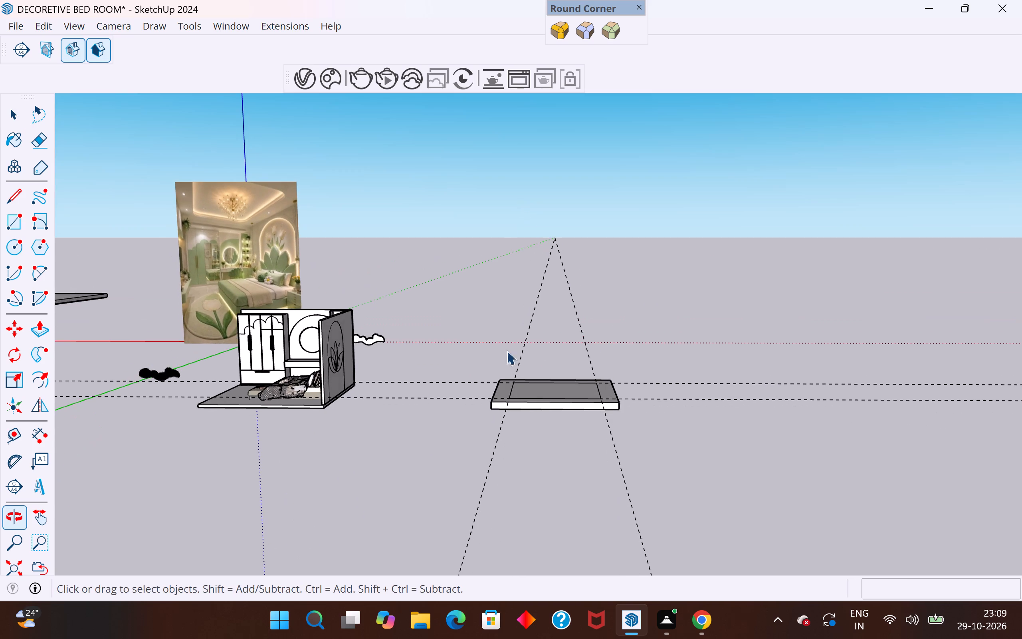
scroll(533, 391, up, 4)
middle_drag(547, 393, 505, 488)
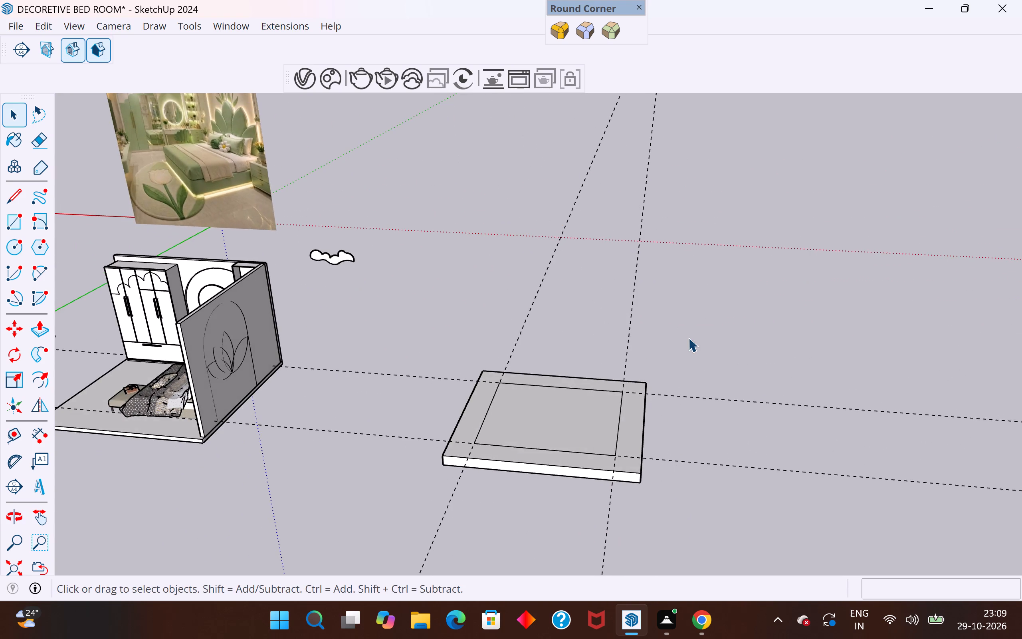
scroll(688, 337, down, 4)
scroll(583, 503, down, 5)
middle_drag(590, 503, 728, 392)
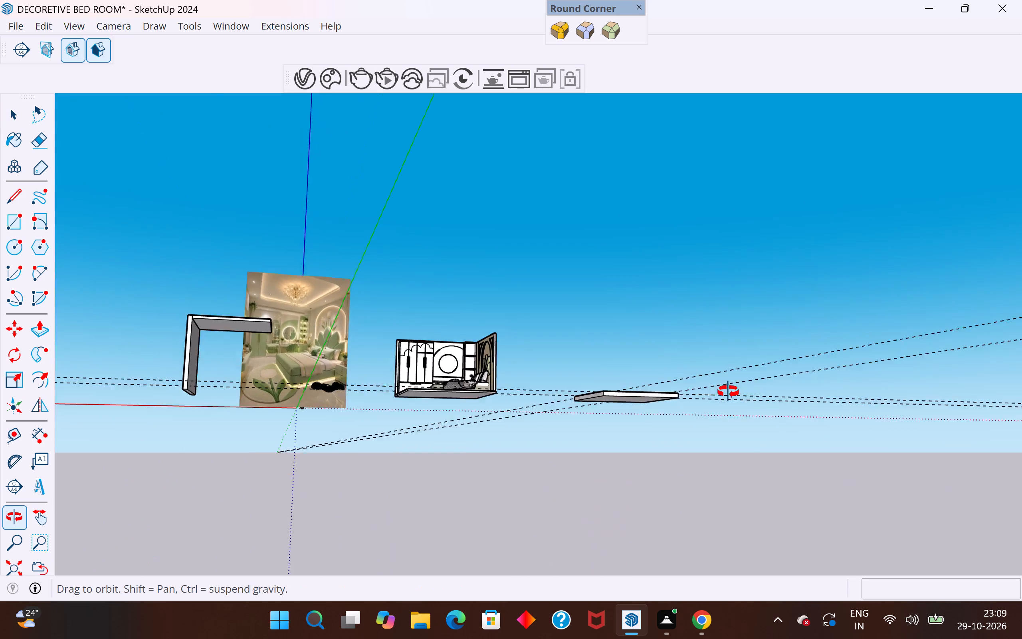
middle_drag(728, 392, 516, 613)
scroll(679, 284, down, 4)
middle_drag(609, 506, 817, 544)
scroll(663, 382, up, 11)
middle_drag(650, 403, 542, 444)
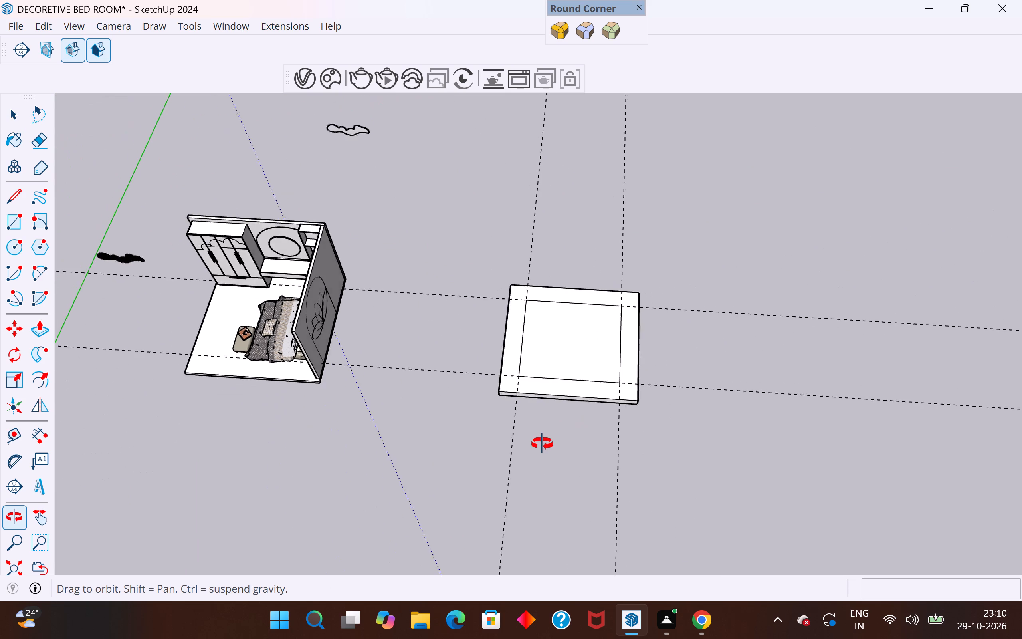
middle_drag(542, 444, 559, 439)
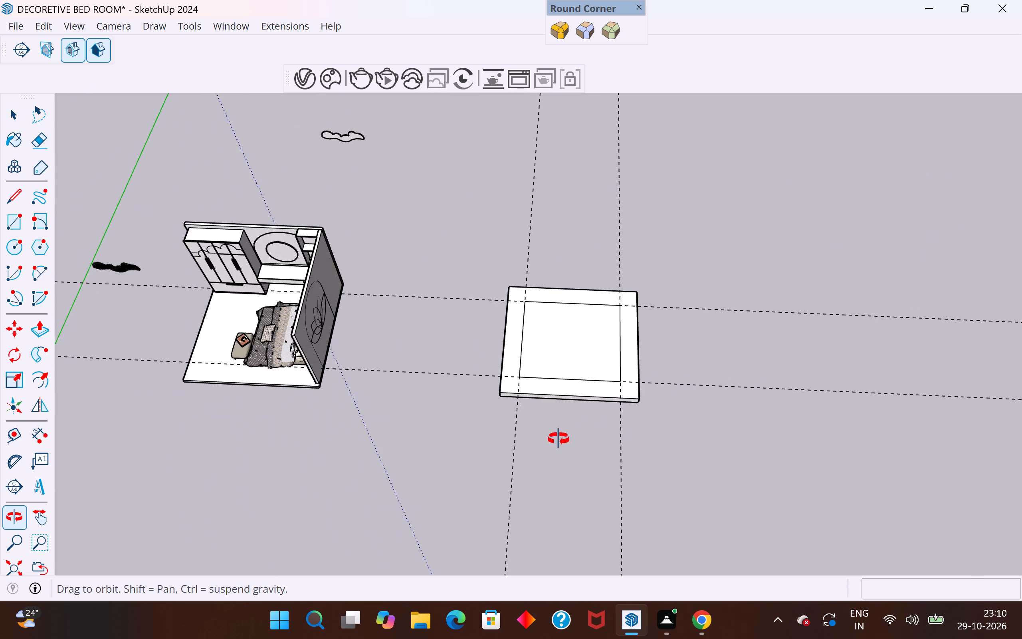
middle_drag(559, 439, 601, 346)
scroll(601, 346, up, 1)
scroll(601, 346, down, 8)
scroll(268, 119, up, 8)
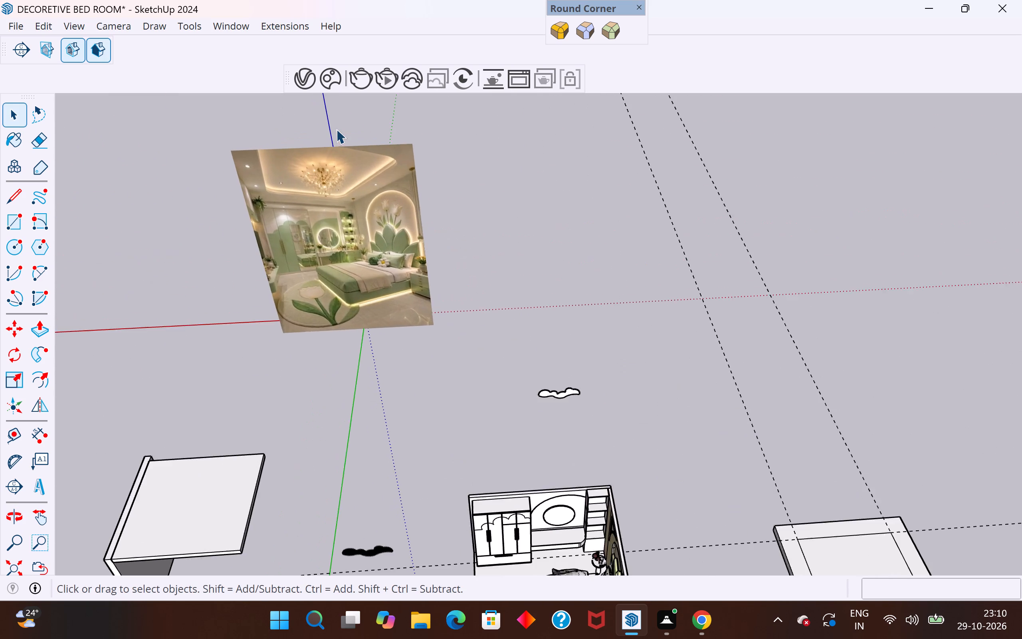
scroll(336, 129, up, 4)
scroll(342, 133, down, 4)
scroll(587, 201, down, 5)
scroll(714, 419, up, 5)
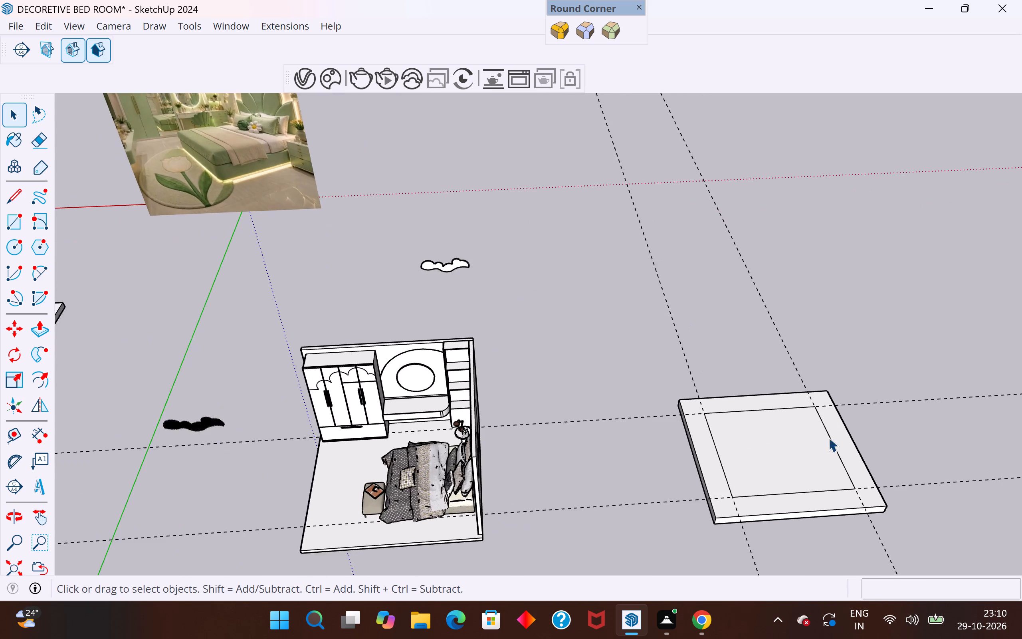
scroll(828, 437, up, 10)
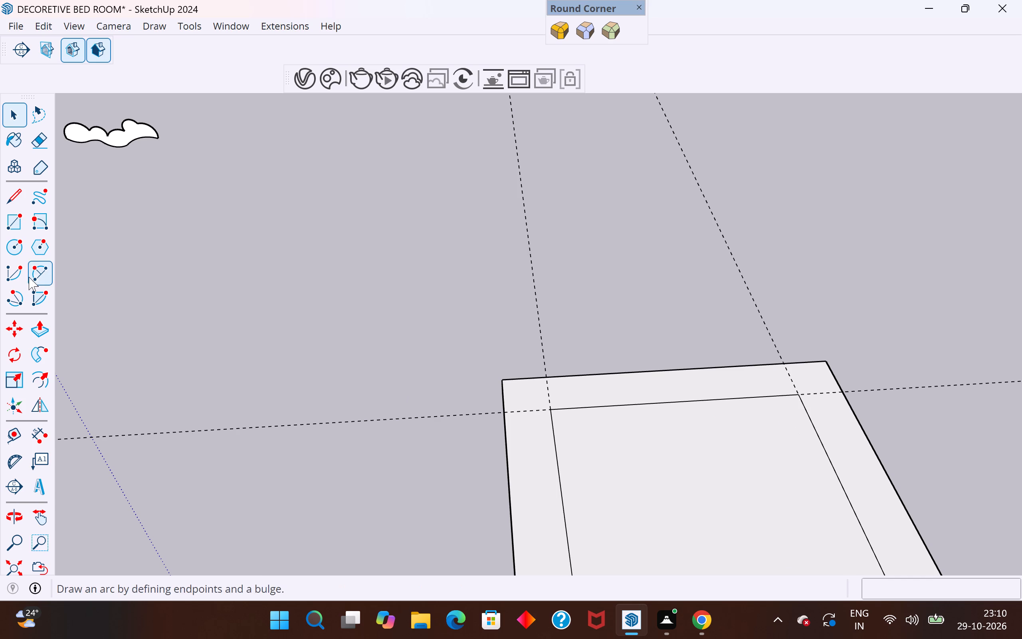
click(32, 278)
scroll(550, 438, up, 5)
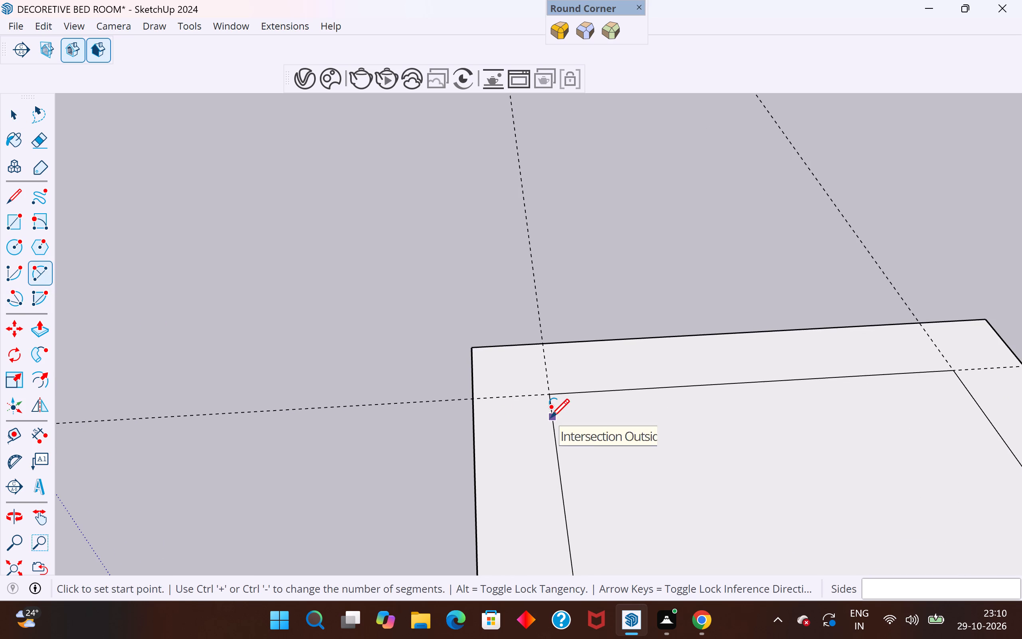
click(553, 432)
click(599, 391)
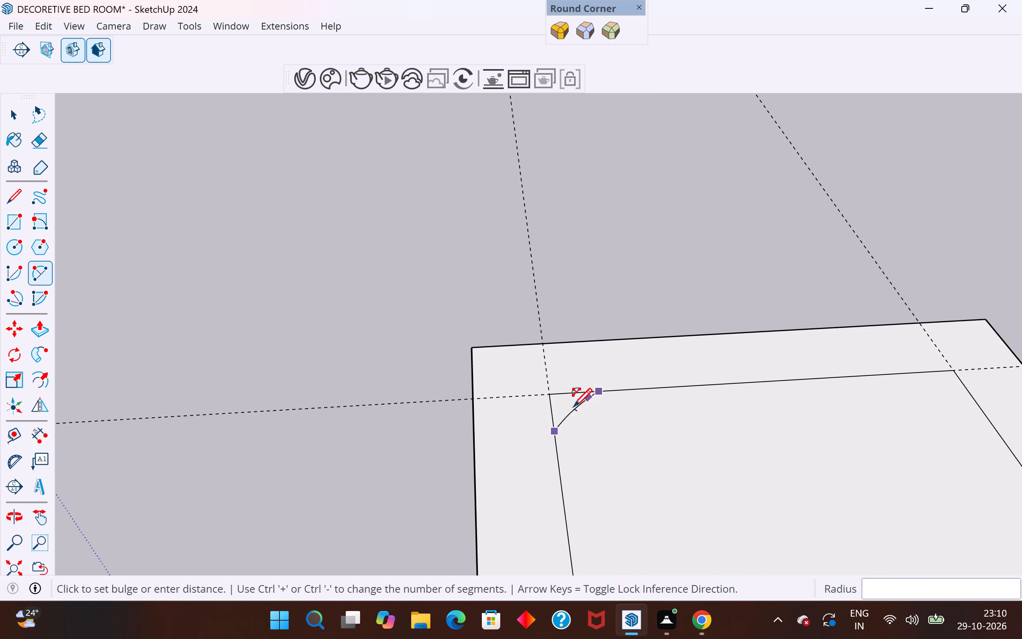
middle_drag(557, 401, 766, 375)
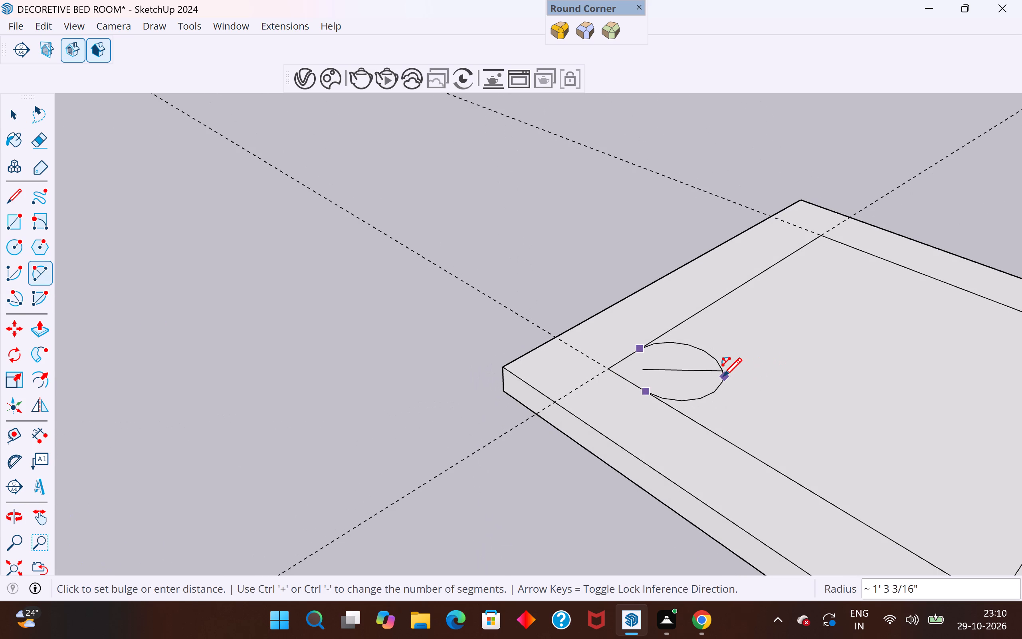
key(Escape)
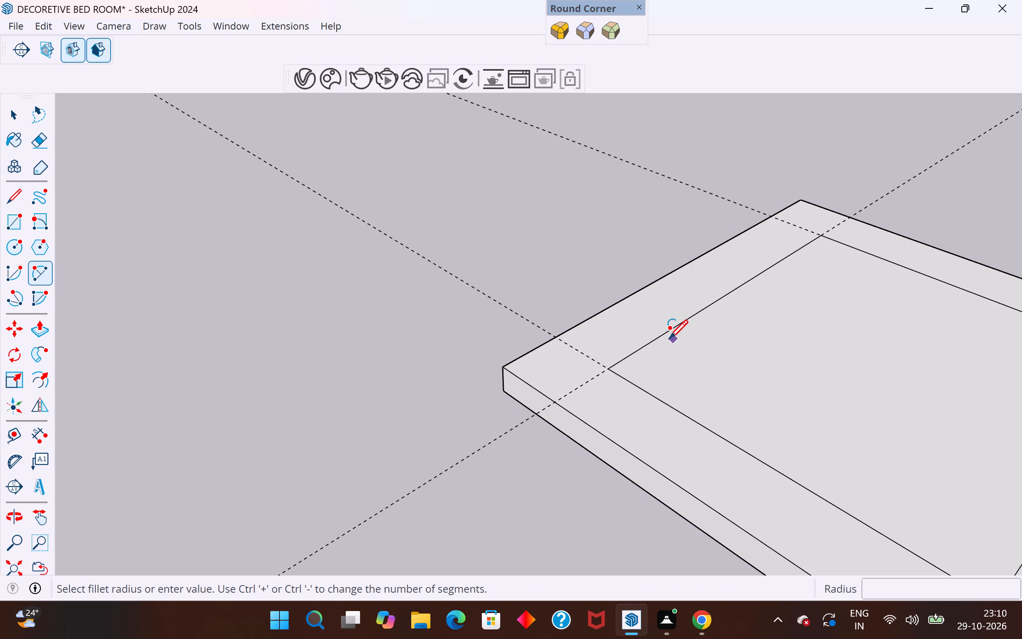
Draw a 2-point arc of about 1' 9 9/16" radius across the inner rectangle's corner nearest the room and reference image.
scroll(643, 359, up, 8)
click(645, 329)
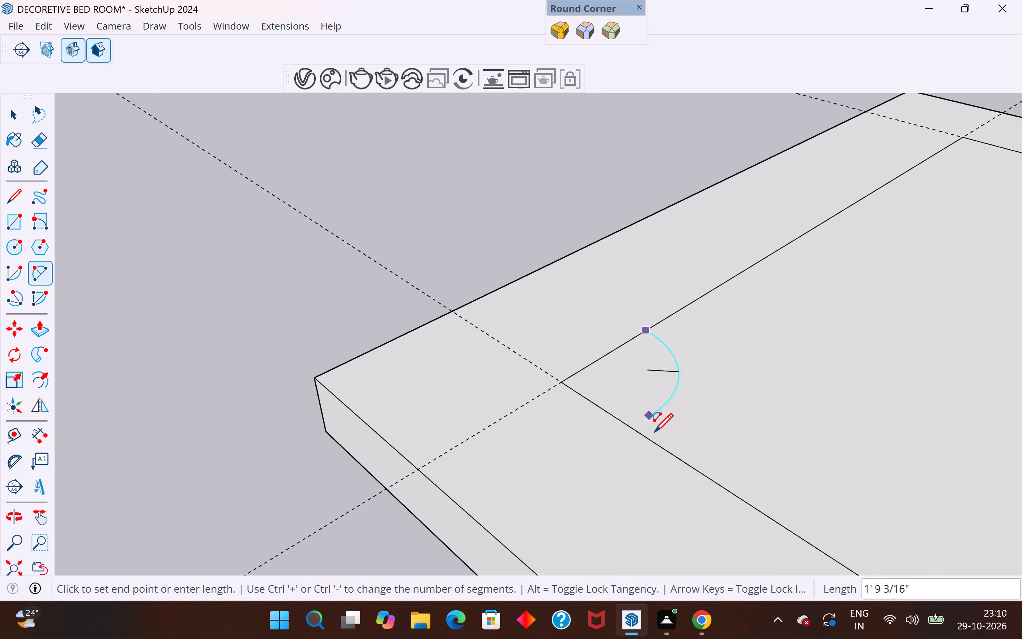
click(669, 449)
middle_drag(599, 406, 626, 397)
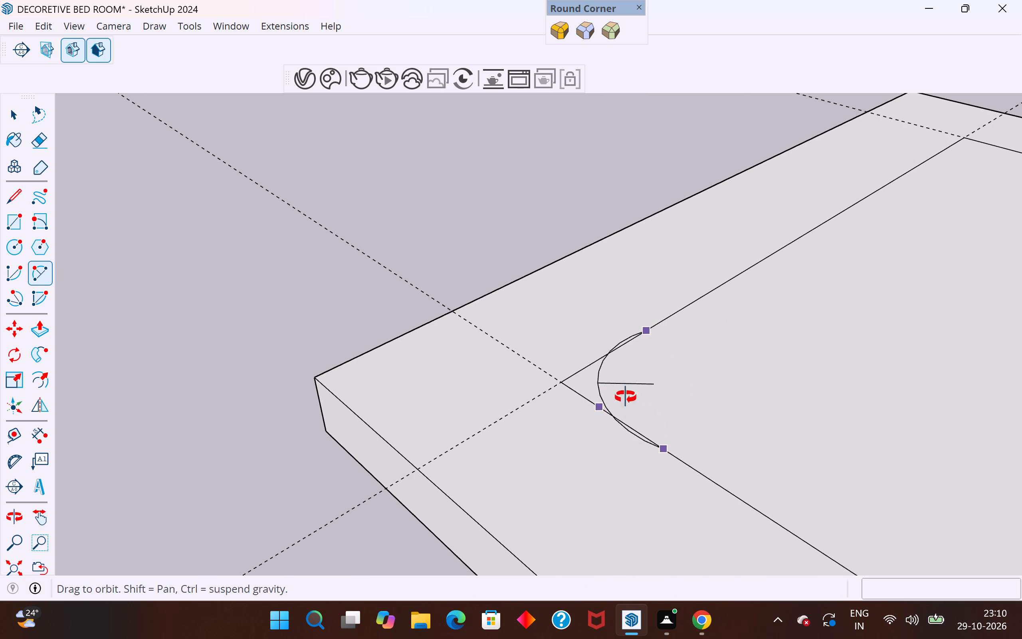
middle_drag(626, 397, 768, 341)
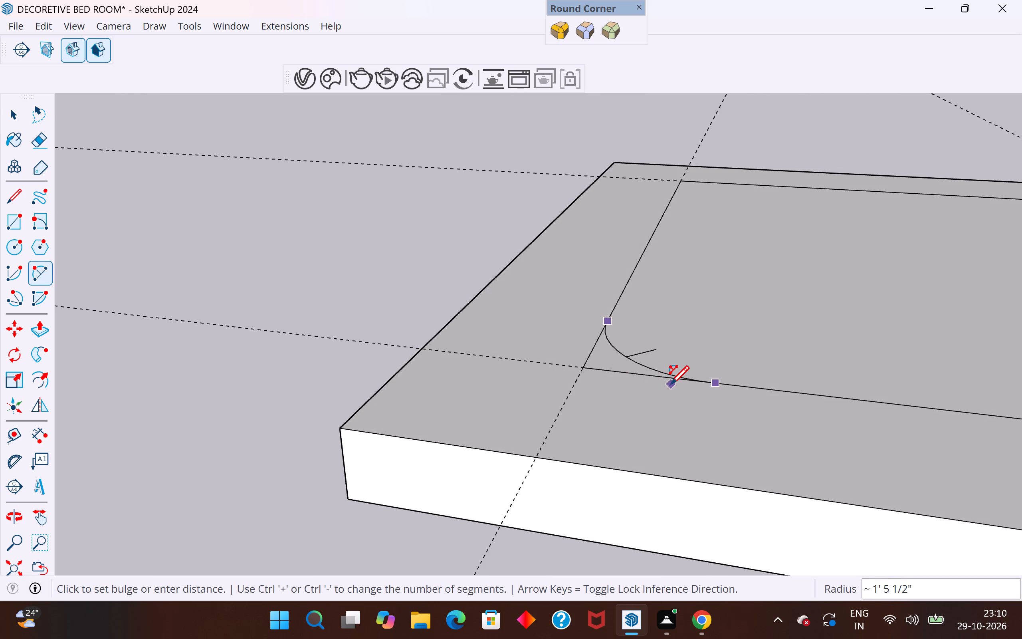
click(670, 383)
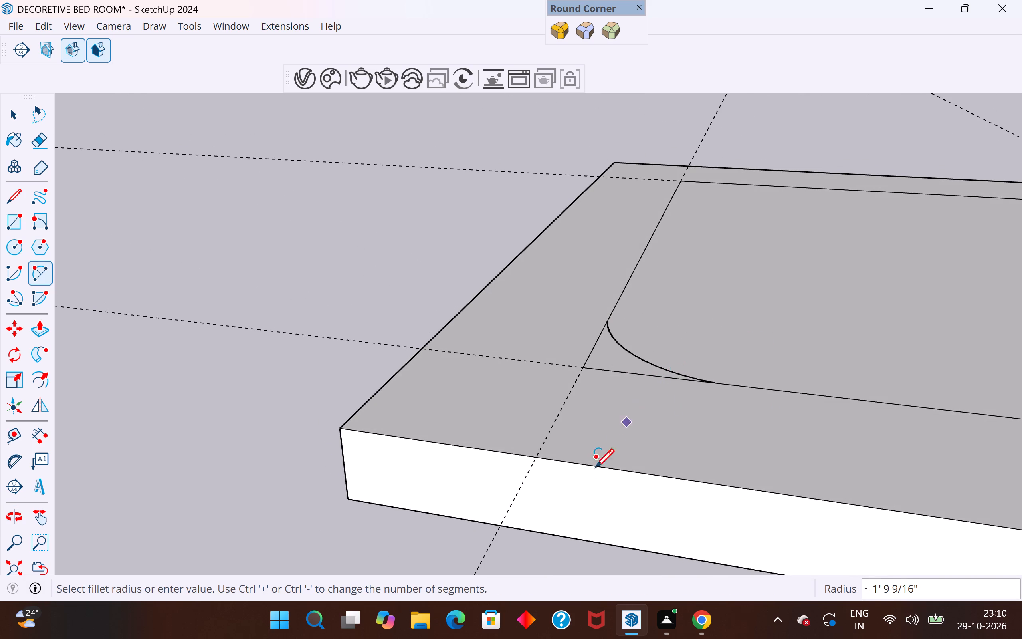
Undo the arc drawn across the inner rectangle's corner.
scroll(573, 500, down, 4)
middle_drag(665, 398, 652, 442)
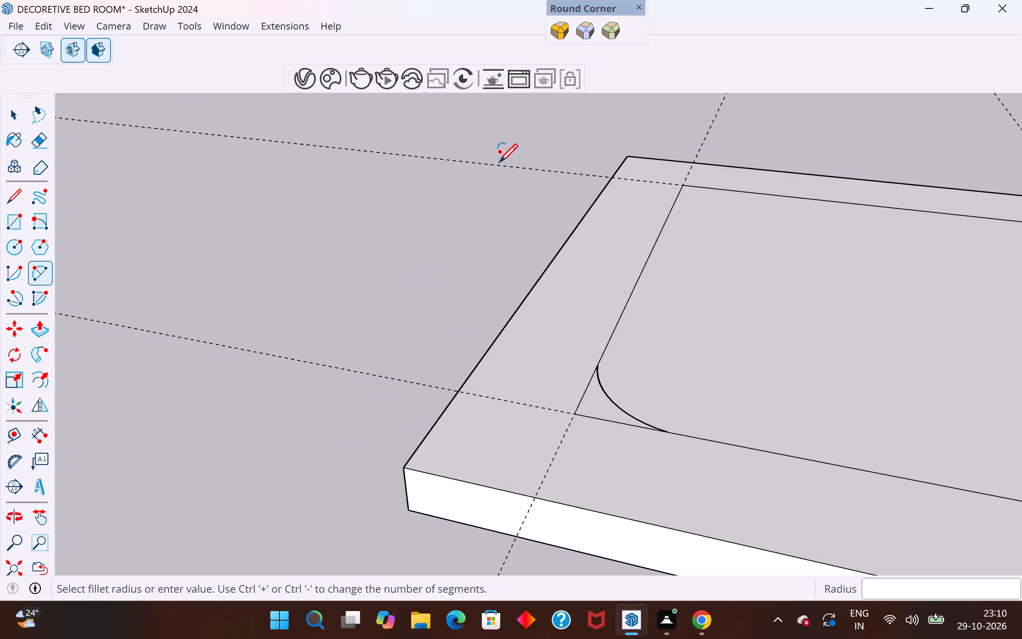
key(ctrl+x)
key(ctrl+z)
Inside the slab's group, draw a 2-point arc with about 3 7/8" bulge across the inner rectangle's corner nearest the room.
click(13, 113)
click(689, 357)
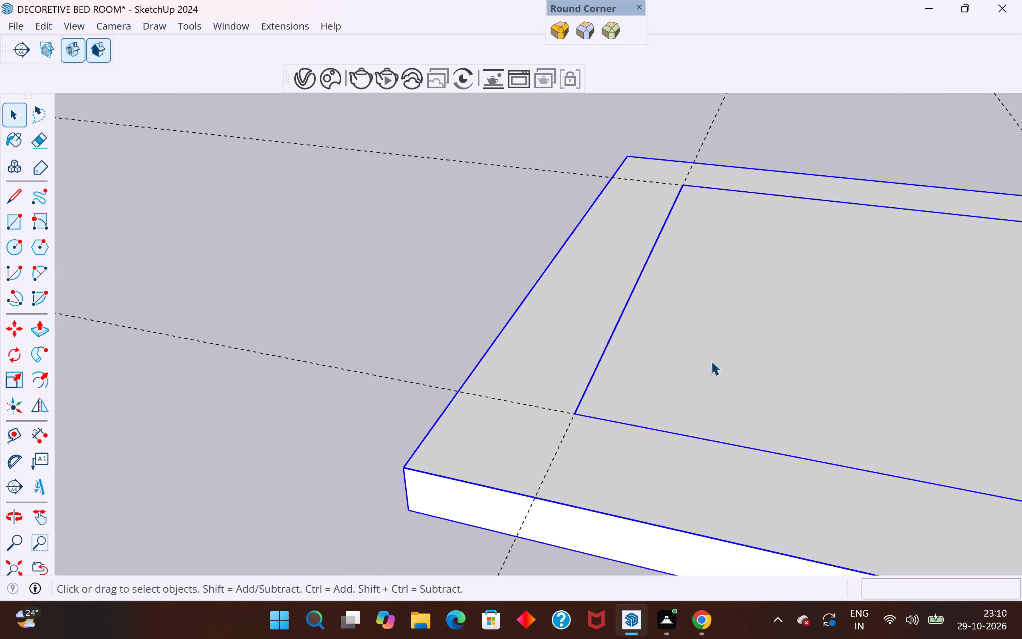
middle_drag(734, 378, 668, 396)
triple_click(668, 396)
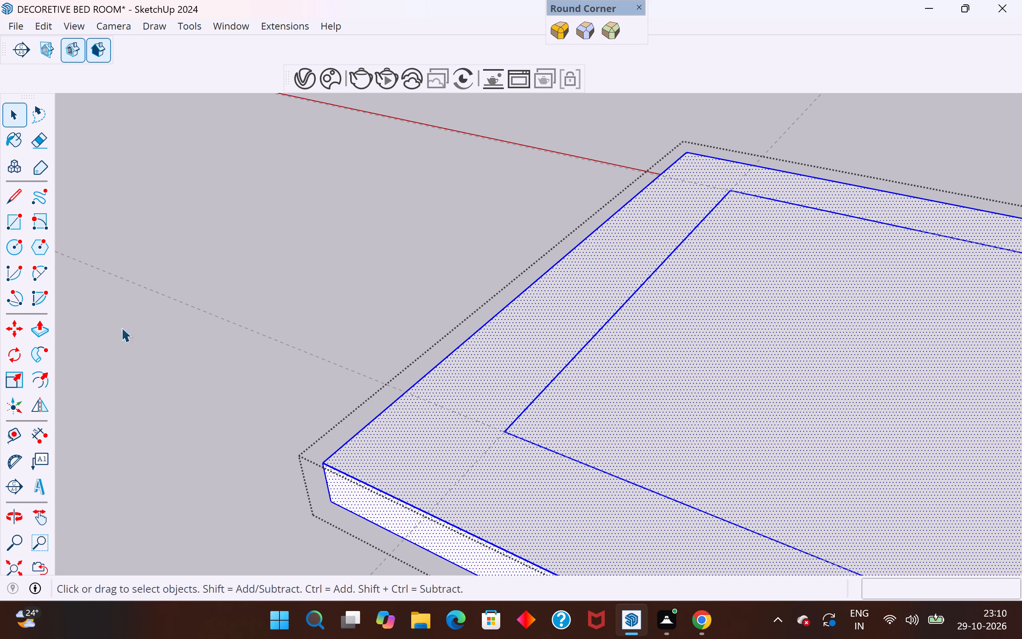
drag(35, 270, 39, 274)
click(547, 388)
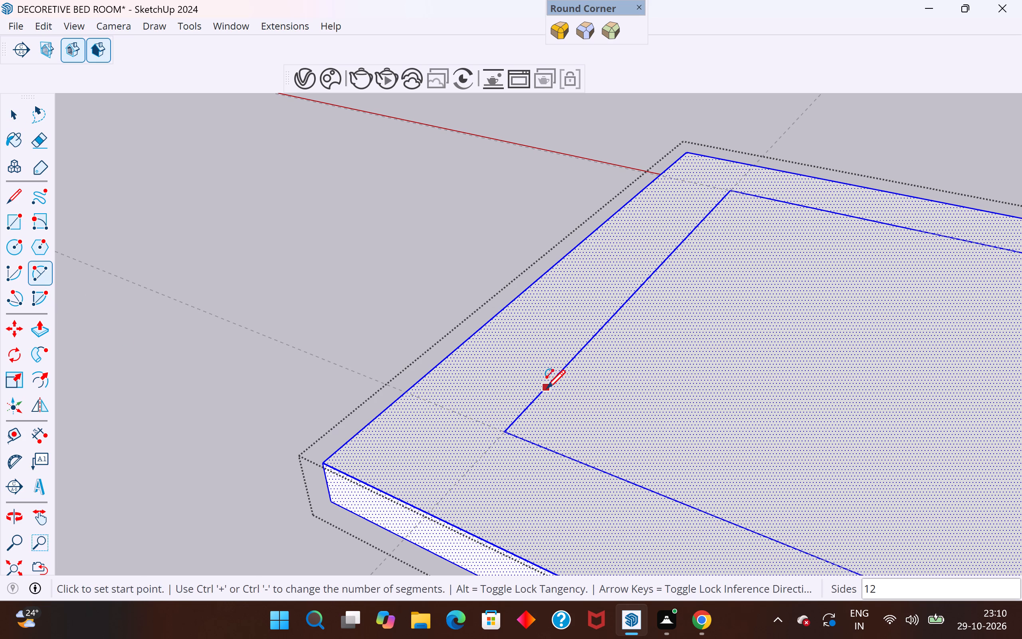
click(567, 455)
click(532, 432)
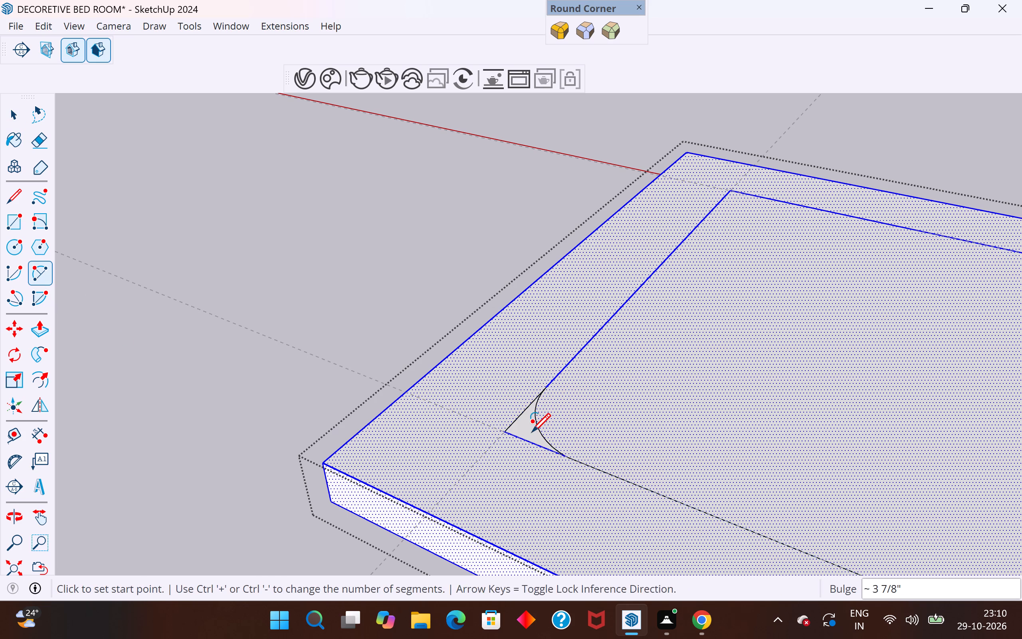
Round the inner rectangle's other three corners with the same tangent arc, and leave the slab's group.
scroll(623, 423, down, 2)
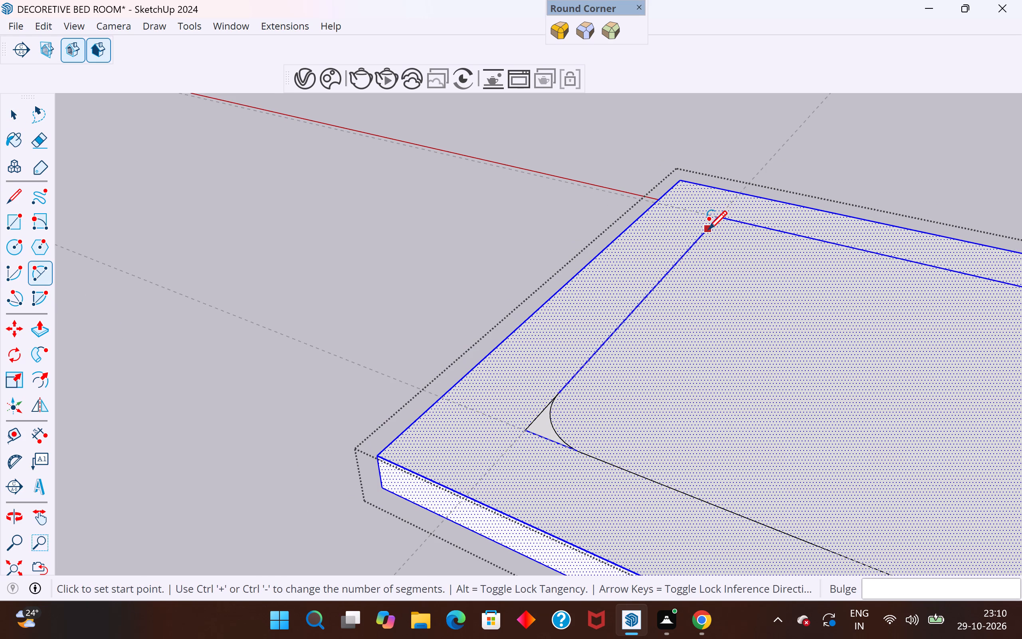
double_click(708, 229)
scroll(484, 477, down, 17)
scroll(633, 488, up, 3)
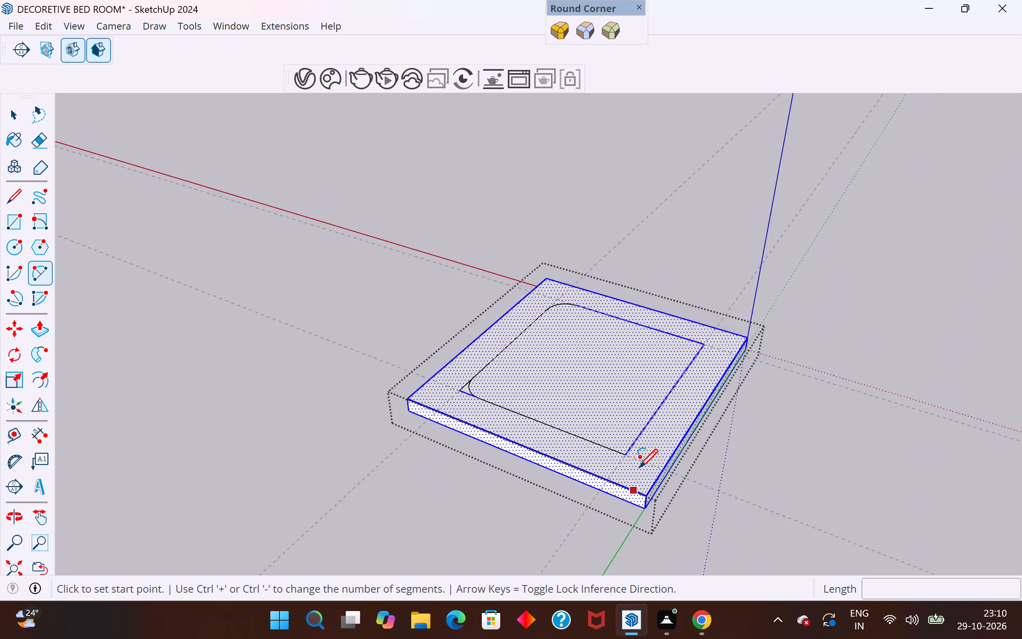
scroll(639, 467, up, 16)
double_click(592, 423)
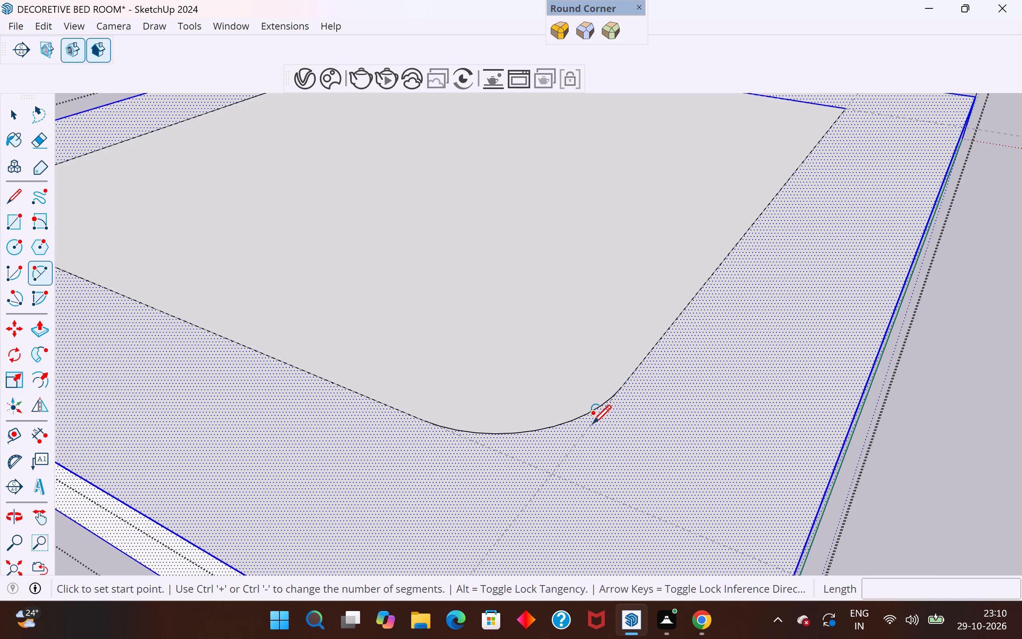
scroll(560, 519, down, 12)
double_click(696, 323)
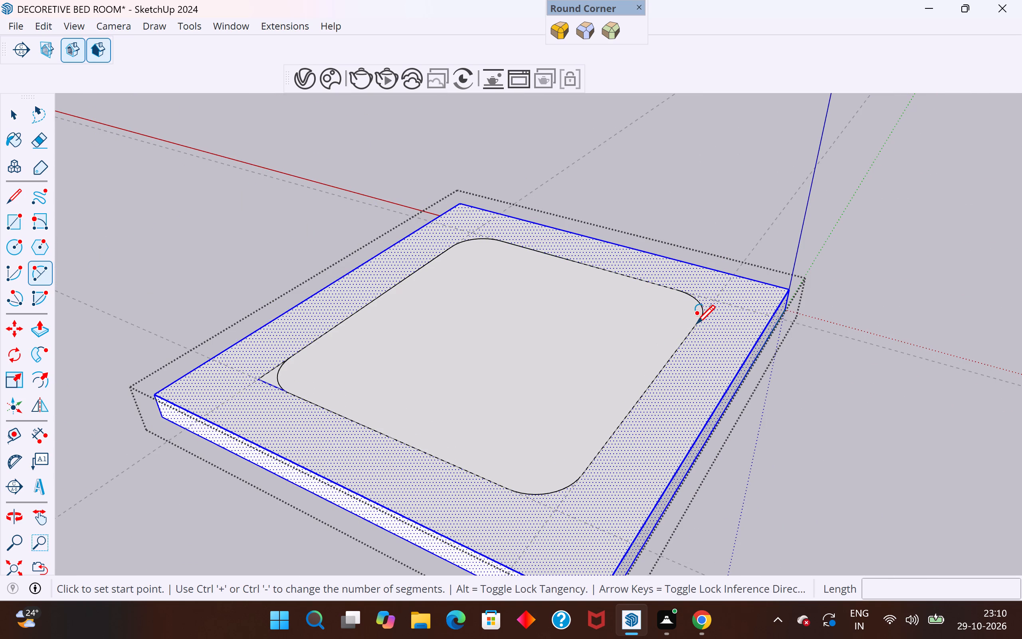
click(19, 105)
click(291, 212)
click(406, 382)
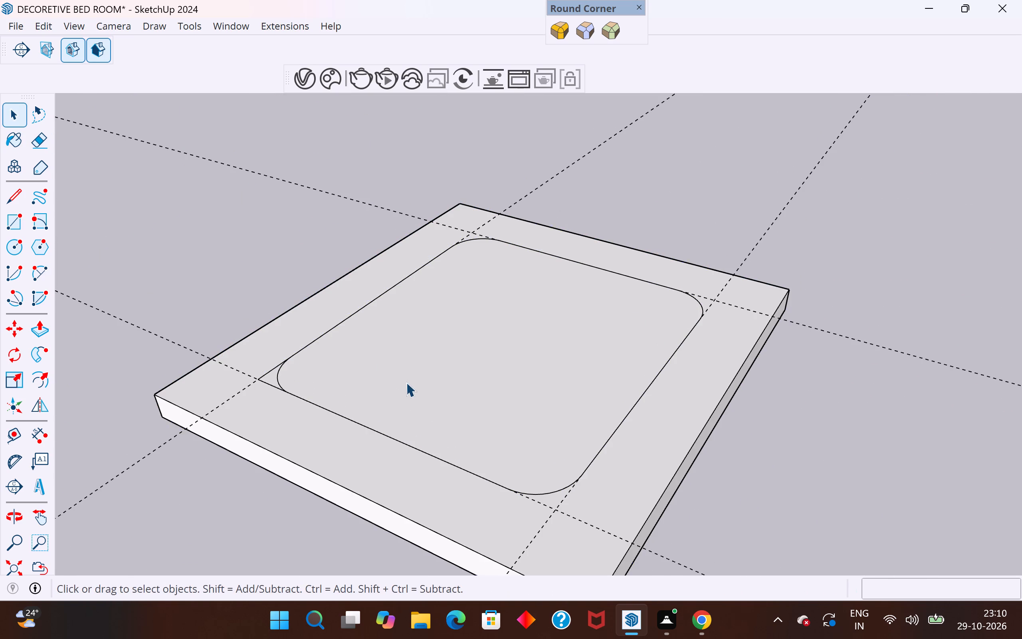
Delete the two construction guides crossing at the corner that still has its sharp edges outside the arc.
middle_drag(520, 405, 543, 503)
scroll(640, 133, down, 4)
scroll(409, 354, up, 9)
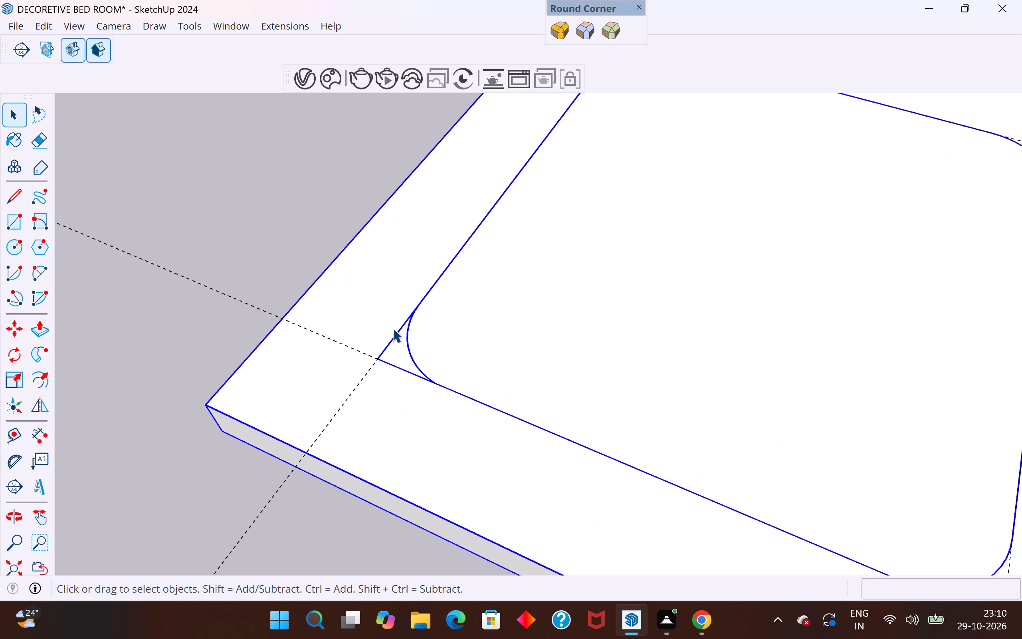
click(392, 343)
click(392, 343)
click(400, 336)
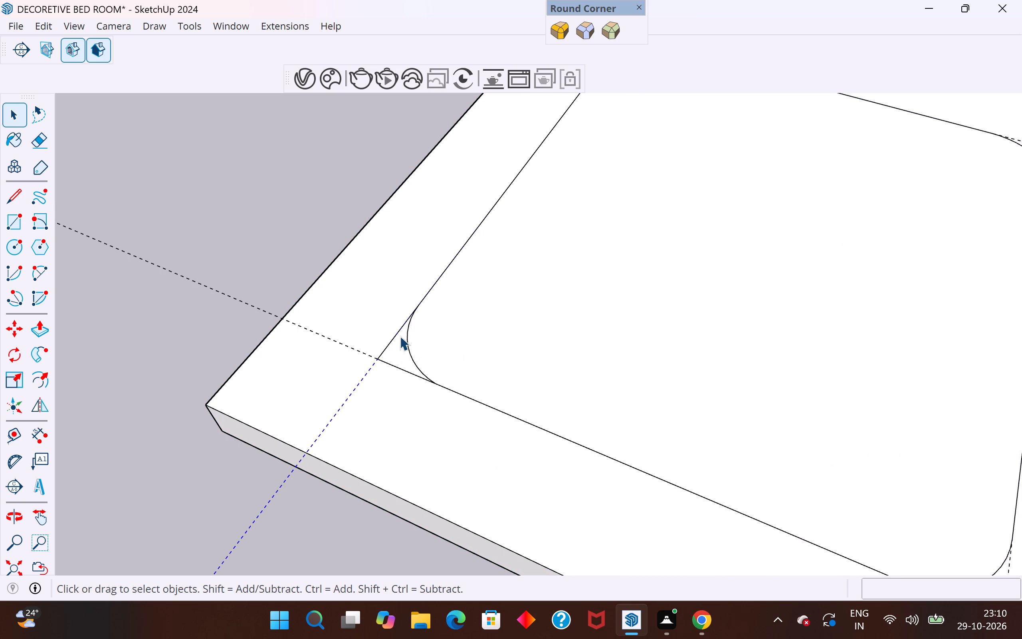
double_click(401, 366)
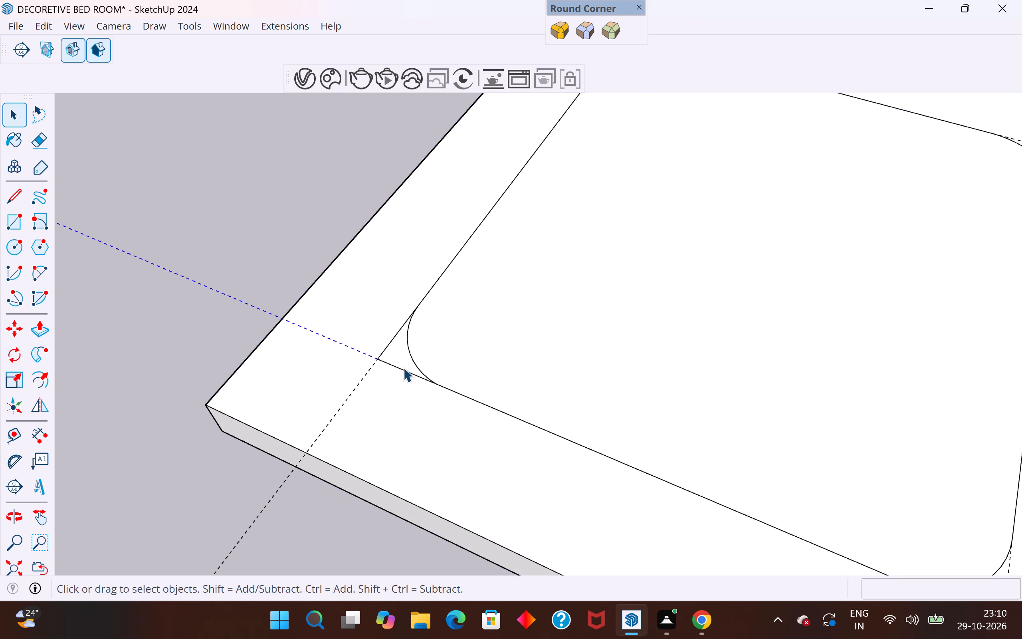
click(403, 367)
click(410, 373)
double_click(418, 375)
key(Delete)
click(272, 494)
key(Delete)
Inside the slab's group, delete the two leftover straight edges outside the arc at the inner rectangle's first rounded corner.
click(396, 370)
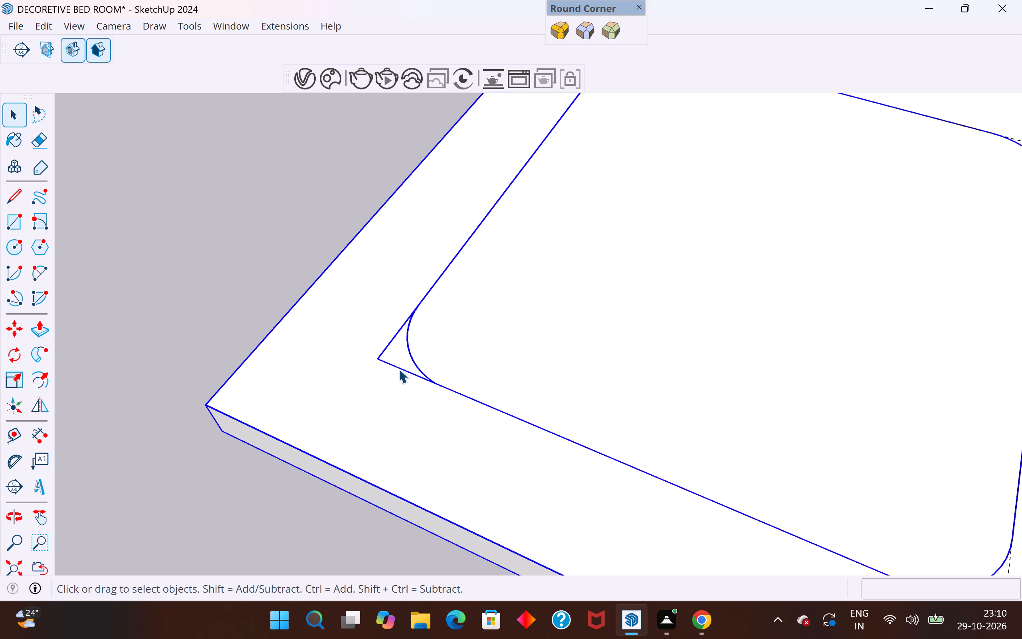
double_click(399, 368)
click(402, 371)
key(Delete)
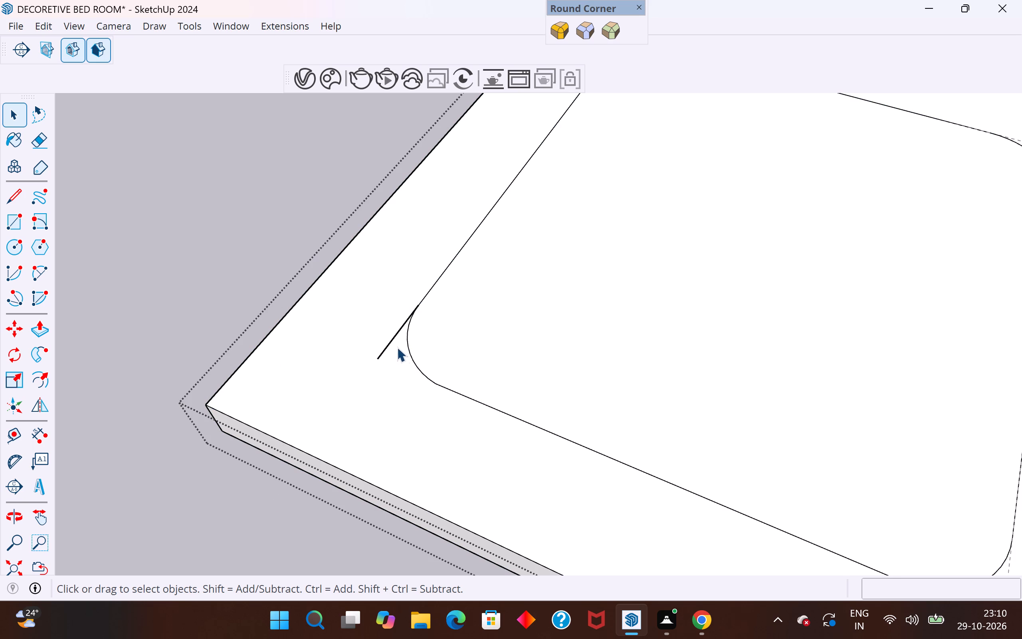
click(393, 337)
key(Delete)
Push the rounded inner face 6" down into the slab to form a recess.
scroll(342, 343, down, 14)
middle_drag(590, 363, 522, 186)
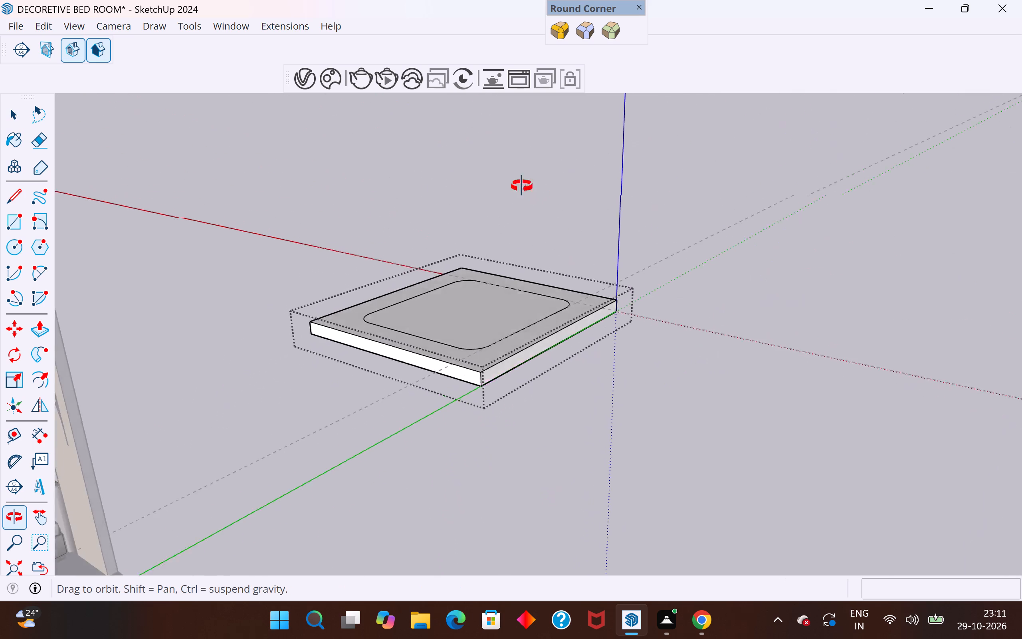
middle_drag(522, 186, 308, 220)
scroll(476, 333, up, 1)
middle_drag(480, 333, 444, 341)
click(461, 304)
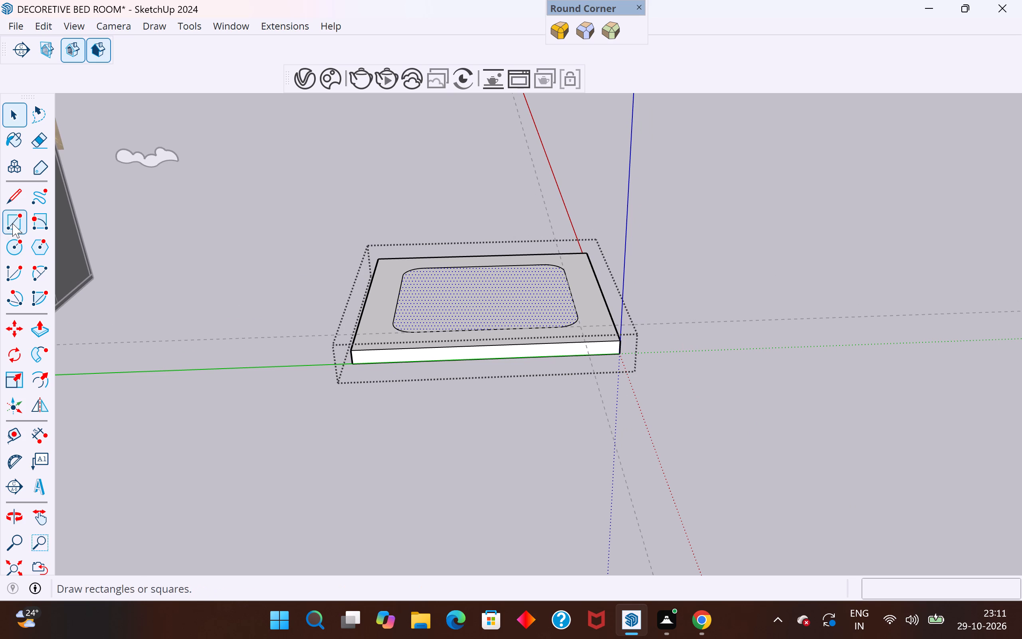
click(46, 333)
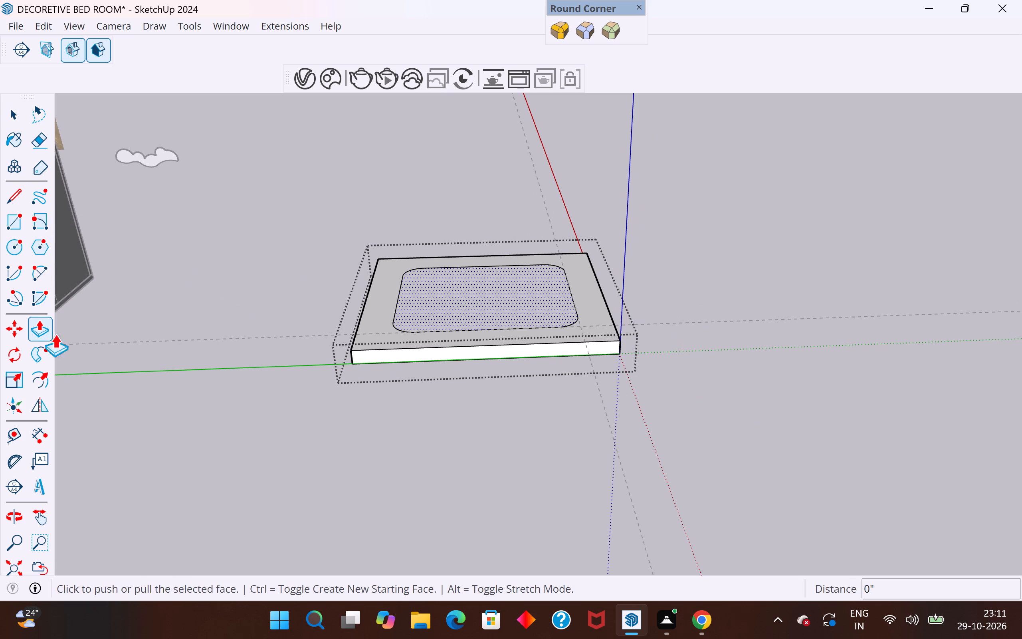
click(467, 264)
scroll(471, 287, up, 7)
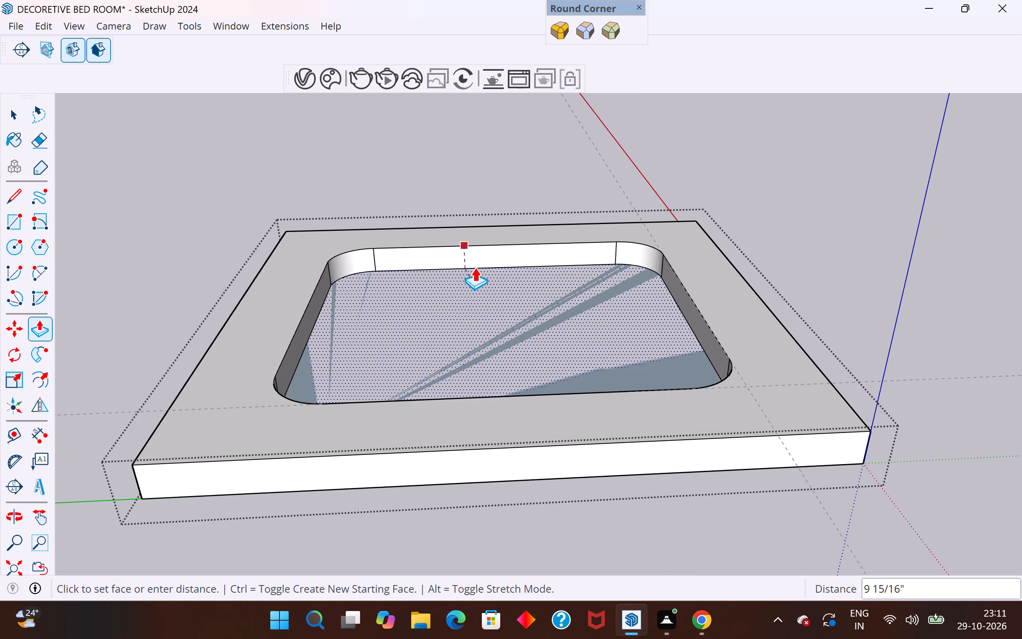
scroll(474, 260, up, 1)
text(6")
key(Return)
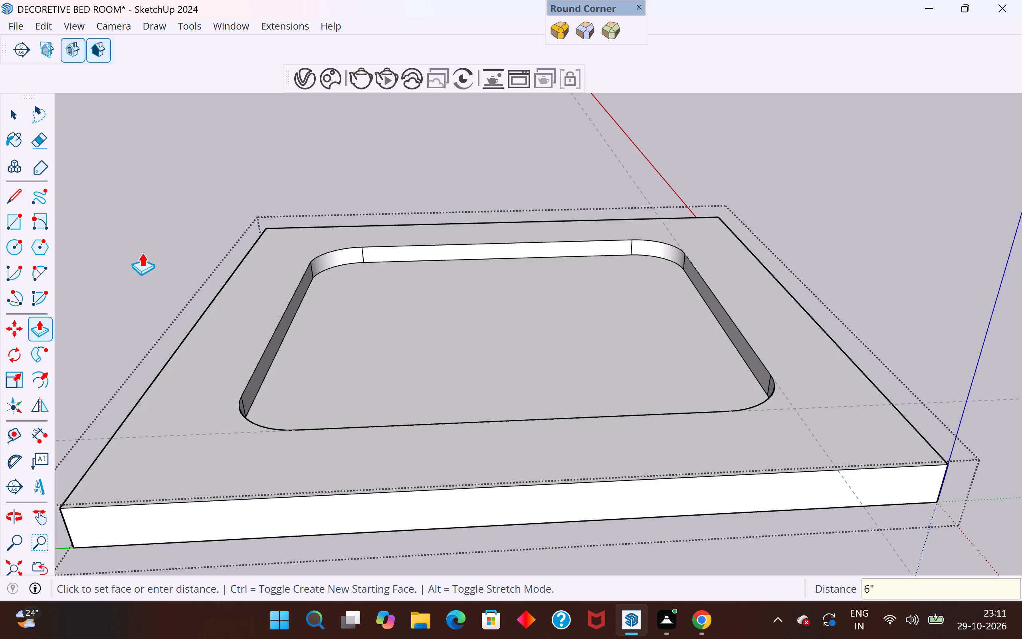
Push the top face surrounding the recess down about 1 3/4", and leave the slab's group.
click(212, 405)
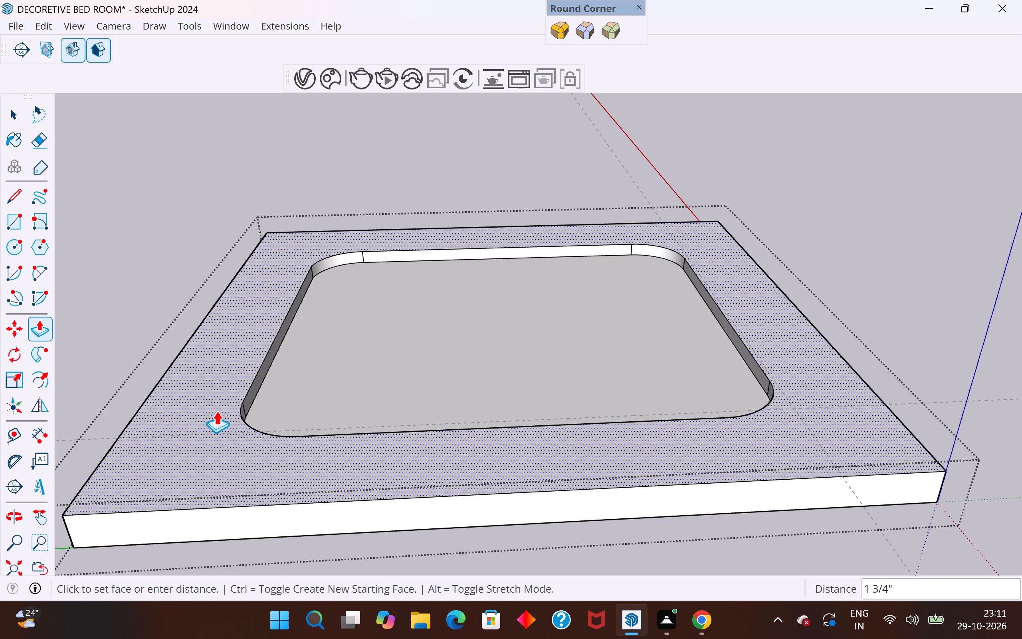
click(216, 411)
click(18, 123)
click(292, 174)
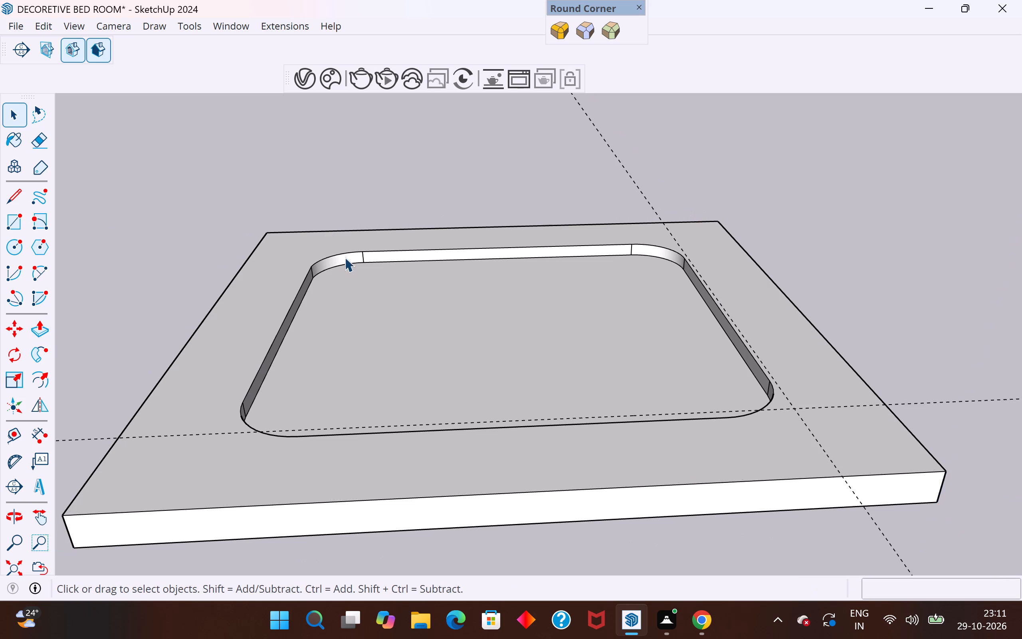
Inside the slab's group, select all straight and curved top rim edges of the recess and copy them about halfway down its wall.
scroll(346, 256, up, 7)
click(368, 244)
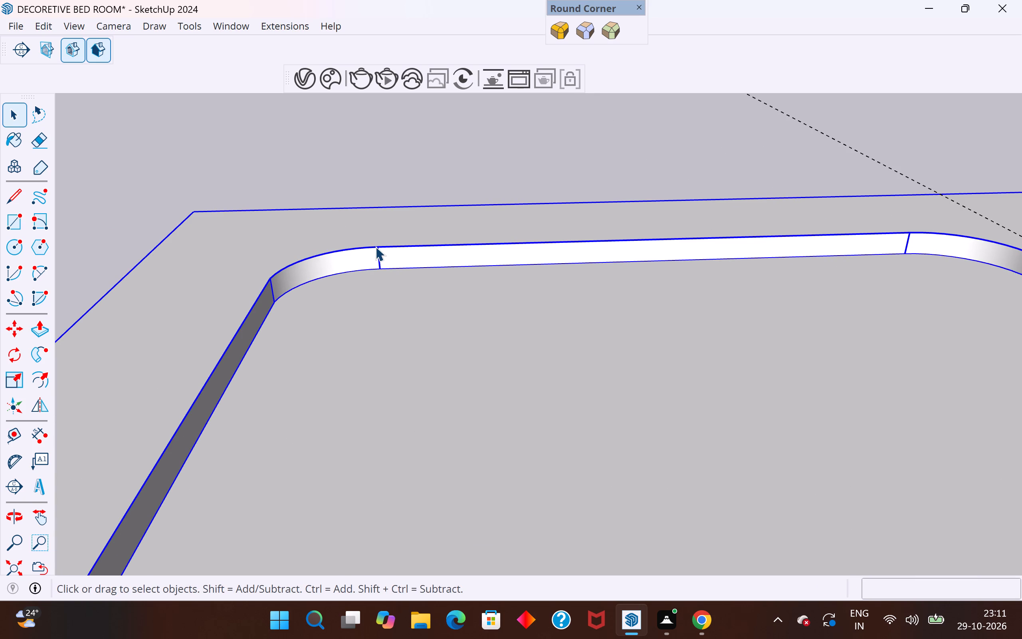
double_click(375, 244)
click(390, 249)
click(394, 244)
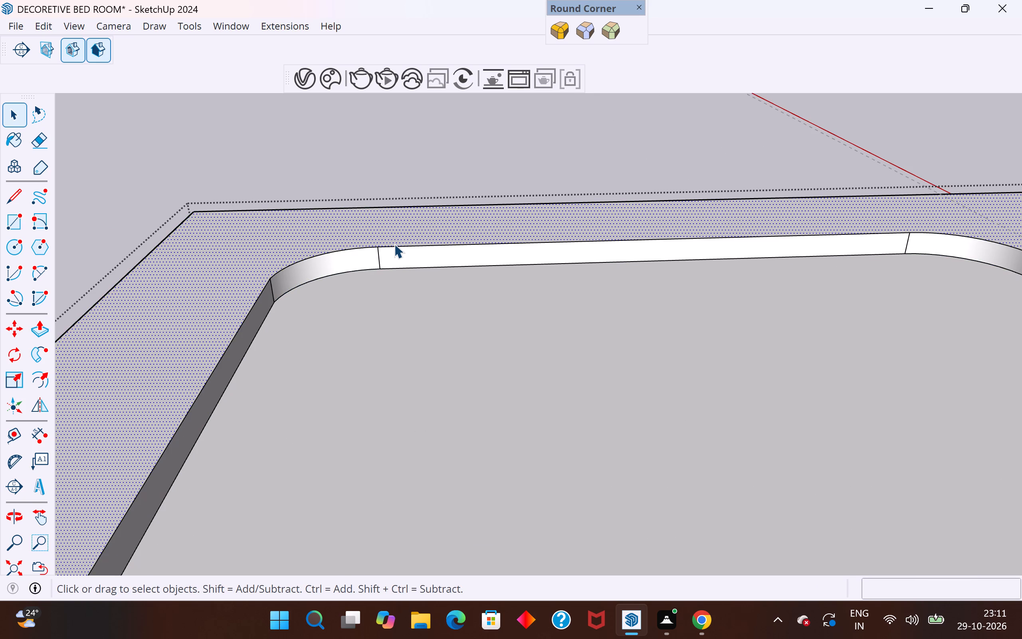
click(398, 248)
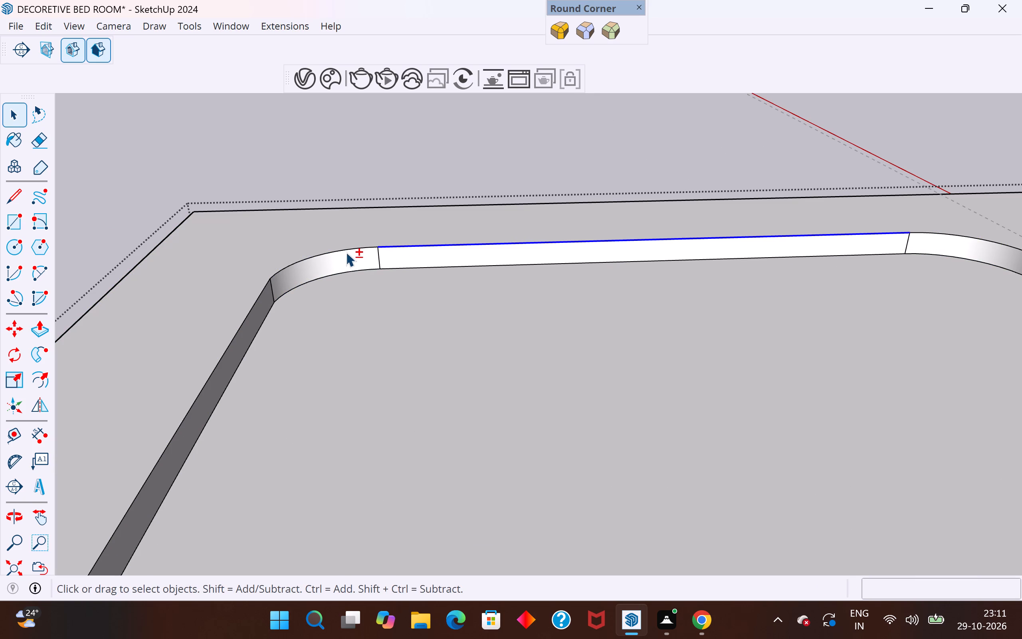
shift+click(346, 250)
scroll(665, 199, down, 4)
middle_drag(699, 229, 270, 263)
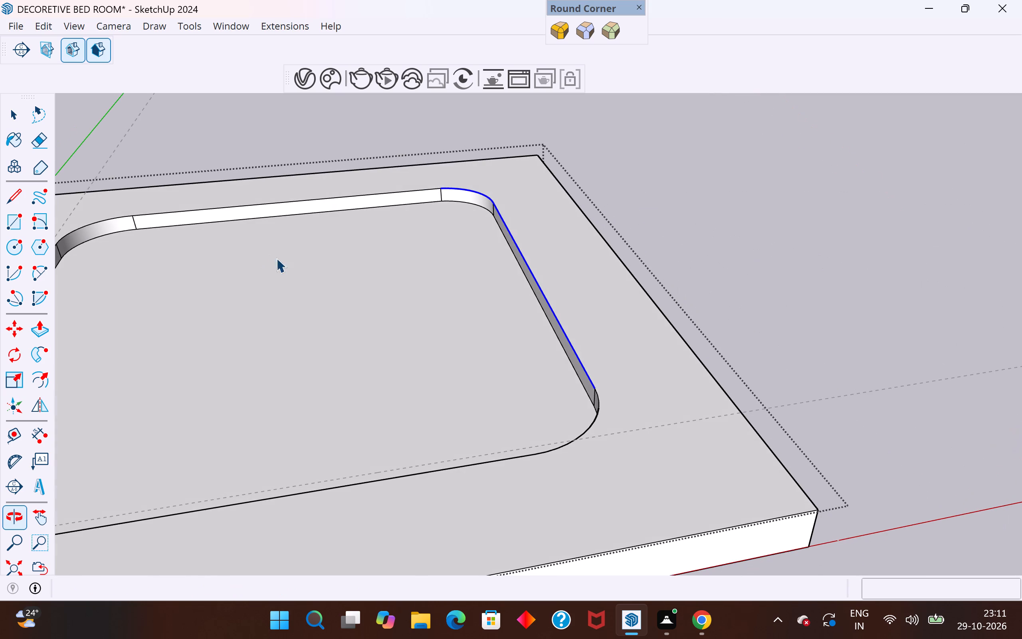
shift+click(431, 190)
scroll(620, 214, down, 5)
middle_drag(579, 261, 276, 305)
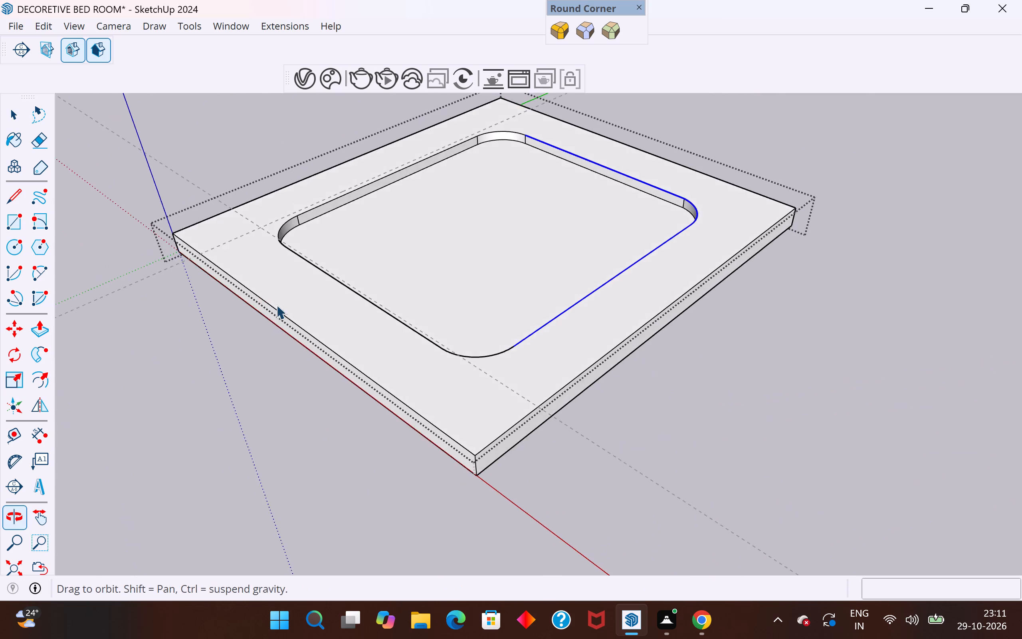
middle_drag(276, 305, 276, 306)
scroll(404, 215, down, 5)
scroll(452, 158, up, 18)
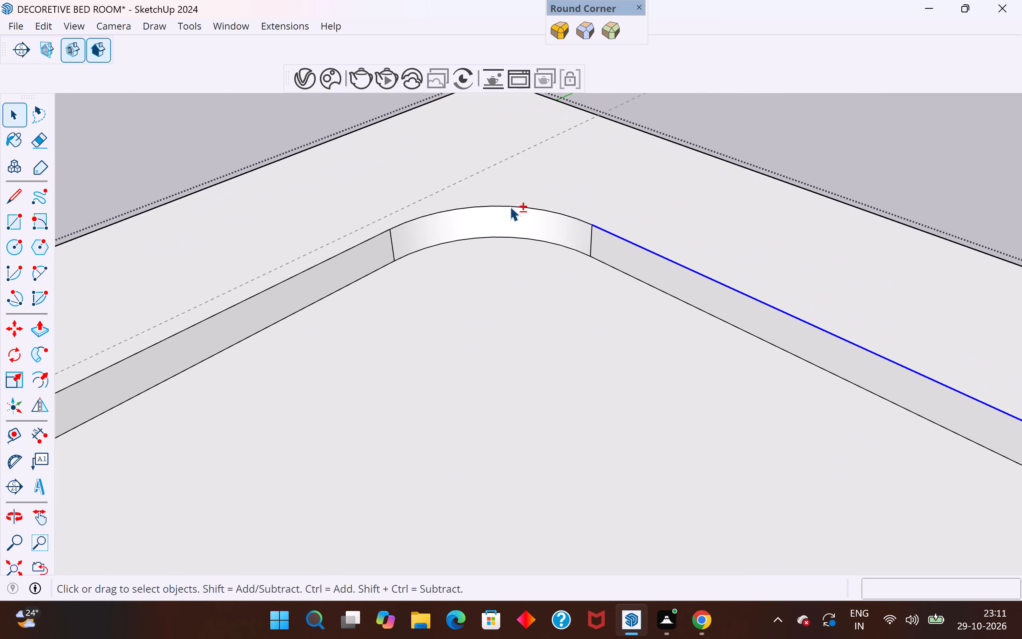
shift+click(510, 206)
scroll(734, 171, down, 9)
middle_drag(771, 206, 499, 278)
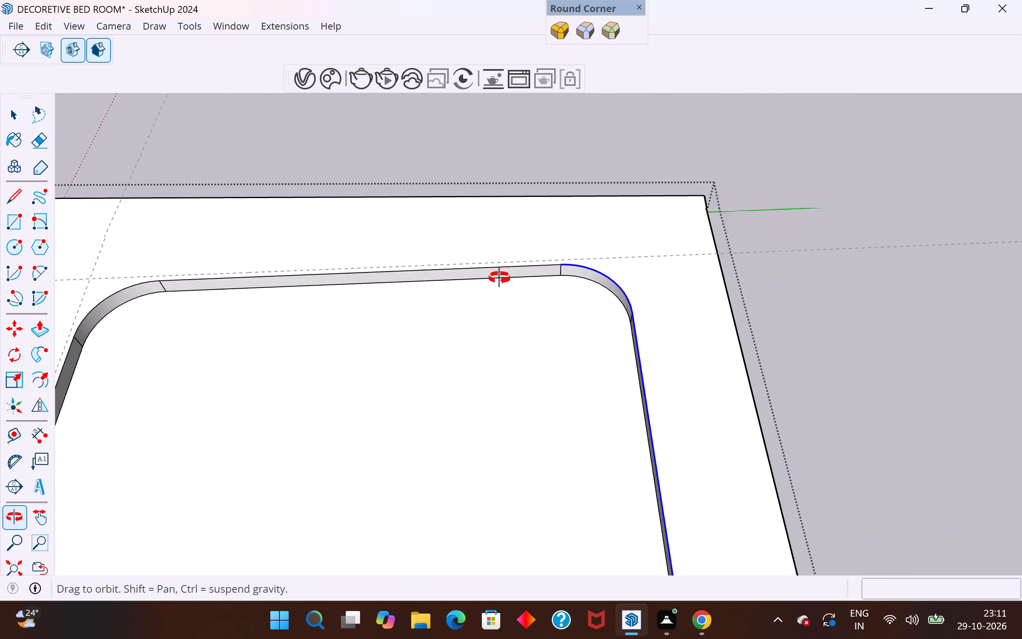
middle_drag(499, 278, 546, 195)
scroll(533, 221, up, 3)
shift+click(534, 205)
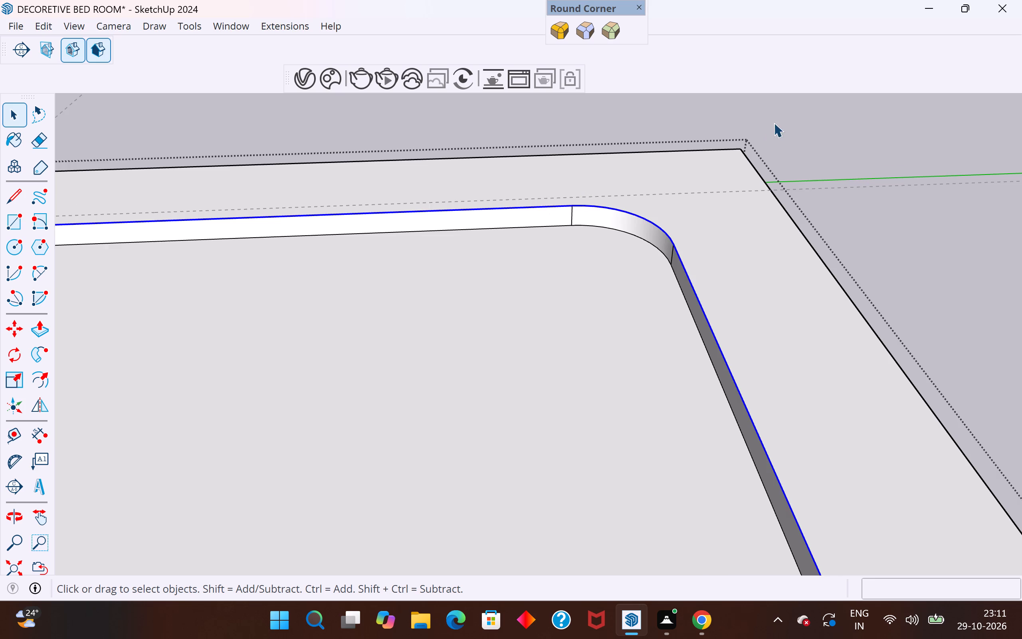
scroll(776, 123, down, 6)
scroll(820, 133, down, 5)
middle_drag(663, 270, 319, 304)
scroll(590, 124, up, 4)
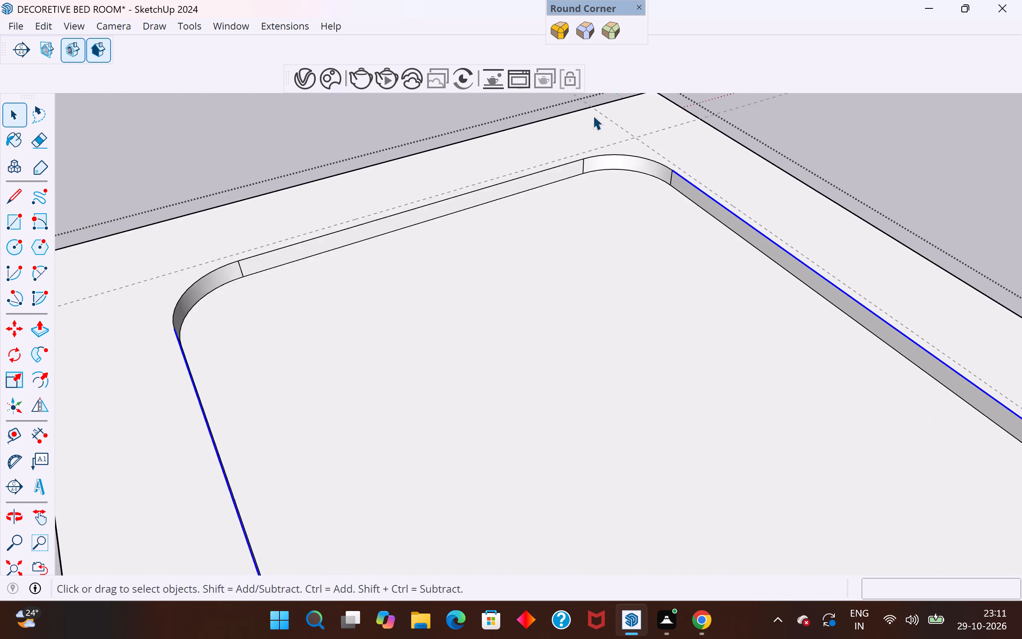
scroll(593, 115, up, 4)
shift+click(656, 171)
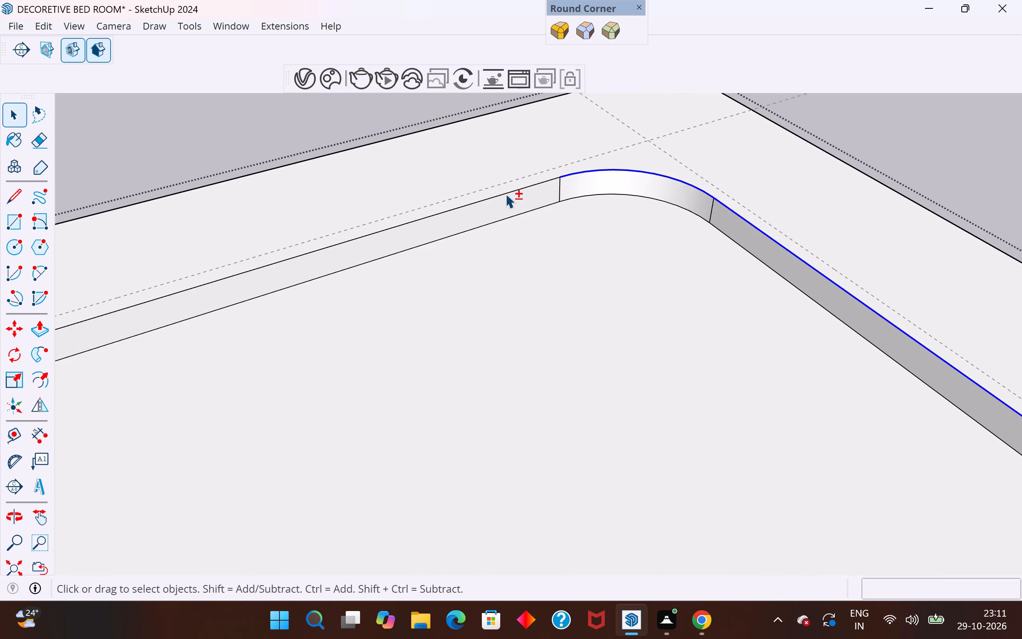
shift+click(505, 194)
scroll(699, 115, down, 6)
middle_drag(626, 207, 308, 284)
scroll(371, 135, up, 3)
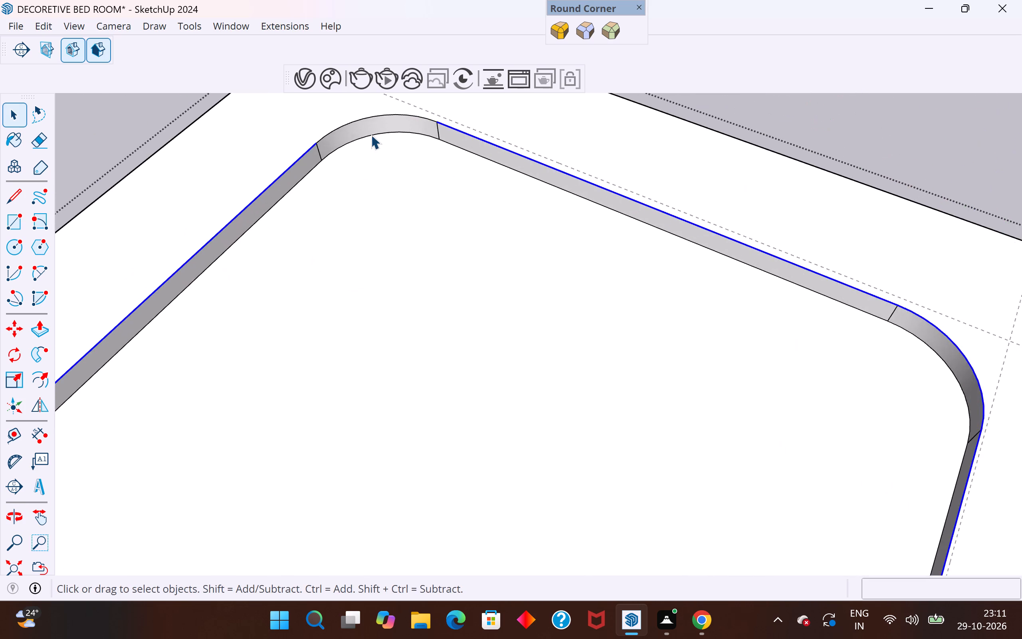
scroll(411, 301, down, 6)
scroll(391, 218, up, 8)
shift+click(393, 192)
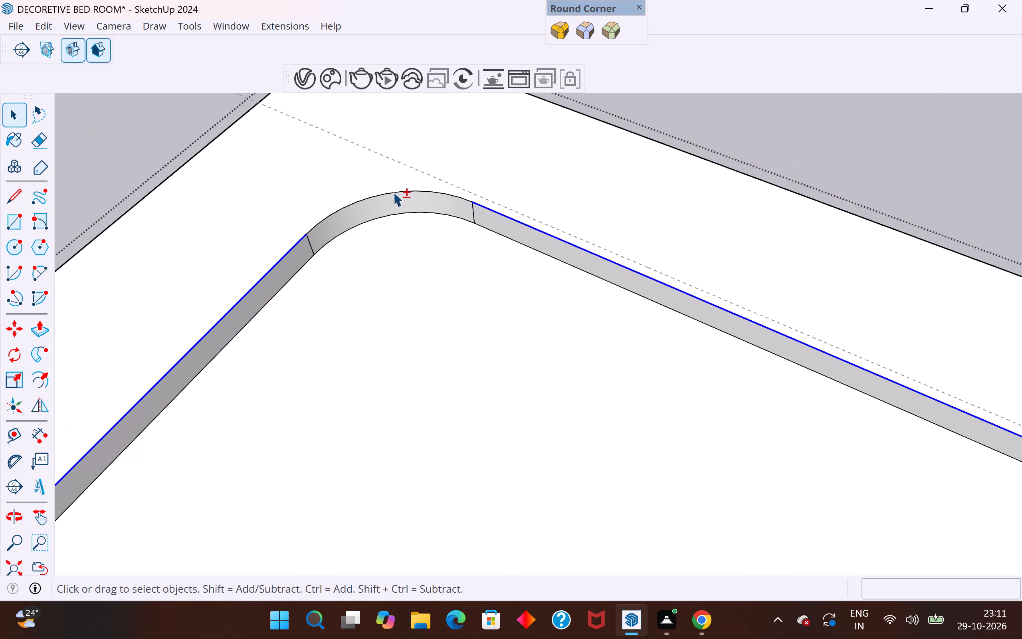
scroll(508, 57, down, 5)
scroll(465, 214, down, 6)
middle_drag(427, 259, 697, 122)
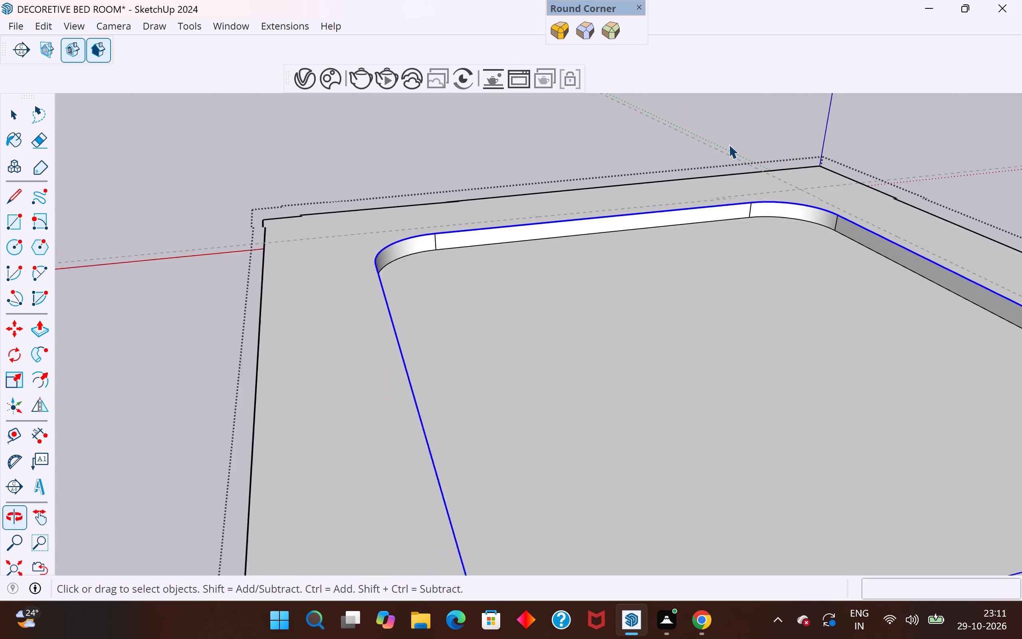
scroll(782, 203, up, 3)
scroll(521, 275, down, 4)
key(m)
scroll(651, 248, up, 2)
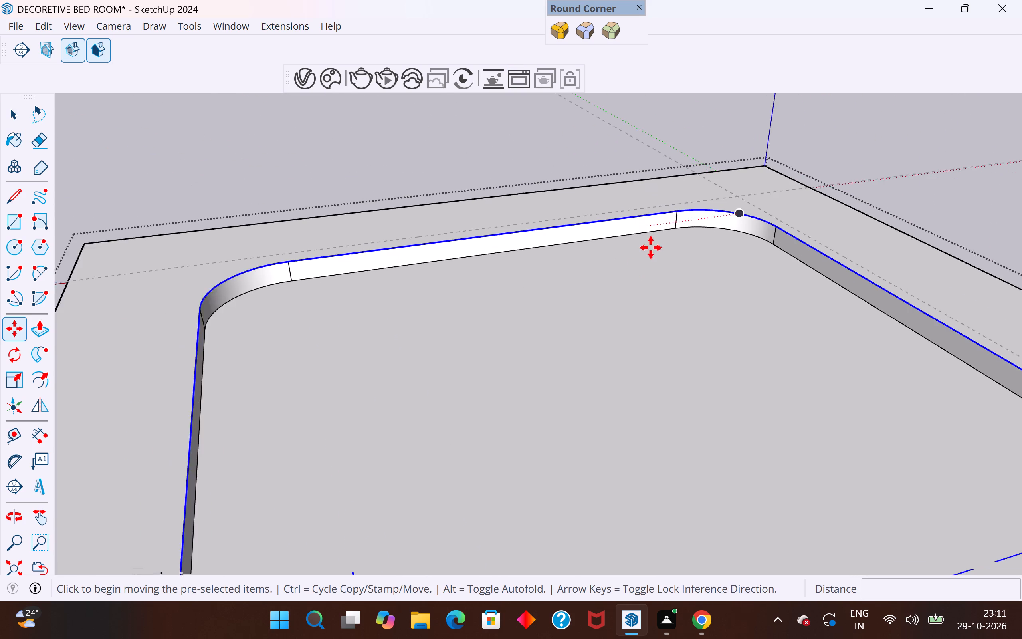
scroll(651, 248, up, 4)
click(684, 205)
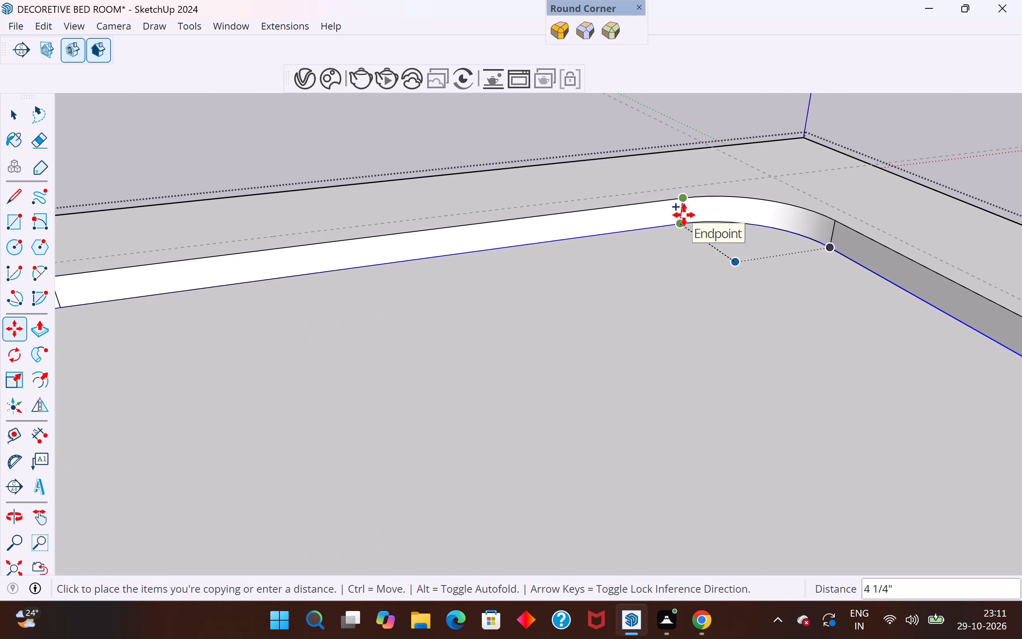
click(684, 211)
click(14, 112)
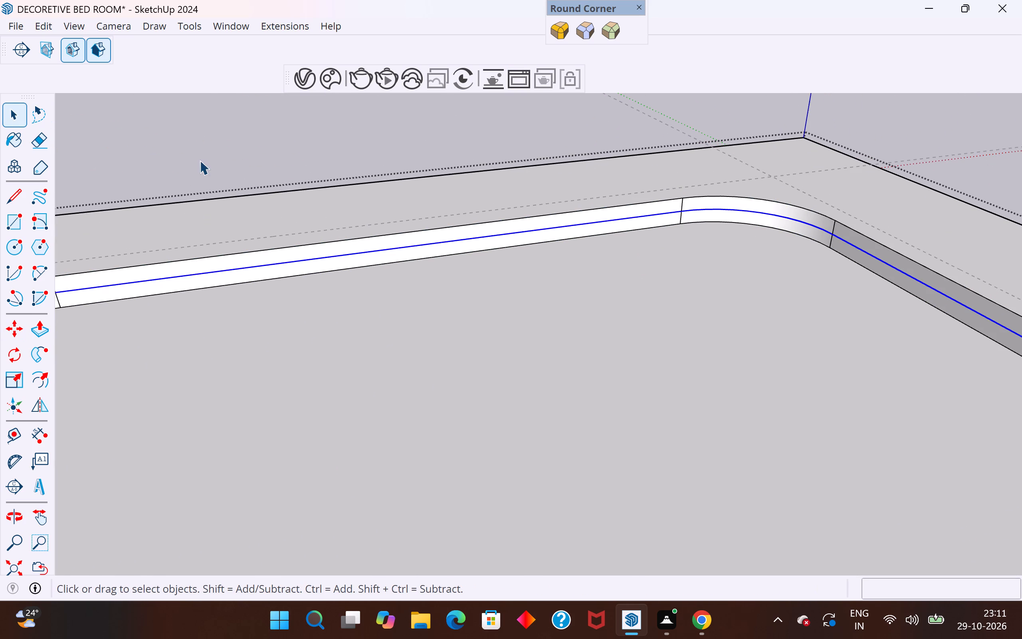
click(200, 160)
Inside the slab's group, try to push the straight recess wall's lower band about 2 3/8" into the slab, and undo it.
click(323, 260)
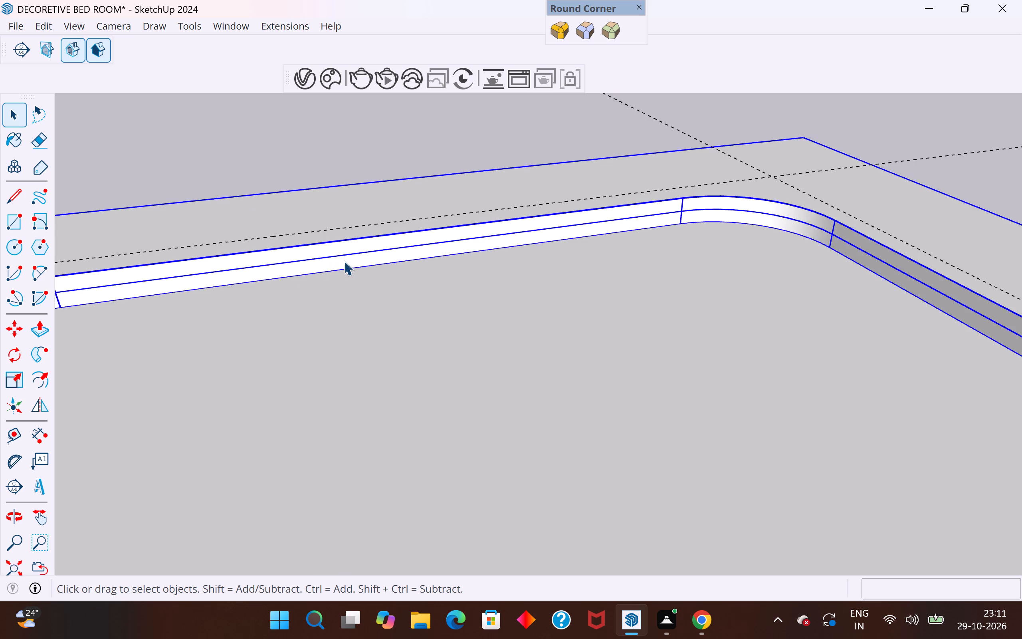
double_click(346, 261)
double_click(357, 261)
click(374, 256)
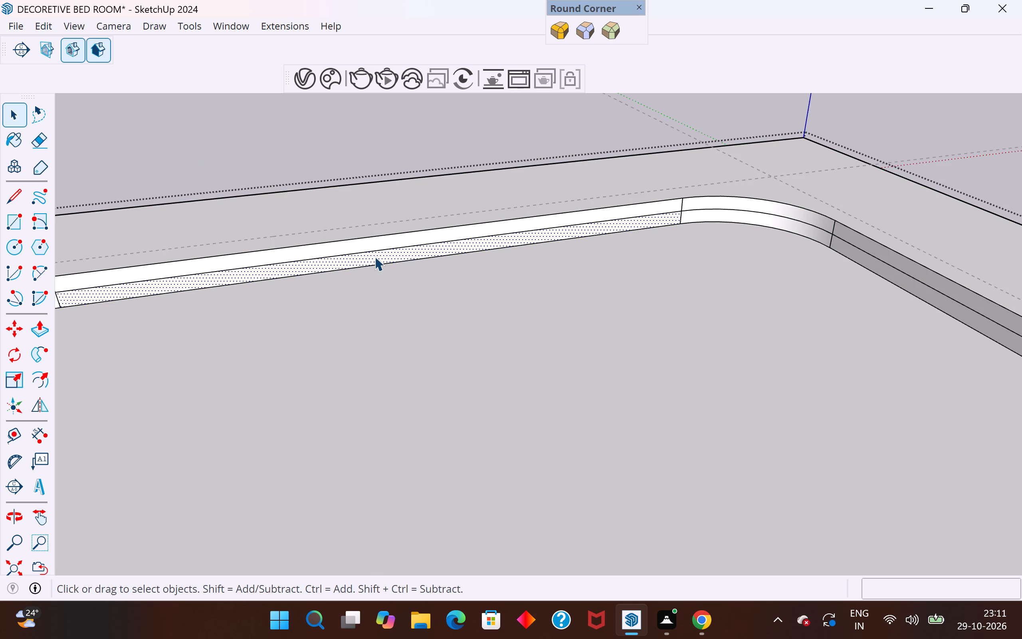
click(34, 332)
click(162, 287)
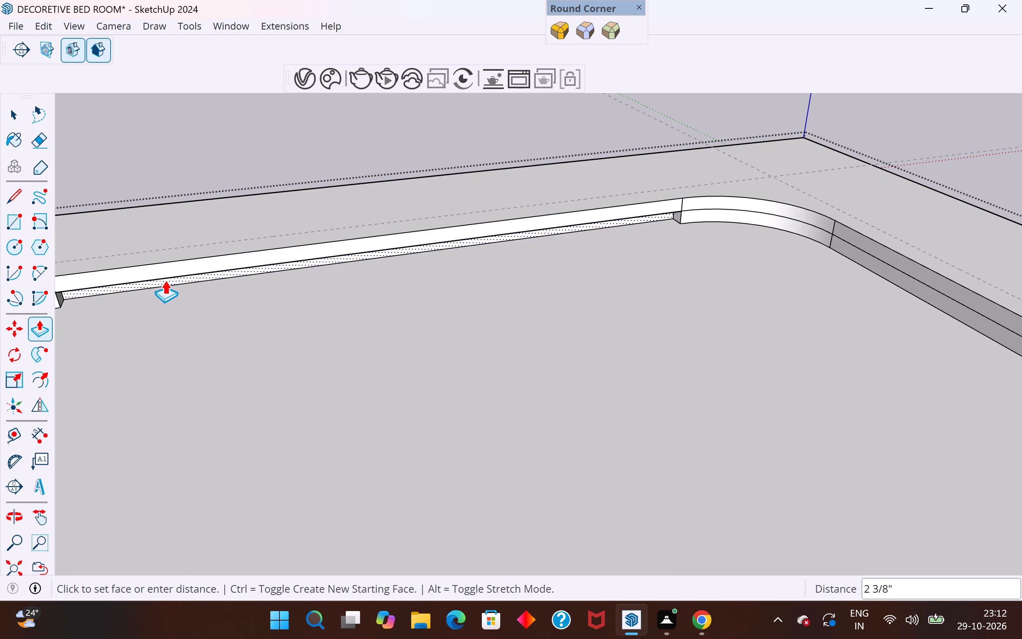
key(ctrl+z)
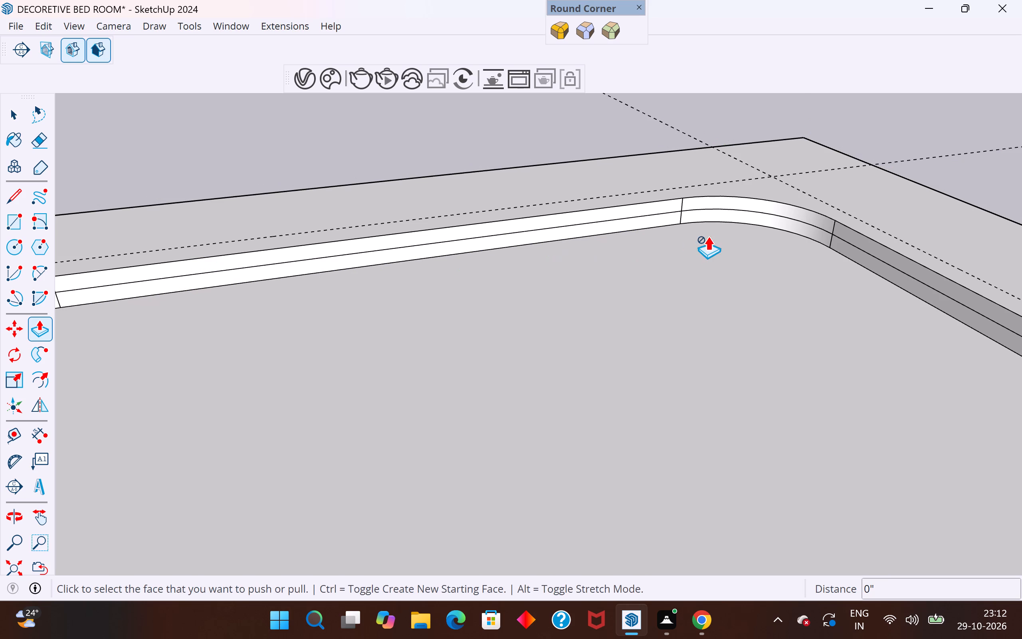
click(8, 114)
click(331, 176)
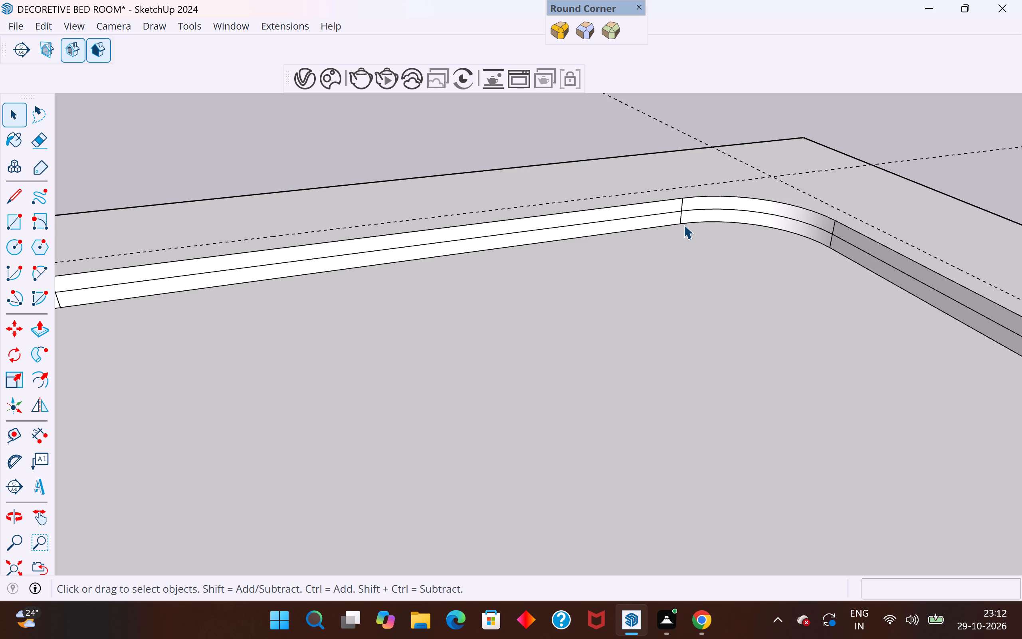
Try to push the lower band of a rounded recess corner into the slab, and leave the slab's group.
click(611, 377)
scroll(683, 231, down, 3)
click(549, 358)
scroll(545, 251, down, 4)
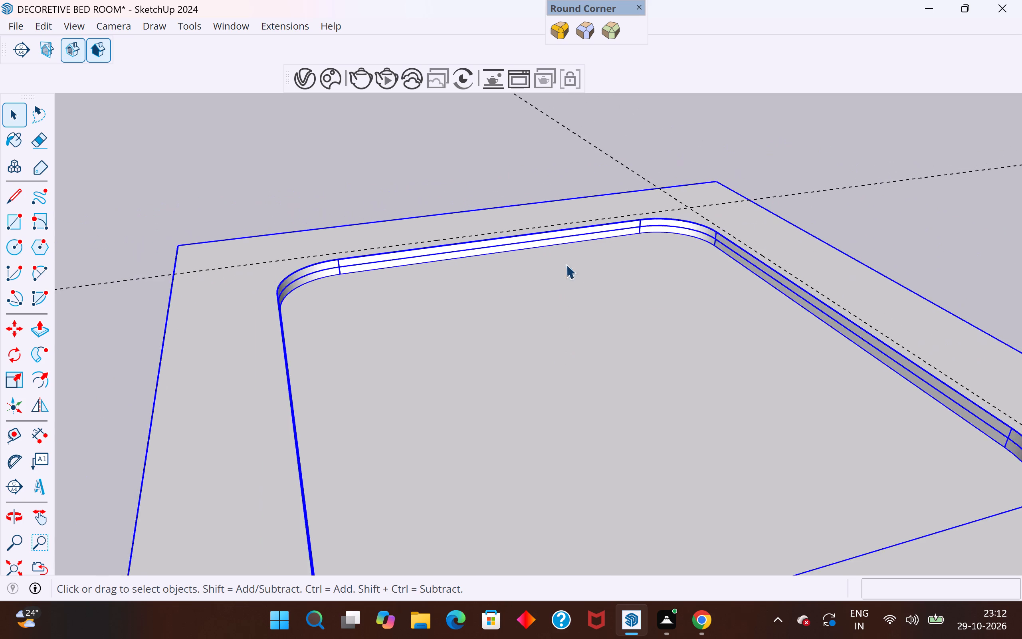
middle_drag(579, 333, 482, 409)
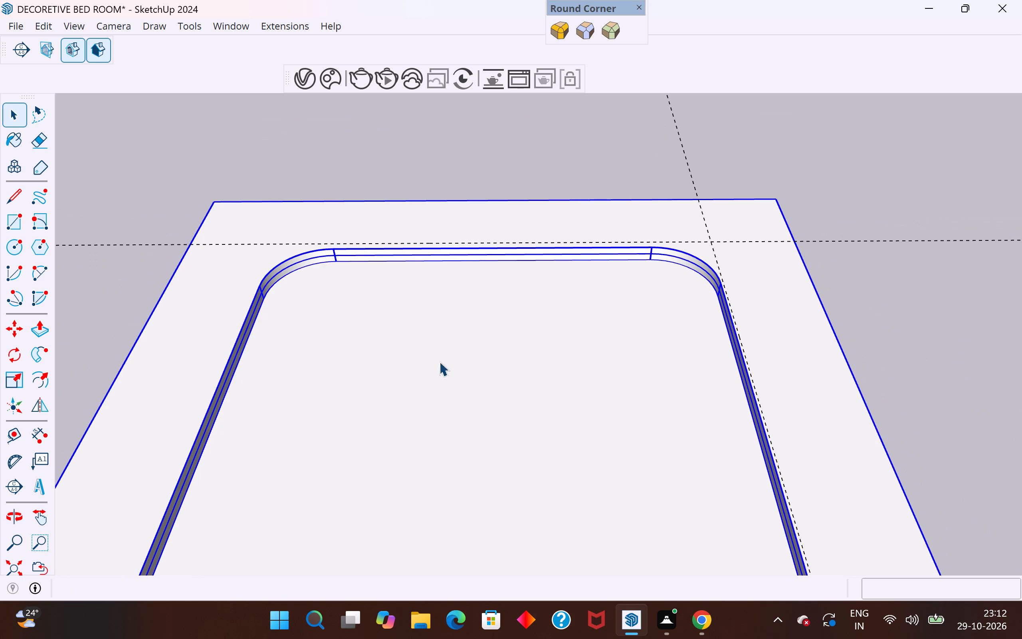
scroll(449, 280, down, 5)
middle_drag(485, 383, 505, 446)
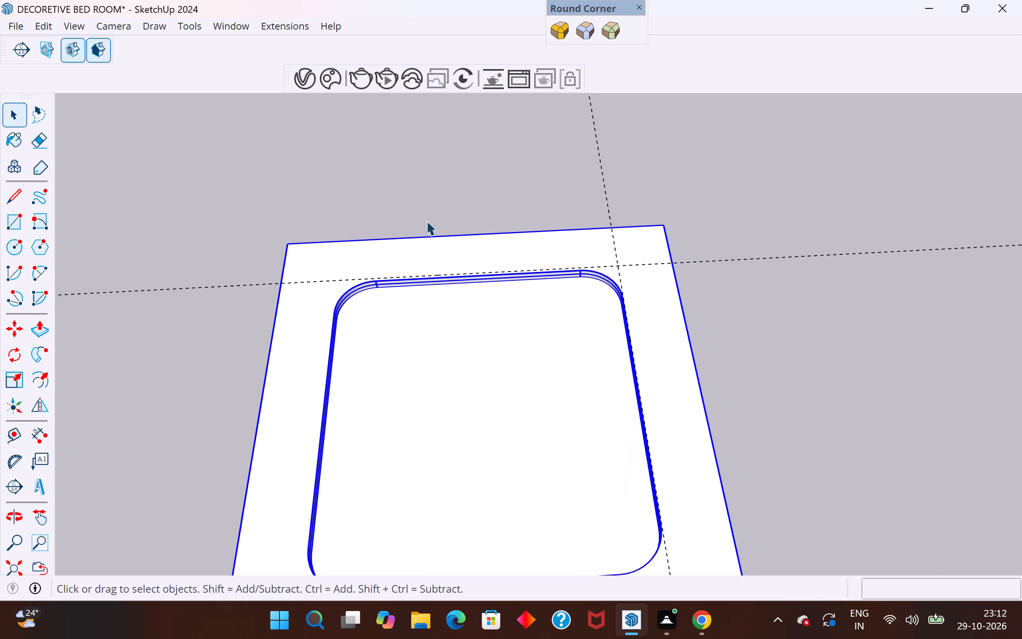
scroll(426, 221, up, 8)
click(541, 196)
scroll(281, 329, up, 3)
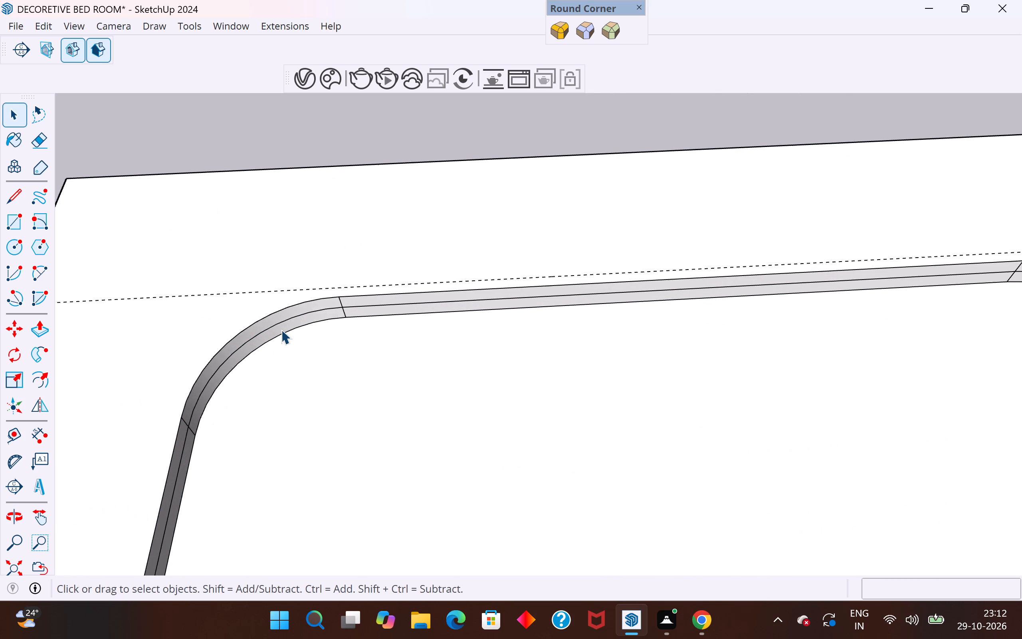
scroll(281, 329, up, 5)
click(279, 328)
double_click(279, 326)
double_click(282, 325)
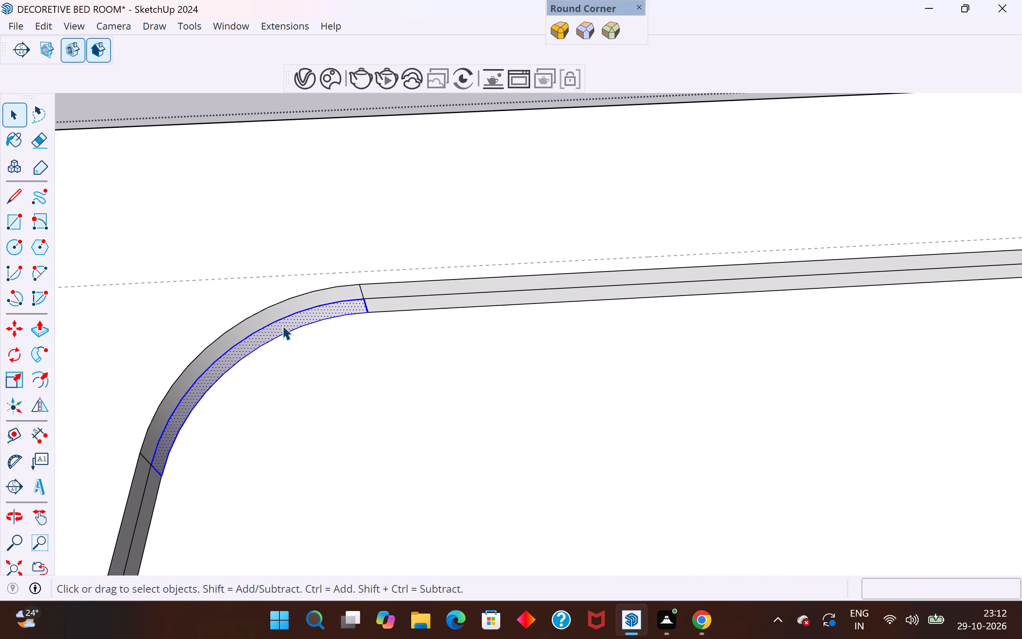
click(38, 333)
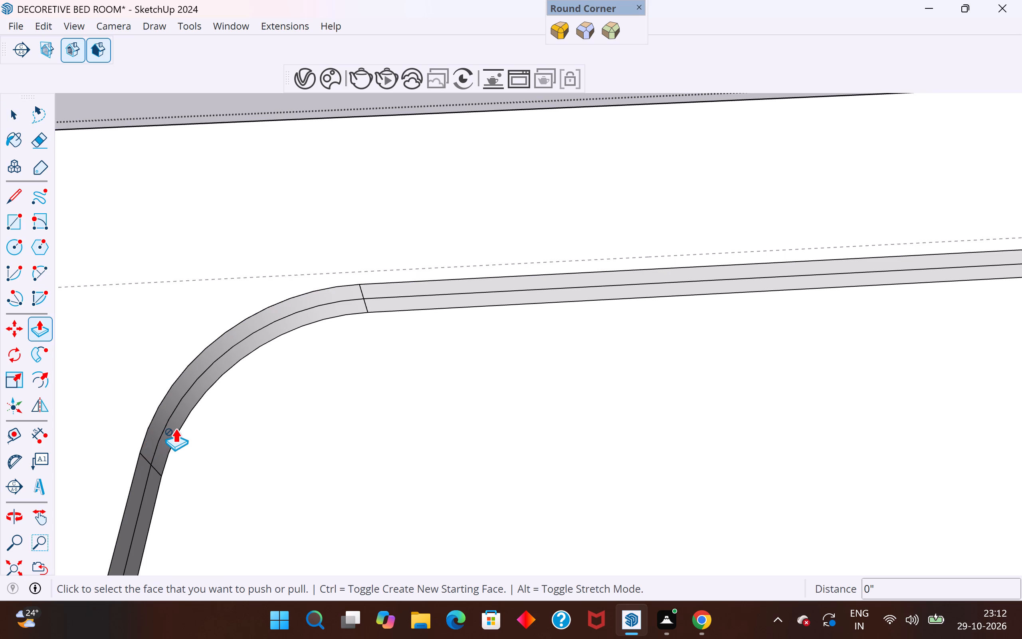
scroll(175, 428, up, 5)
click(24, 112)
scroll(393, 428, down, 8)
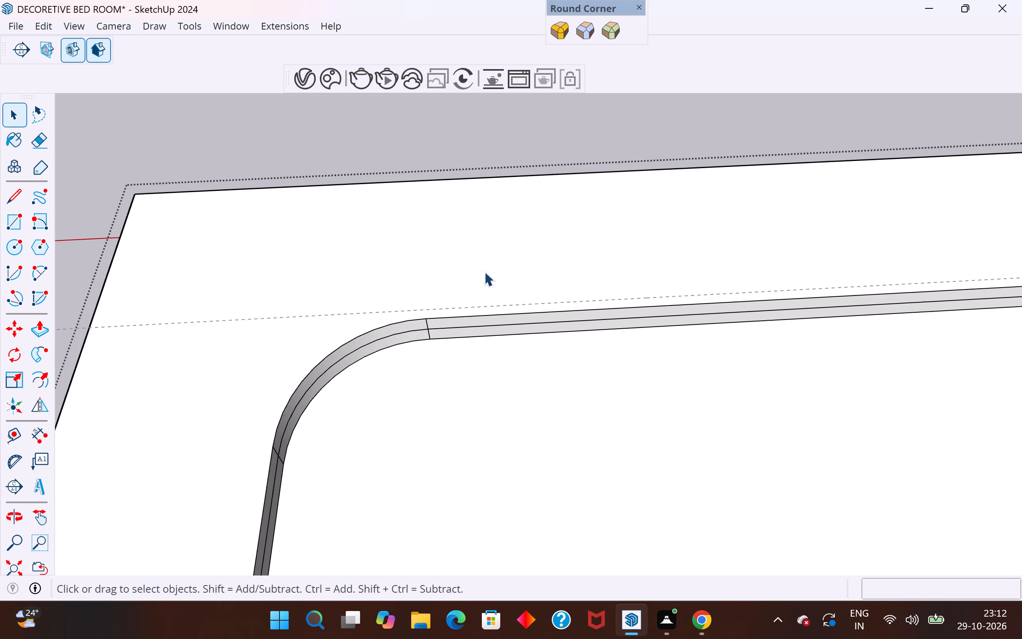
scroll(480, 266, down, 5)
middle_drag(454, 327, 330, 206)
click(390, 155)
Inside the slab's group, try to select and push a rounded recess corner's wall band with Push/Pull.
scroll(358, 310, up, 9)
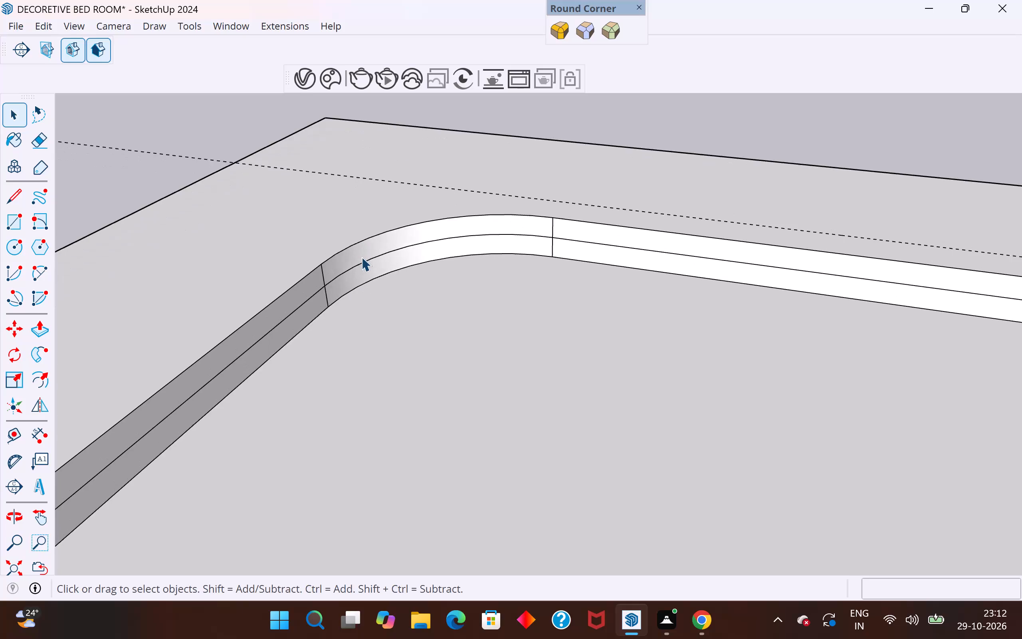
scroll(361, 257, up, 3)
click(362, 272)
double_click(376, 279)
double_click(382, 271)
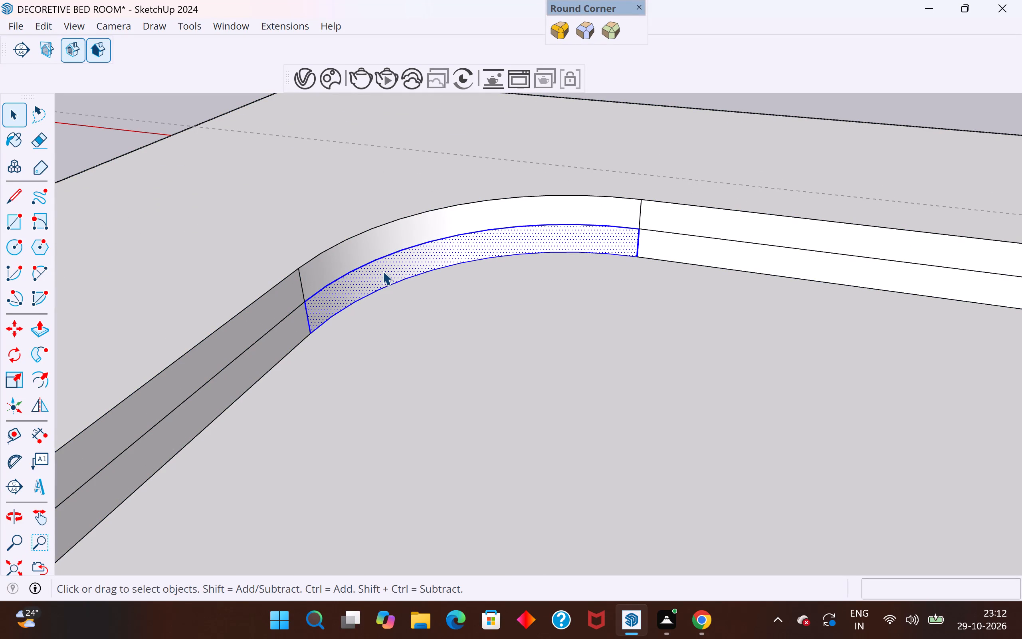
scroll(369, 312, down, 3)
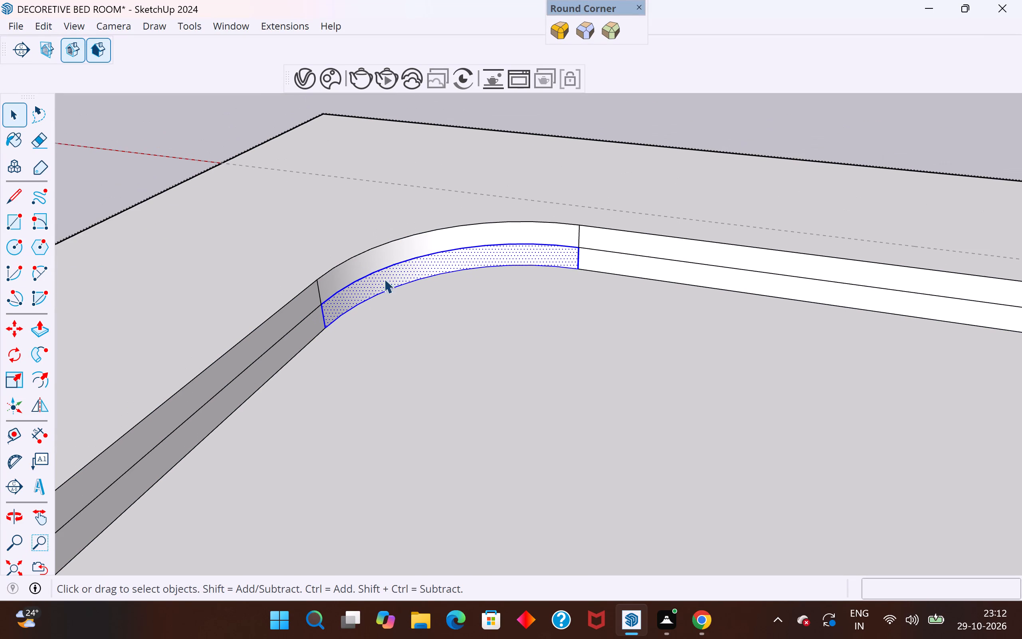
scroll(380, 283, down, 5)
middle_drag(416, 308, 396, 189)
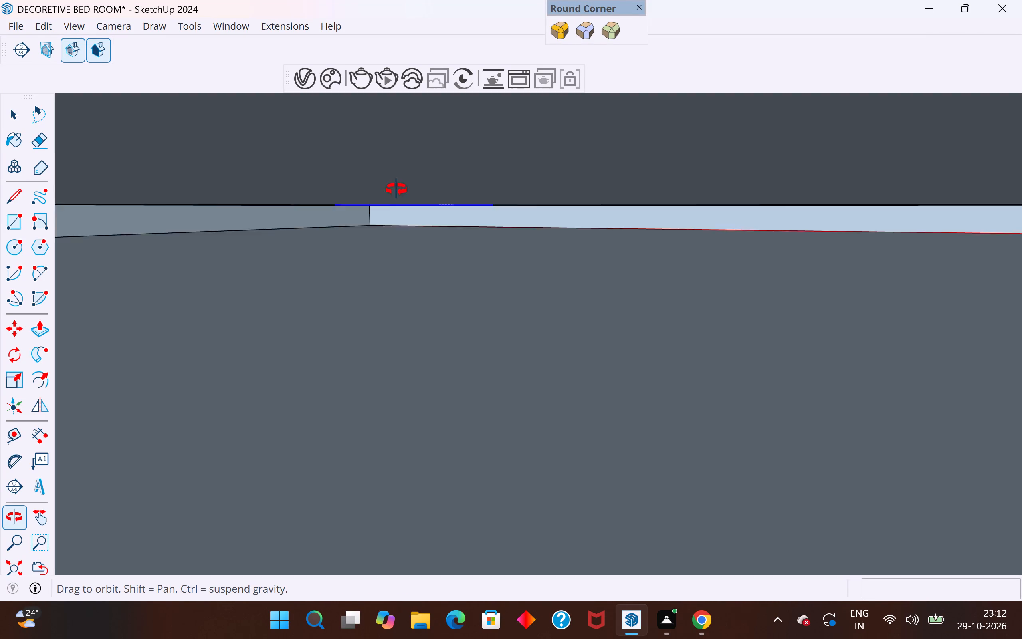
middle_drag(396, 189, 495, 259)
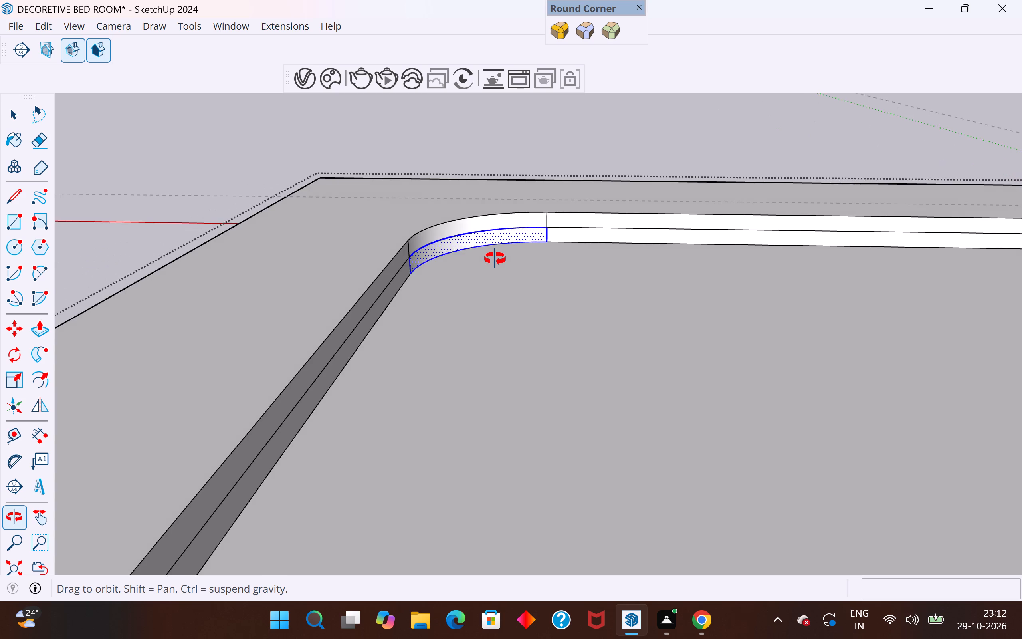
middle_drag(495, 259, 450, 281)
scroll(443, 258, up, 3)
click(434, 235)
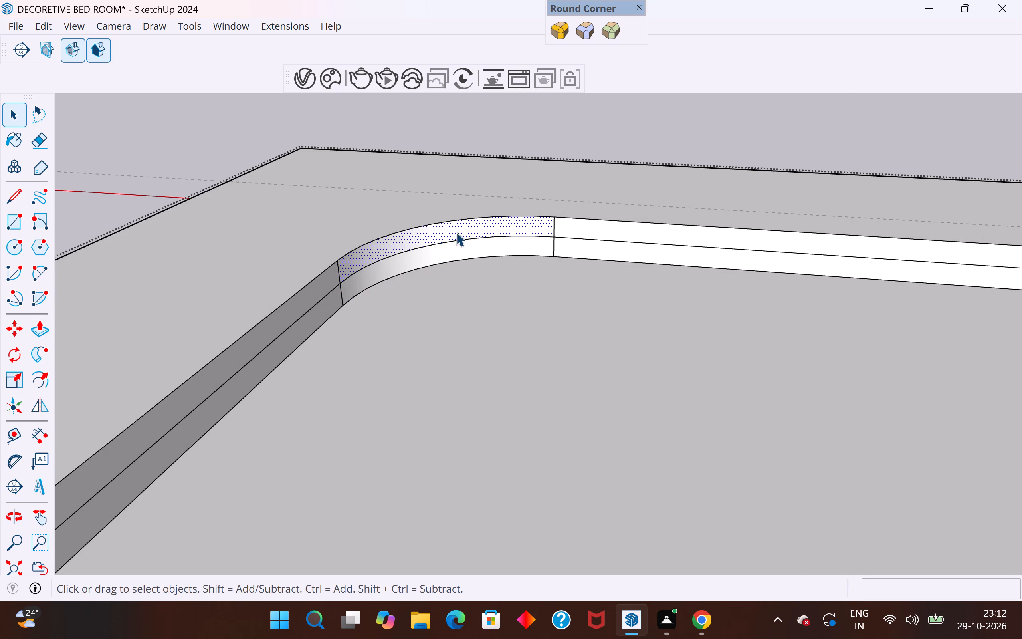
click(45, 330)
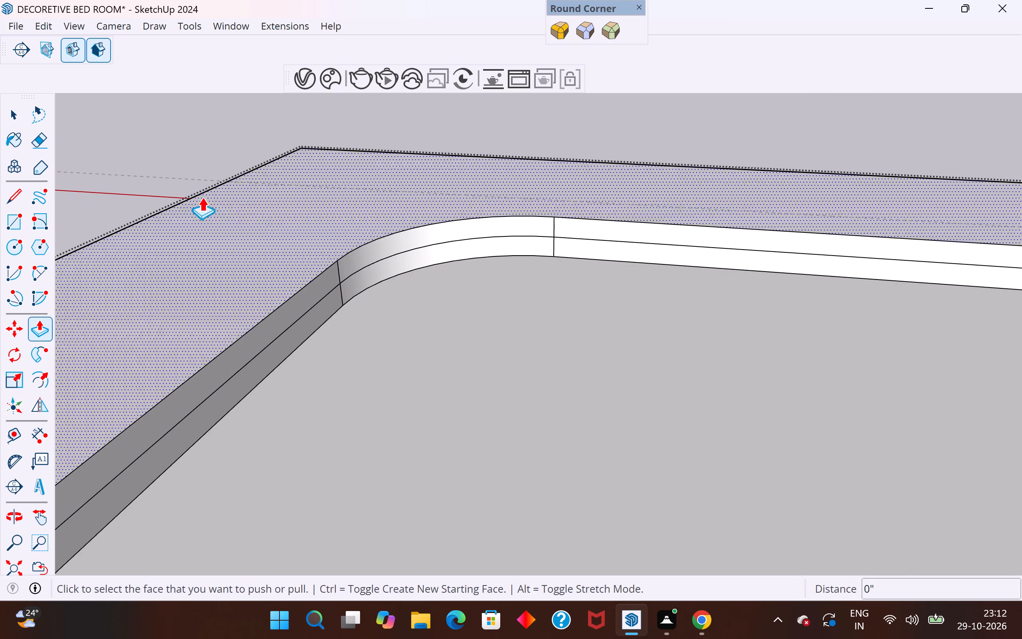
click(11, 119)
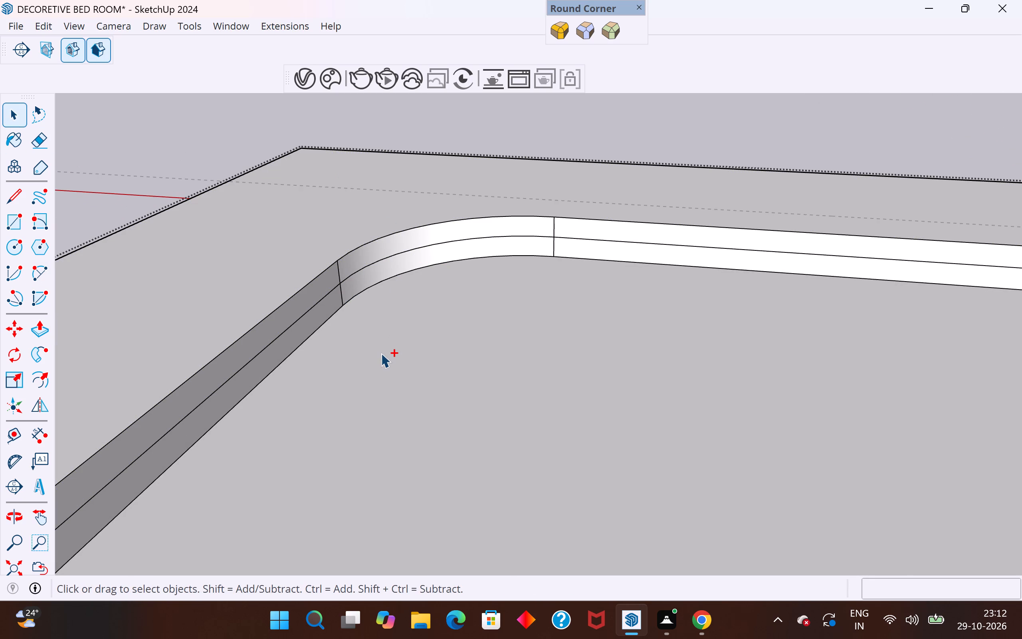
Undo the rim edge copy that splits the recess wall into two bands.
key(ctrl+z)
key(ctrl+z)
key(ctrl+z)
key(ctrl+z)
key(ctrl+z)
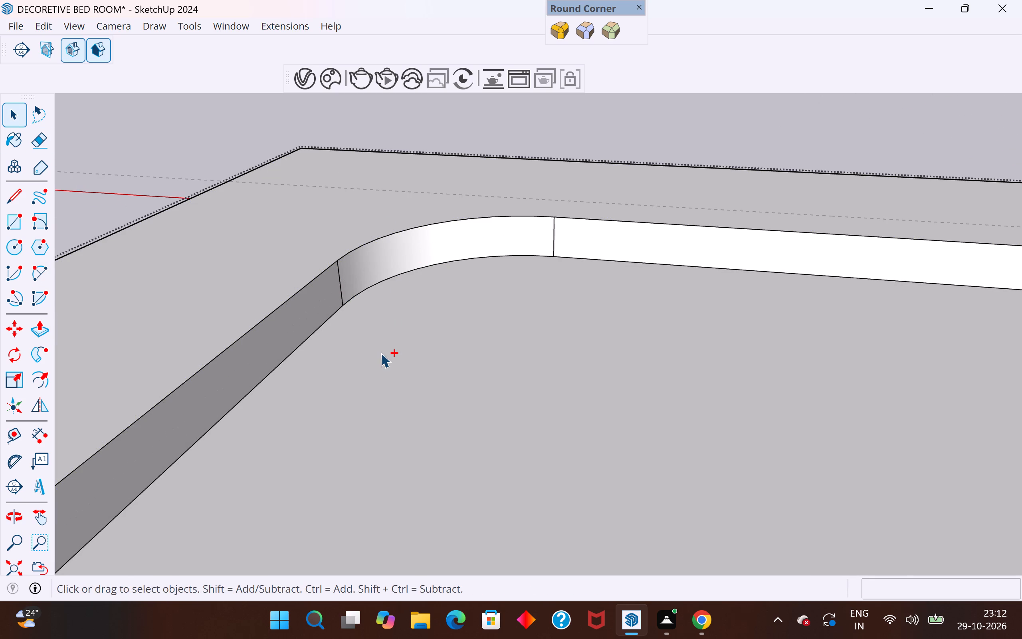
Keep undoing the recess and its rounded corners, back to a plain rectangular outline on the slab's top face.
scroll(418, 264, down, 3)
scroll(427, 331, down, 2)
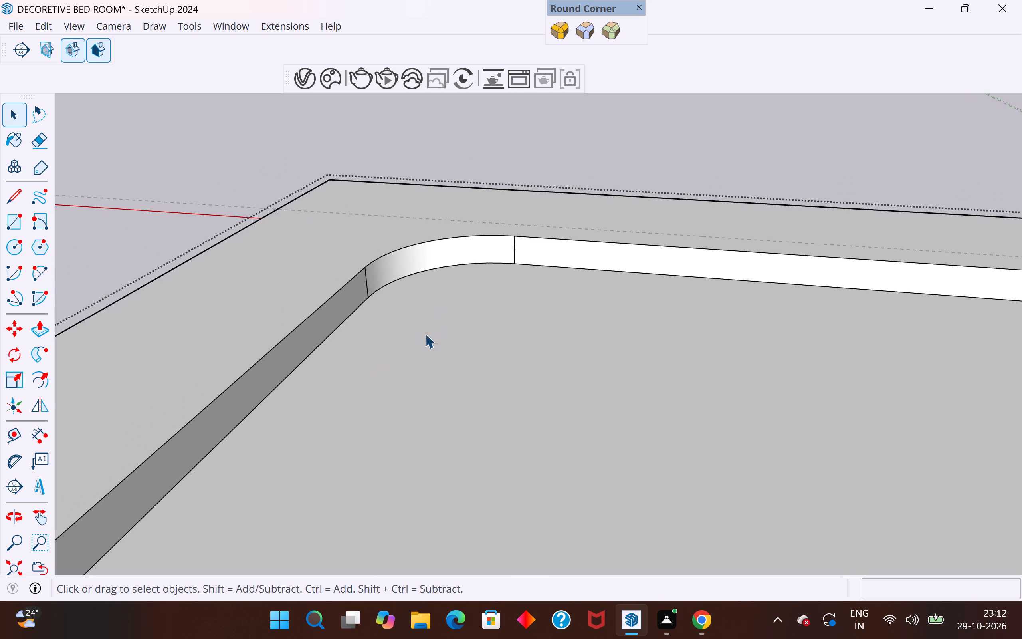
scroll(425, 334, down, 2)
middle_drag(501, 339, 449, 444)
scroll(446, 269, down, 5)
middle_drag(441, 370, 406, 417)
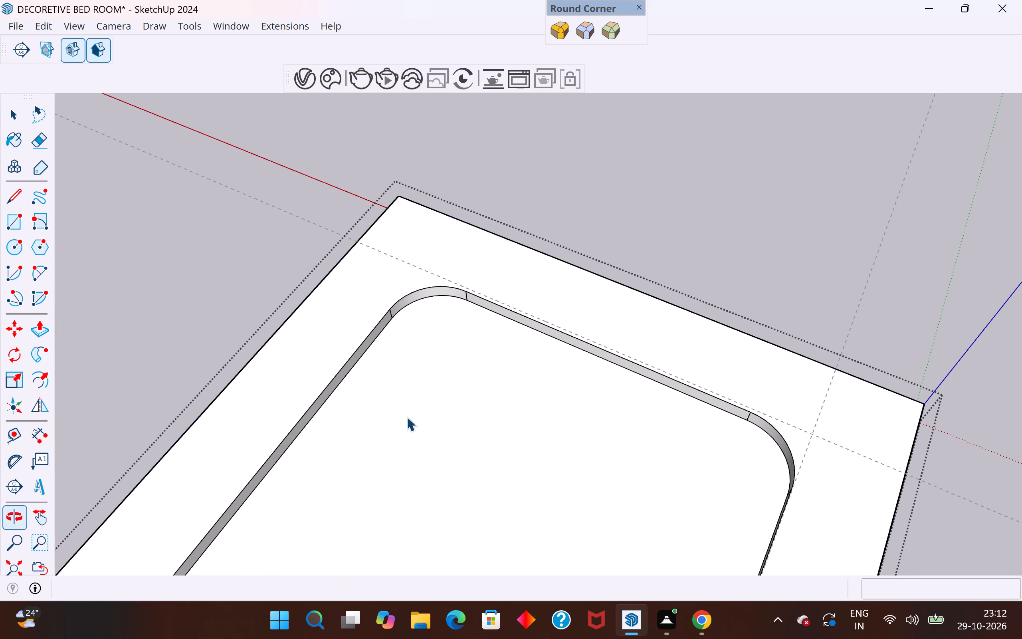
ctrl+click(406, 411)
key(ctrl+z)
ctrl+click(406, 411)
key(ctrl+z)
key(ctrl+z)
key(ctrl+z)
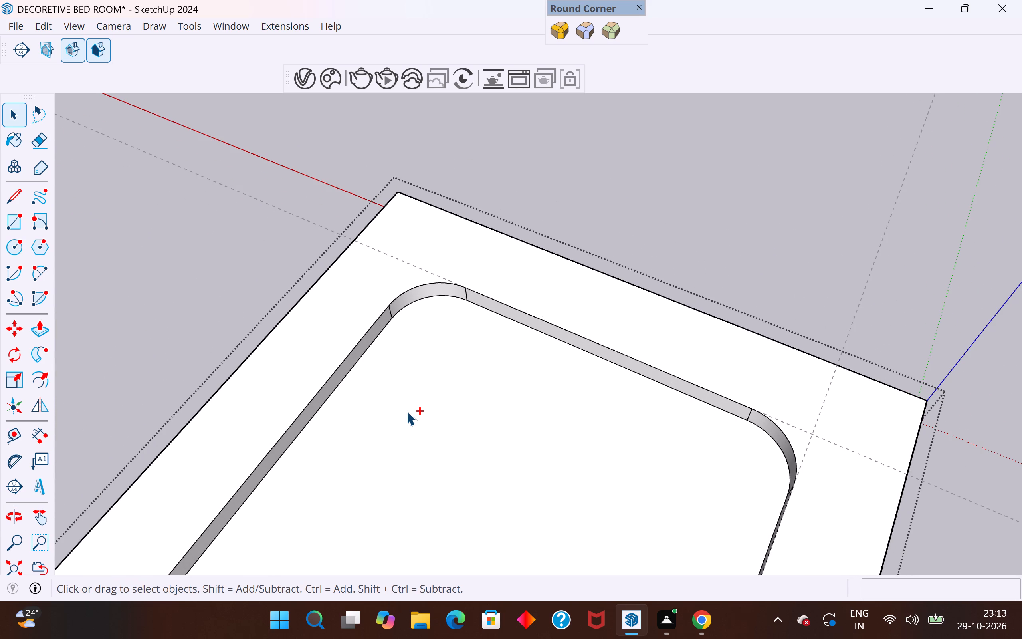
key(ctrl+z)
key(ctrl+z)
key(ctrl+z)
key(ctrl+z)
ctrl+click(406, 411)
key(ctrl+z)
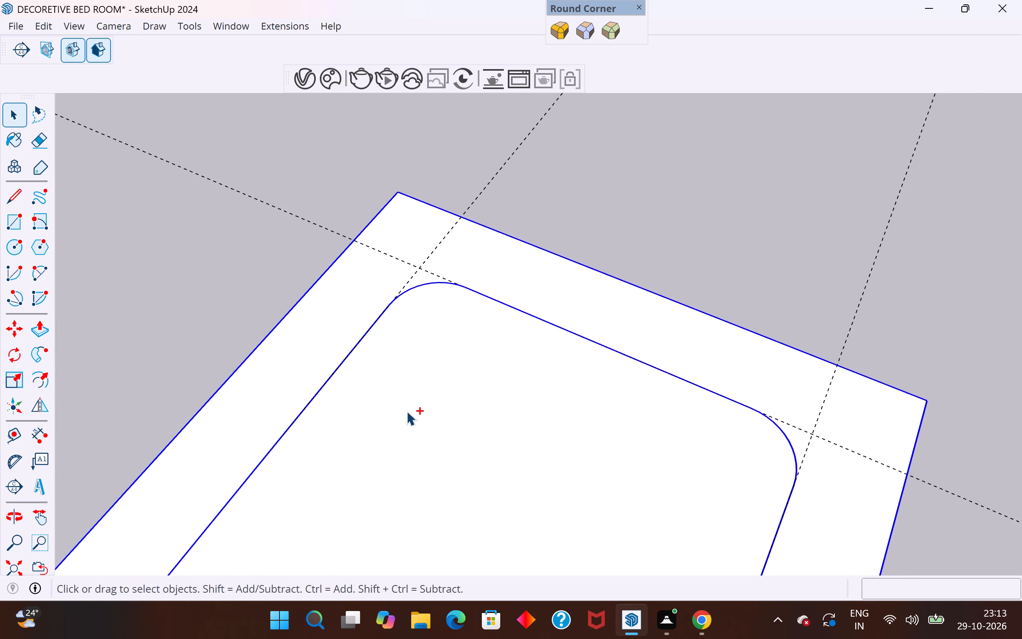
key(ctrl+z)
key(ctrl+z)
key(ctrl+z)
key(ctrl+z)
key(ctrl+z)
key(ctrl+z)
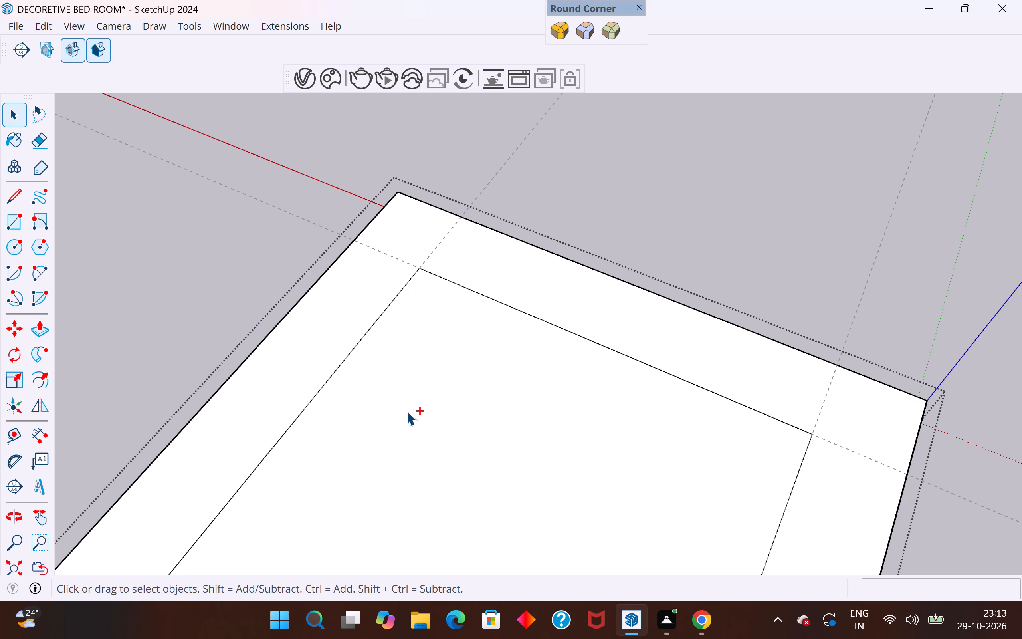
Inside the slab's group, push the inner rectangular face 6" down into the slab, and leave the group.
scroll(533, 195, down, 6)
scroll(508, 272, down, 5)
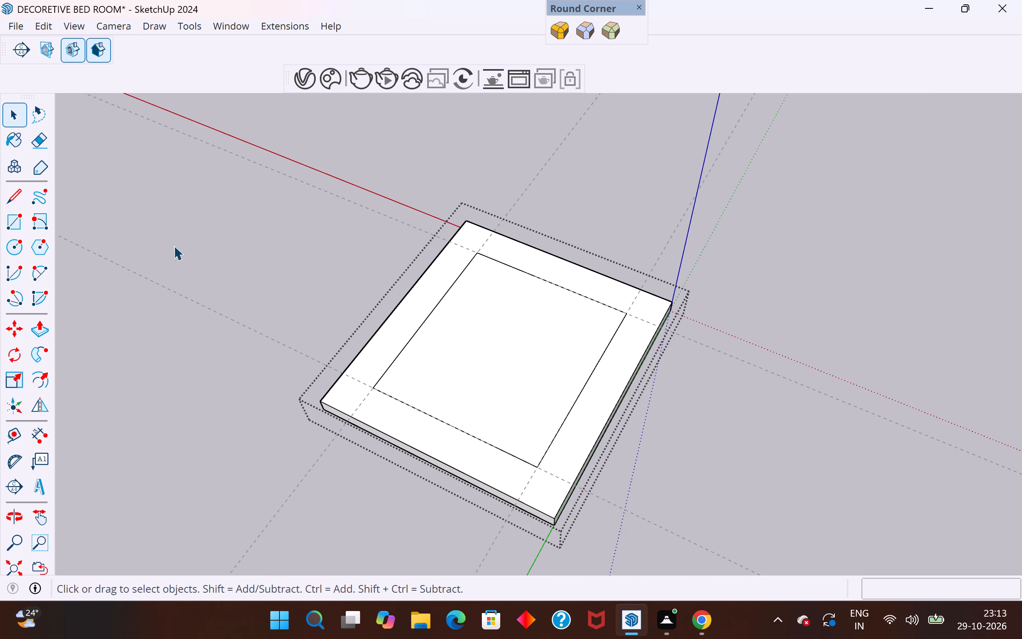
click(244, 230)
click(505, 402)
double_click(528, 354)
click(534, 335)
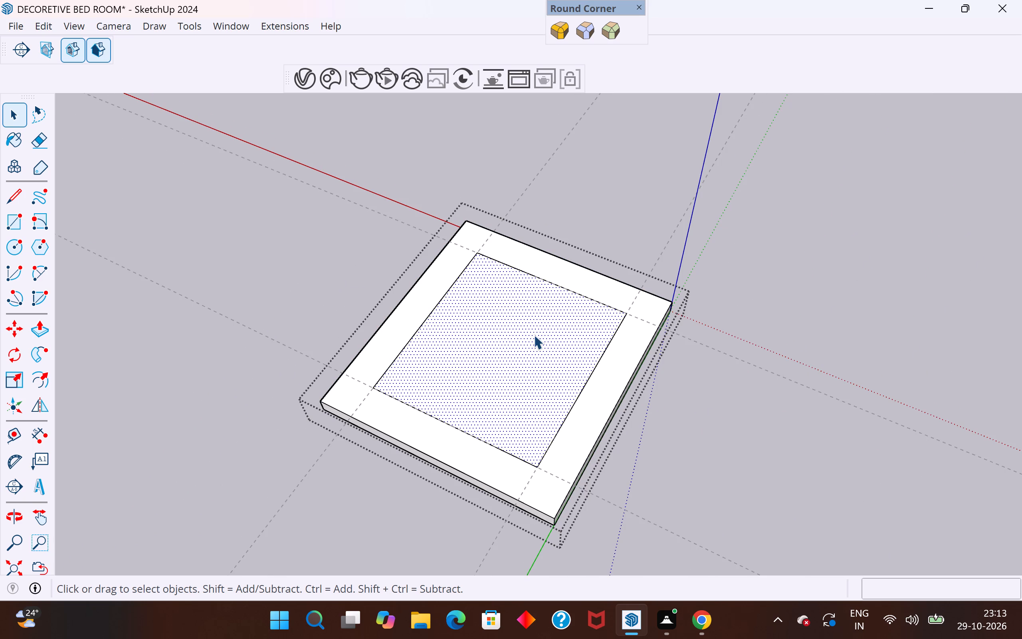
click(45, 327)
click(452, 321)
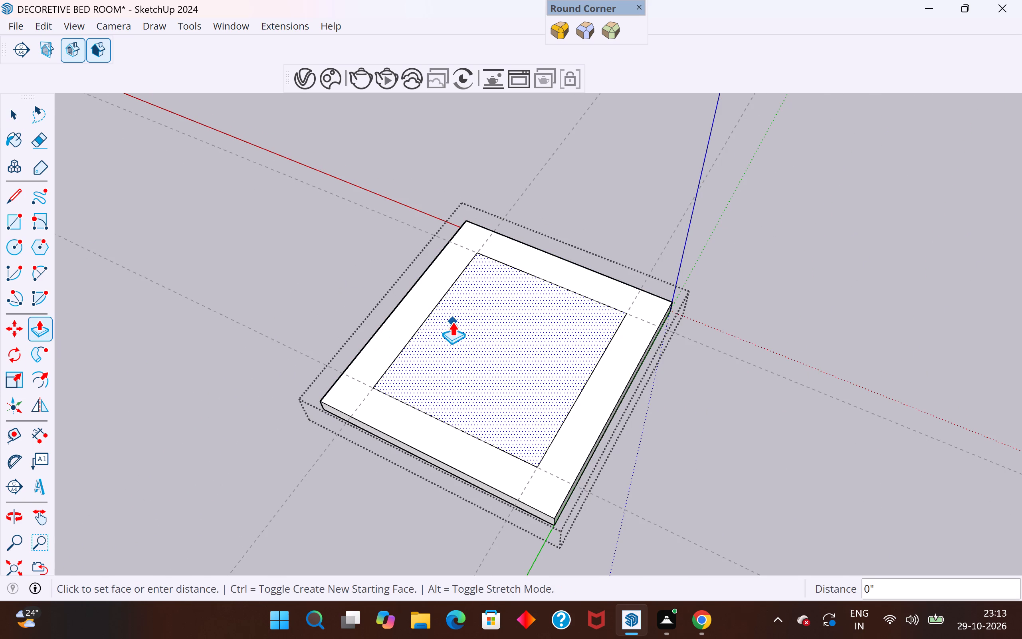
scroll(452, 326, up, 6)
middle_drag(452, 326, 451, 225)
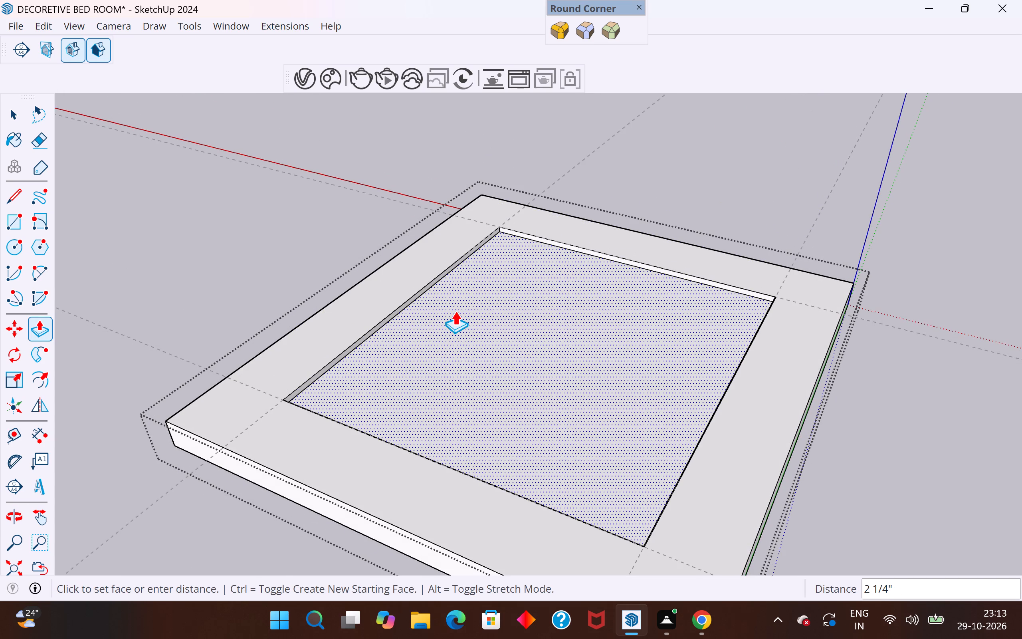
text(6")
key(Return)
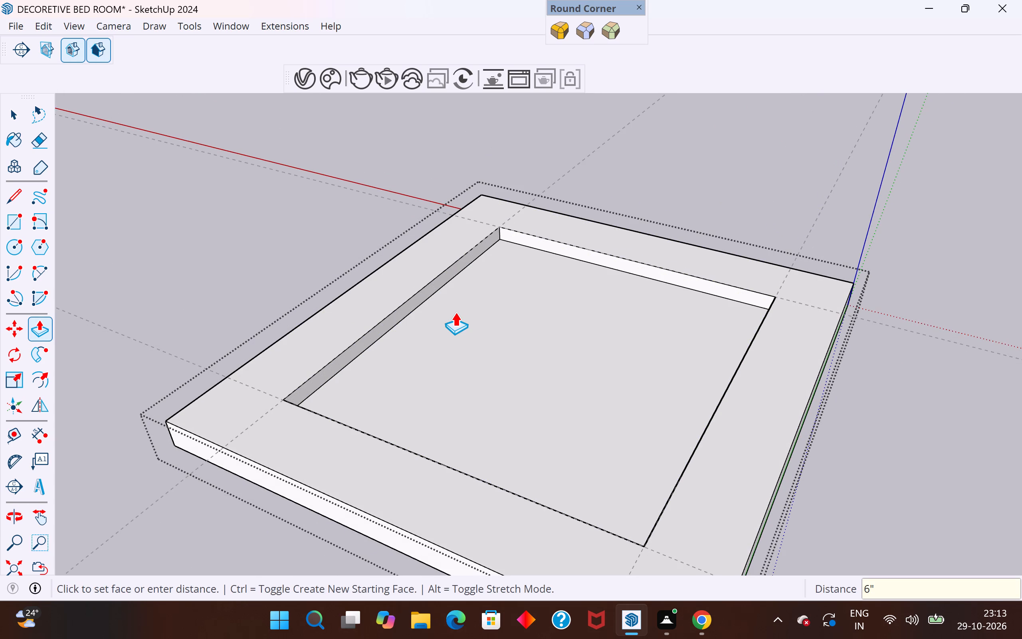
click(20, 112)
click(202, 199)
Delete the guide line running along one short edge of the rectangular recess.
middle_drag(426, 352, 566, 333)
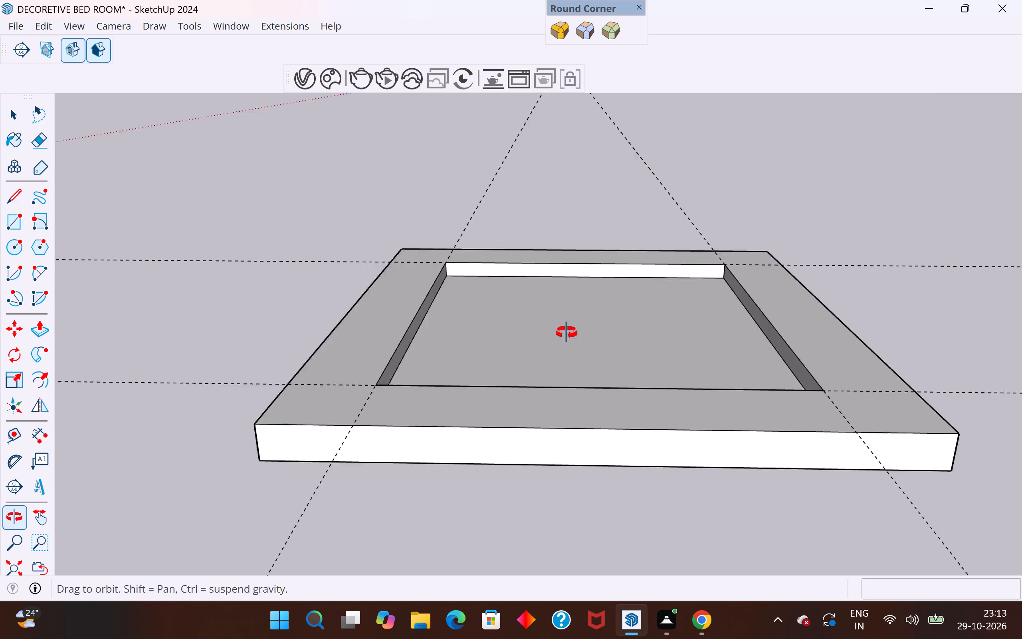
middle_drag(566, 333, 566, 349)
scroll(536, 237, up, 8)
click(604, 252)
click(604, 252)
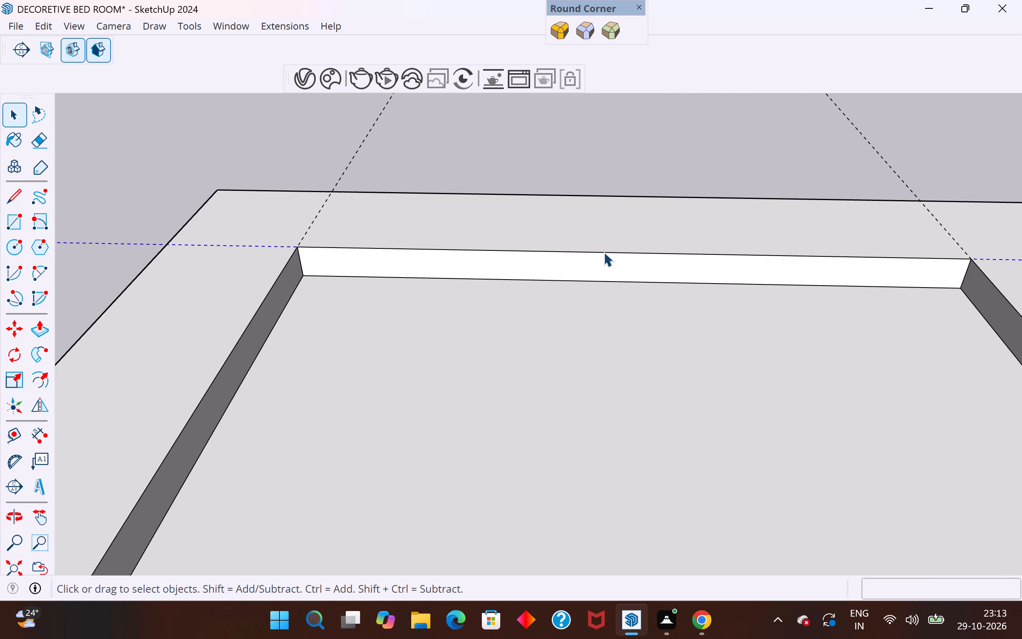
double_click(611, 252)
click(620, 146)
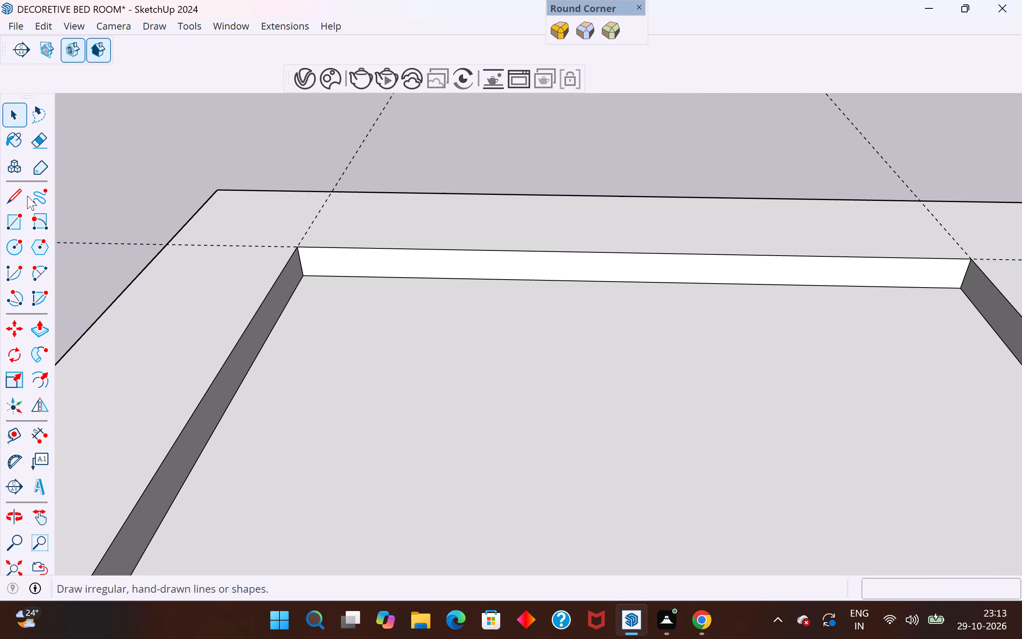
click(127, 244)
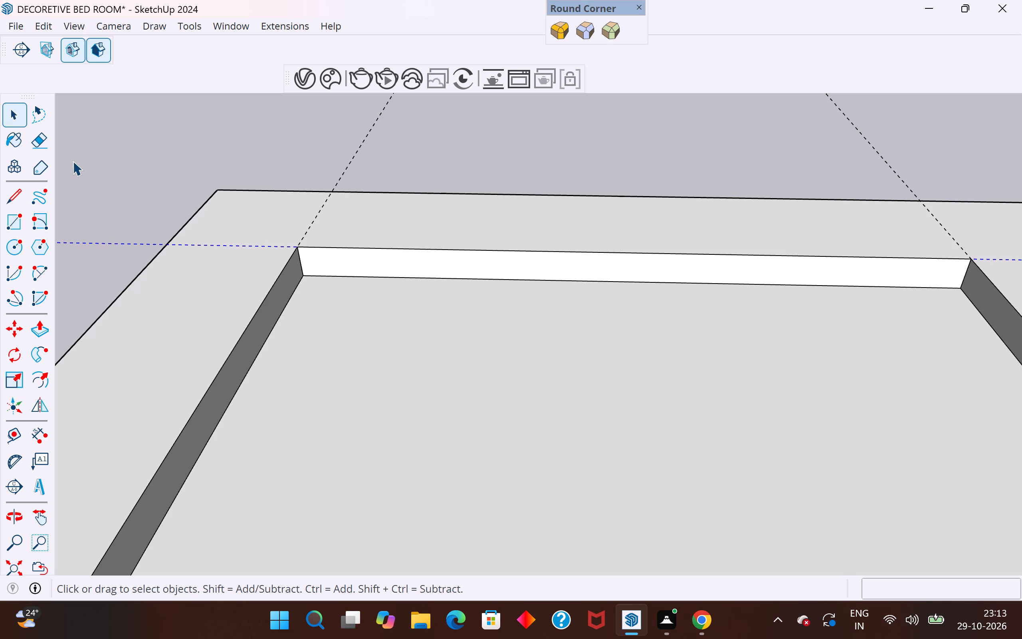
key(Delete)
Delete the three remaining guide lines that extend from the recess's other edges.
drag(354, 141, 342, 139)
click(355, 147)
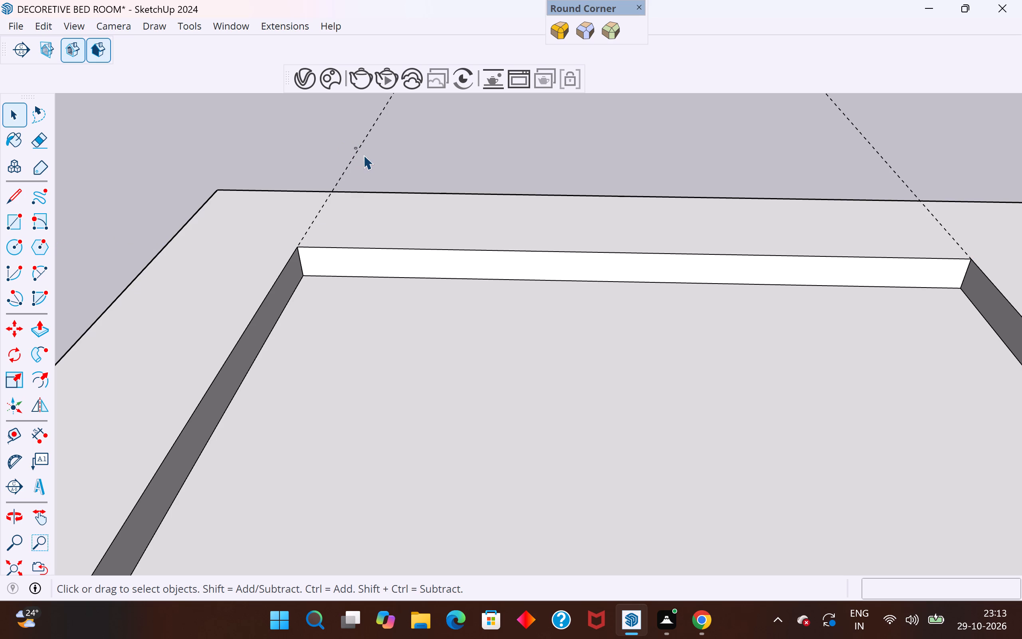
click(364, 154)
click(358, 148)
key(Delete)
drag(883, 137, 833, 153)
key(Delete)
scroll(581, 229, down, 5)
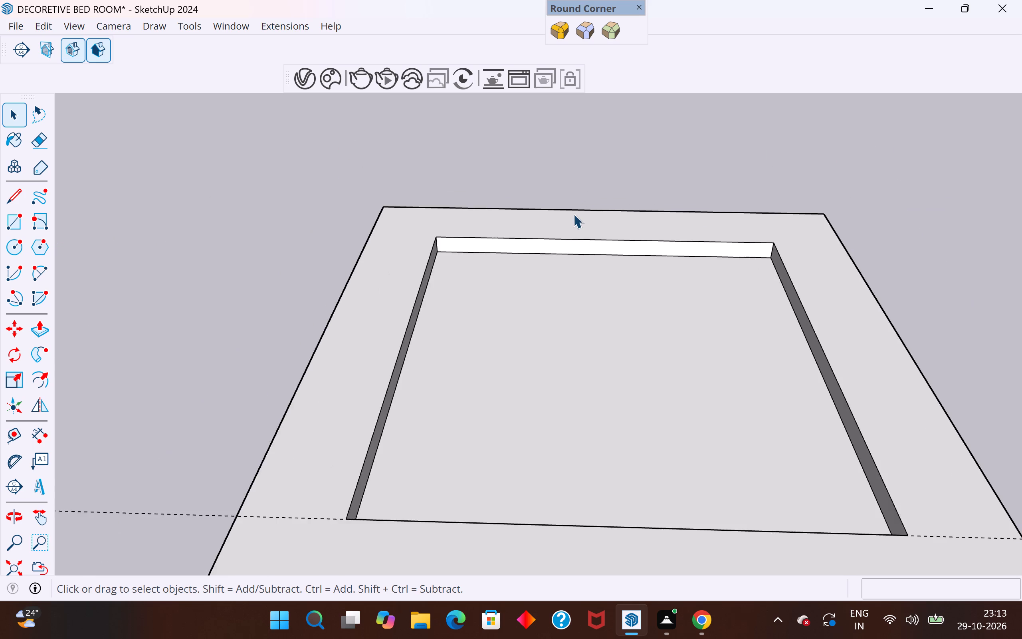
scroll(573, 214, down, 8)
middle_drag(746, 292, 499, 346)
drag(398, 226, 322, 276)
key(Delete)
Examine the recessed ceiling slab alongside the bedroom model and the reference image.
scroll(535, 214, down, 2)
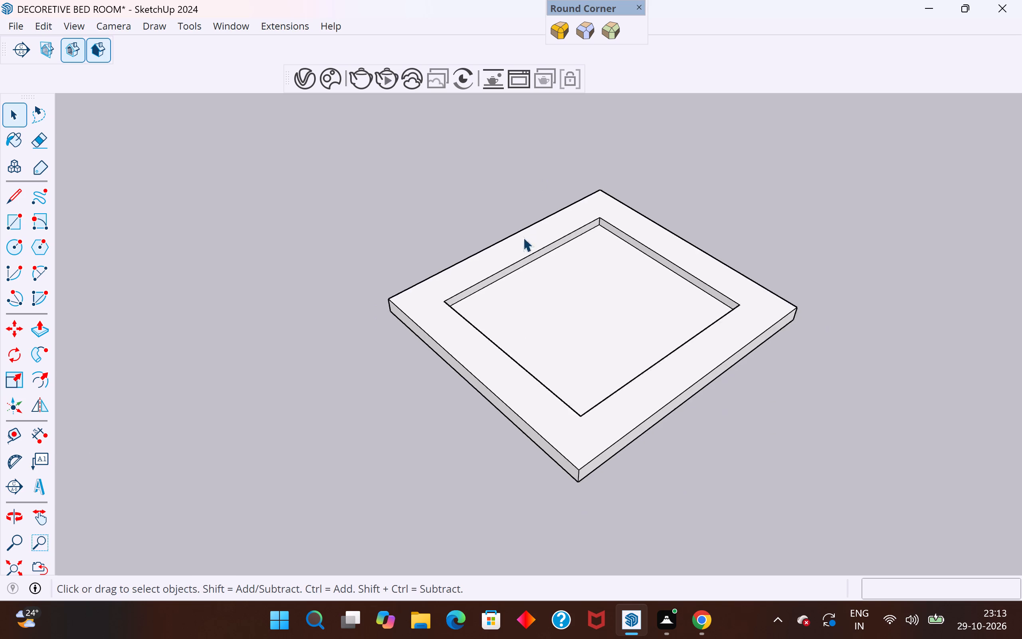
scroll(523, 237, down, 3)
middle_drag(697, 276, 339, 288)
scroll(433, 357, down, 5)
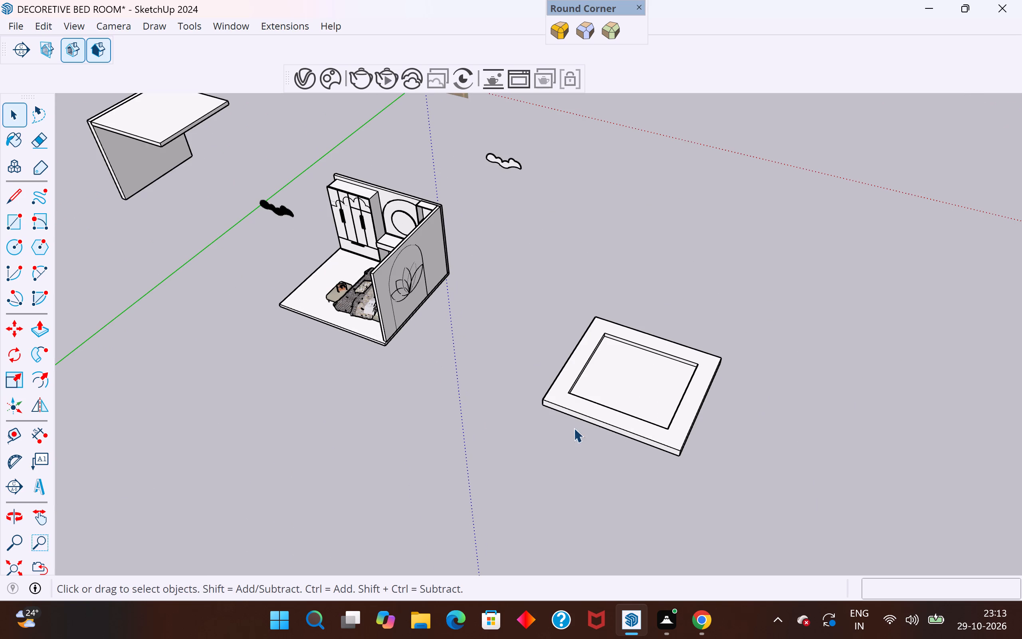
middle_drag(590, 391, 517, 294)
scroll(392, 281, up, 4)
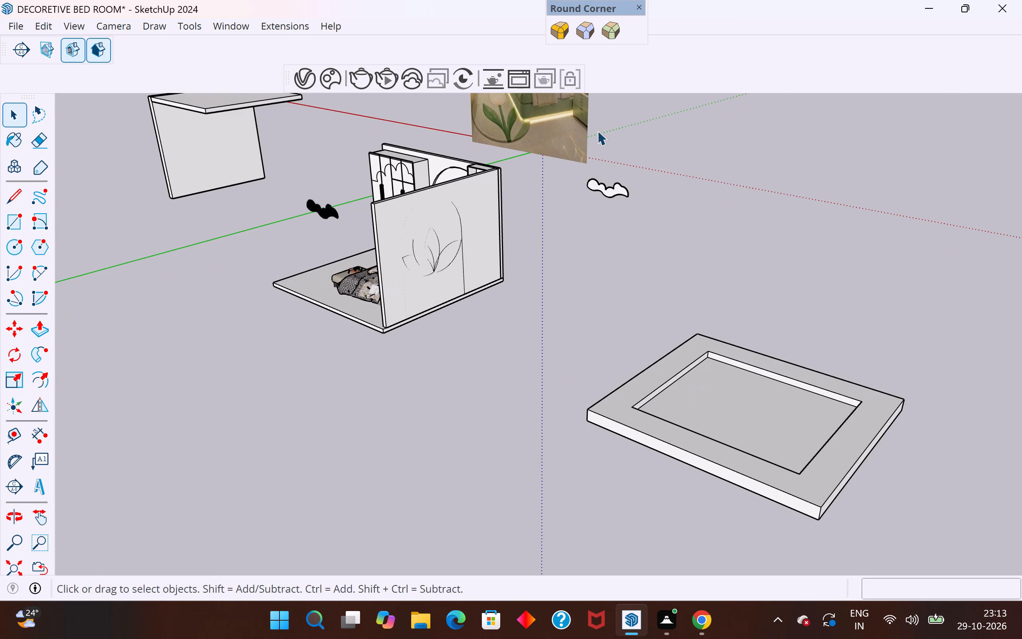
scroll(695, 382, up, 6)
scroll(436, 336, down, 5)
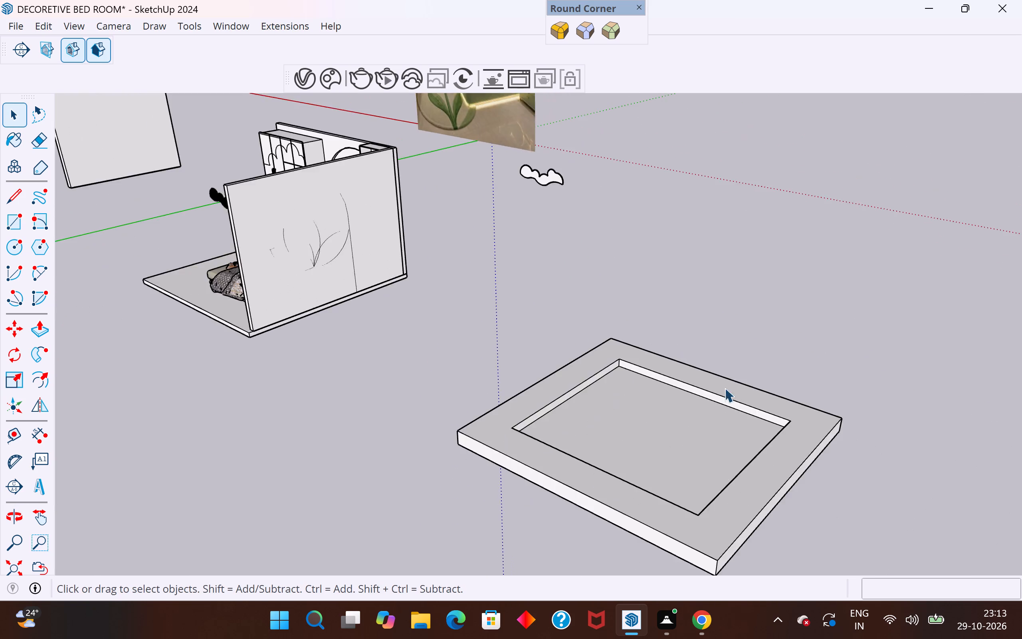
Inside the slab's group, copy the recess's four upper edges 3" down its walls, and leave the group.
scroll(760, 398, up, 4)
scroll(588, 365, up, 8)
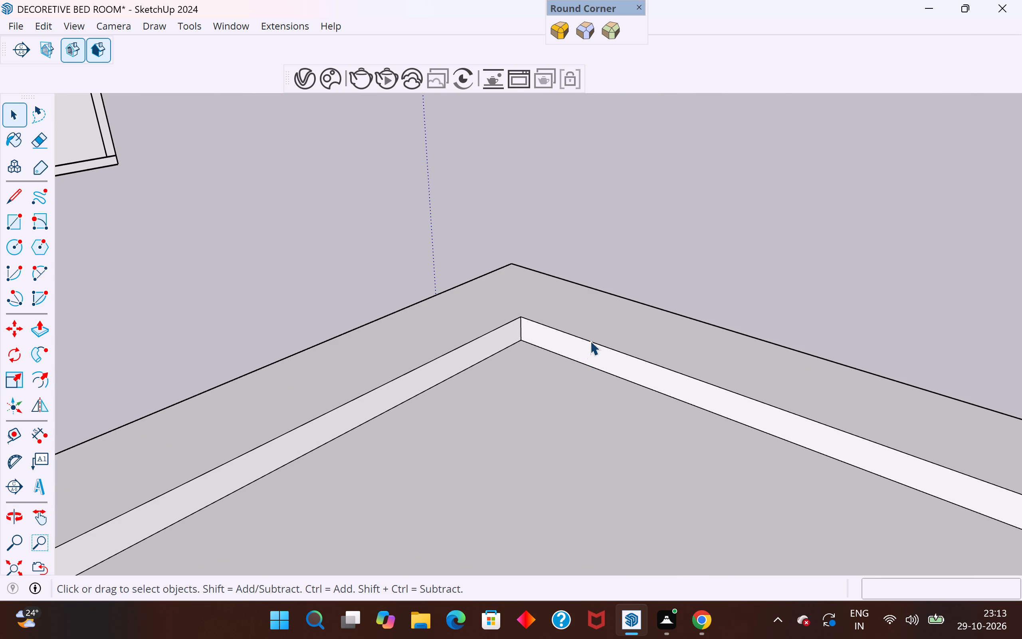
click(591, 338)
click(585, 335)
double_click(589, 341)
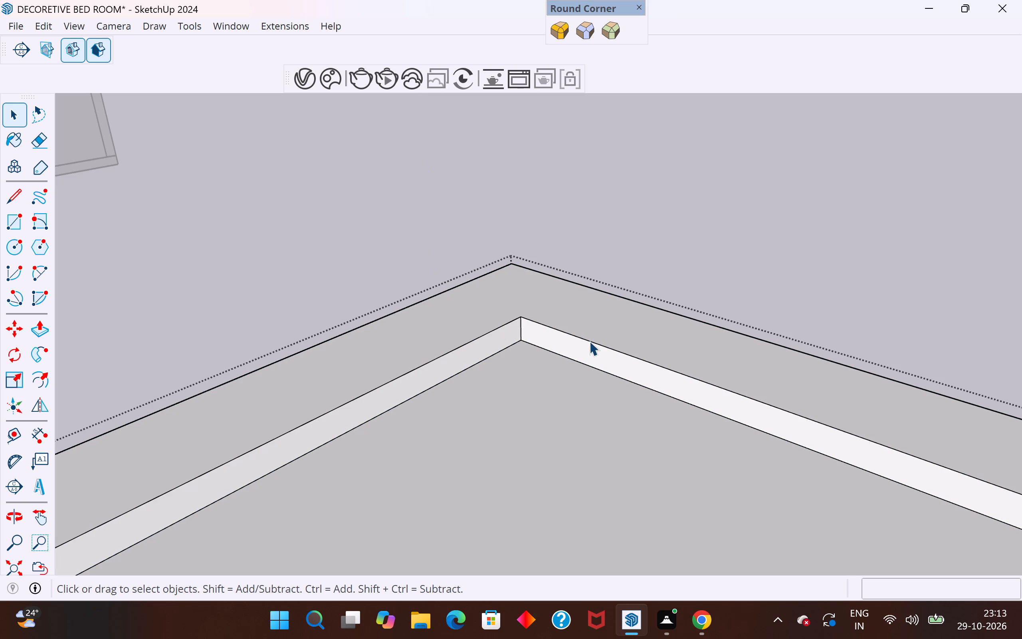
click(589, 341)
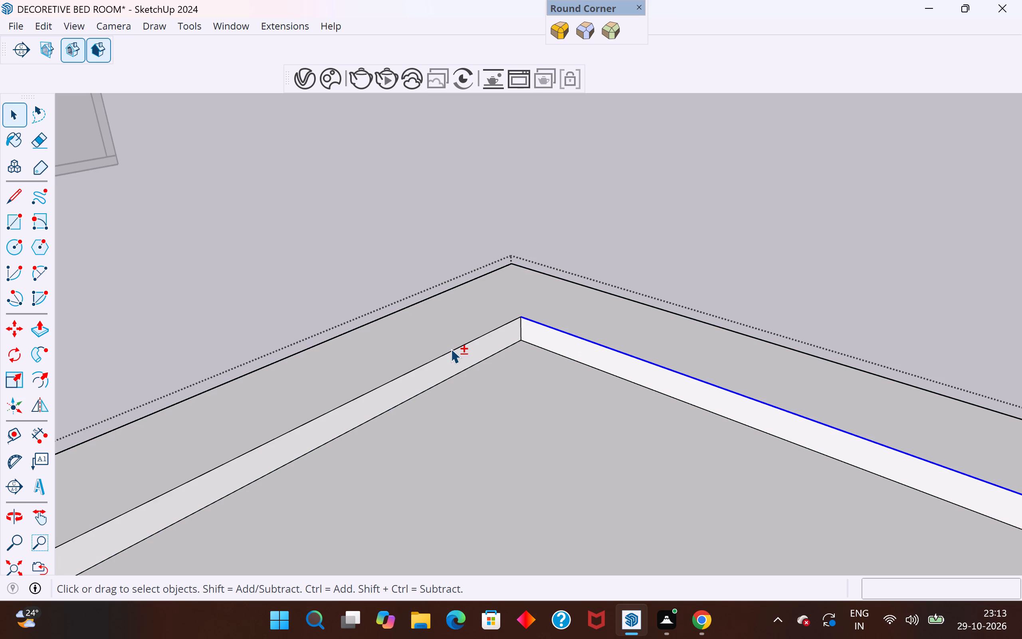
shift+click(453, 348)
scroll(645, 156, down, 6)
middle_drag(770, 358, 382, 448)
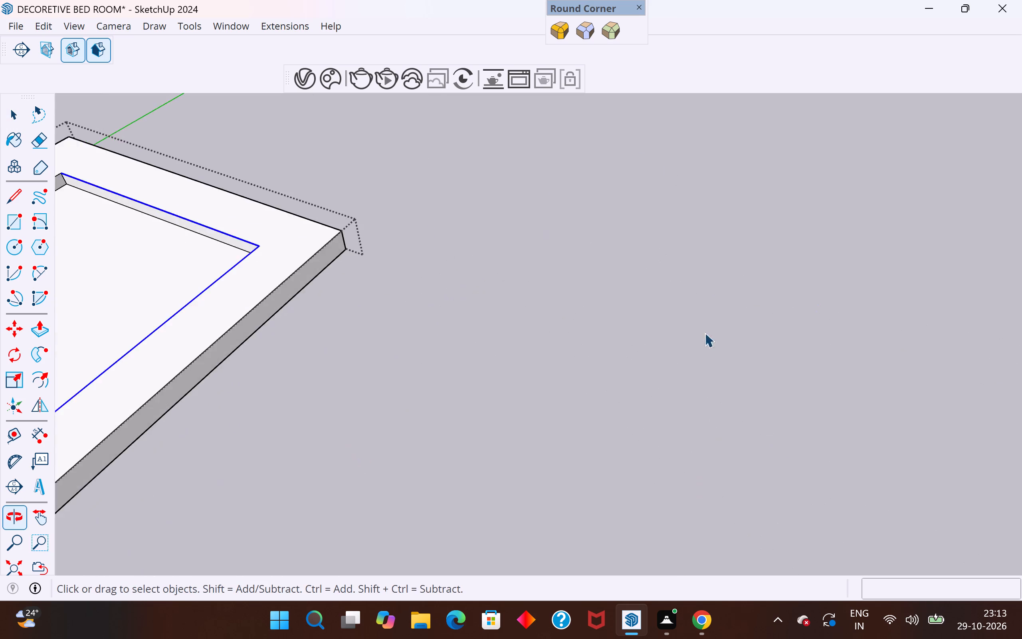
scroll(779, 315, down, 7)
scroll(284, 325, down, 5)
scroll(289, 258, up, 12)
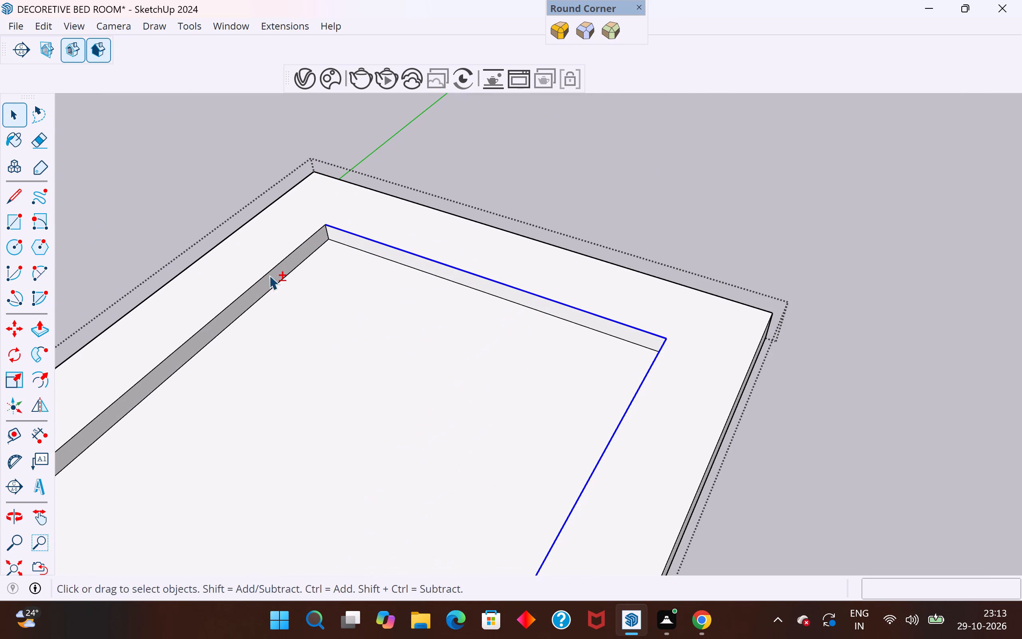
shift+click(271, 269)
scroll(761, 229, down, 6)
middle_drag(839, 231, 315, 314)
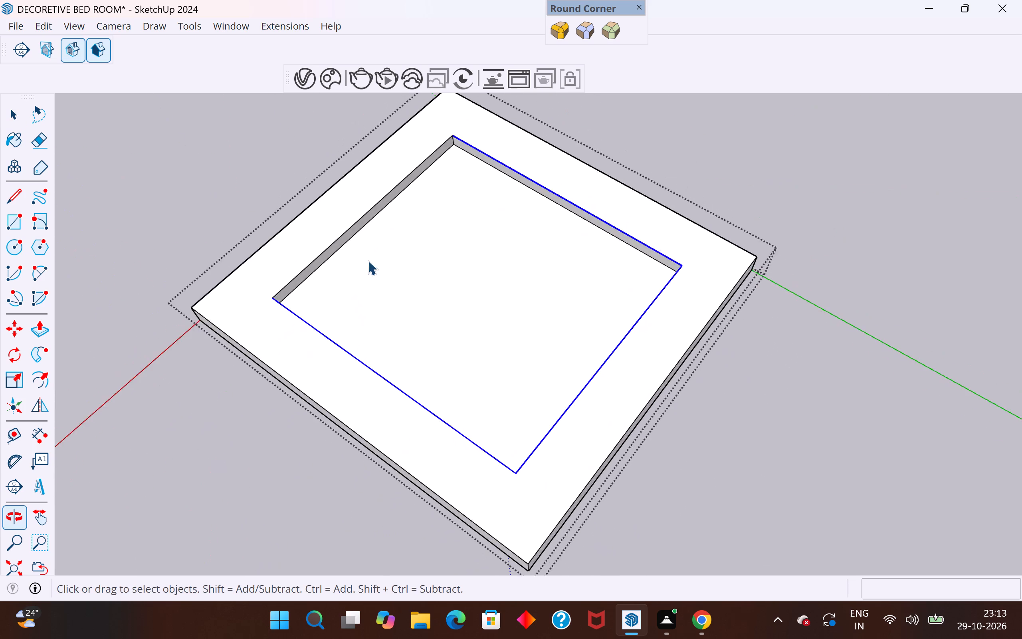
scroll(377, 240, down, 6)
scroll(364, 235, up, 10)
shift+click(364, 228)
middle_drag(500, 342, 539, 169)
scroll(488, 230, up, 9)
key(m)
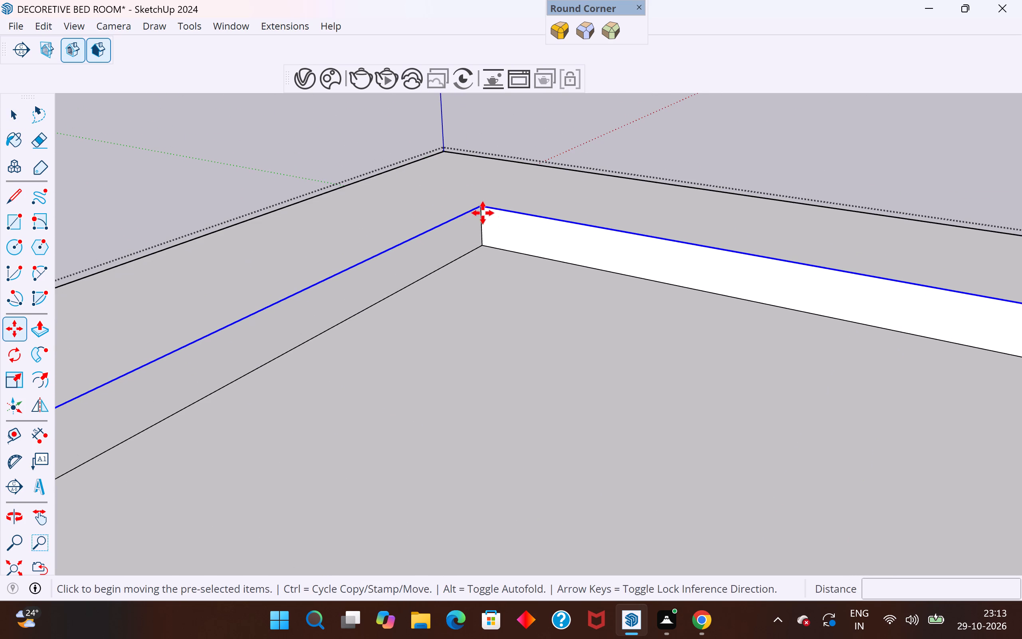
scroll(470, 199, up, 3)
click(483, 212)
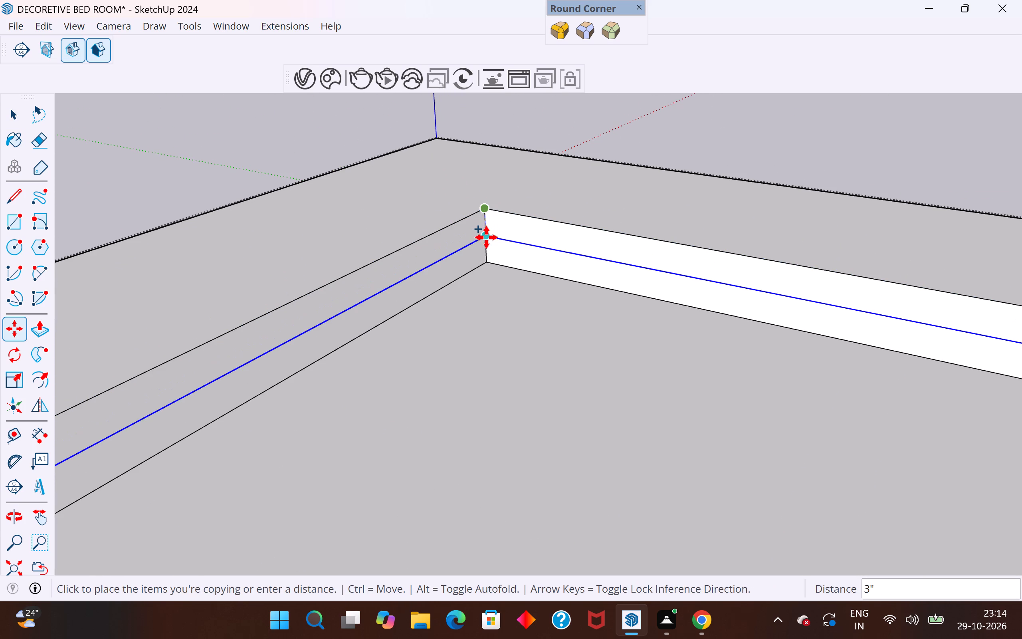
click(486, 237)
click(19, 113)
click(169, 141)
Inside the slab's group, push the lower band of the recess wall along the green axis back 2 13/16", and leave the group.
click(519, 241)
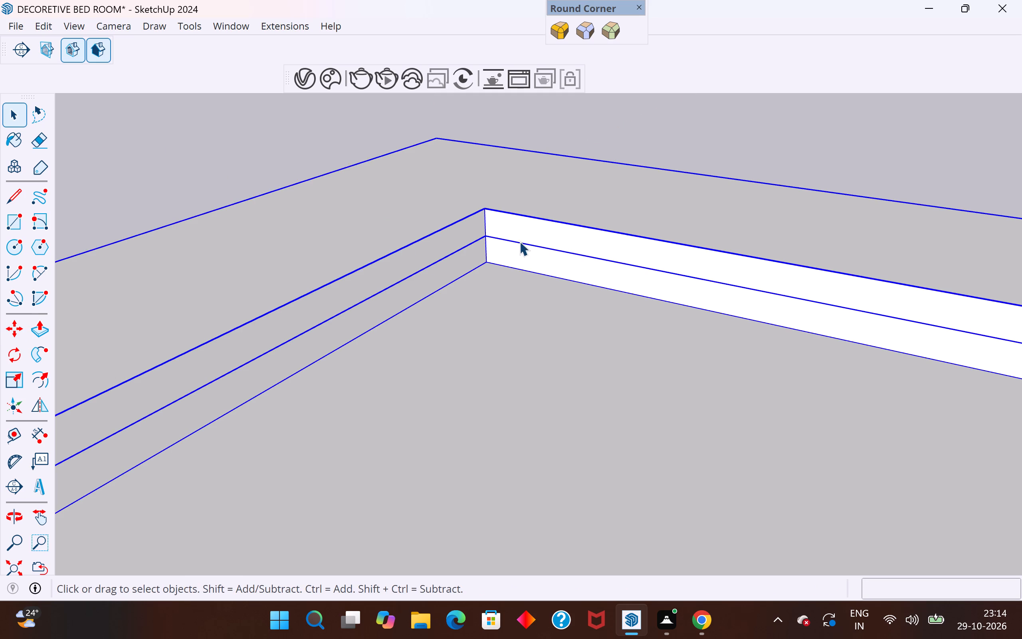
double_click(519, 256)
double_click(538, 256)
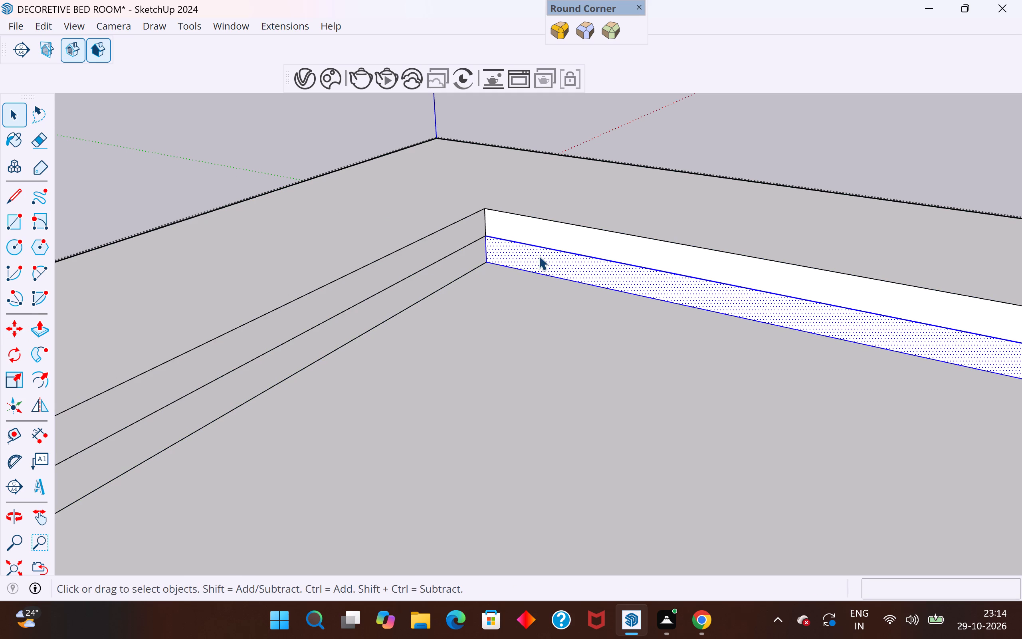
click(32, 337)
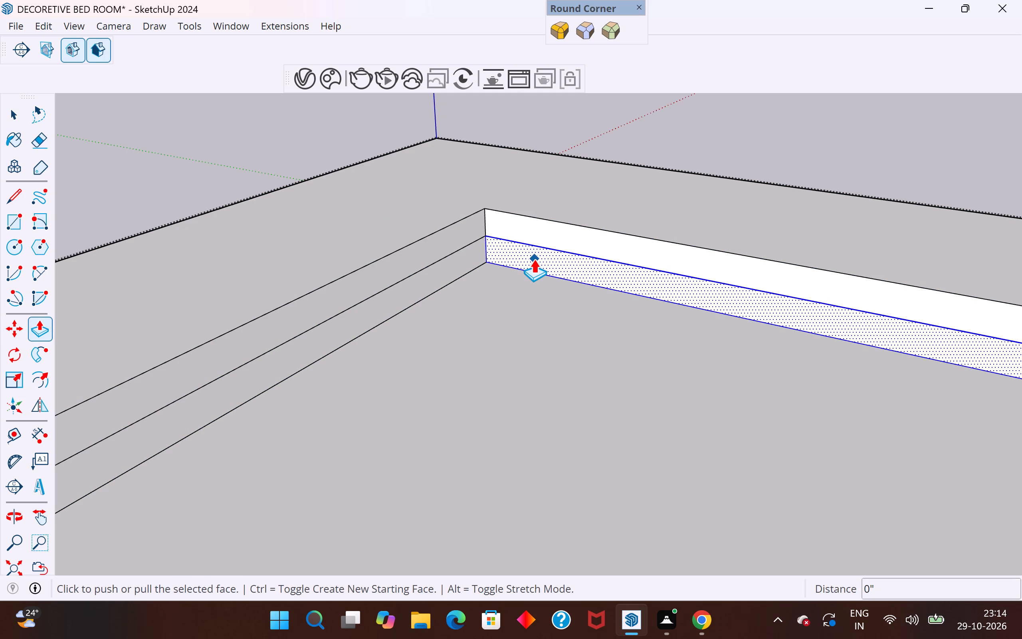
click(534, 259)
click(549, 253)
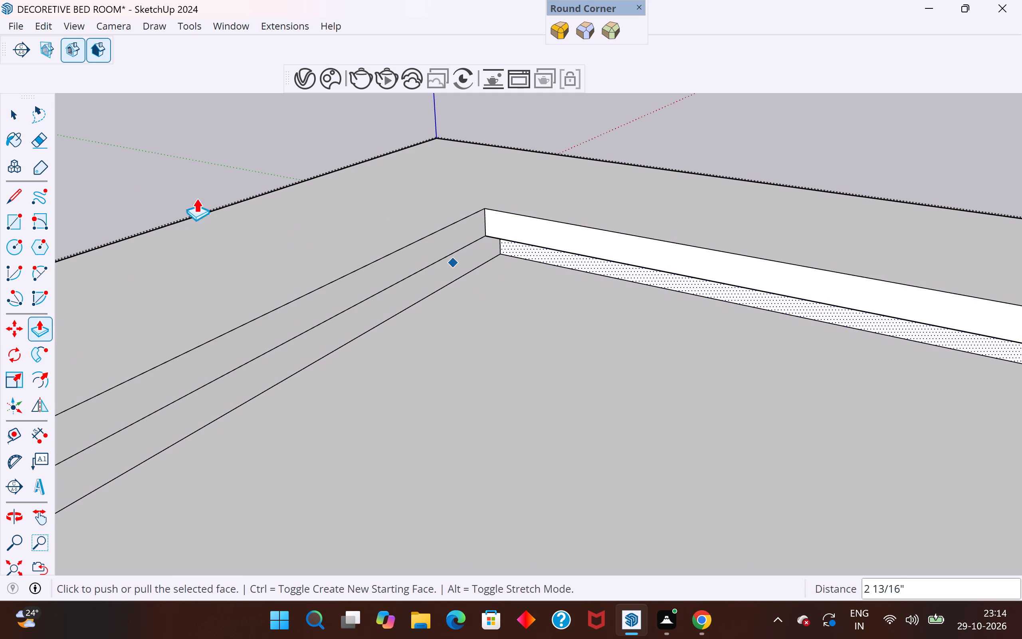
click(22, 111)
click(163, 171)
Reopen the slab's group and repeat the 2 13/16" push on the lower band of the adjacent recess wall, along the red axis.
click(374, 310)
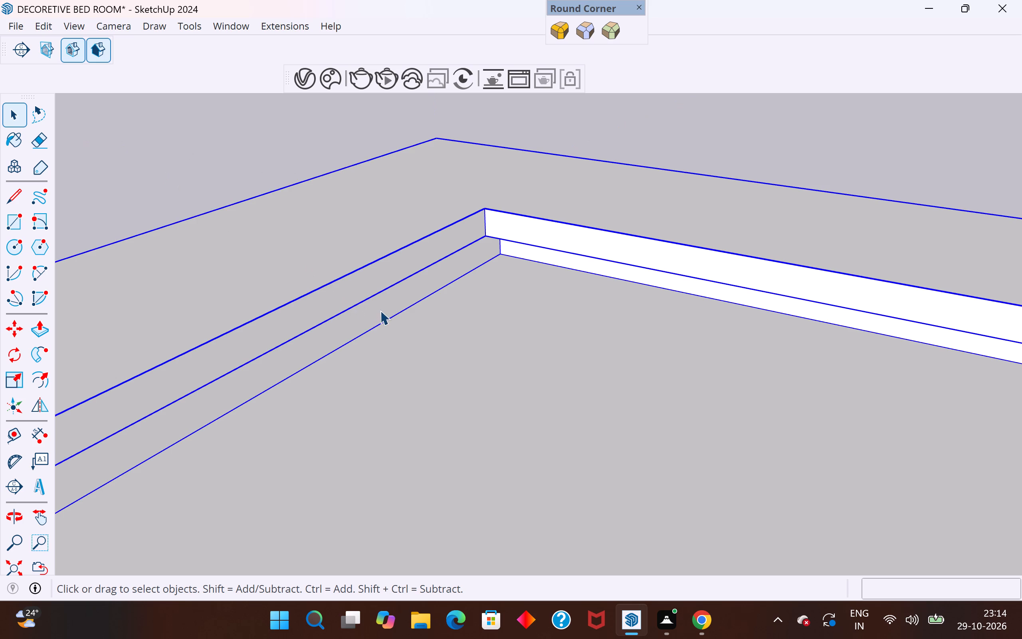
double_click(380, 310)
click(398, 300)
click(422, 282)
click(438, 281)
click(297, 157)
click(446, 288)
double_click(451, 272)
click(472, 256)
drag(473, 256, 478, 256)
click(495, 246)
click(265, 140)
double_click(466, 268)
double_click(467, 260)
double_click(469, 256)
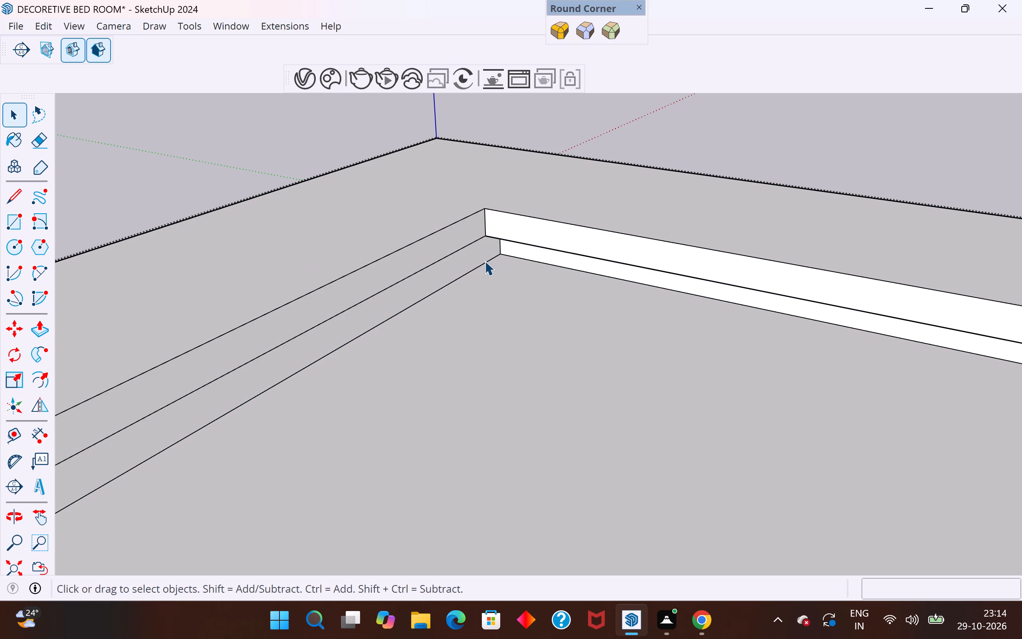
click(483, 244)
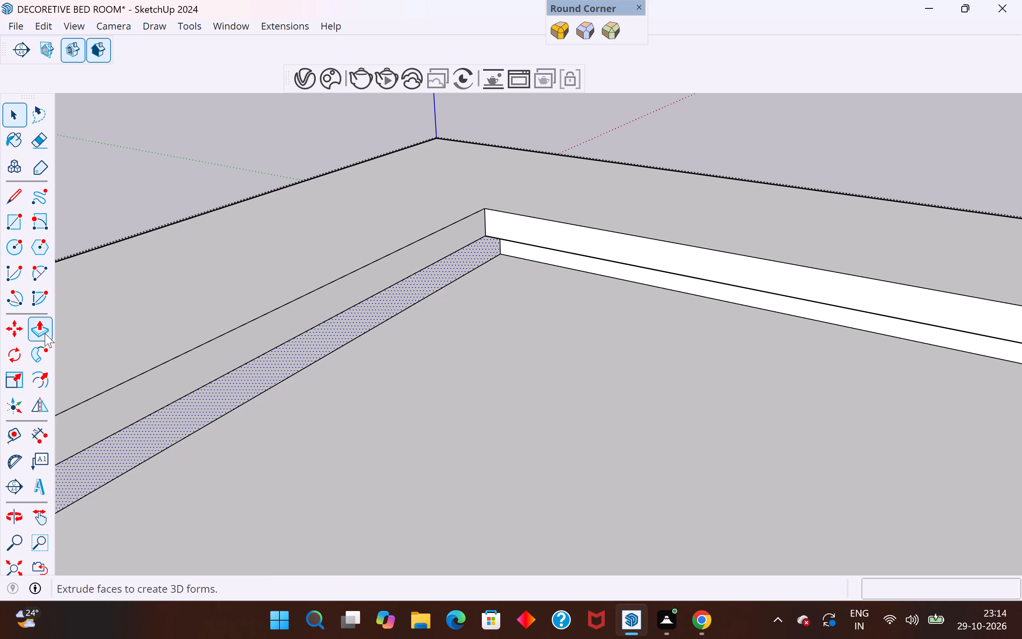
click(45, 333)
double_click(430, 285)
Repeat the same 2 13/16" push on the lower bands of the two remaining recess walls.
scroll(496, 232, down, 14)
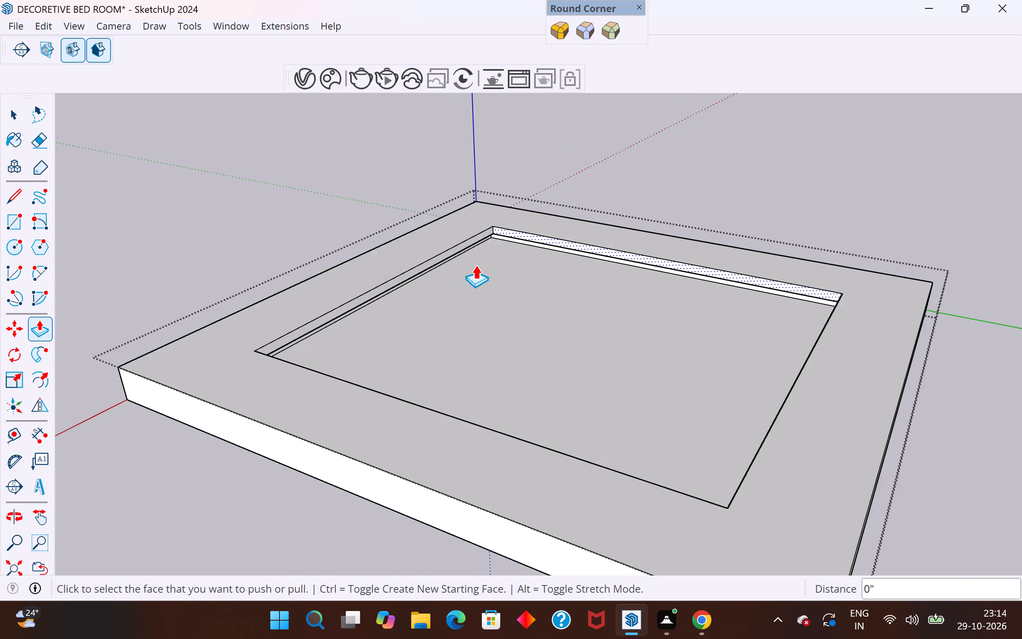
middle_drag(497, 324, 957, 359)
scroll(709, 191, up, 10)
middle_drag(505, 231, 591, 141)
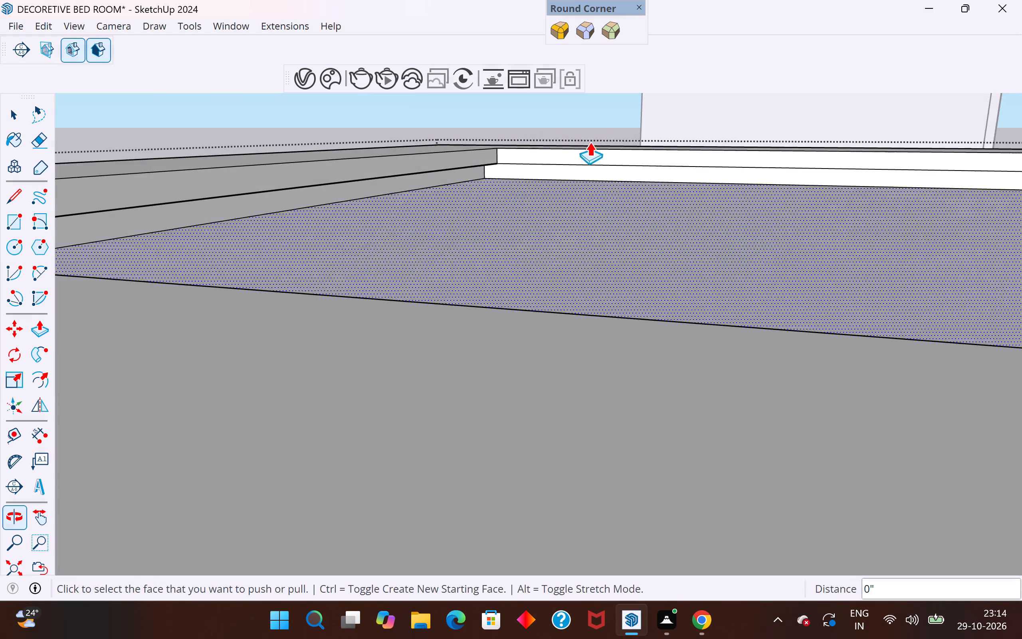
scroll(472, 189, up, 4)
double_click(504, 162)
scroll(400, 298, down, 14)
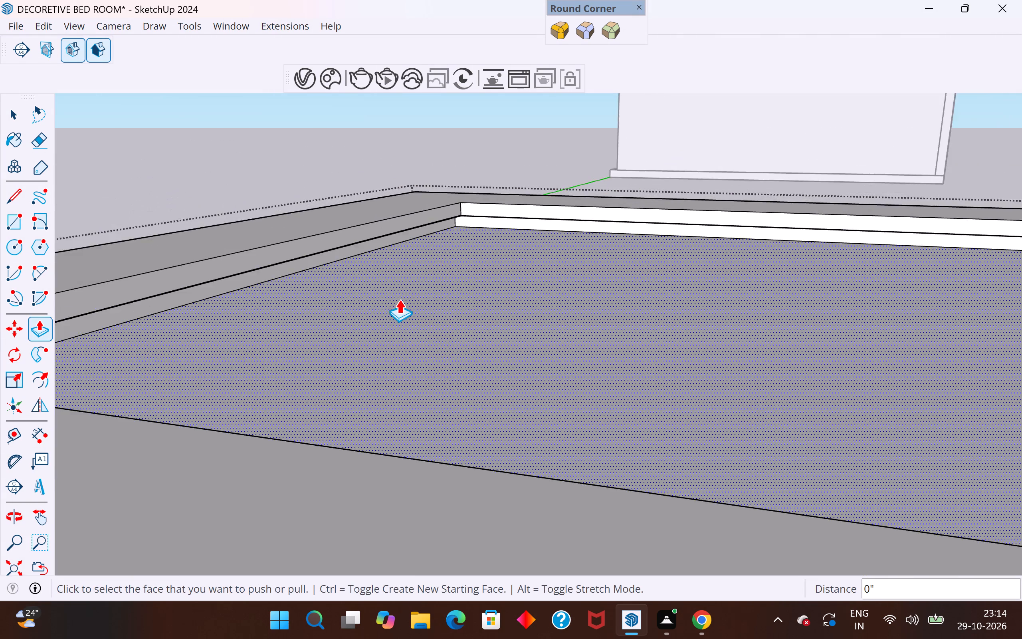
scroll(399, 299, down, 5)
middle_drag(402, 331, 875, 431)
scroll(698, 160, up, 11)
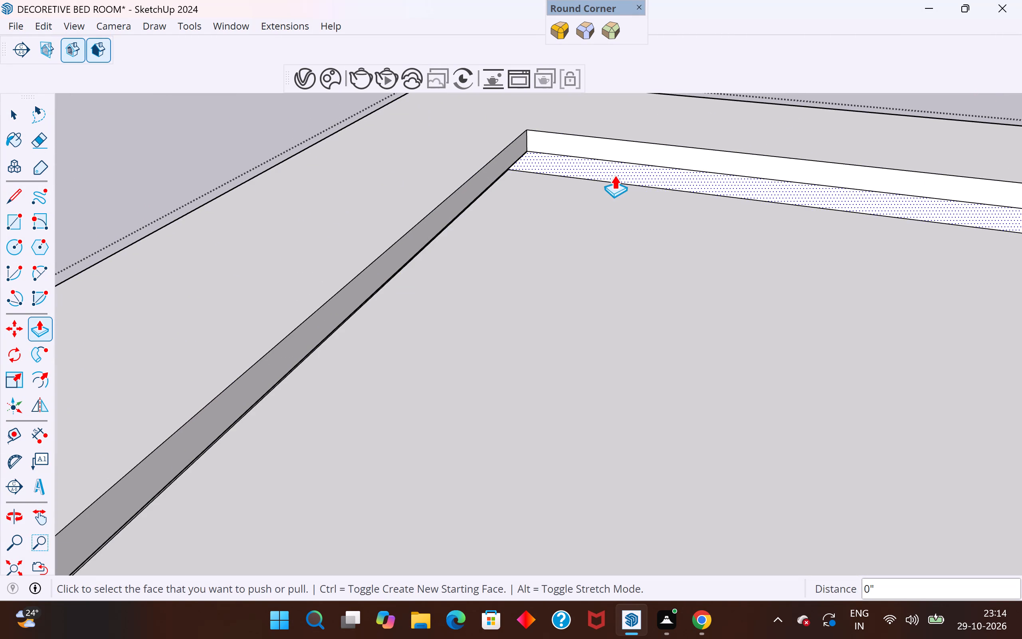
double_click(614, 173)
Push the lower band of the recess wall along the red axis back a further 2 13/16".
scroll(273, 349, down, 16)
middle_drag(310, 411, 735, 434)
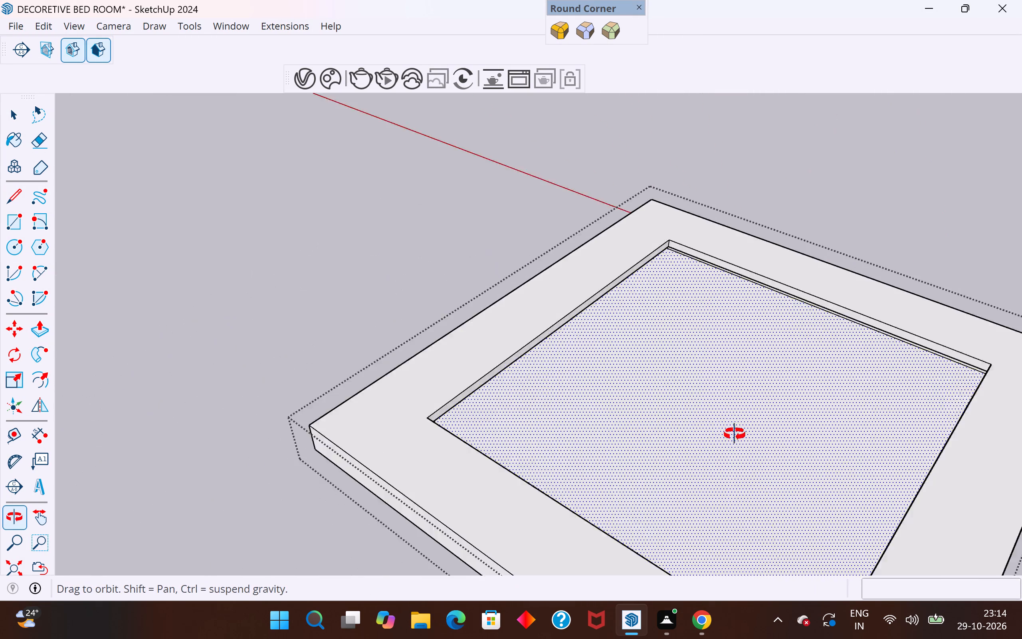
middle_drag(735, 434, 762, 349)
scroll(640, 260, up, 18)
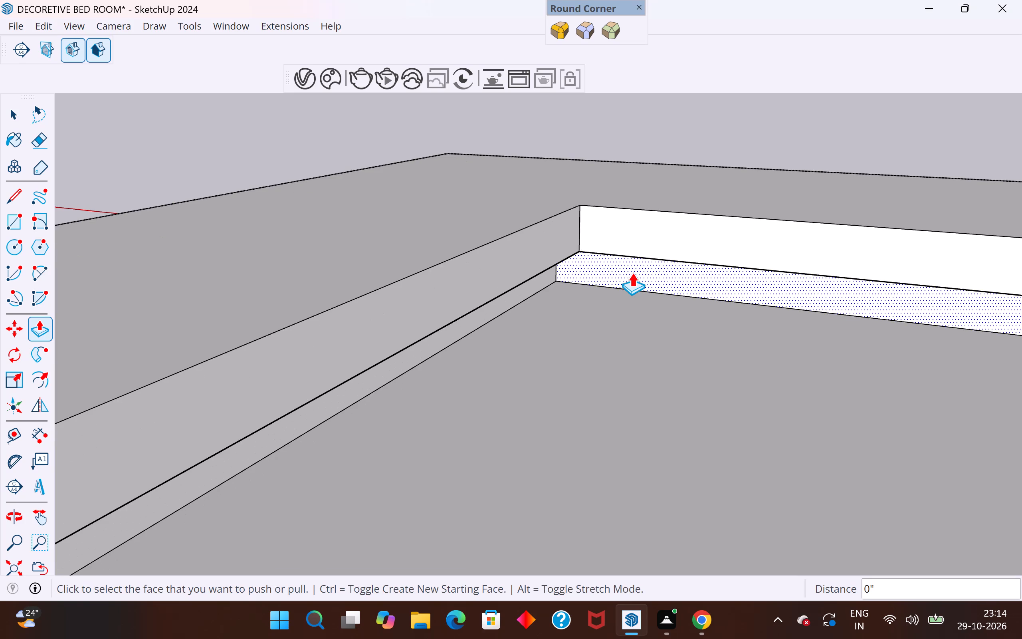
double_click(631, 272)
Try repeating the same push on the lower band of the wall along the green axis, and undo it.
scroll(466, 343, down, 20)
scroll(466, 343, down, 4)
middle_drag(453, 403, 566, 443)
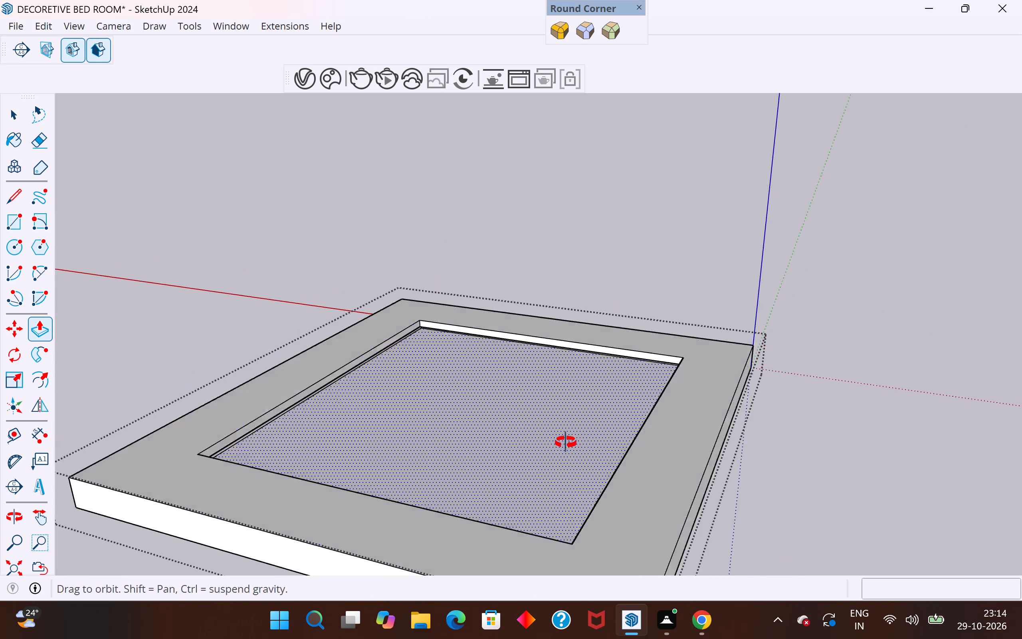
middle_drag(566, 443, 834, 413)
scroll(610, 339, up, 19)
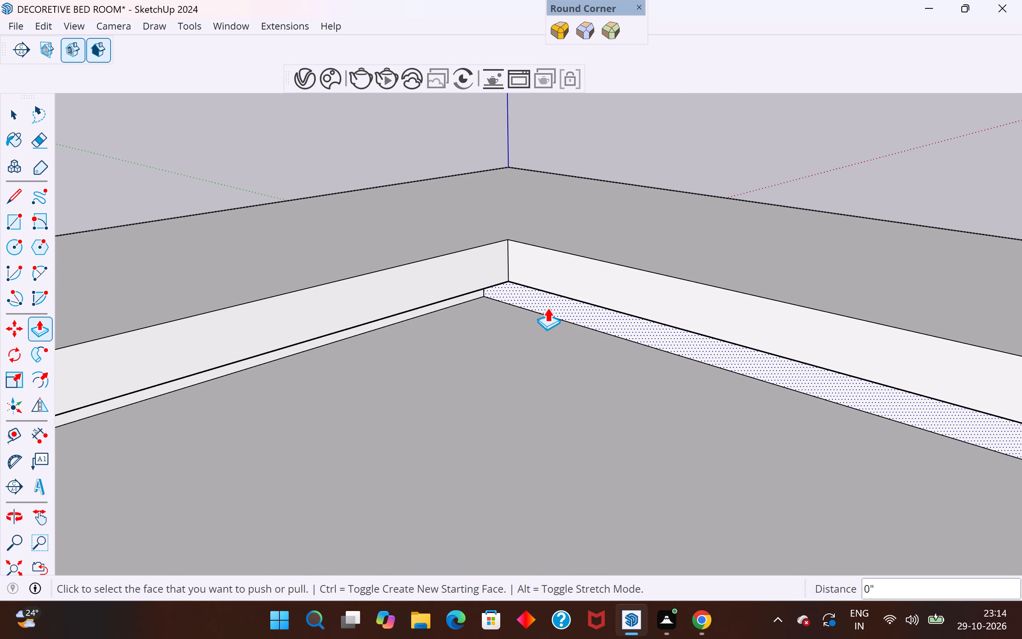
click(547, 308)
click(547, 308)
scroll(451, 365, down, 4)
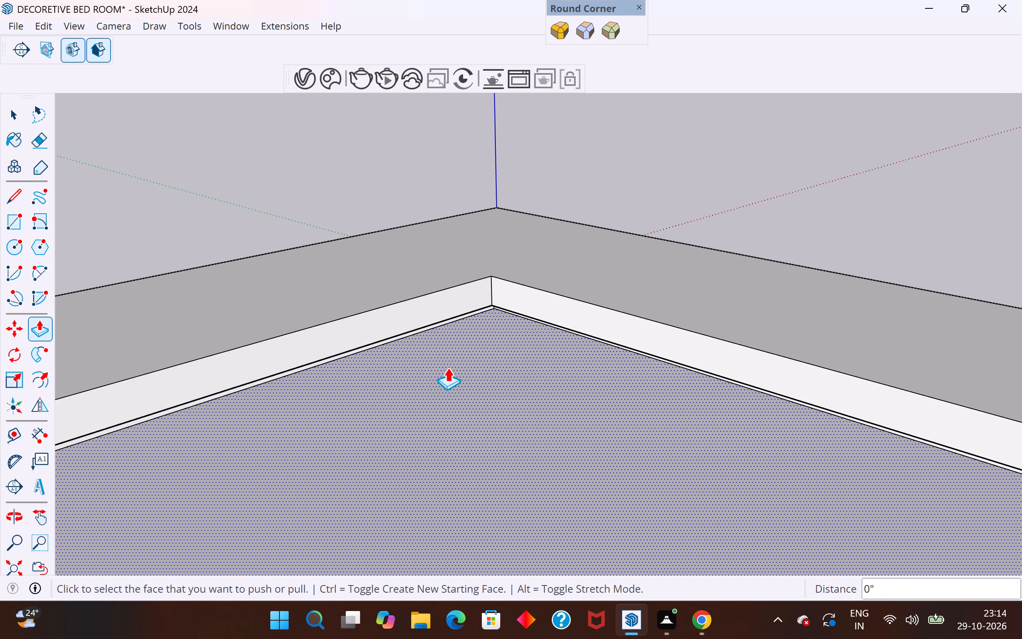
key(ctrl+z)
Examine the stepped profile at the recess's corner near the origin, and leave the slab's group.
middle_drag(515, 325, 566, 265)
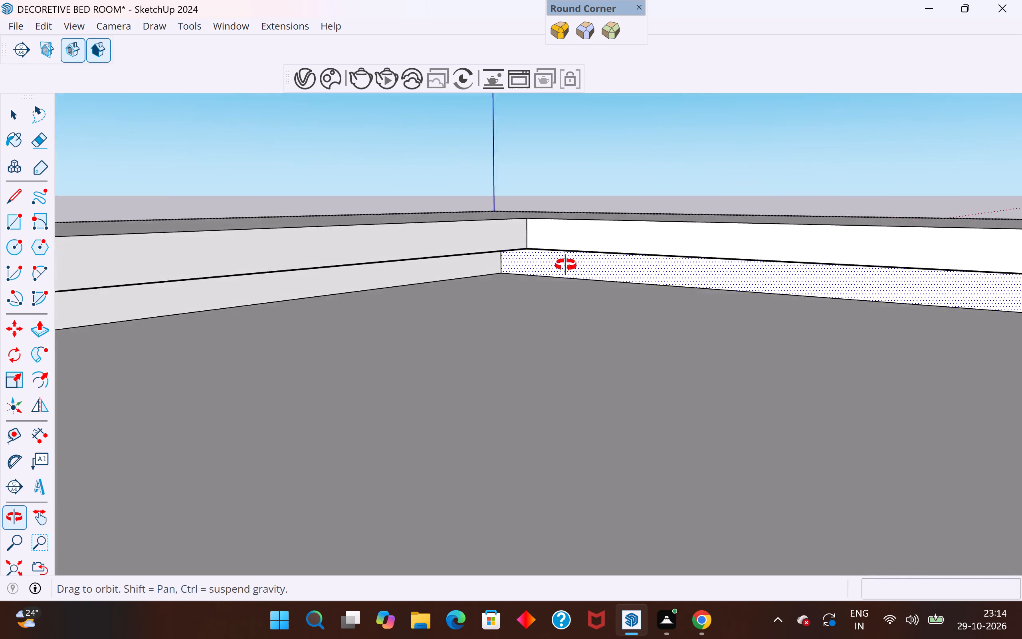
middle_drag(566, 265, 605, 258)
scroll(594, 246, up, 8)
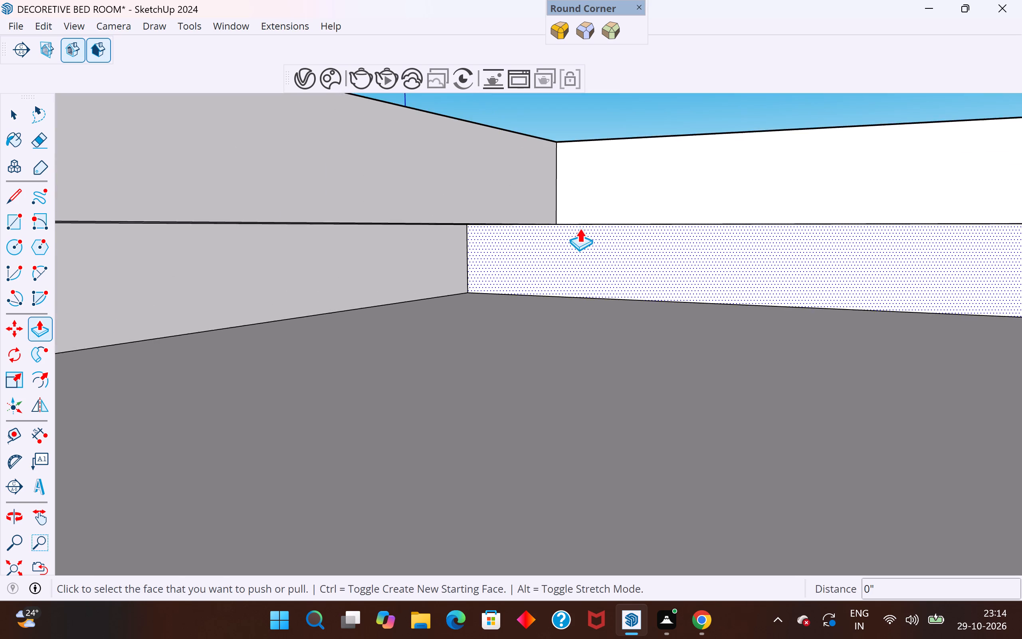
scroll(580, 228, up, 2)
middle_drag(579, 226, 553, 289)
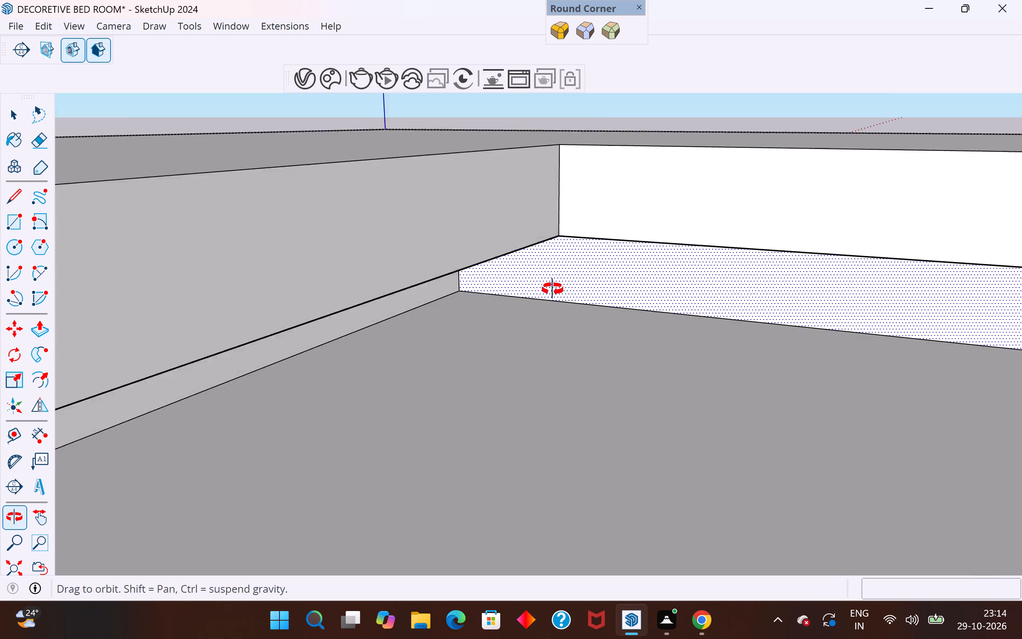
middle_drag(553, 289, 551, 291)
scroll(556, 275, down, 20)
scroll(556, 275, down, 6)
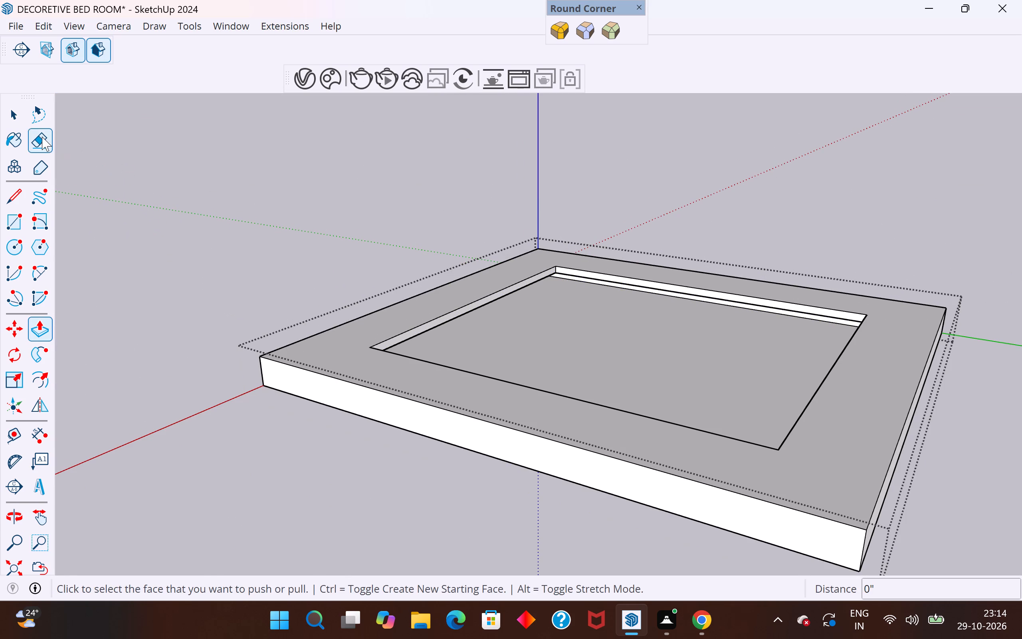
click(24, 118)
click(256, 173)
Inside the slab's group, pull the recess wall nearest the red axis inward 2 3/4" with Push/Pull.
middle_drag(596, 330, 298, 409)
scroll(476, 249, up, 4)
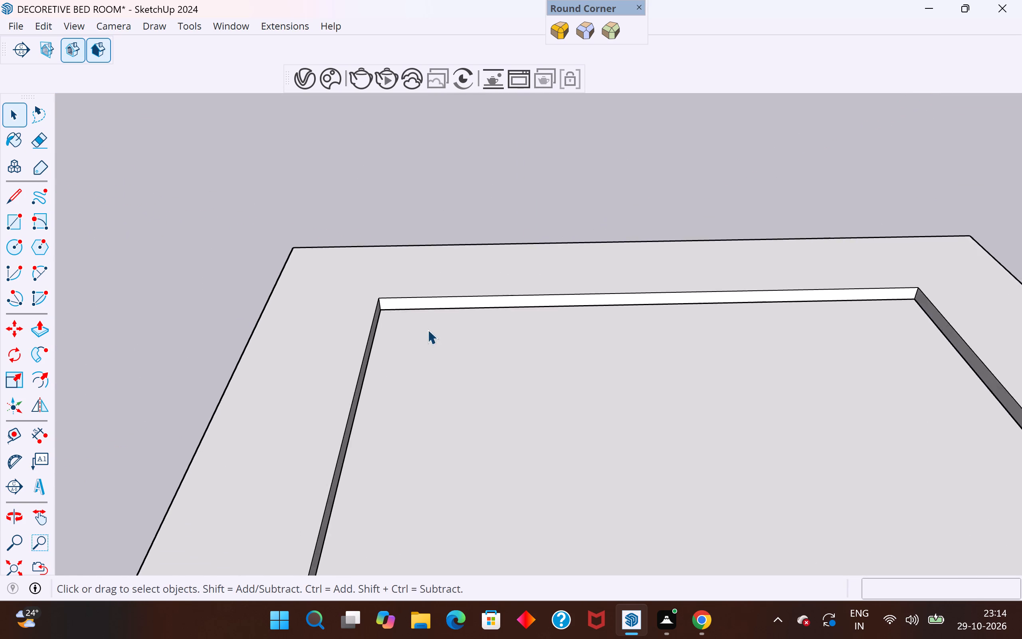
scroll(428, 329, up, 4)
middle_drag(392, 324, 309, 355)
scroll(332, 315, up, 5)
middle_drag(364, 278, 388, 357)
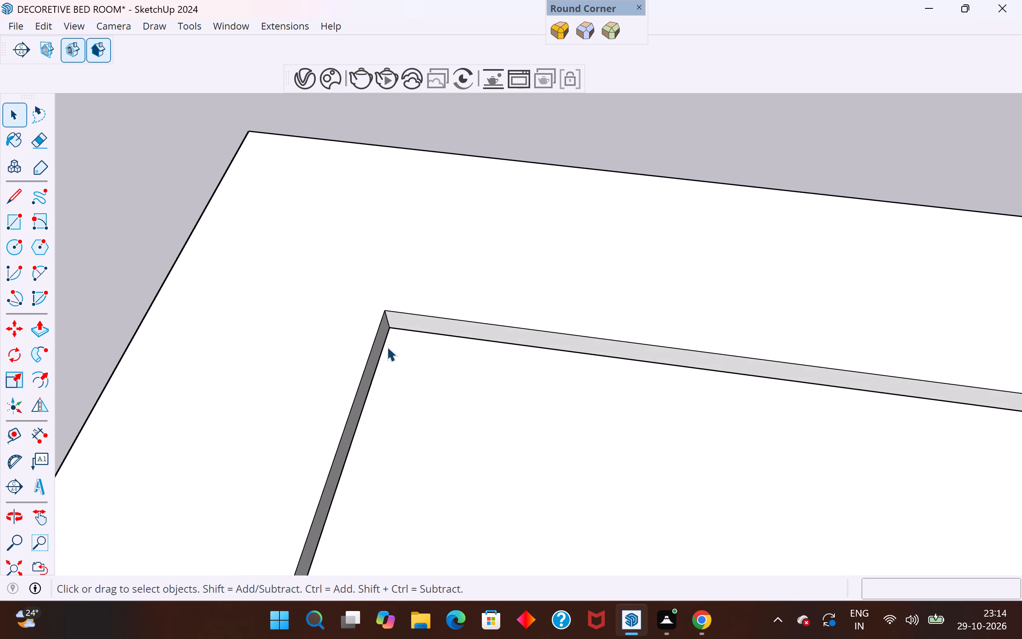
middle_drag(455, 349, 433, 368)
click(455, 339)
double_click(468, 339)
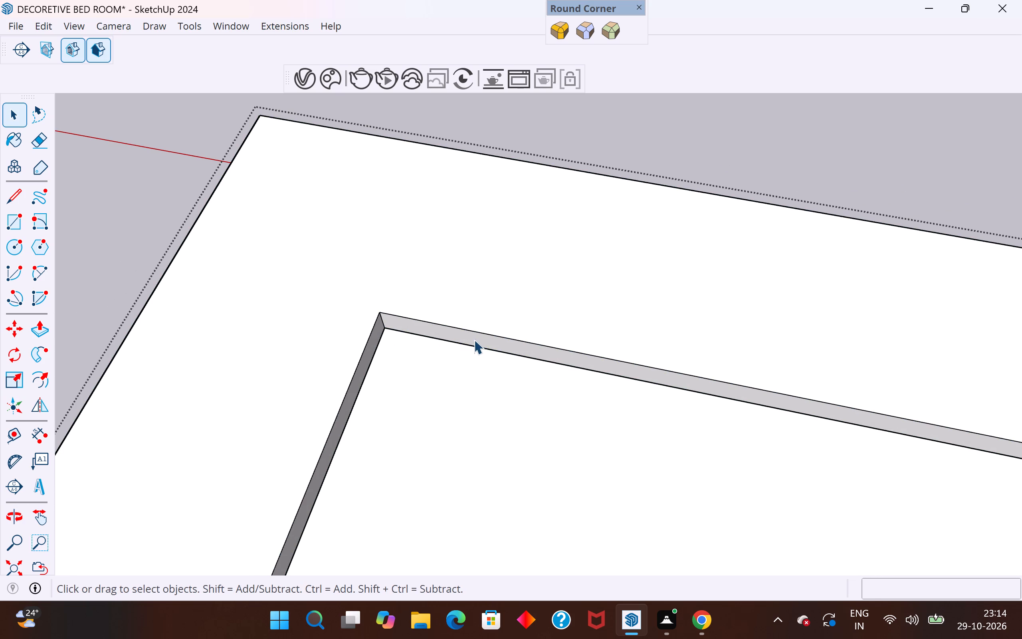
click(489, 338)
click(497, 339)
click(503, 339)
double_click(505, 347)
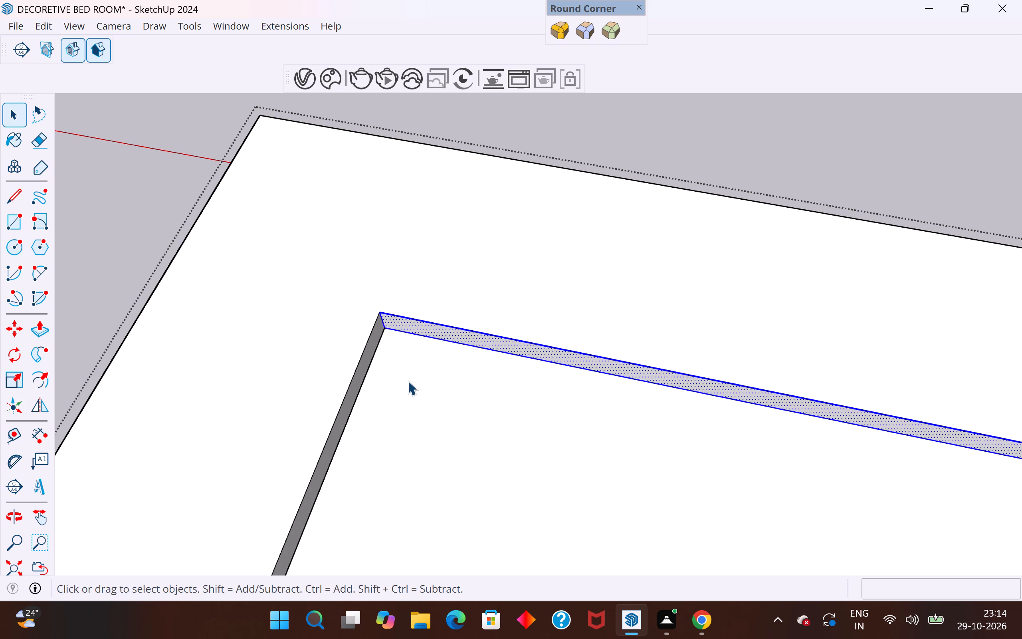
click(42, 335)
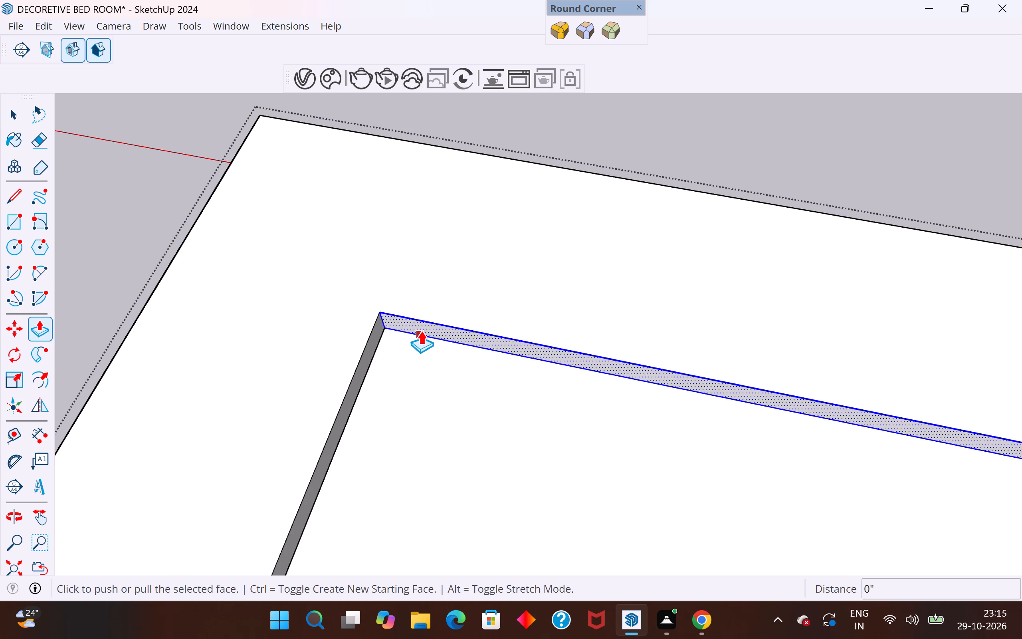
click(426, 329)
click(424, 353)
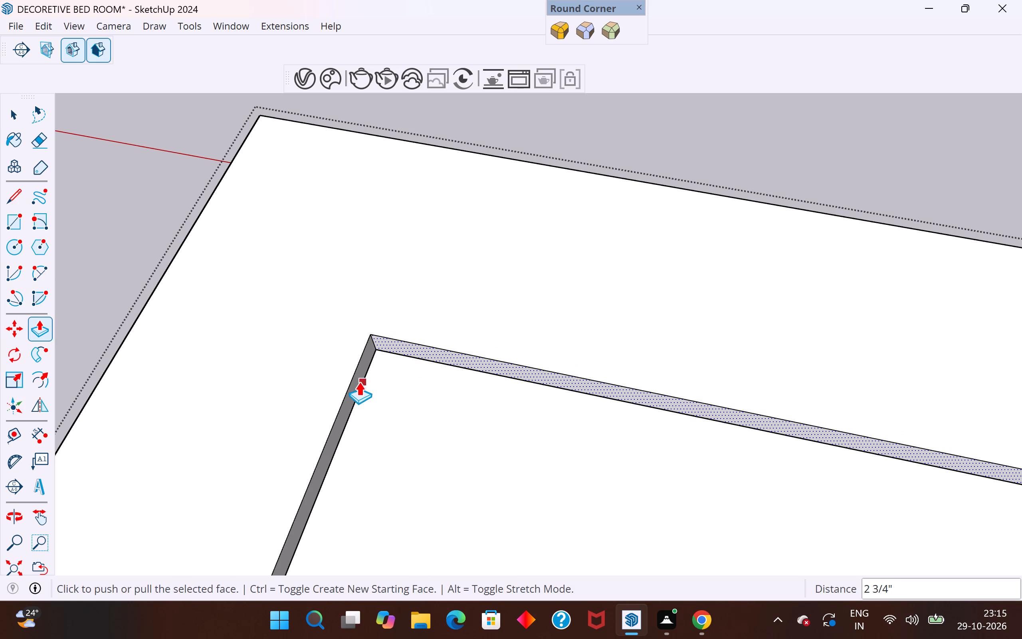
Repeat the 2 3/4" inward pull on the adjoining recess wall parallel to the green axis, away from the origin.
click(13, 125)
double_click(347, 413)
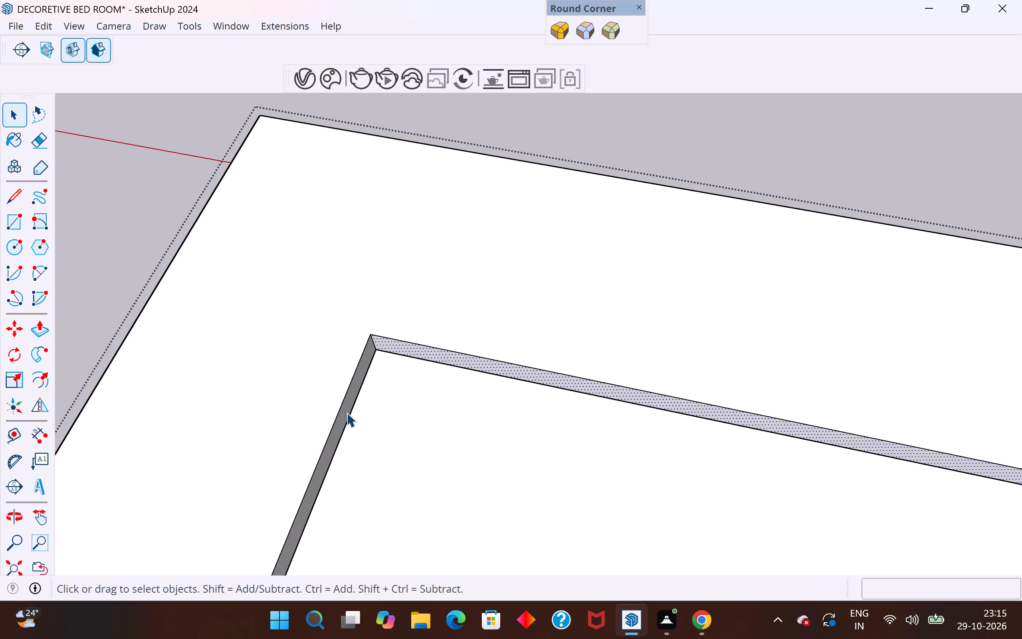
click(49, 325)
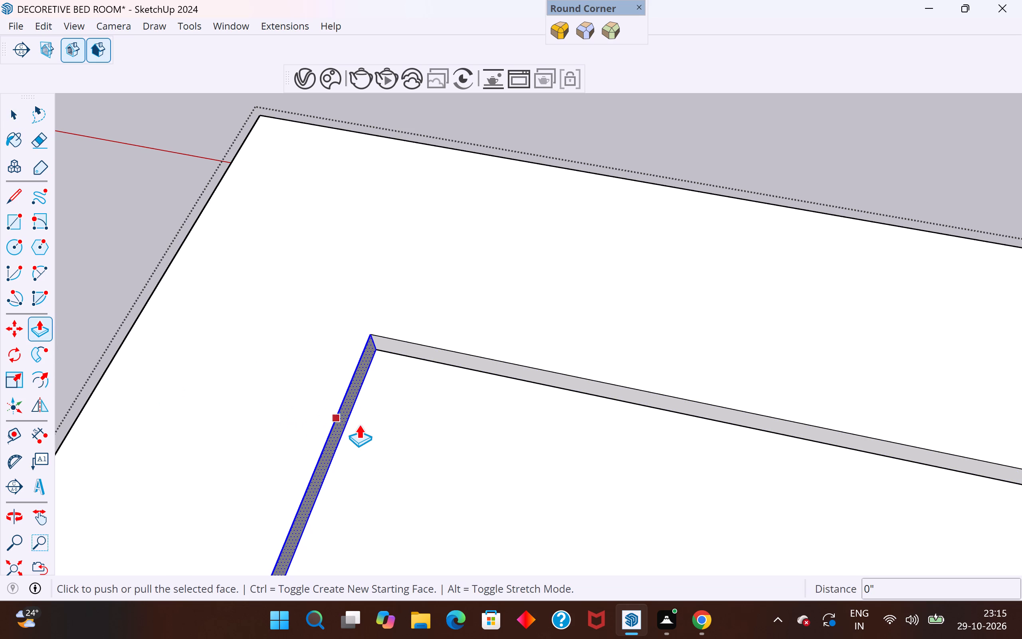
double_click(350, 415)
Pull the recess wall parallel to the green axis inward another 2 3/4", working from the corner diagonally opposite the origin.
scroll(394, 310, down, 16)
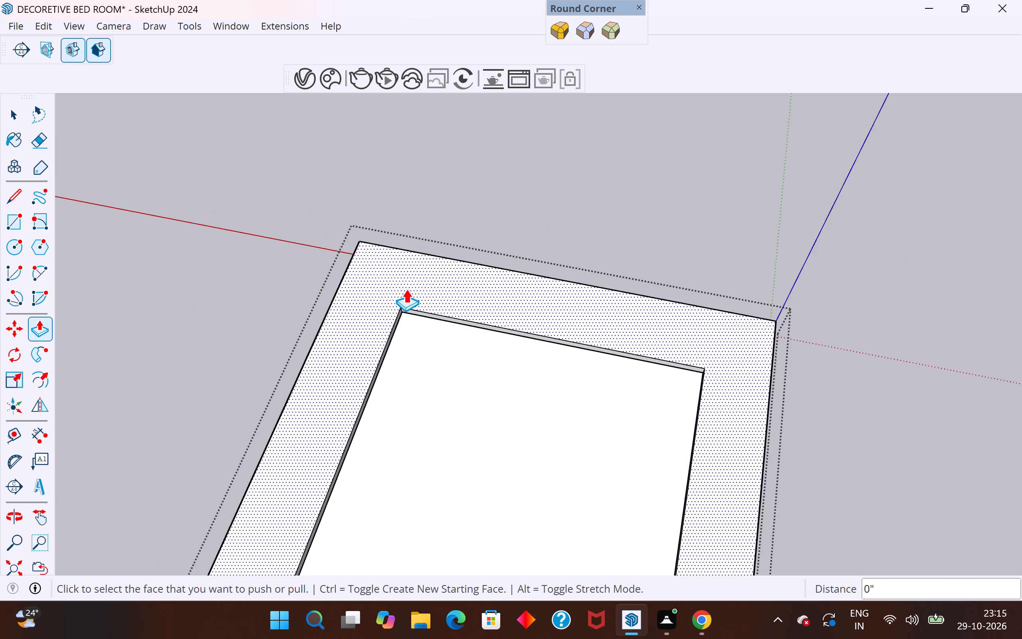
scroll(406, 289, down, 4)
middle_drag(439, 483, 24, 510)
scroll(506, 542, down, 6)
scroll(482, 342, up, 8)
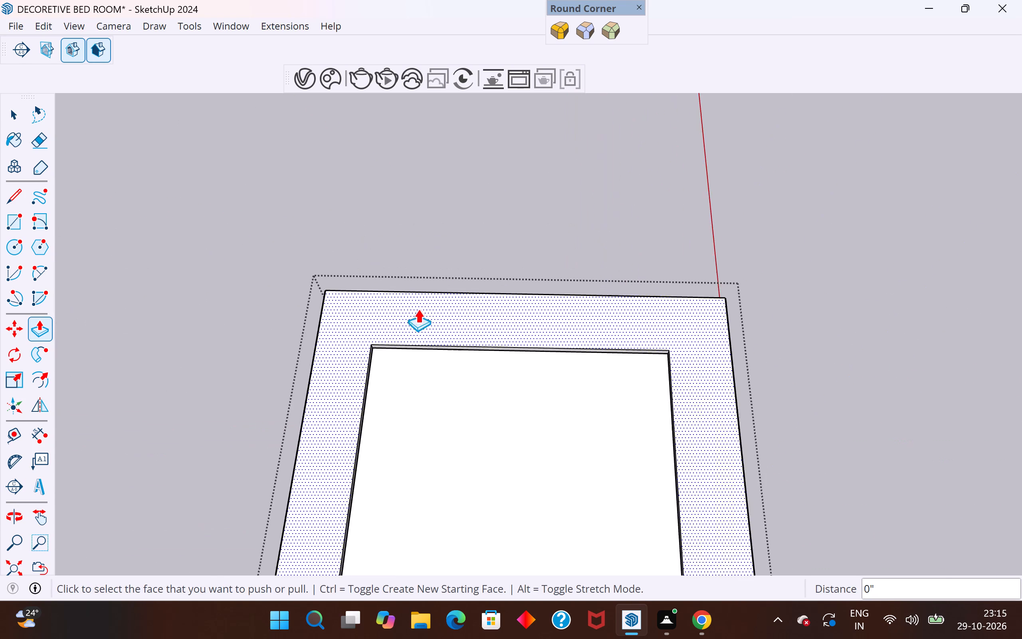
scroll(418, 309, up, 6)
middle_drag(396, 369, 243, 332)
scroll(396, 369, up, 1)
scroll(282, 283, up, 4)
click(21, 123)
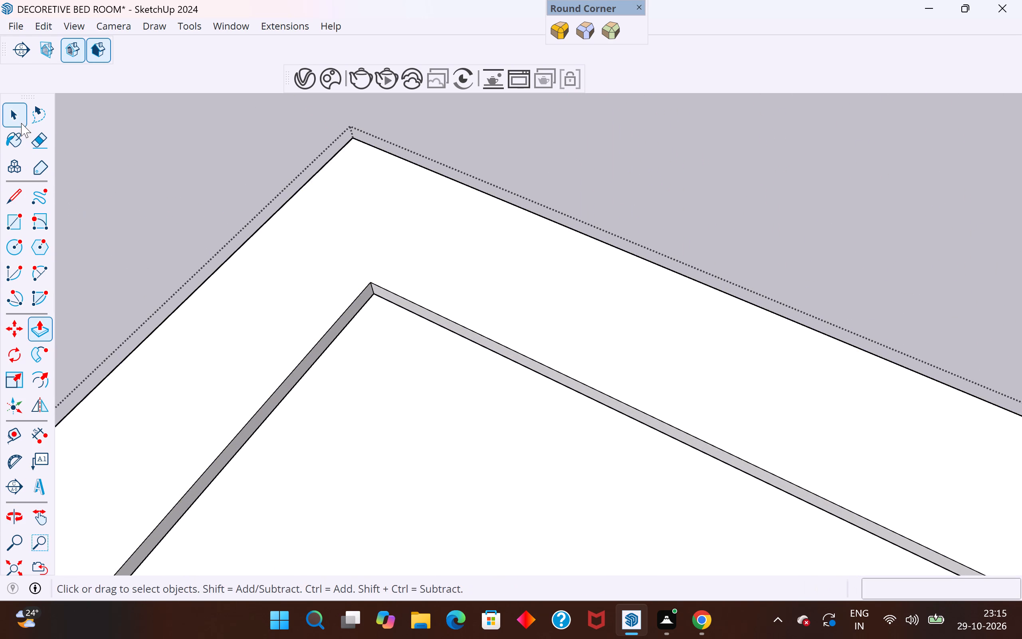
click(200, 156)
scroll(384, 304, up, 8)
click(391, 296)
double_click(391, 296)
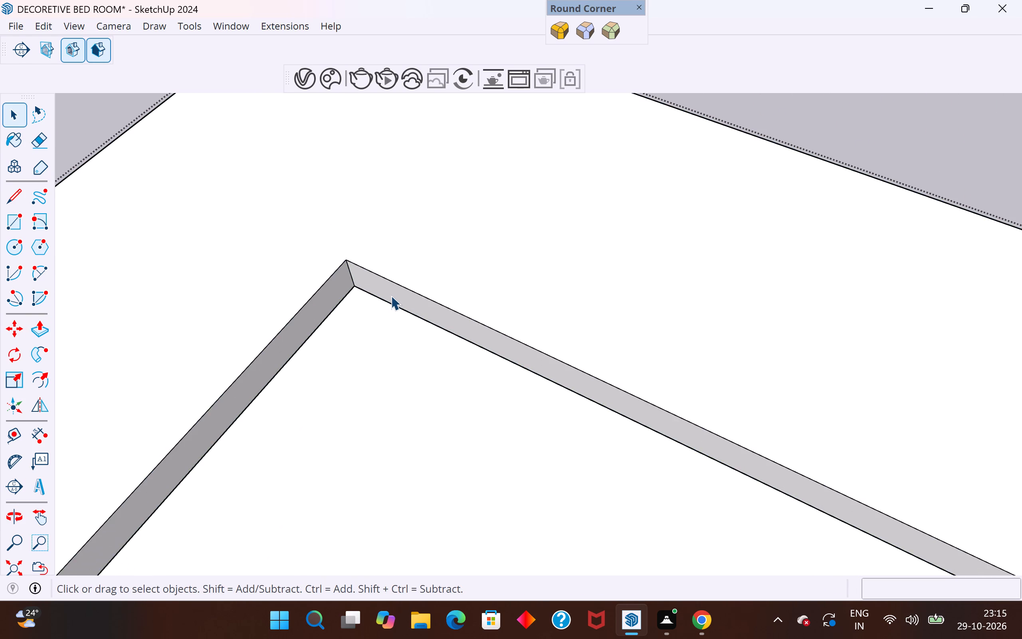
click(391, 296)
click(401, 300)
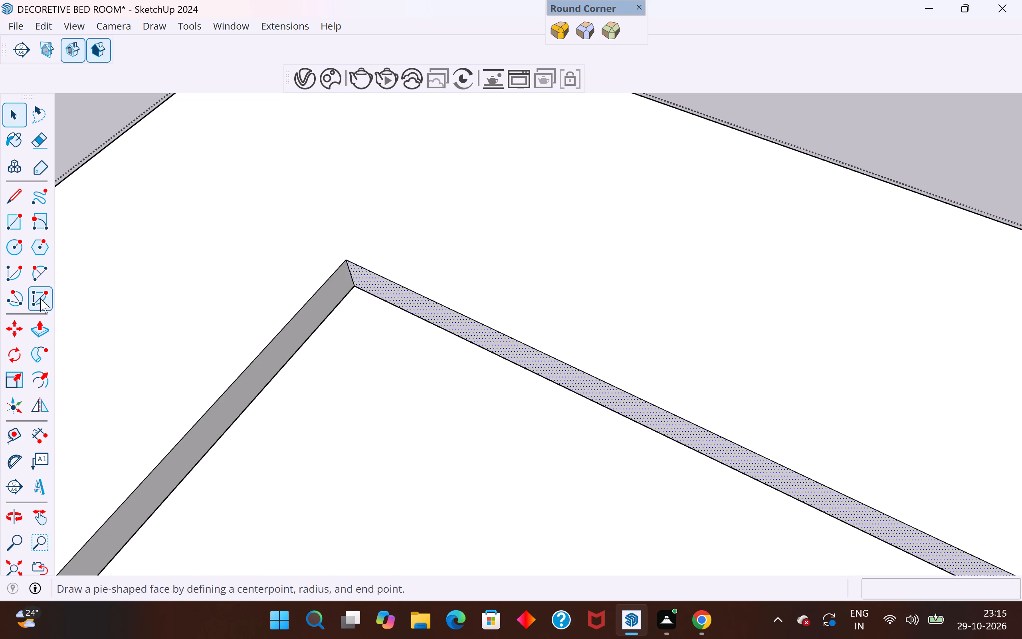
click(43, 331)
double_click(391, 299)
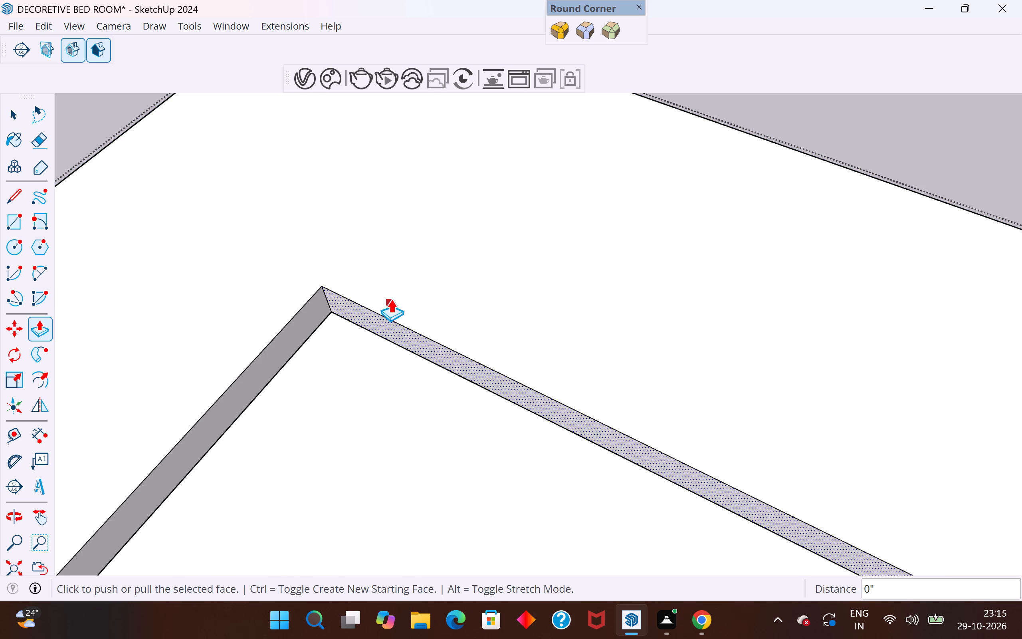
Repeat the 2 3/4" pull on the adjoining recess wall, the far one parallel to the red axis.
click(19, 116)
double_click(285, 343)
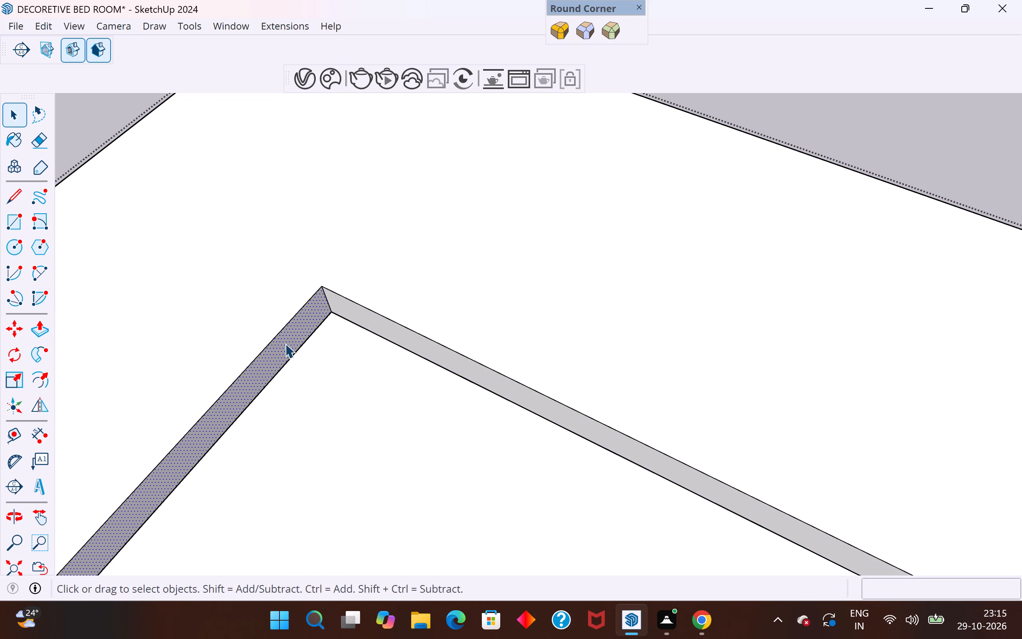
click(49, 337)
click(288, 349)
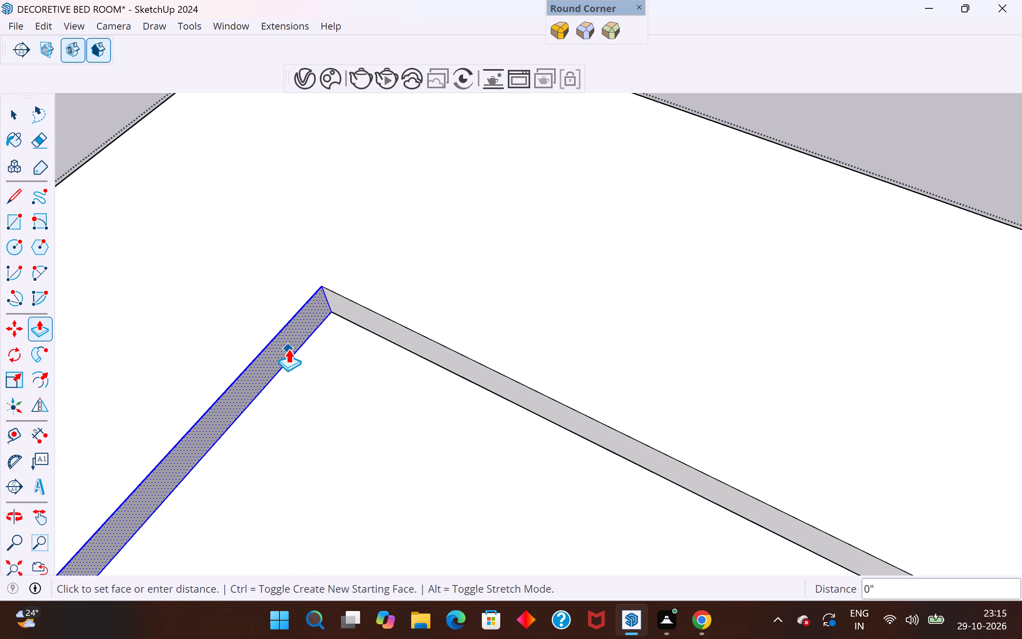
click(288, 349)
Pull the far recess wall parallel to the red axis inward again by 2 3/4", working from the green-axis corner.
scroll(529, 271, down, 14)
middle_drag(707, 239, 406, 329)
scroll(624, 337, down, 7)
scroll(314, 331, up, 9)
middle_drag(383, 317, 227, 187)
scroll(351, 198, up, 3)
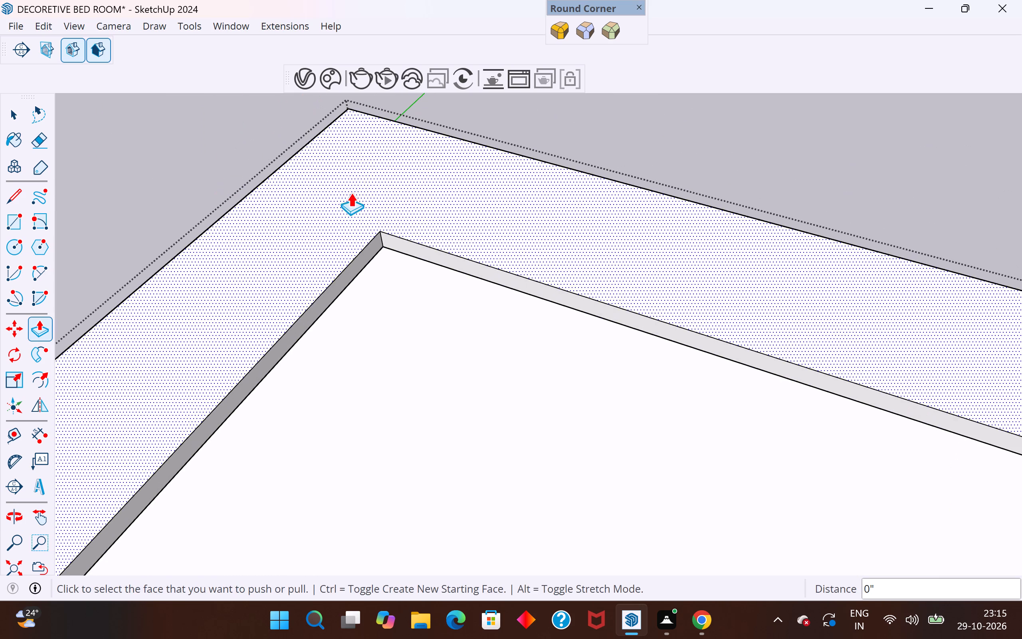
click(20, 115)
double_click(426, 254)
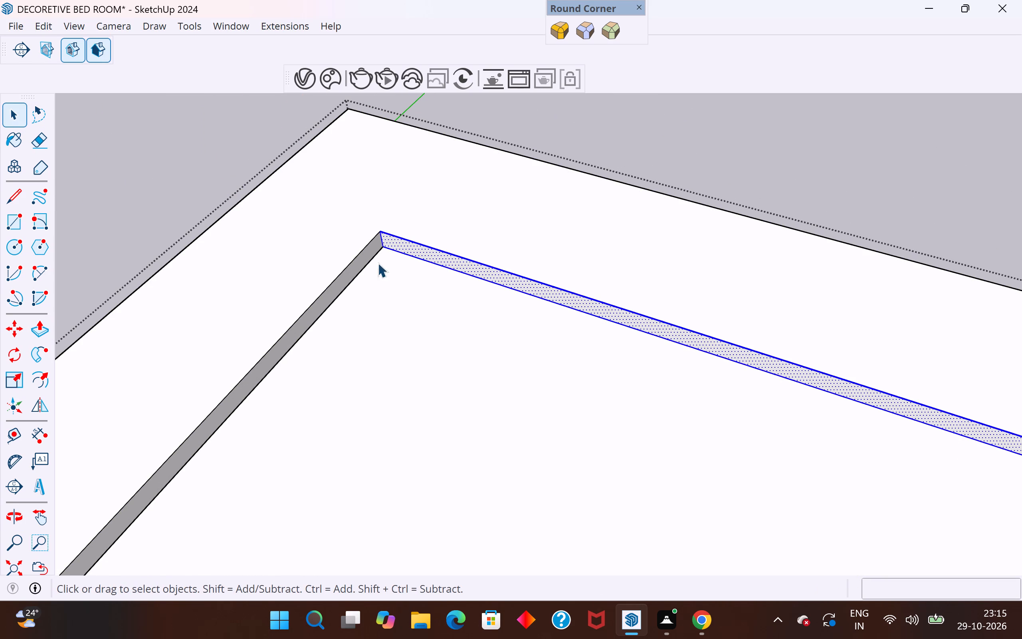
click(409, 250)
click(418, 249)
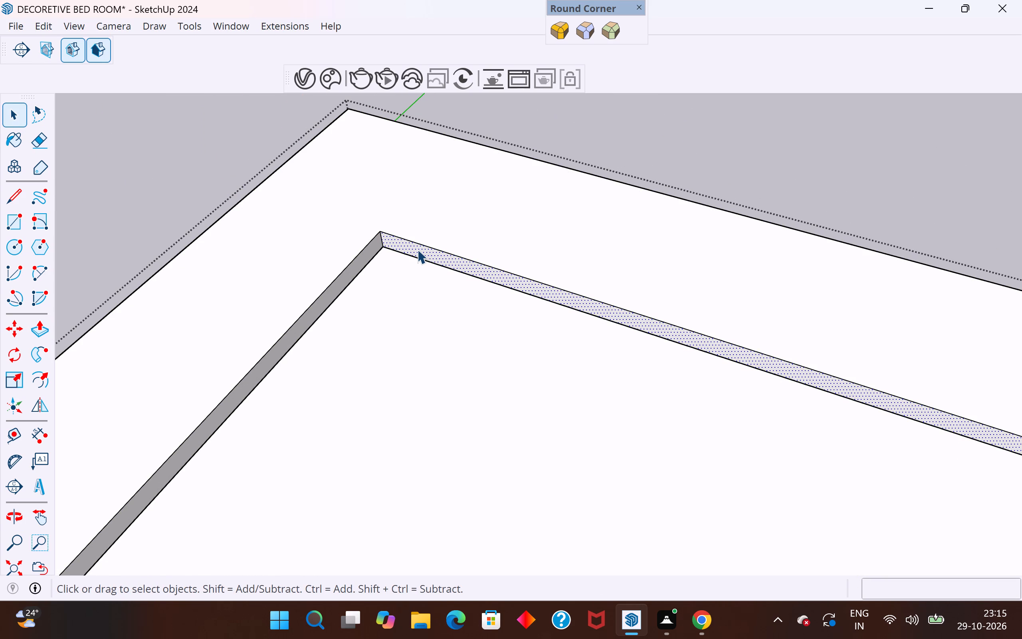
click(29, 339)
click(47, 330)
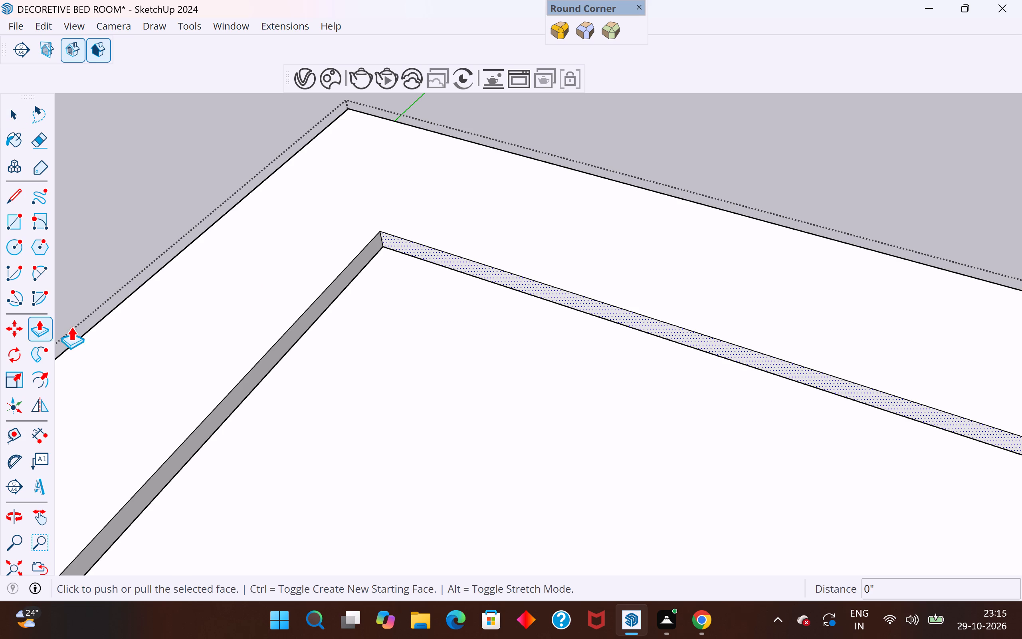
double_click(409, 243)
Repeat the 2 3/4" inward pull on the recess wall nearest the green axis, and leave the slab's group.
click(16, 119)
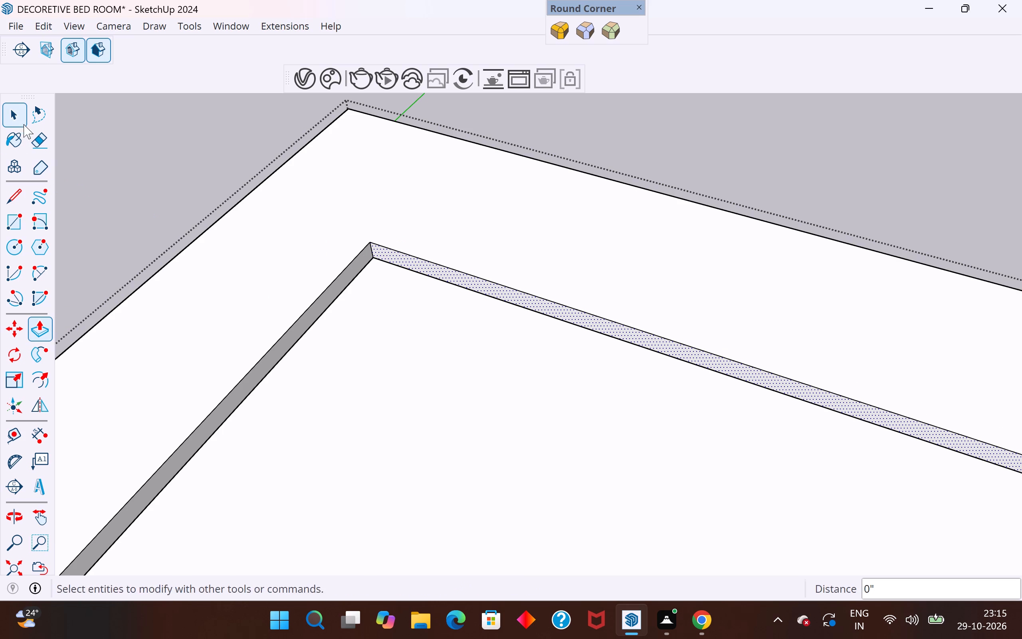
double_click(294, 328)
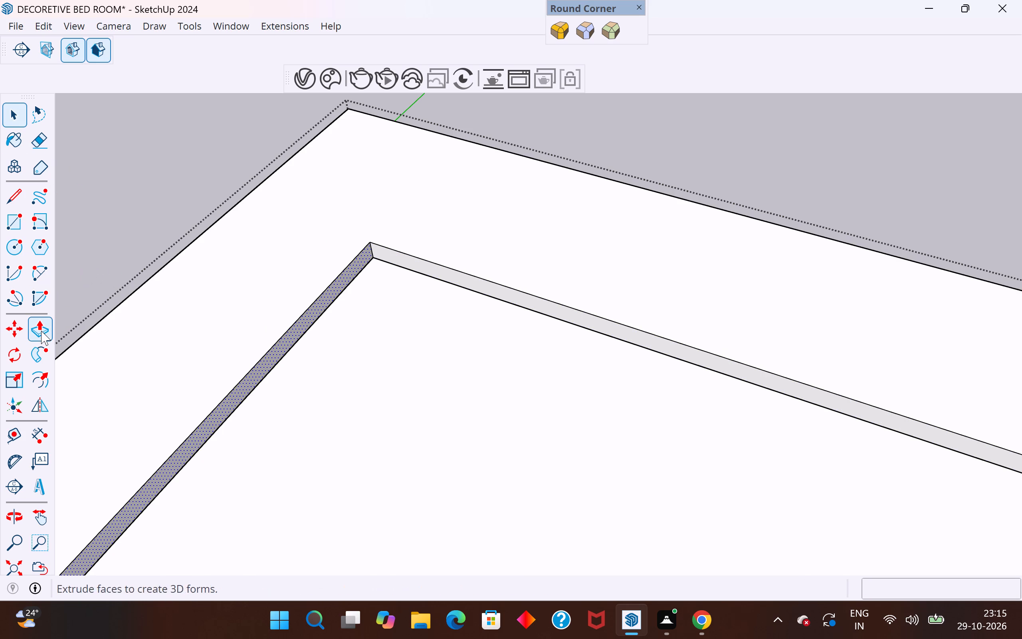
click(41, 331)
click(323, 302)
double_click(323, 302)
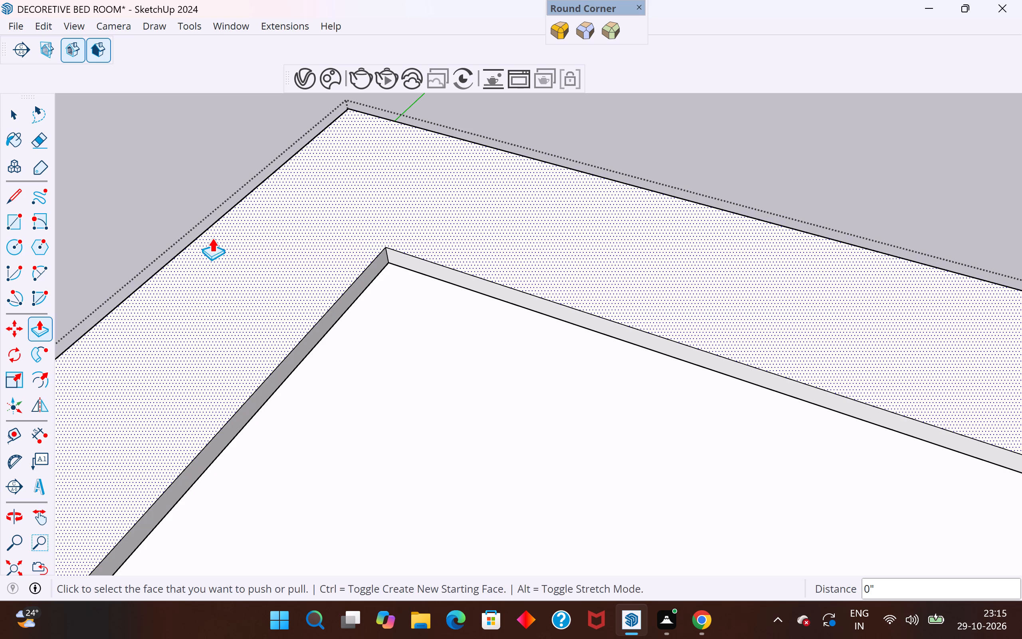
click(24, 113)
click(147, 133)
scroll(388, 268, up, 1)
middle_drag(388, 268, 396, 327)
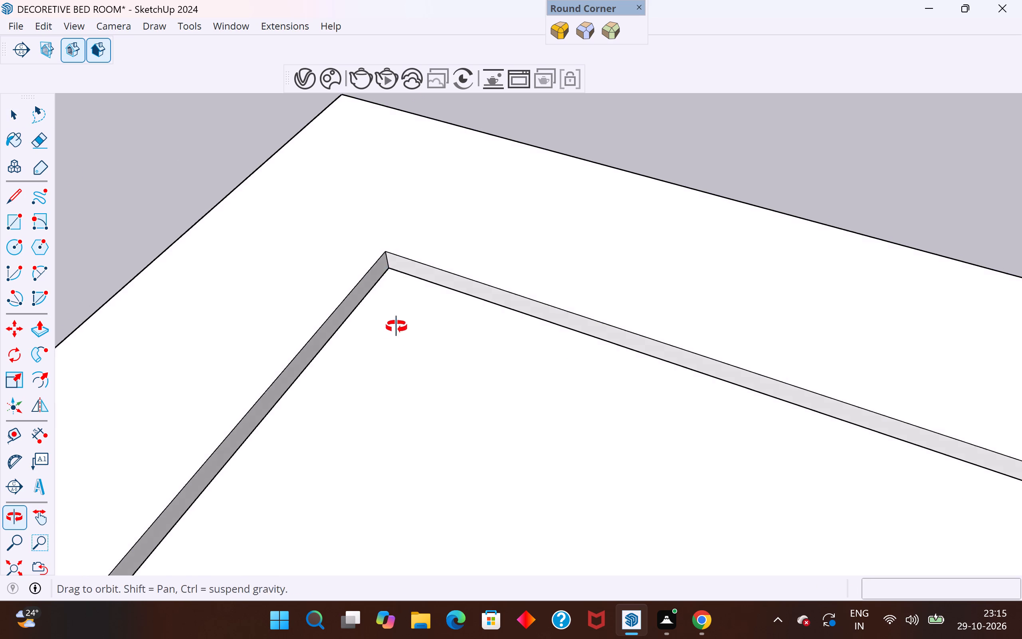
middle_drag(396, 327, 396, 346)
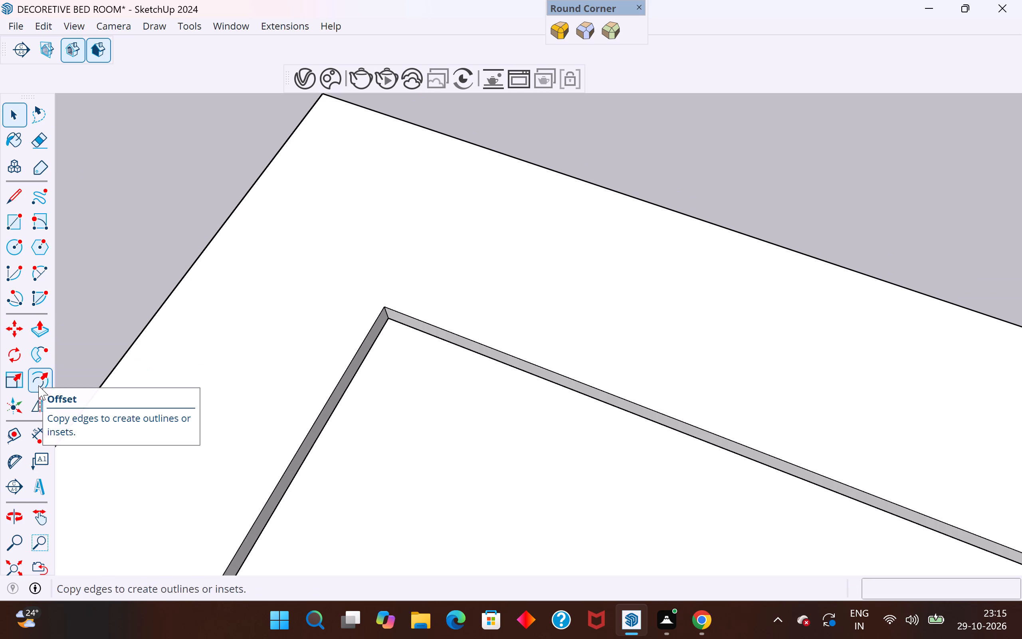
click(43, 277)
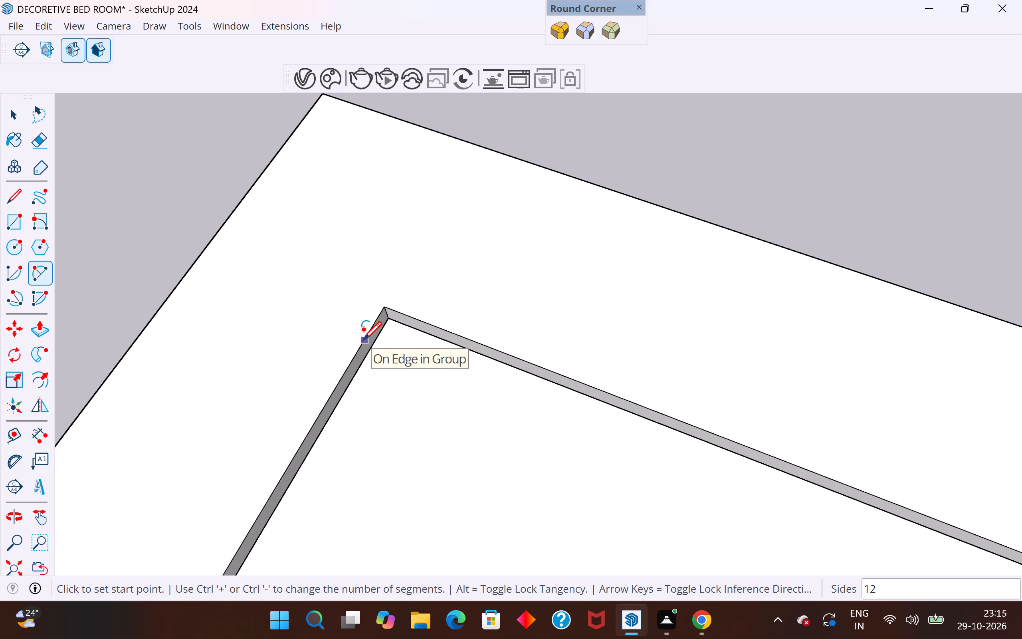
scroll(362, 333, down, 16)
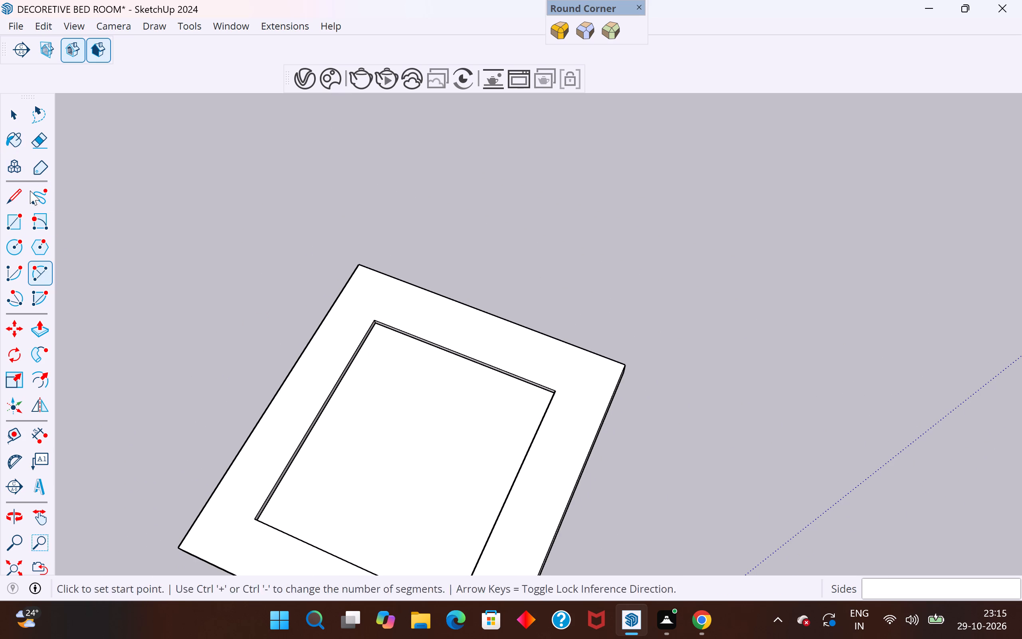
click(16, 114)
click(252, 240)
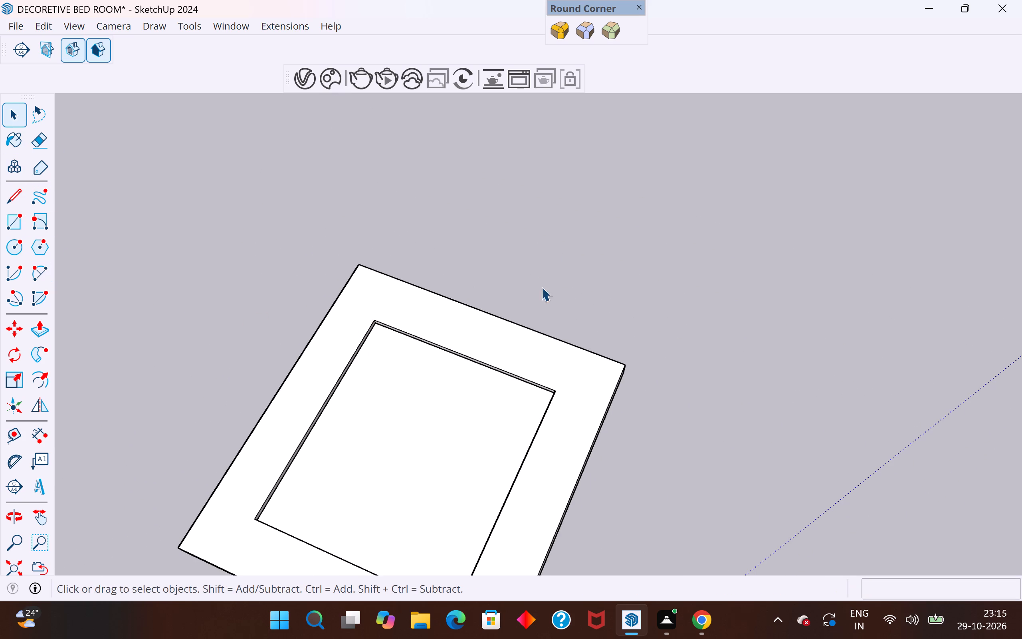
Inside the slab's group, offset the recess's four top edges outward by about 3 1/8", and leave the group.
scroll(561, 242, down, 6)
scroll(520, 424, up, 15)
click(510, 384)
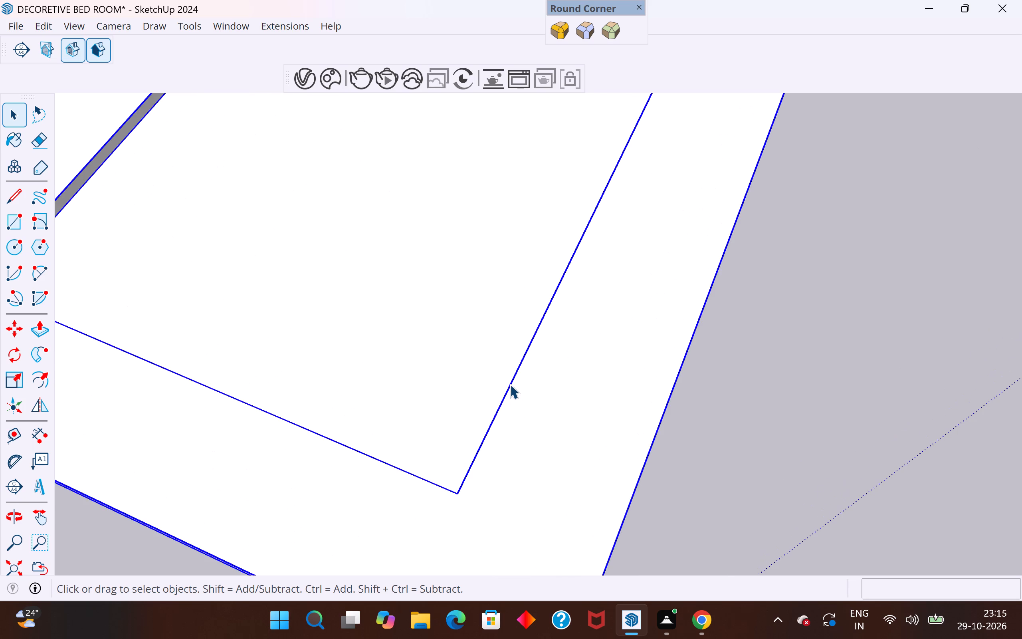
double_click(512, 384)
click(518, 381)
double_click(516, 371)
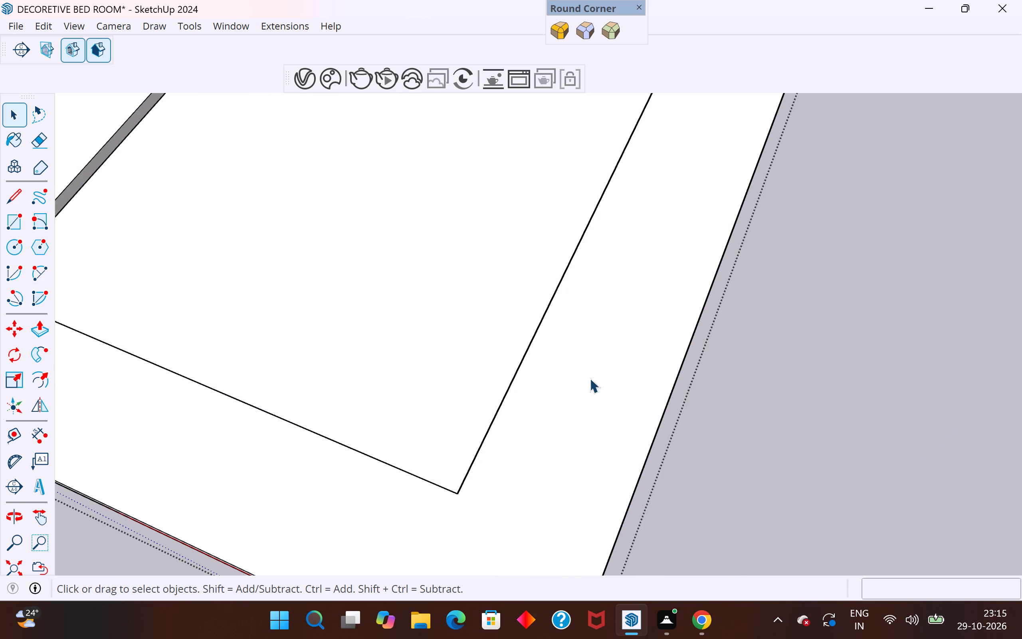
click(764, 385)
double_click(522, 364)
click(523, 356)
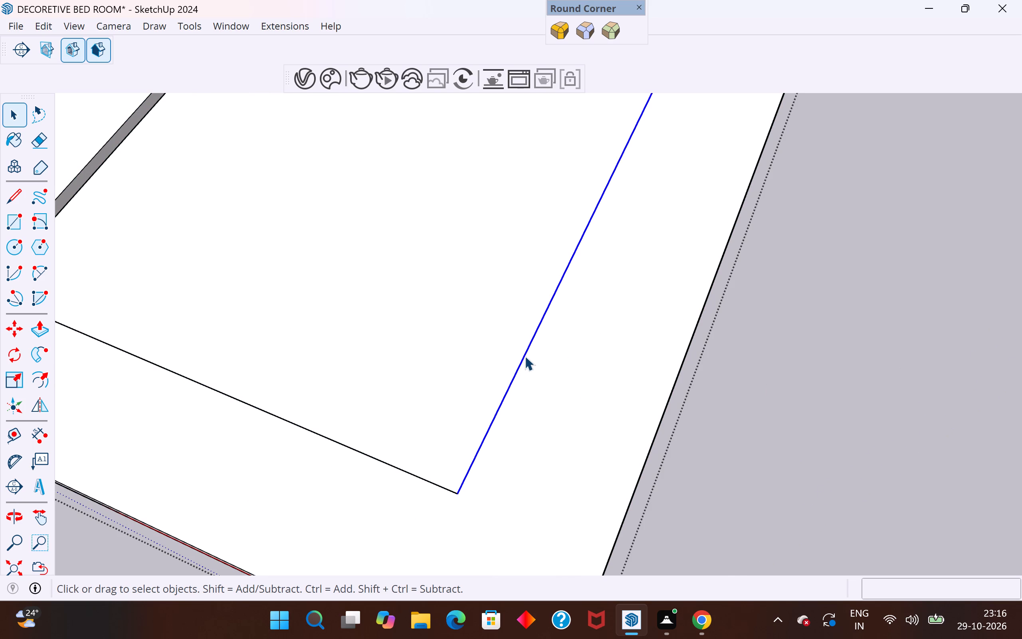
scroll(529, 385, down, 6)
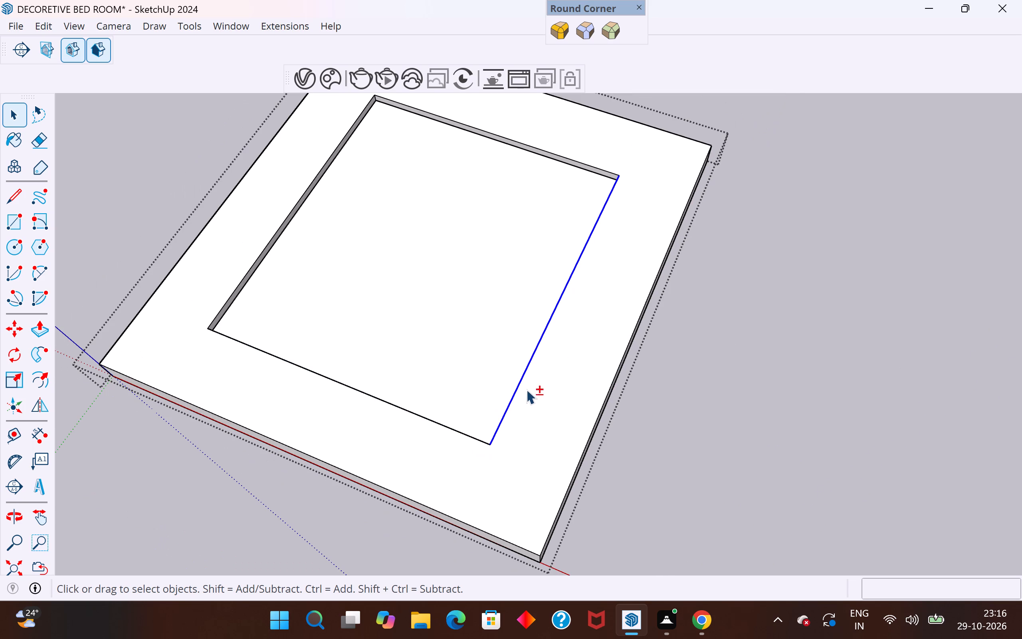
shift+click(474, 438)
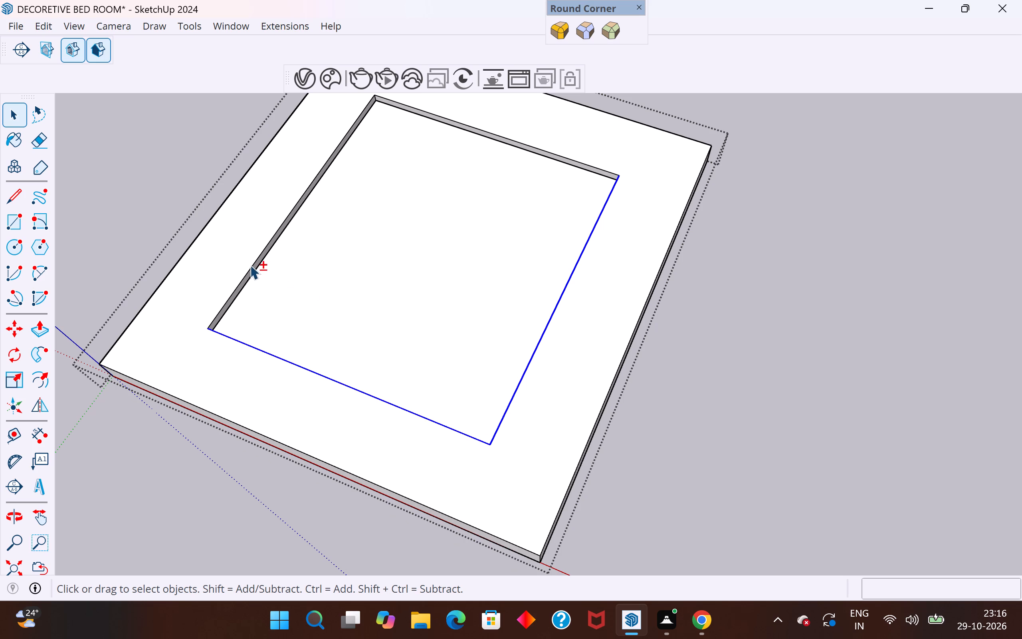
shift+click(255, 265)
shift+click(479, 127)
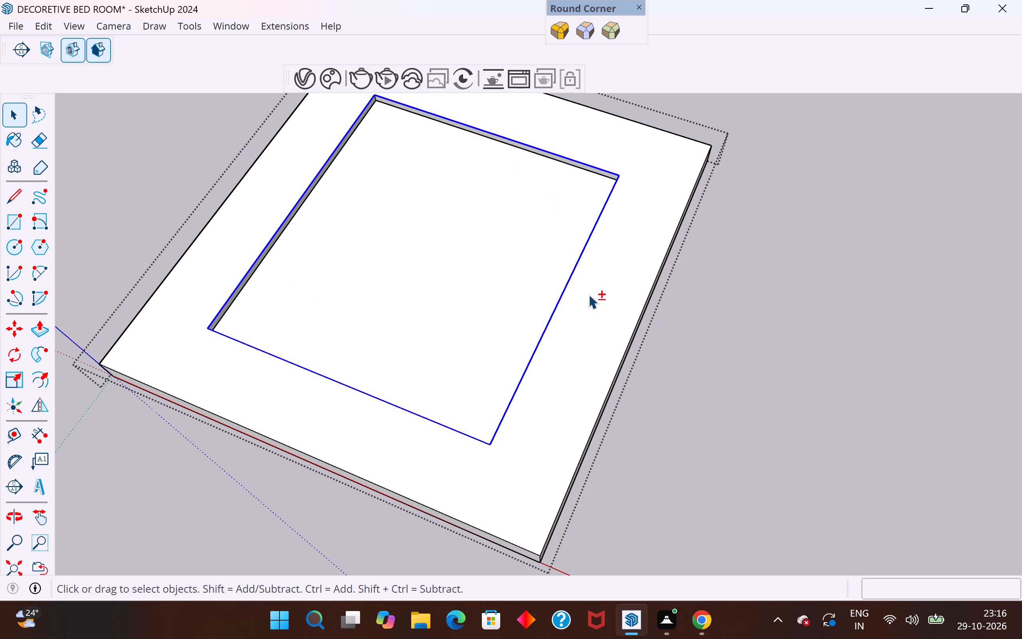
key(m)
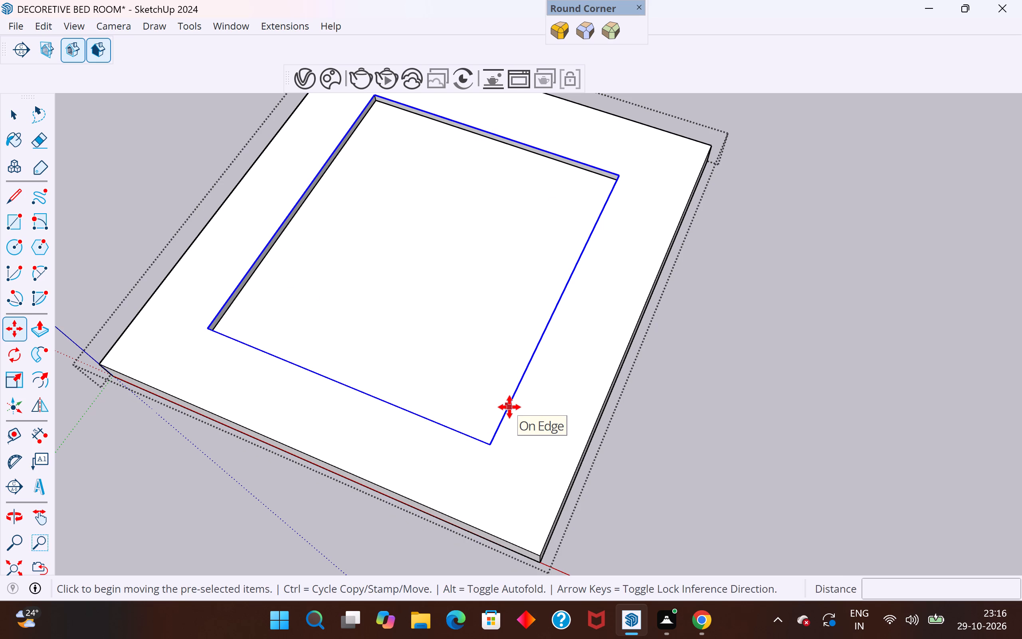
click(47, 385)
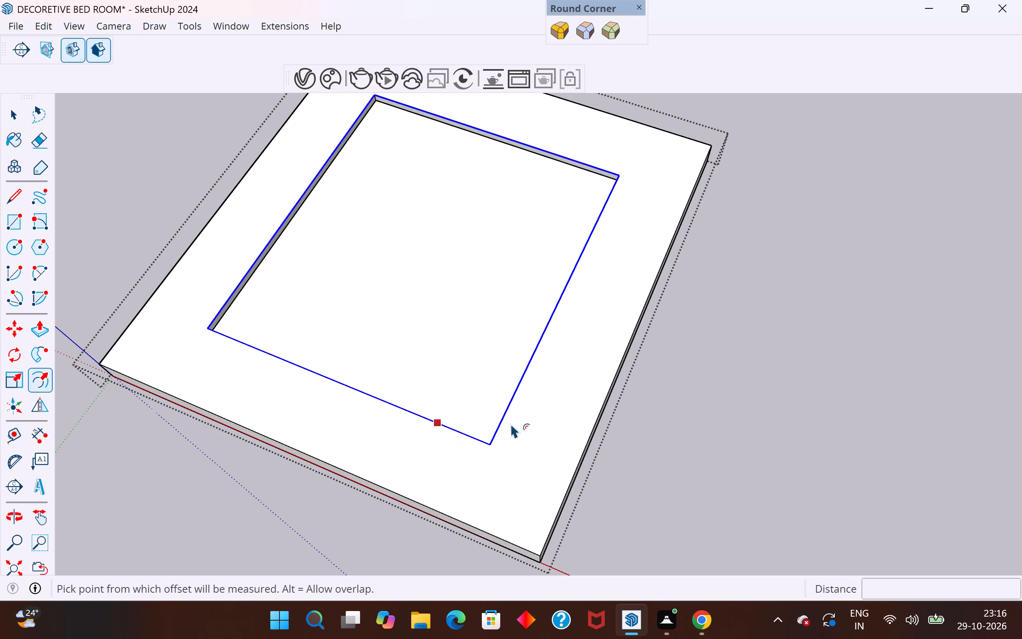
click(511, 407)
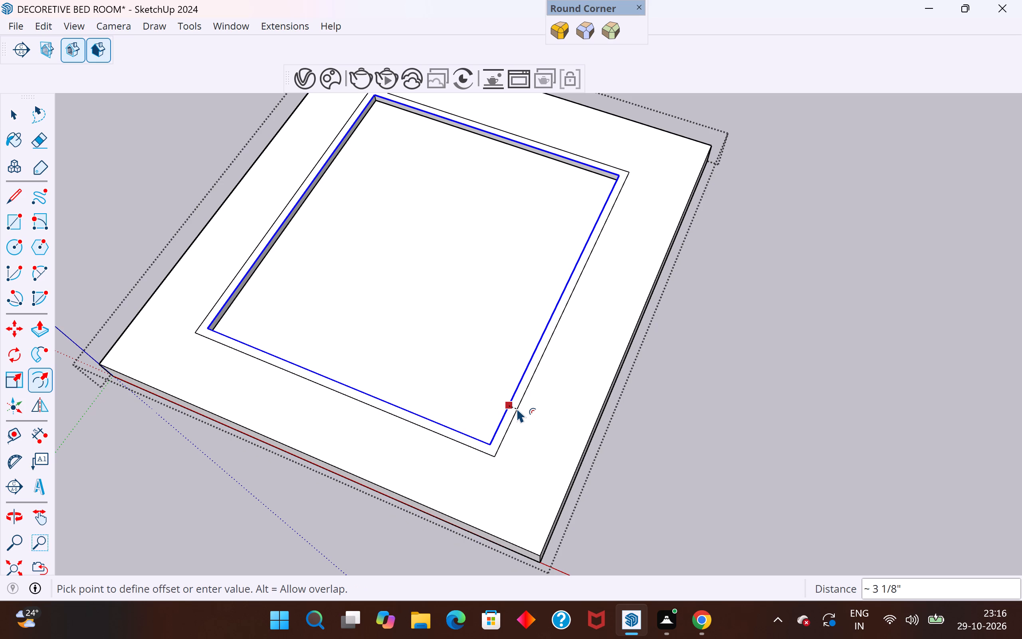
click(517, 408)
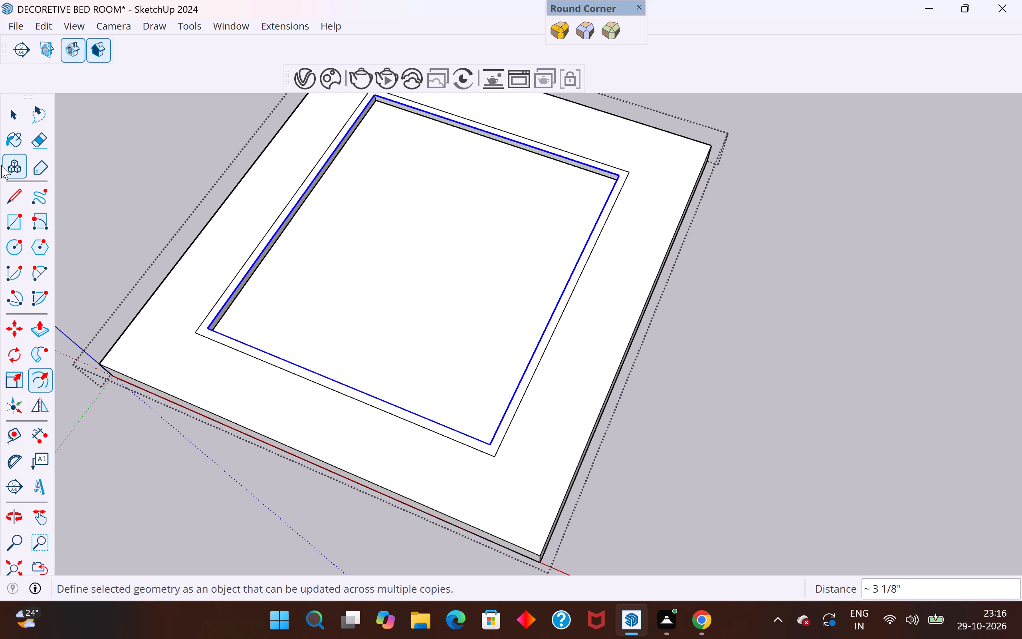
click(5, 109)
click(127, 161)
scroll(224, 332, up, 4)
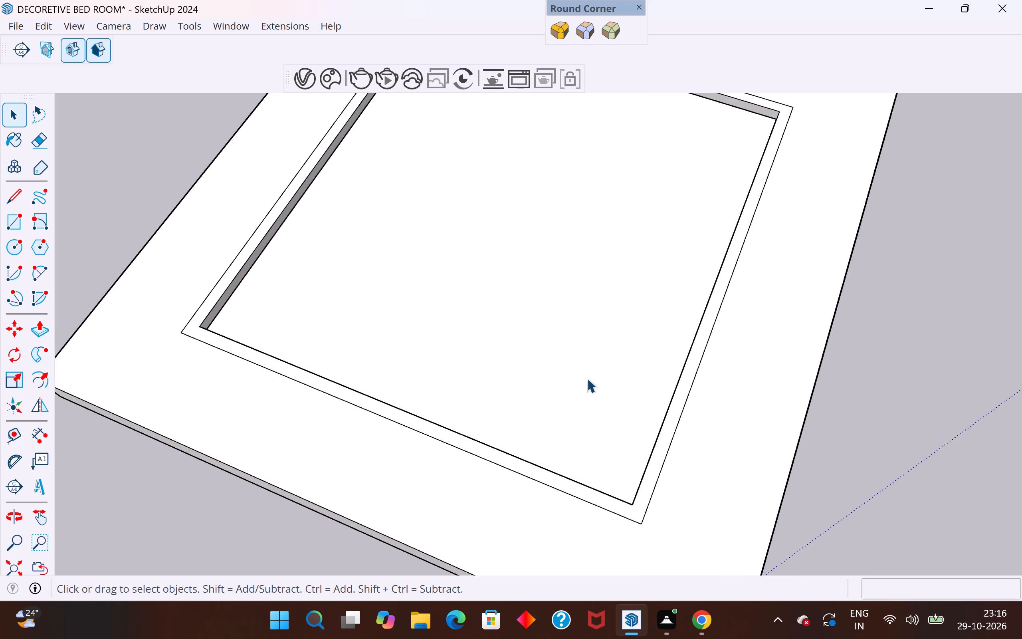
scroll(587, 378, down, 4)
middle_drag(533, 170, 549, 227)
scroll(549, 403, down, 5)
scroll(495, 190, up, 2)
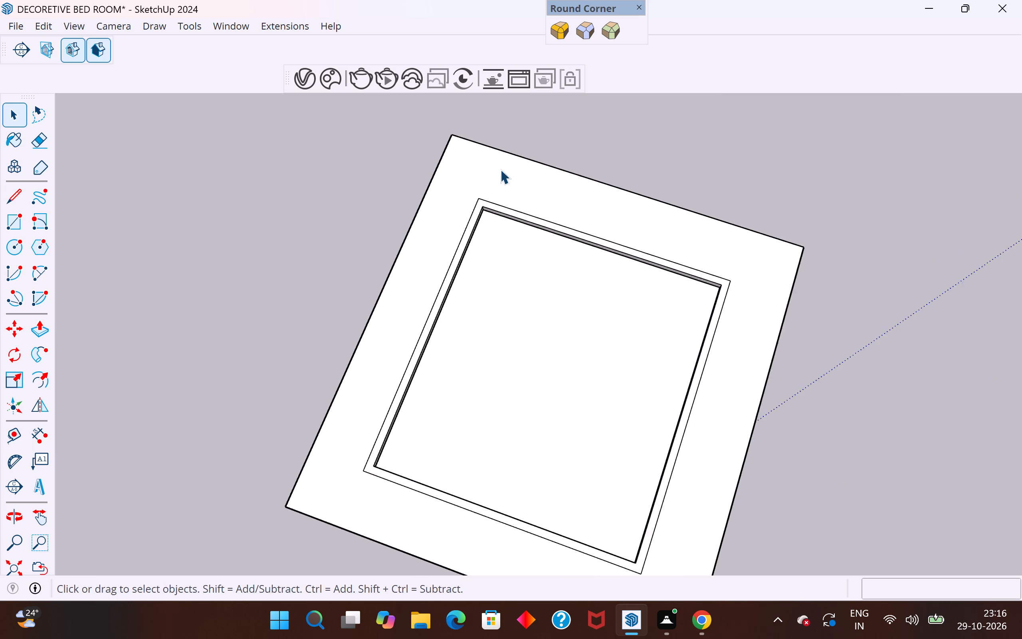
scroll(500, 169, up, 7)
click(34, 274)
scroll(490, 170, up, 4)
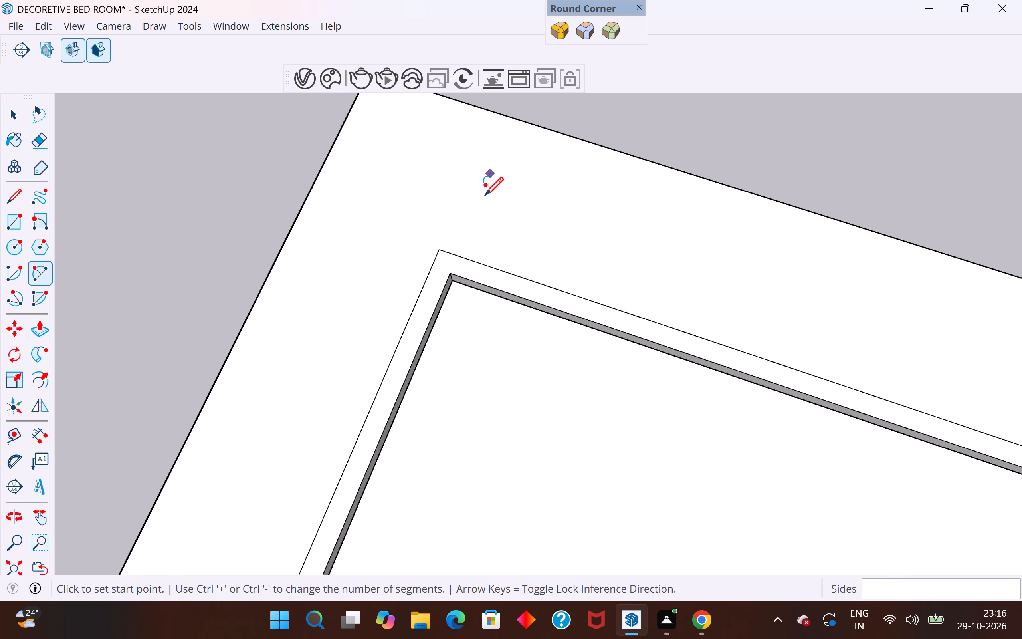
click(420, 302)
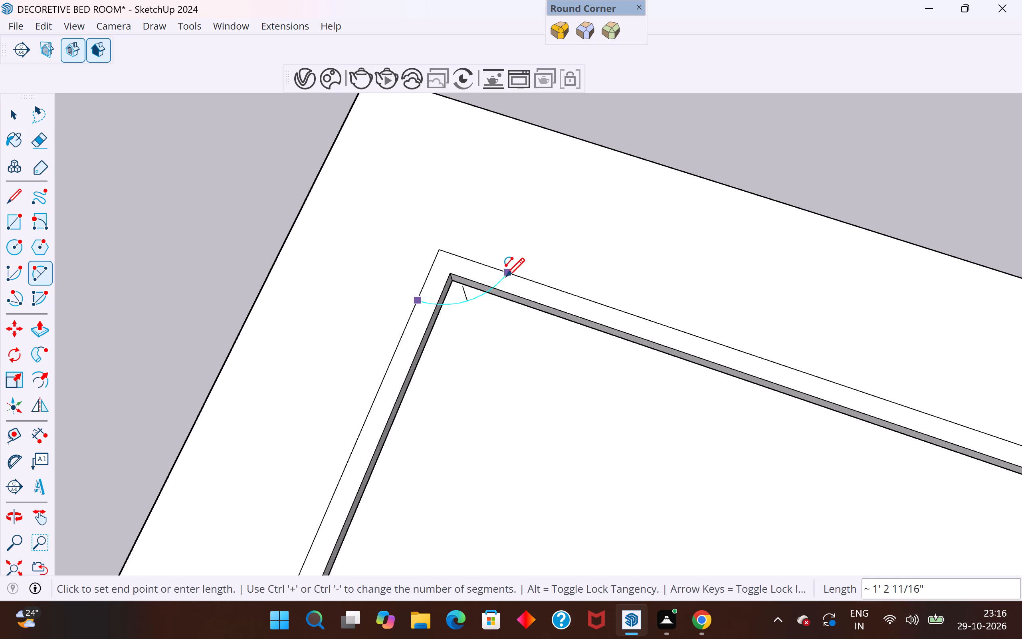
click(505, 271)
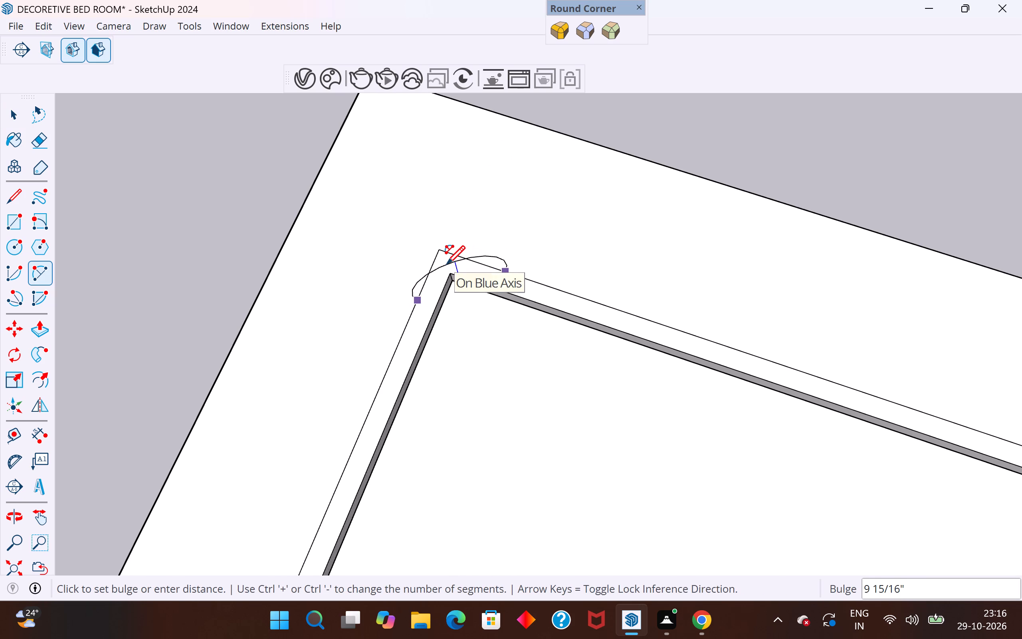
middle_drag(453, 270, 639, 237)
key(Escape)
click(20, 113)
Reopen the slab's group and draw a tangent arc of about 3 13/16" radius across the offset outline's green-axis corner.
double_click(501, 224)
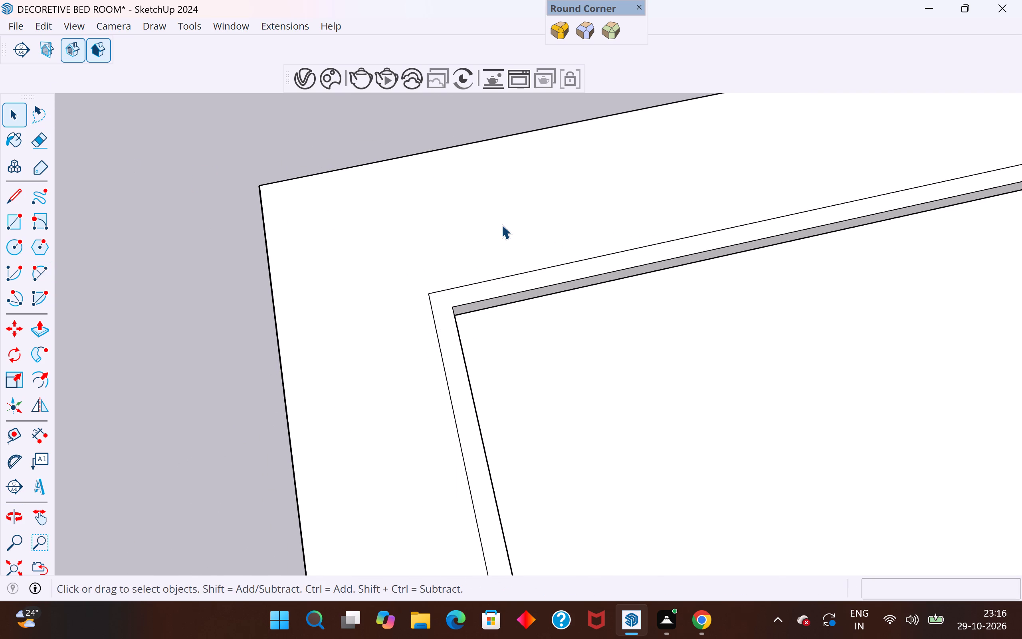
click(461, 267)
click(460, 259)
scroll(460, 274, up, 6)
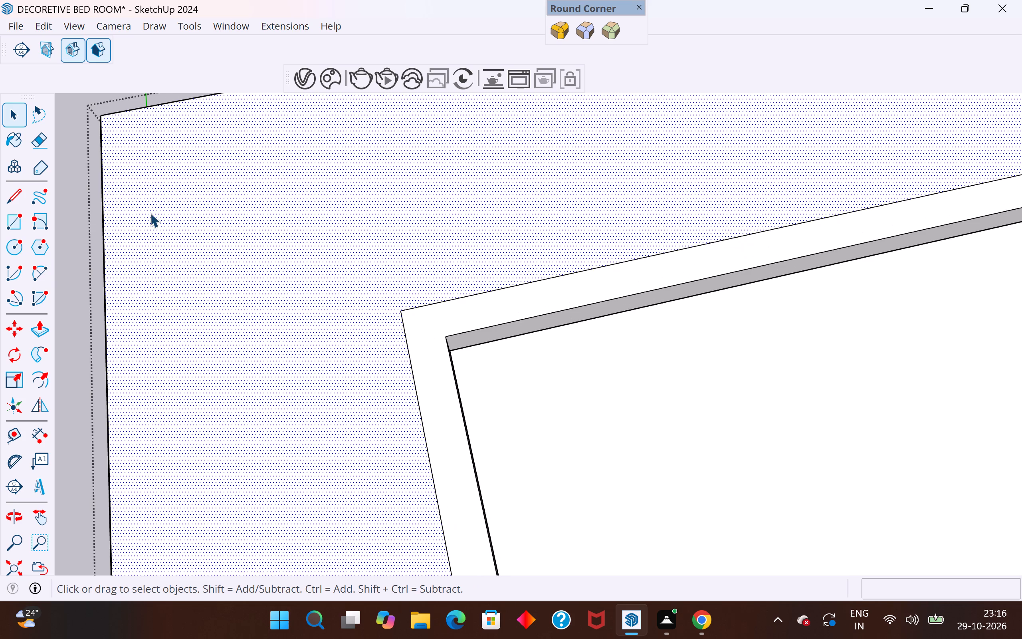
click(37, 275)
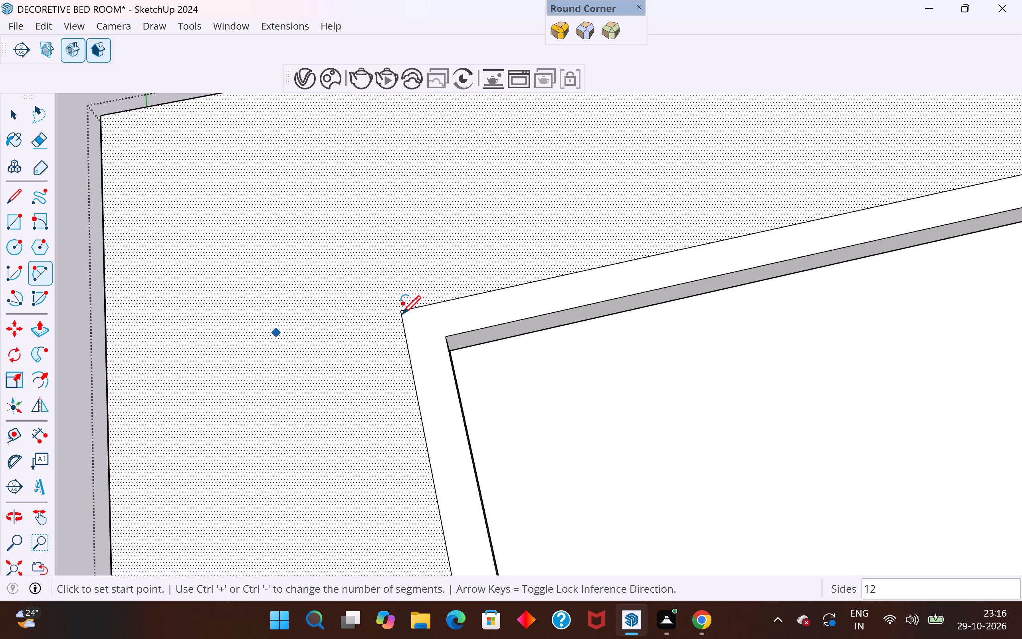
click(446, 302)
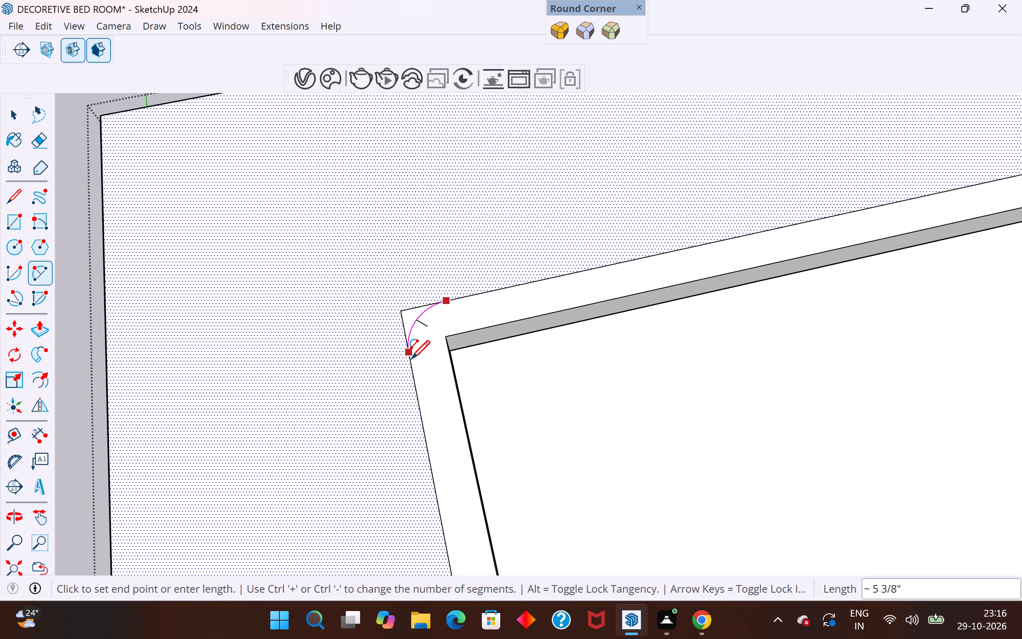
click(411, 359)
scroll(413, 326, up, 7)
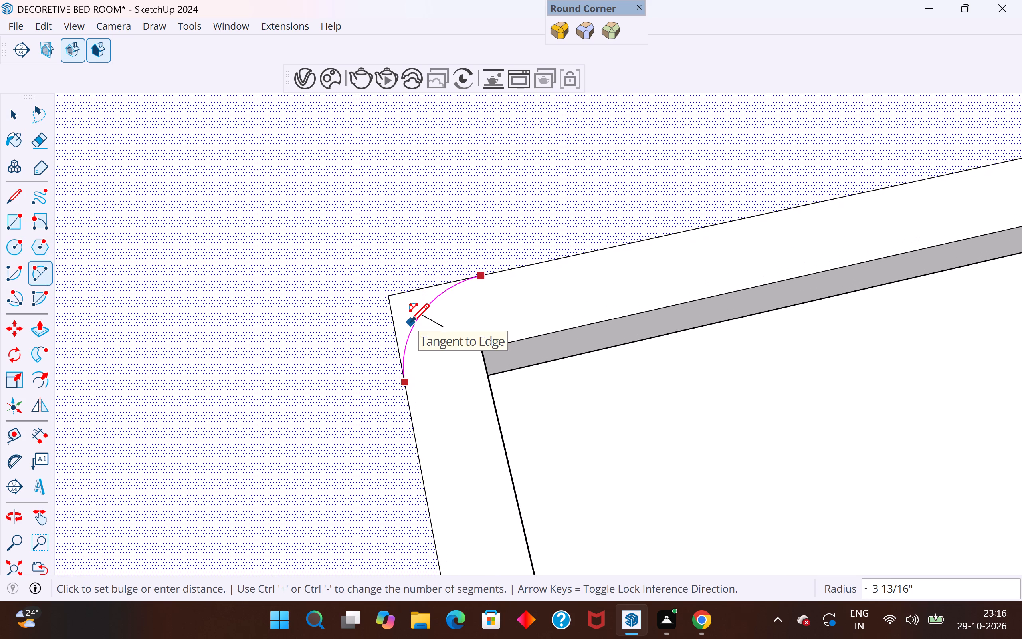
click(410, 322)
click(24, 108)
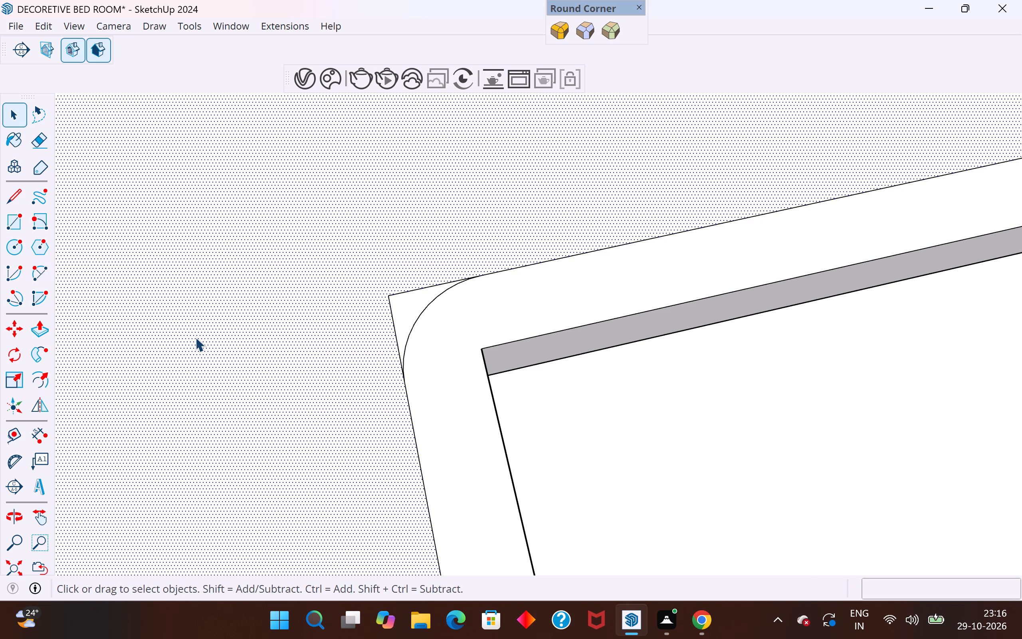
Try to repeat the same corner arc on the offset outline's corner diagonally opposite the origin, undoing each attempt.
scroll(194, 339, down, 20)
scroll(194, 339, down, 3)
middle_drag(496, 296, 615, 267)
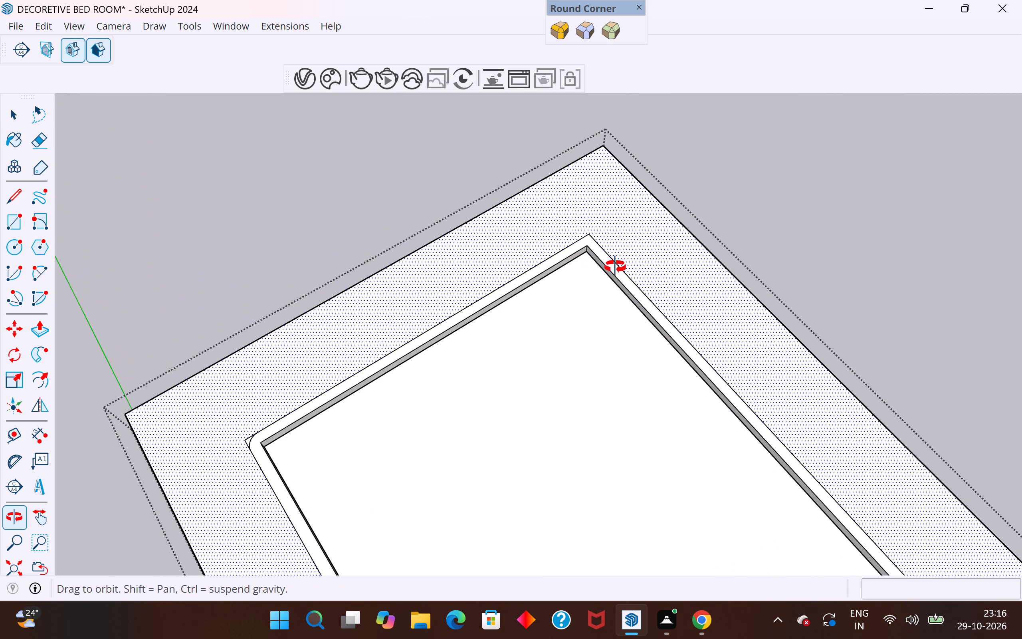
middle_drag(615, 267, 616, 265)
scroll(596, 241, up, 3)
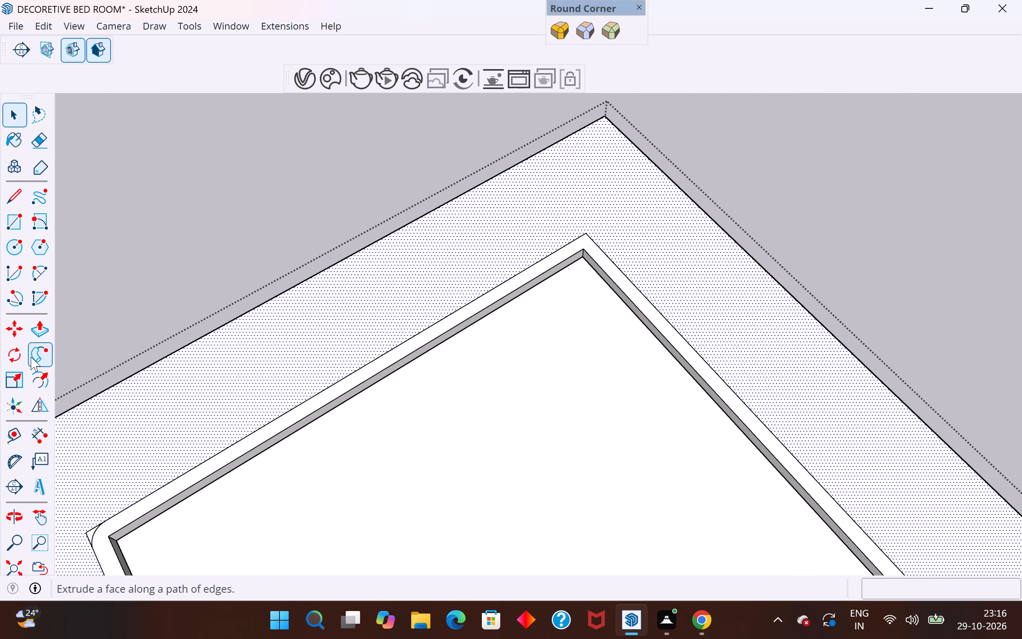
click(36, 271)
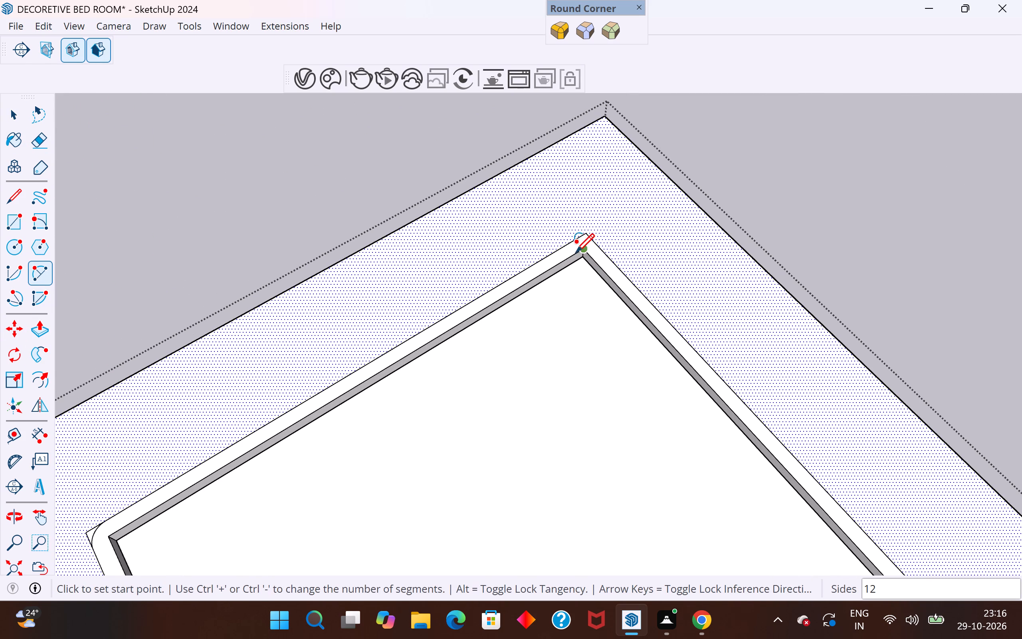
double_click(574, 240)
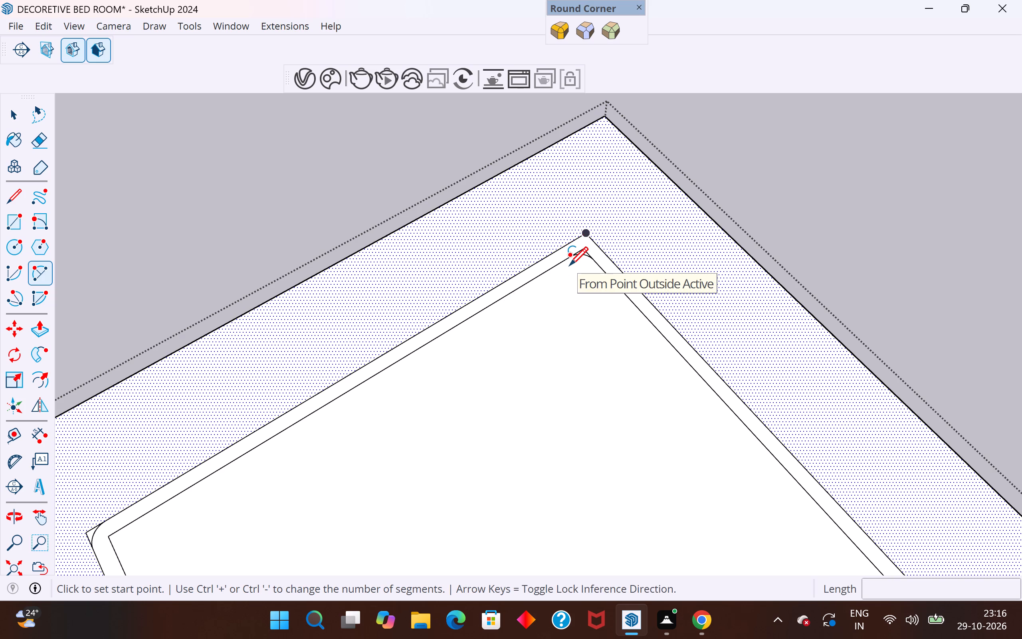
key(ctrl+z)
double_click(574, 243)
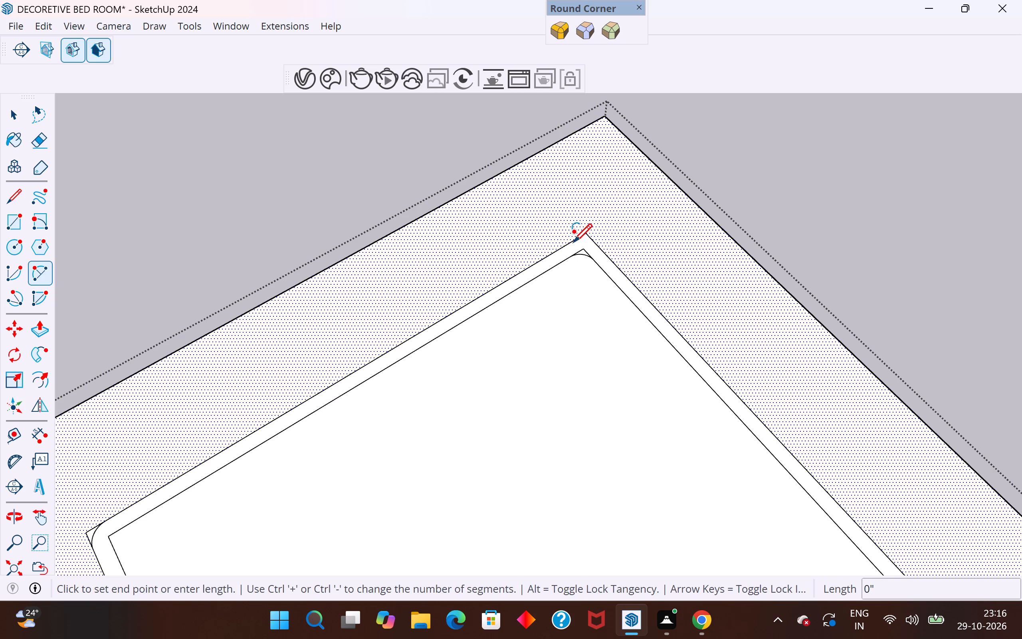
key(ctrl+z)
Round the offset outline's other three corners with the same arc: diagonally opposite the origin, at the red axis, and nearest the origin.
scroll(583, 236, up, 5)
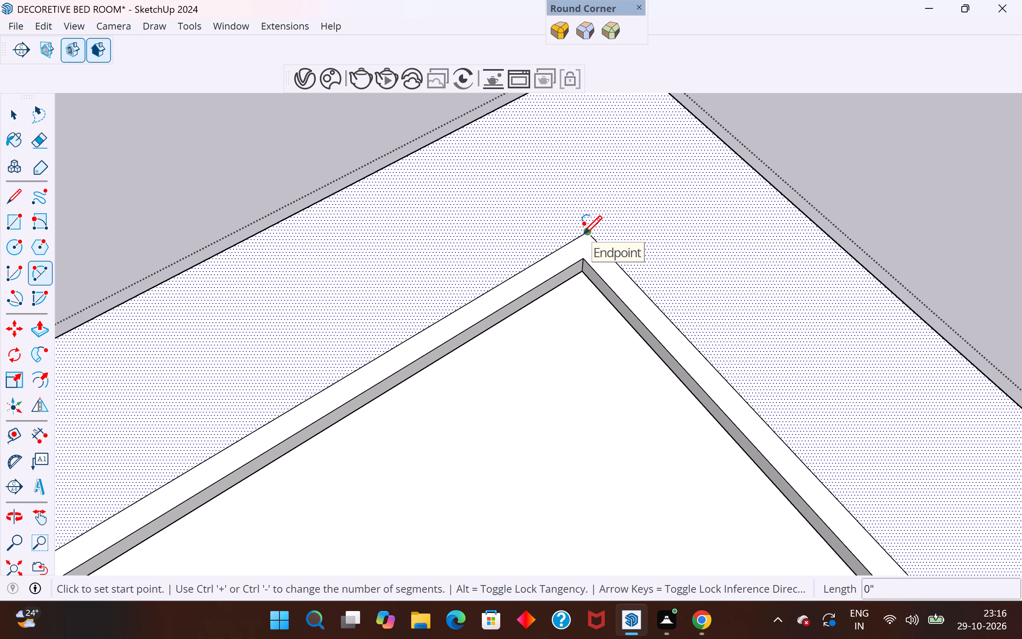
double_click(583, 234)
scroll(491, 252, down, 17)
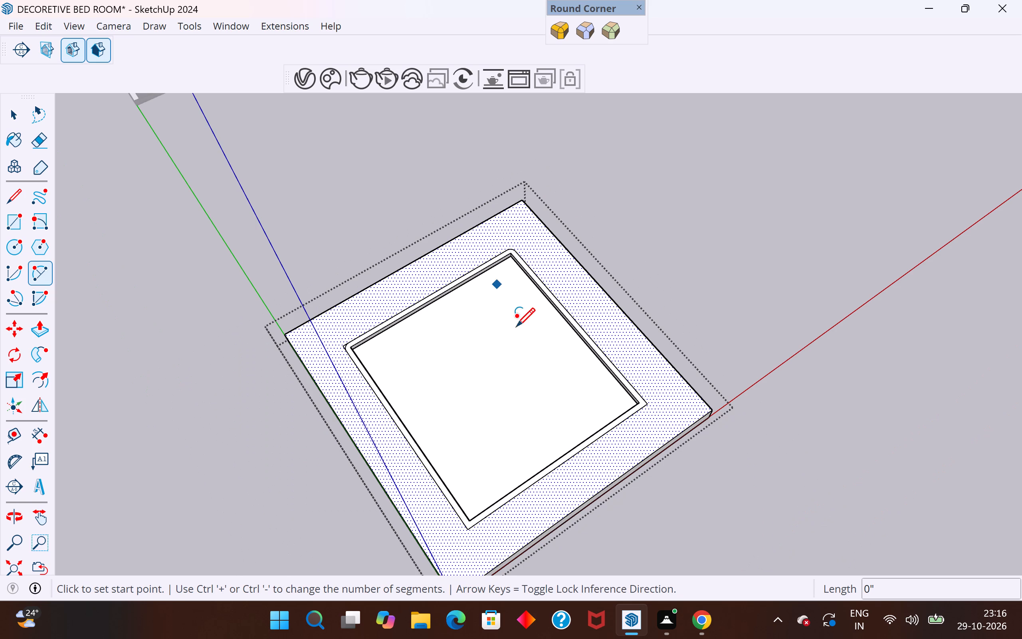
scroll(670, 416, up, 20)
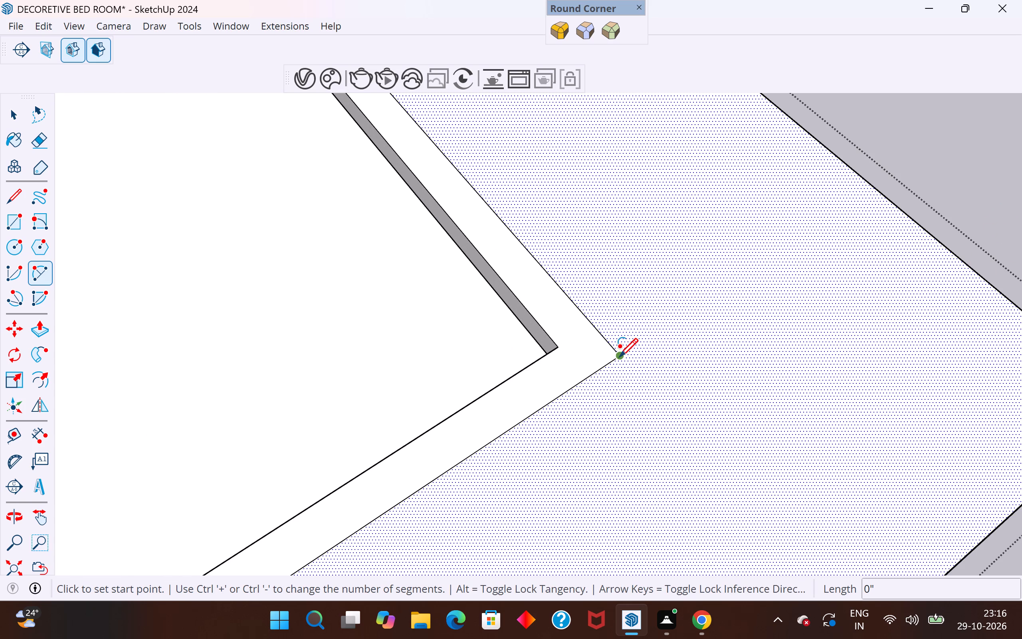
double_click(619, 357)
scroll(721, 349, down, 19)
scroll(482, 501, up, 2)
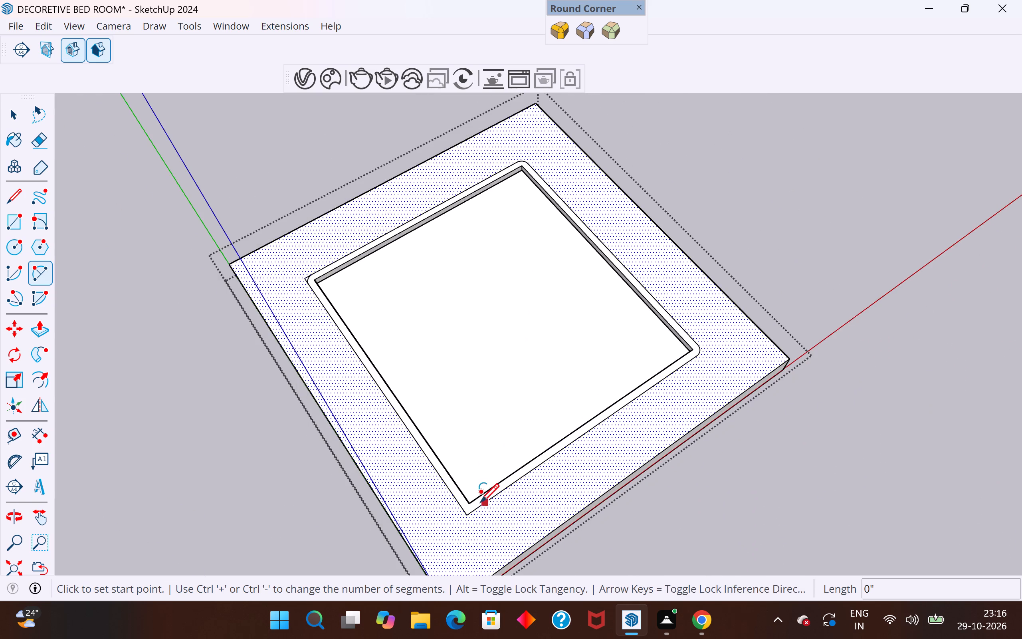
scroll(480, 502, up, 6)
double_click(460, 520)
scroll(523, 532, down, 6)
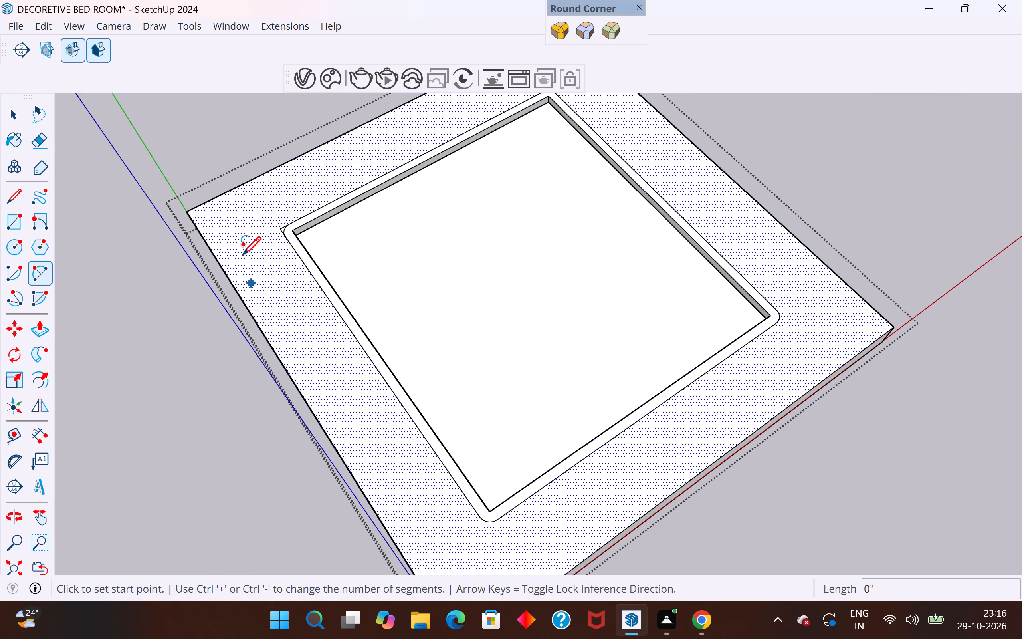
Delete the two leftover straight segments outside the arc at the offset outline's green-axis corner.
click(14, 114)
scroll(296, 212, up, 14)
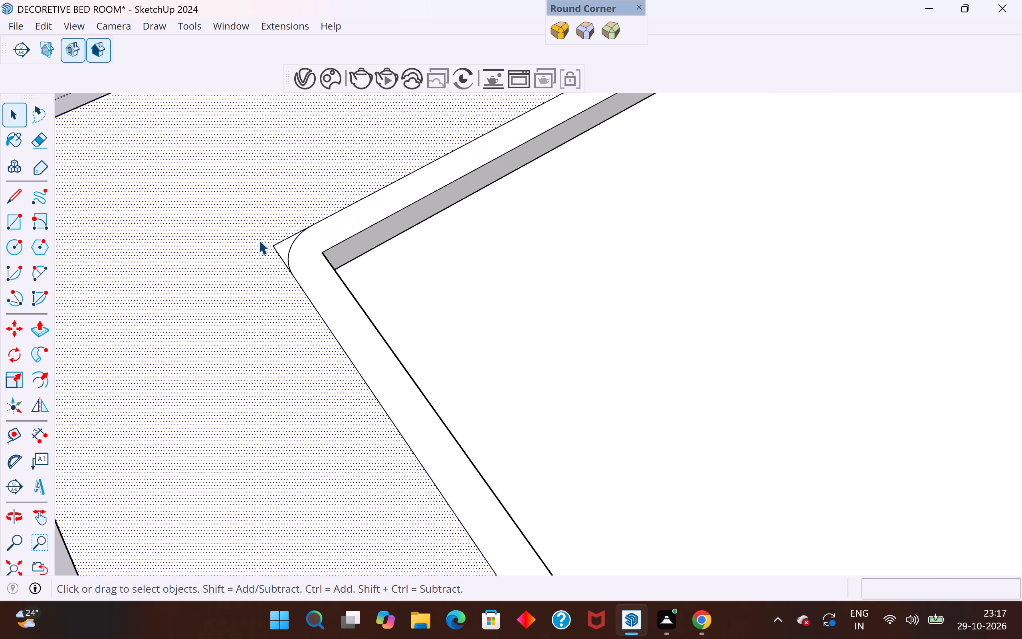
scroll(259, 240, up, 1)
click(283, 260)
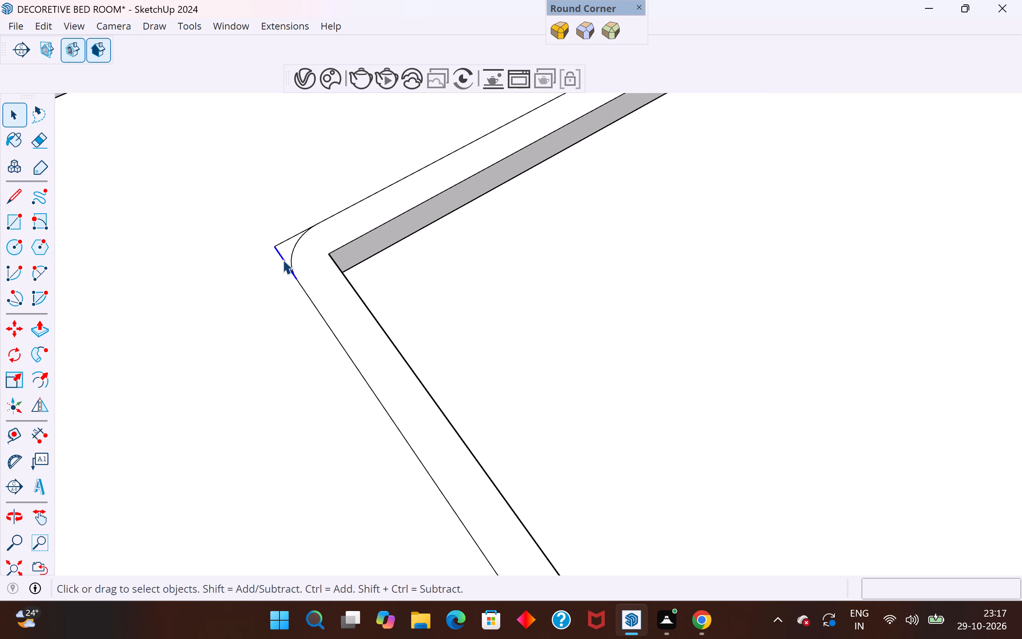
key(Delete)
click(295, 232)
key(Delete)
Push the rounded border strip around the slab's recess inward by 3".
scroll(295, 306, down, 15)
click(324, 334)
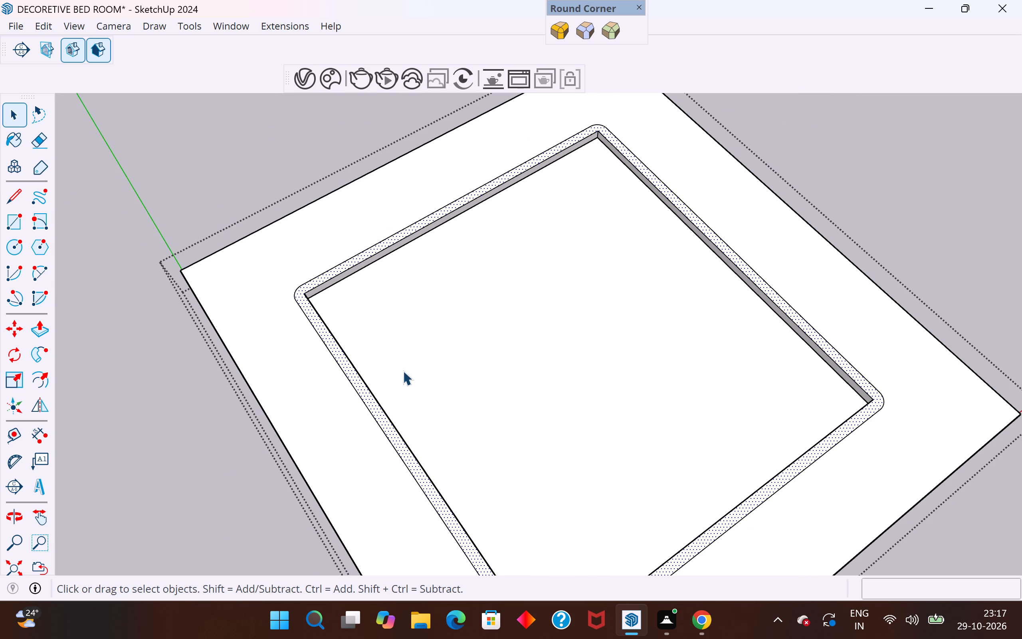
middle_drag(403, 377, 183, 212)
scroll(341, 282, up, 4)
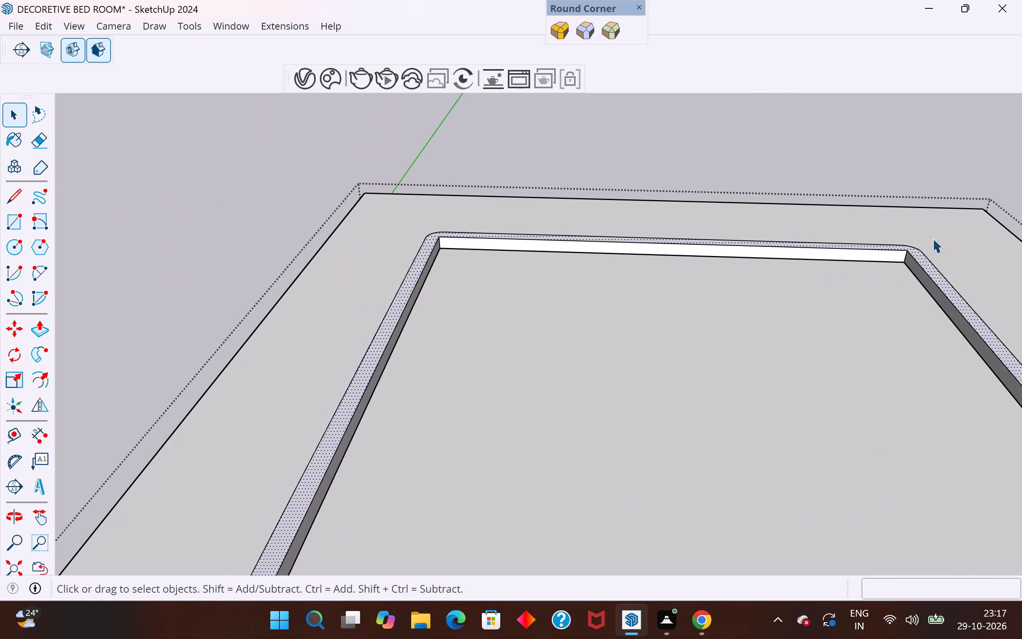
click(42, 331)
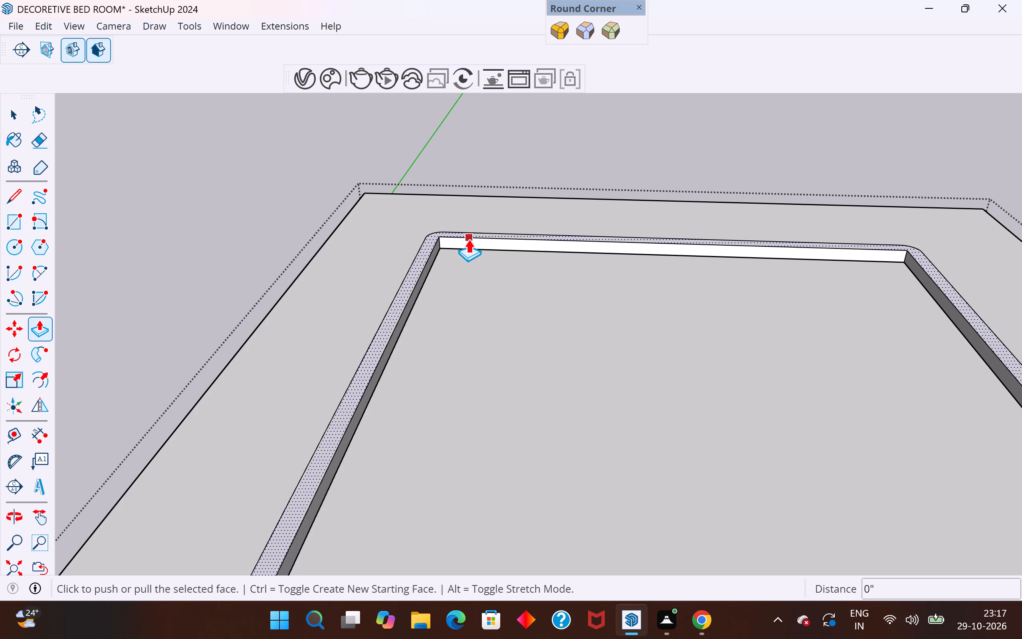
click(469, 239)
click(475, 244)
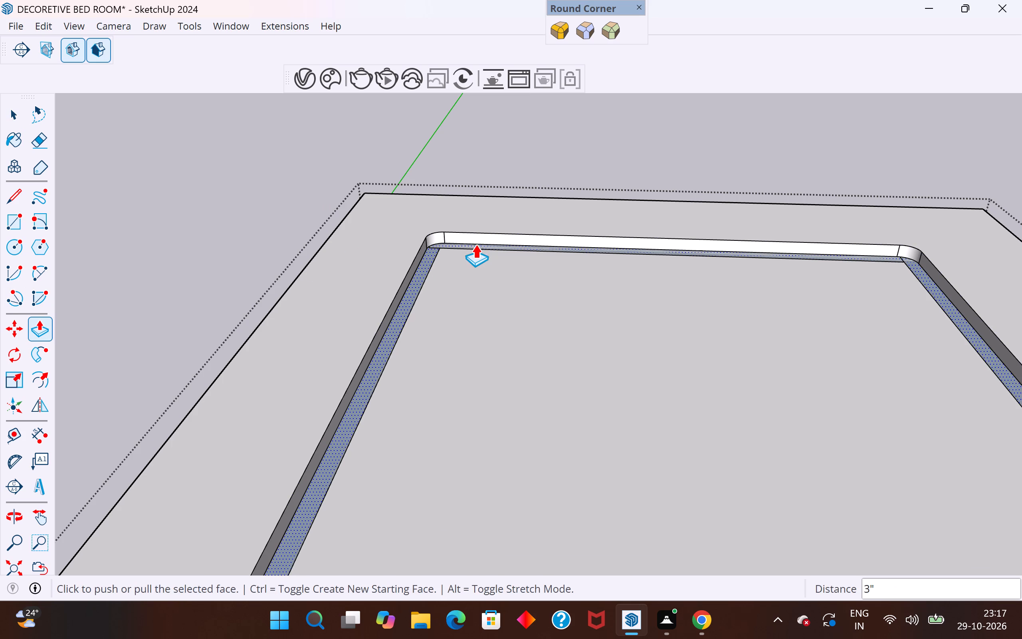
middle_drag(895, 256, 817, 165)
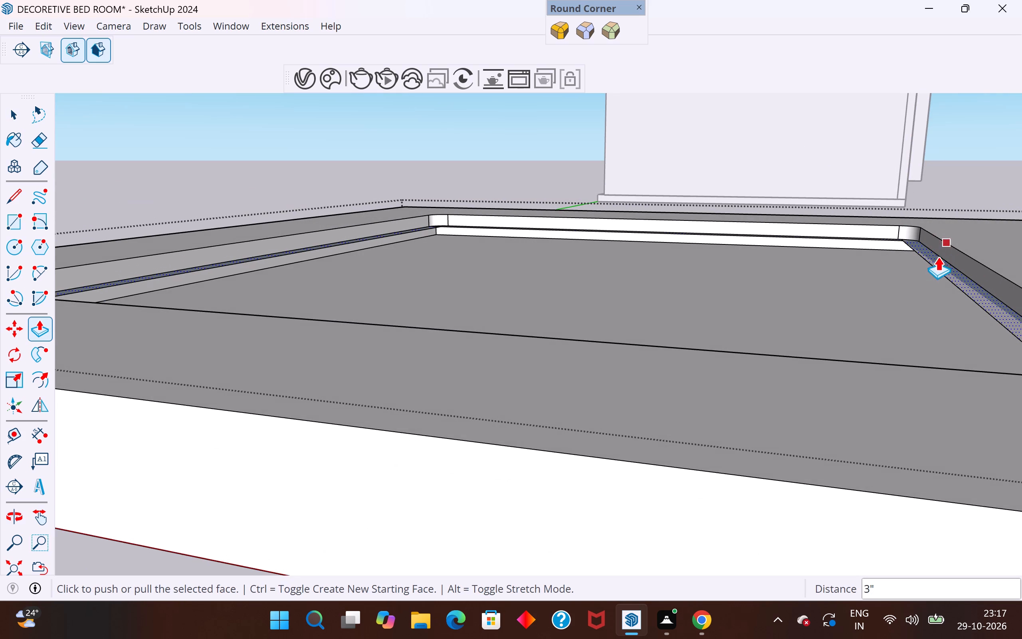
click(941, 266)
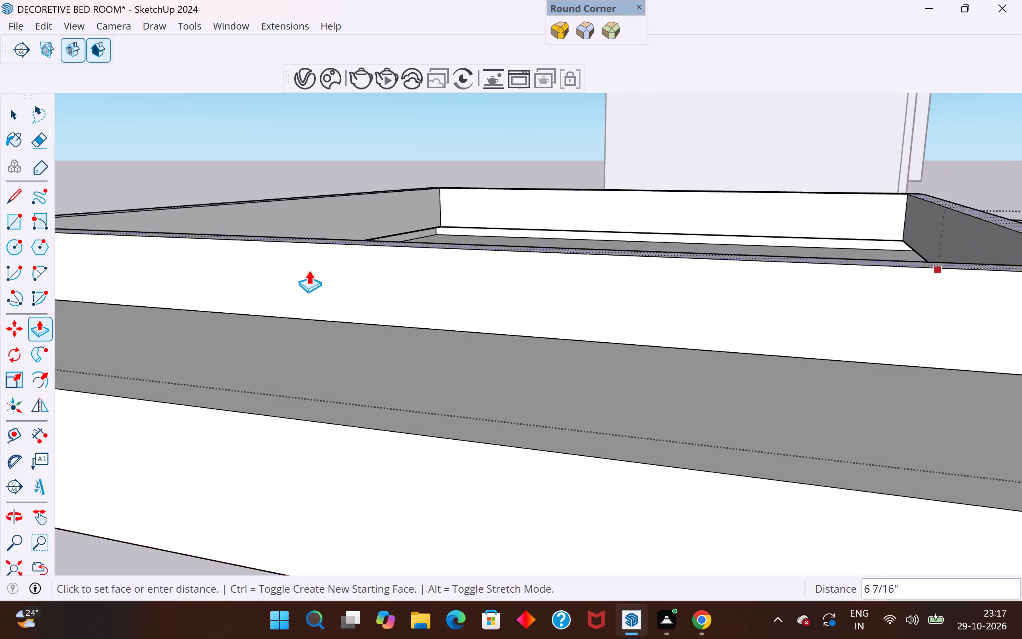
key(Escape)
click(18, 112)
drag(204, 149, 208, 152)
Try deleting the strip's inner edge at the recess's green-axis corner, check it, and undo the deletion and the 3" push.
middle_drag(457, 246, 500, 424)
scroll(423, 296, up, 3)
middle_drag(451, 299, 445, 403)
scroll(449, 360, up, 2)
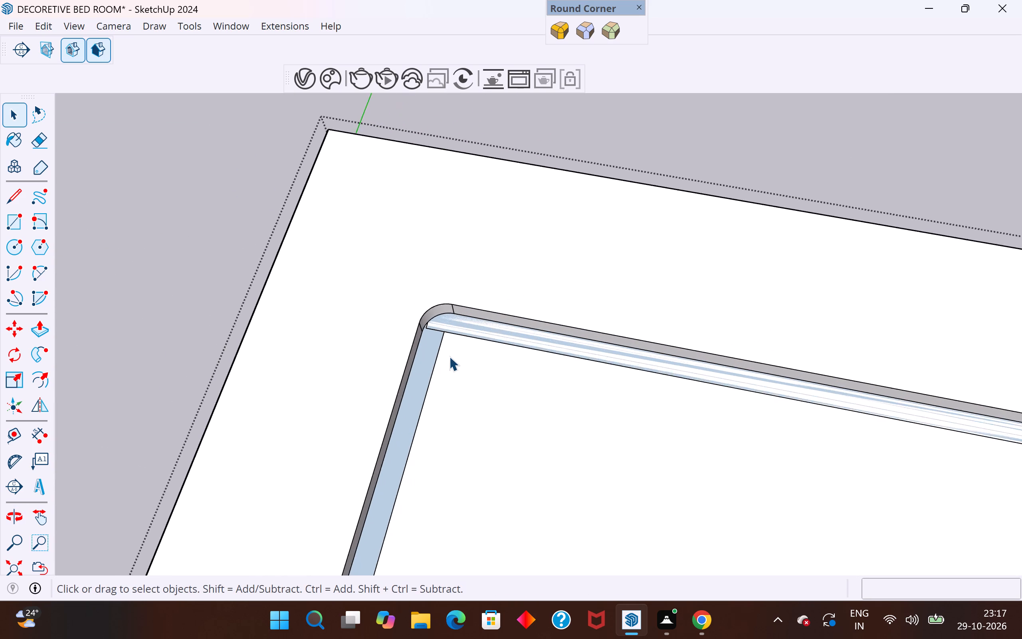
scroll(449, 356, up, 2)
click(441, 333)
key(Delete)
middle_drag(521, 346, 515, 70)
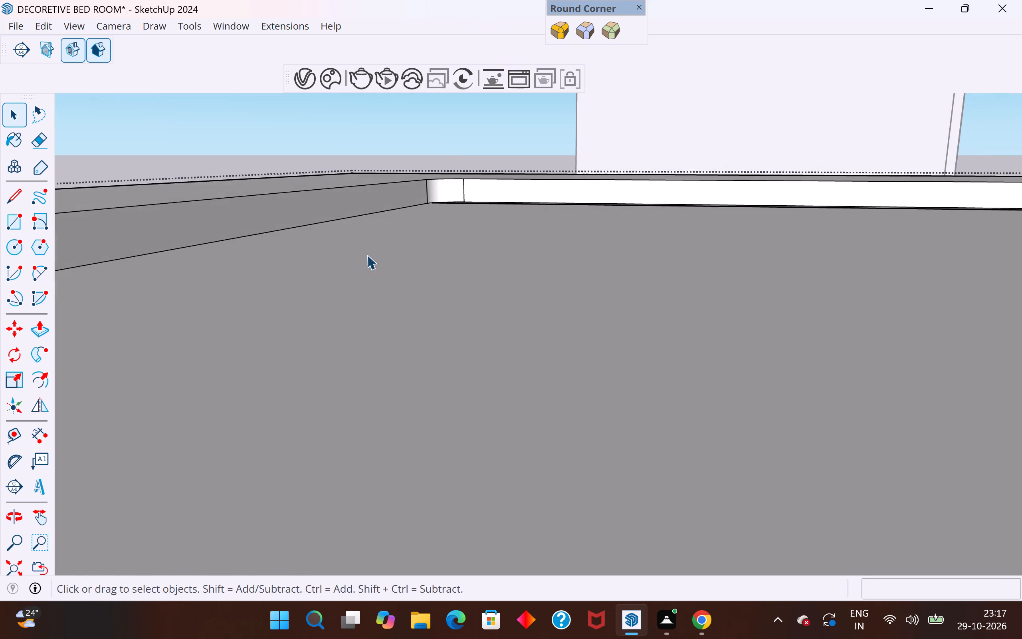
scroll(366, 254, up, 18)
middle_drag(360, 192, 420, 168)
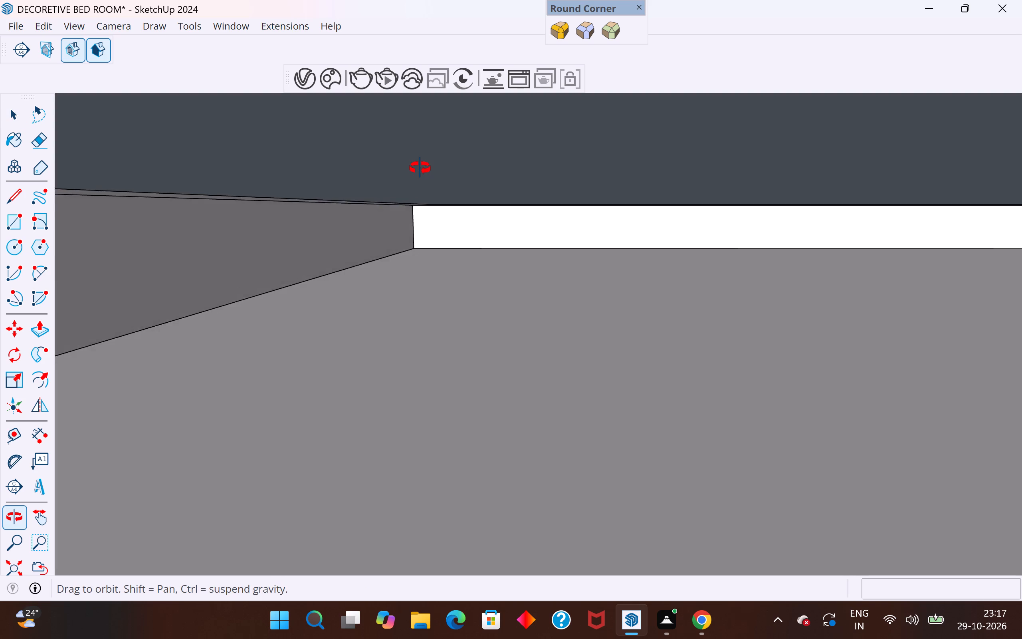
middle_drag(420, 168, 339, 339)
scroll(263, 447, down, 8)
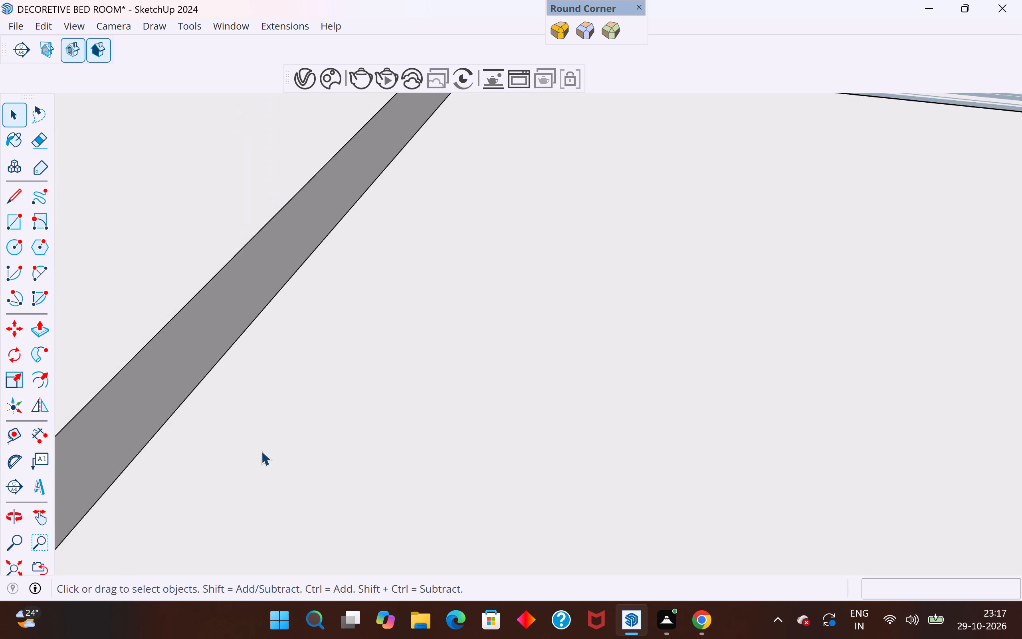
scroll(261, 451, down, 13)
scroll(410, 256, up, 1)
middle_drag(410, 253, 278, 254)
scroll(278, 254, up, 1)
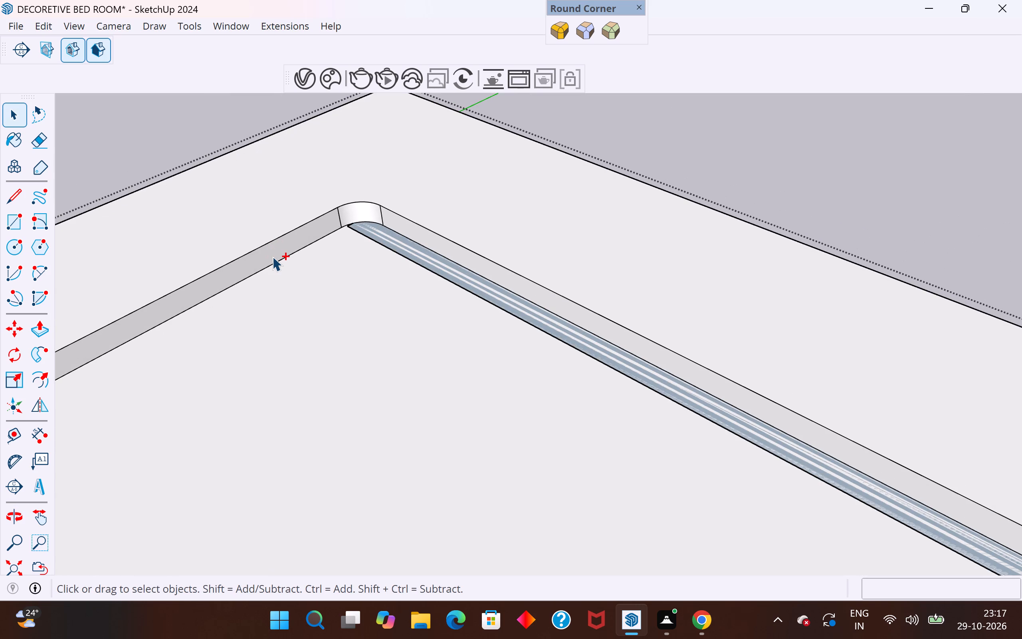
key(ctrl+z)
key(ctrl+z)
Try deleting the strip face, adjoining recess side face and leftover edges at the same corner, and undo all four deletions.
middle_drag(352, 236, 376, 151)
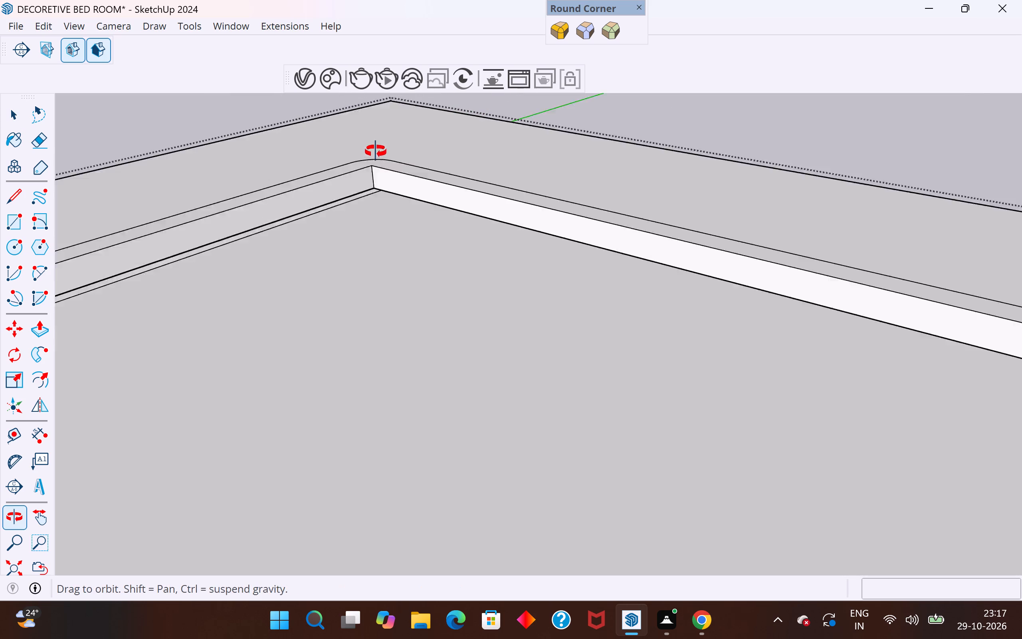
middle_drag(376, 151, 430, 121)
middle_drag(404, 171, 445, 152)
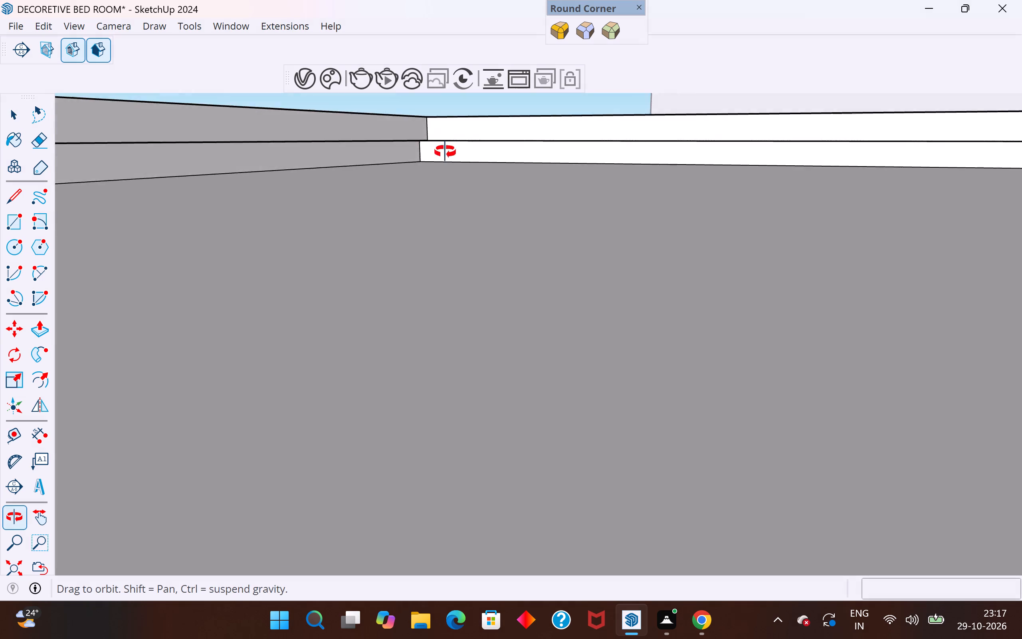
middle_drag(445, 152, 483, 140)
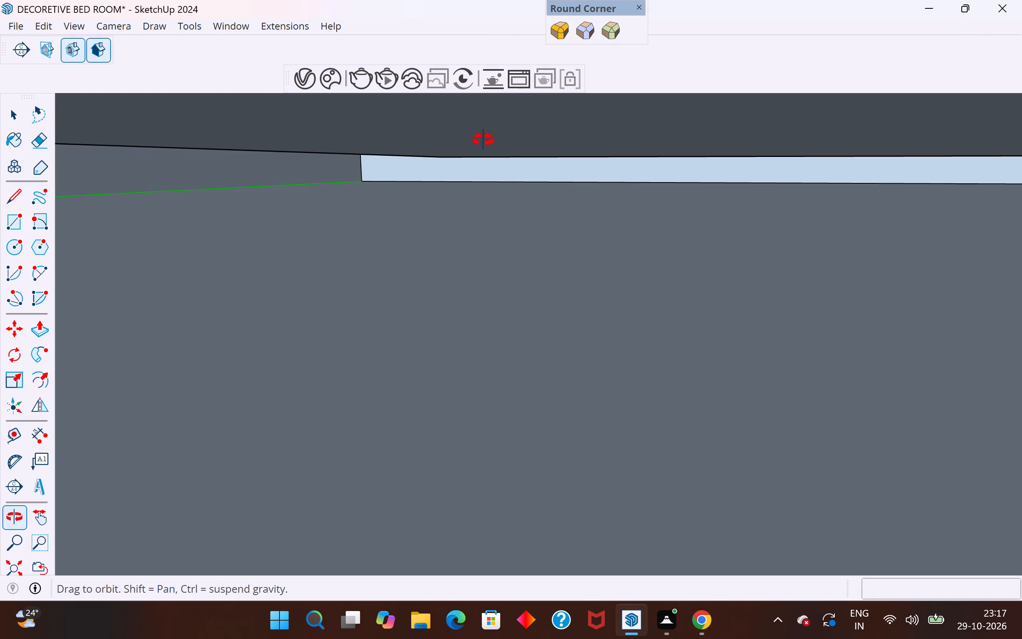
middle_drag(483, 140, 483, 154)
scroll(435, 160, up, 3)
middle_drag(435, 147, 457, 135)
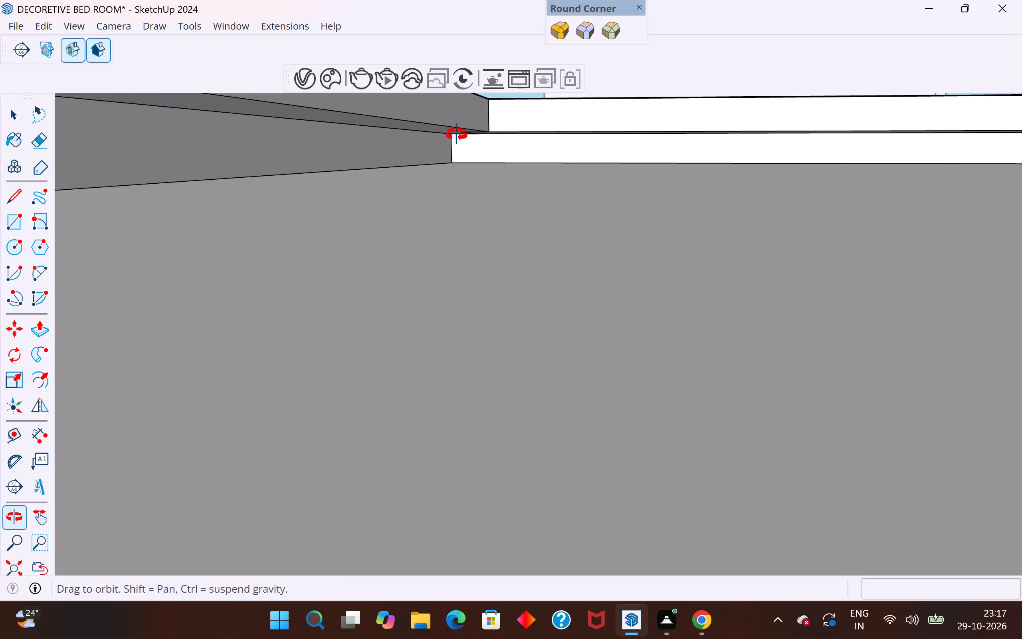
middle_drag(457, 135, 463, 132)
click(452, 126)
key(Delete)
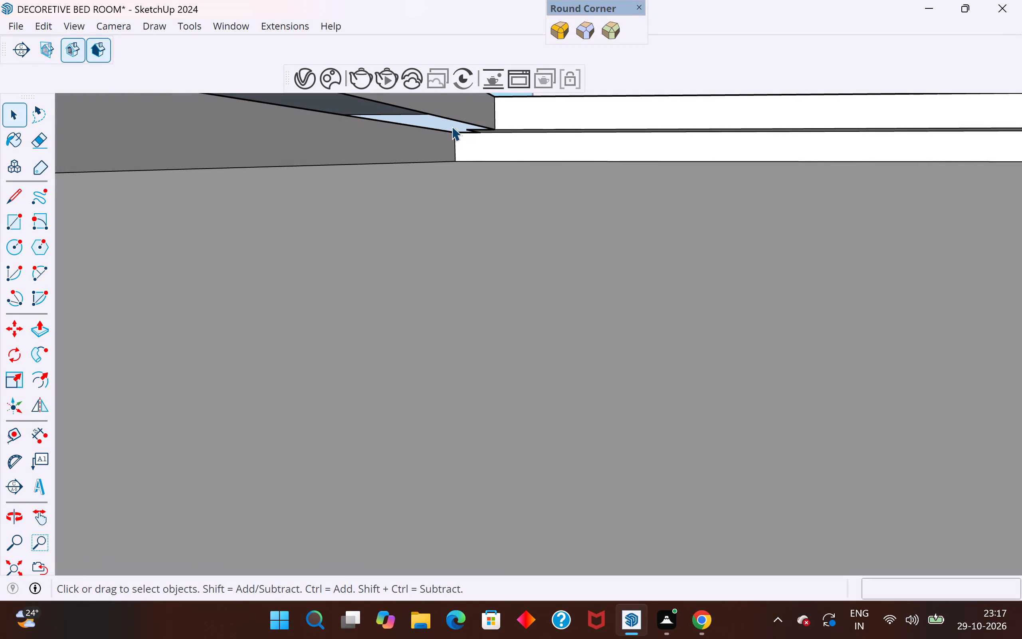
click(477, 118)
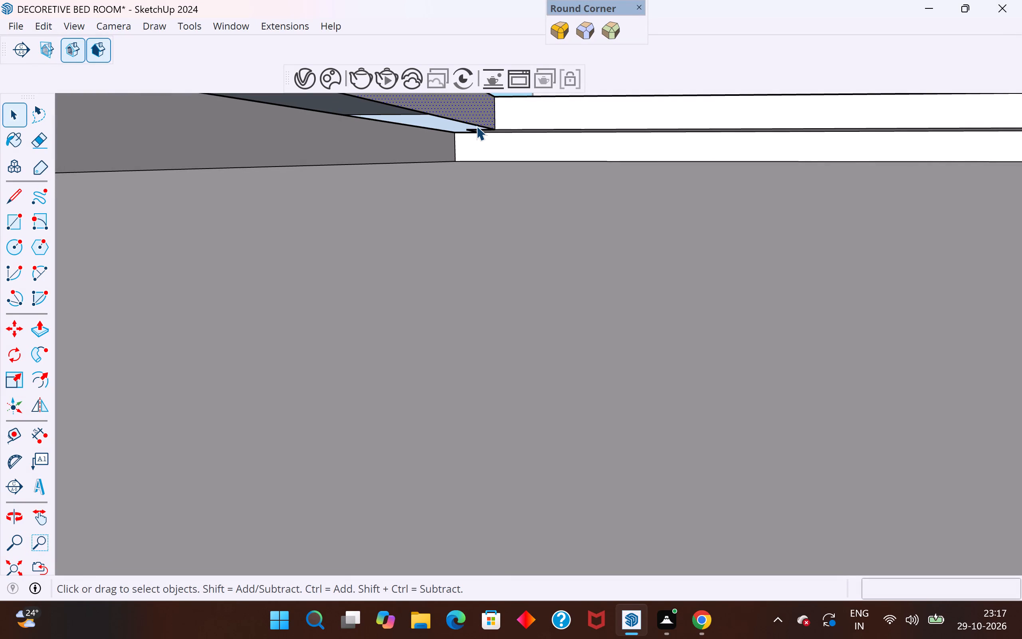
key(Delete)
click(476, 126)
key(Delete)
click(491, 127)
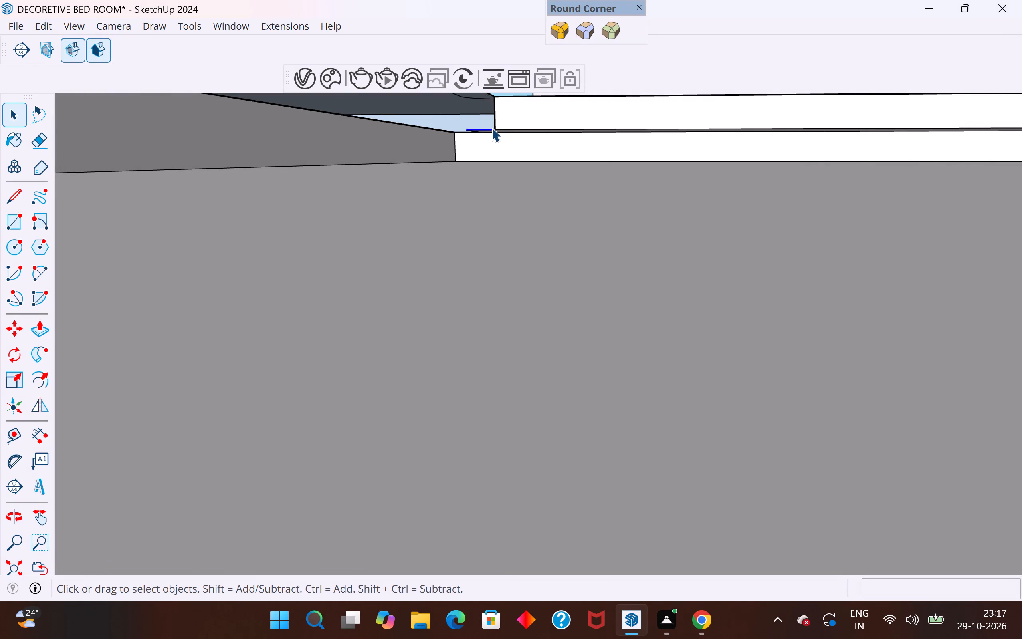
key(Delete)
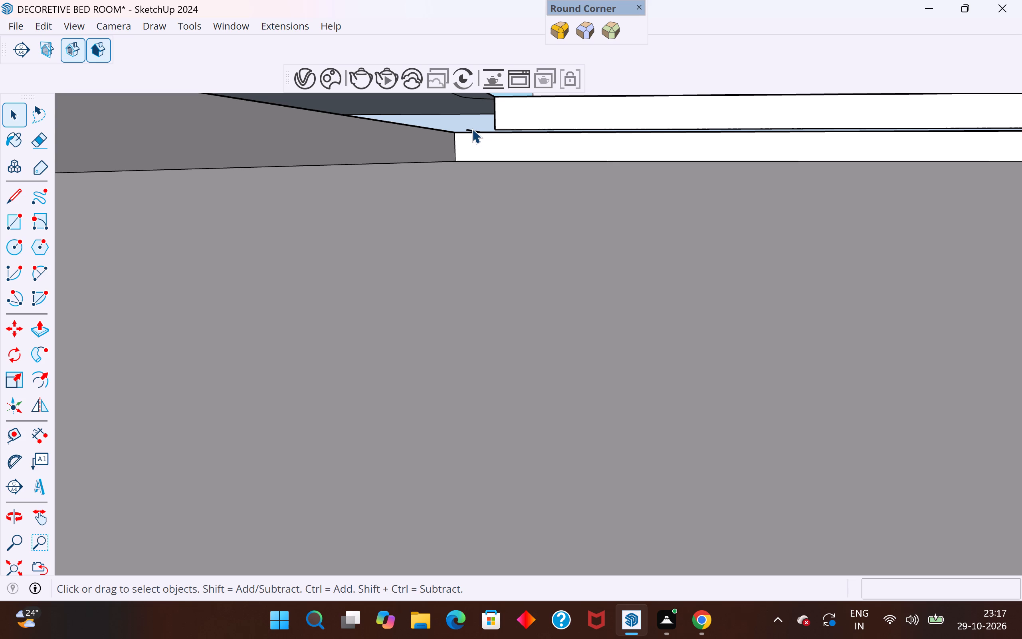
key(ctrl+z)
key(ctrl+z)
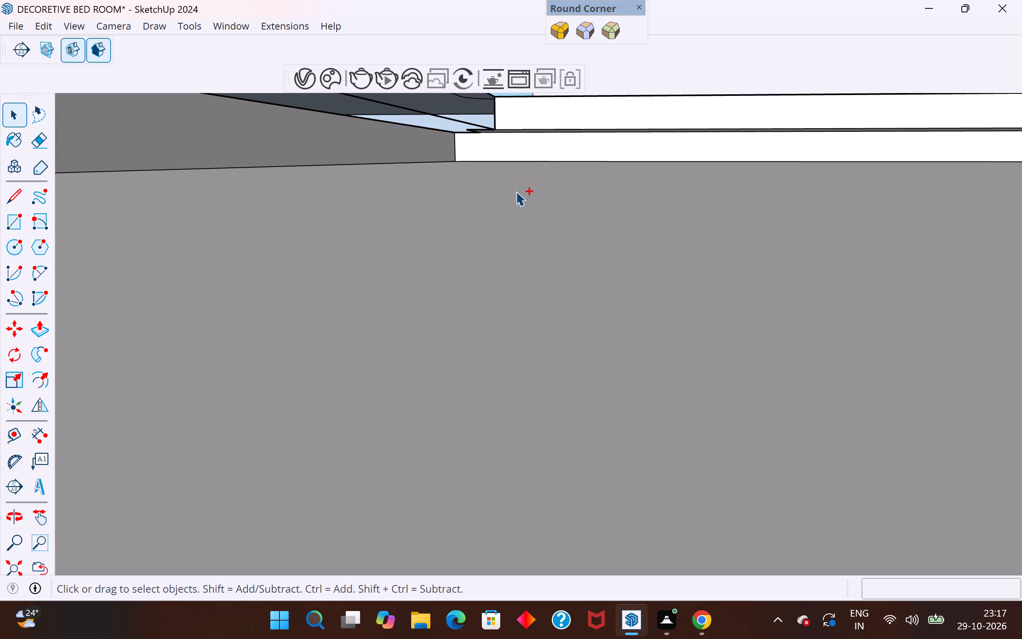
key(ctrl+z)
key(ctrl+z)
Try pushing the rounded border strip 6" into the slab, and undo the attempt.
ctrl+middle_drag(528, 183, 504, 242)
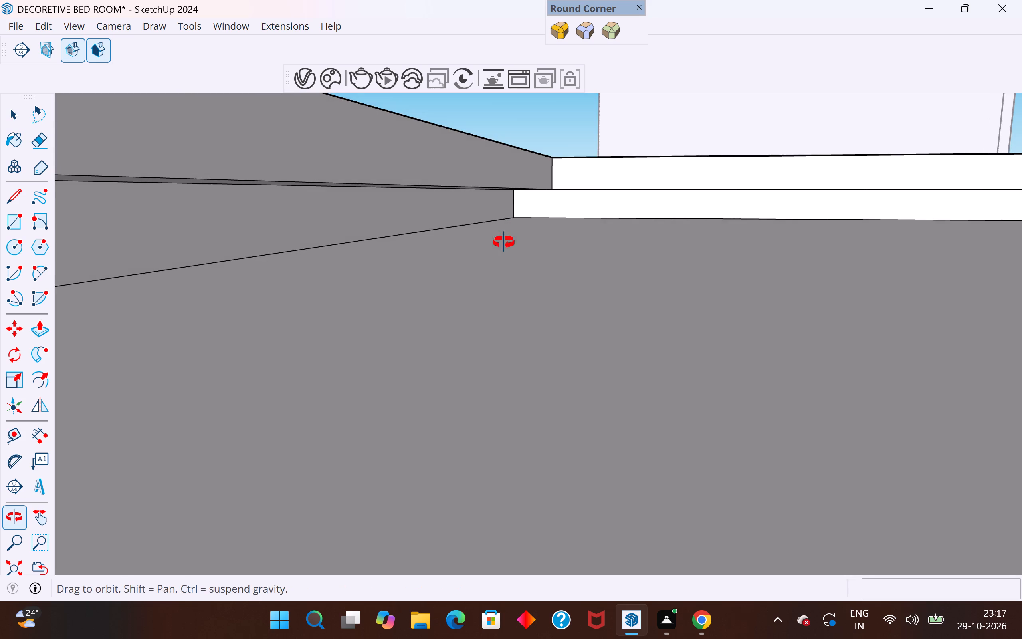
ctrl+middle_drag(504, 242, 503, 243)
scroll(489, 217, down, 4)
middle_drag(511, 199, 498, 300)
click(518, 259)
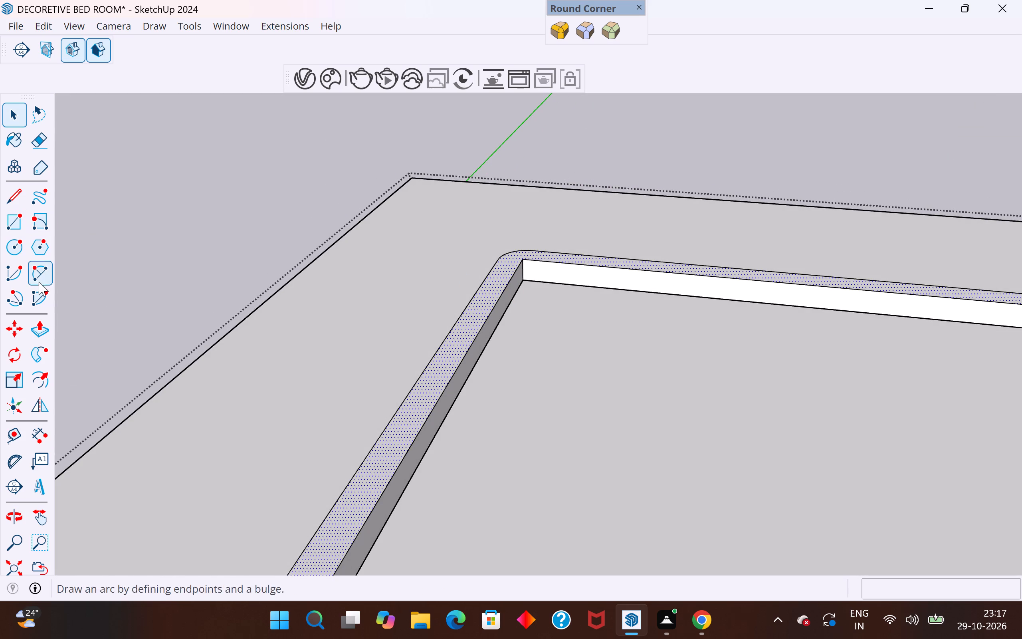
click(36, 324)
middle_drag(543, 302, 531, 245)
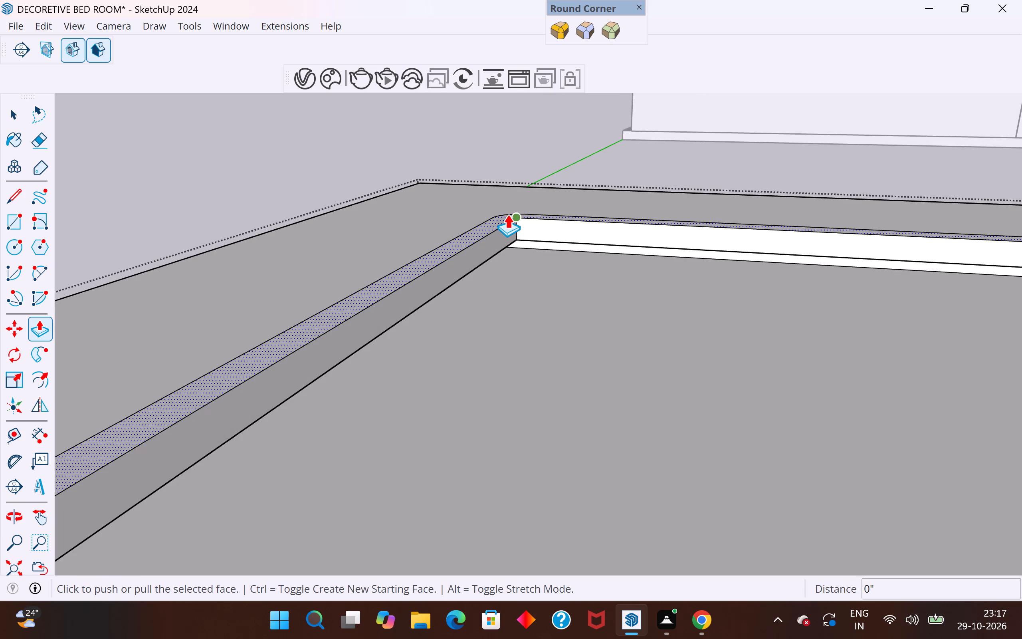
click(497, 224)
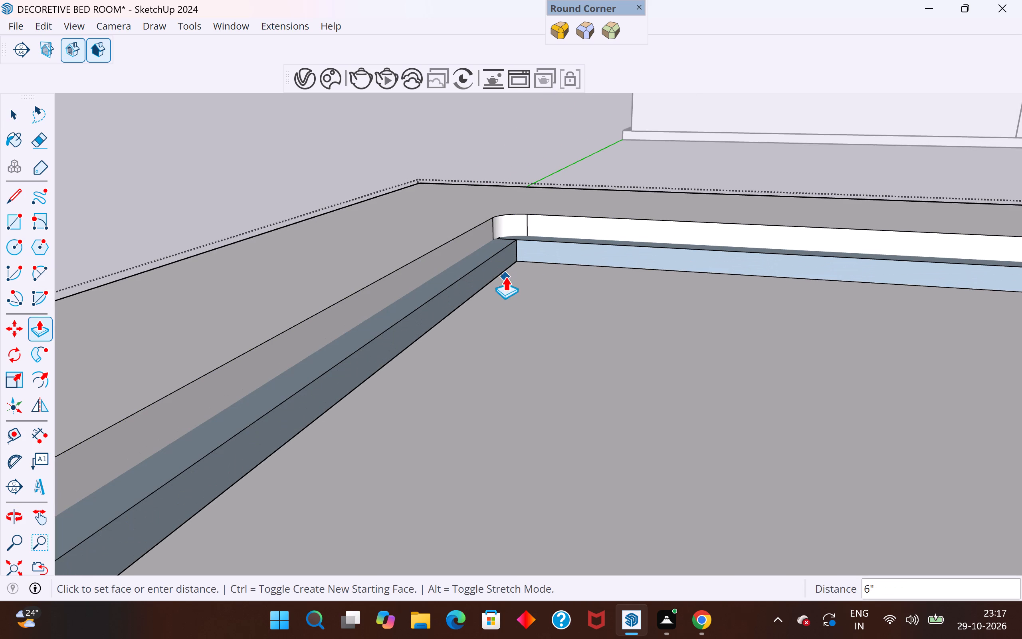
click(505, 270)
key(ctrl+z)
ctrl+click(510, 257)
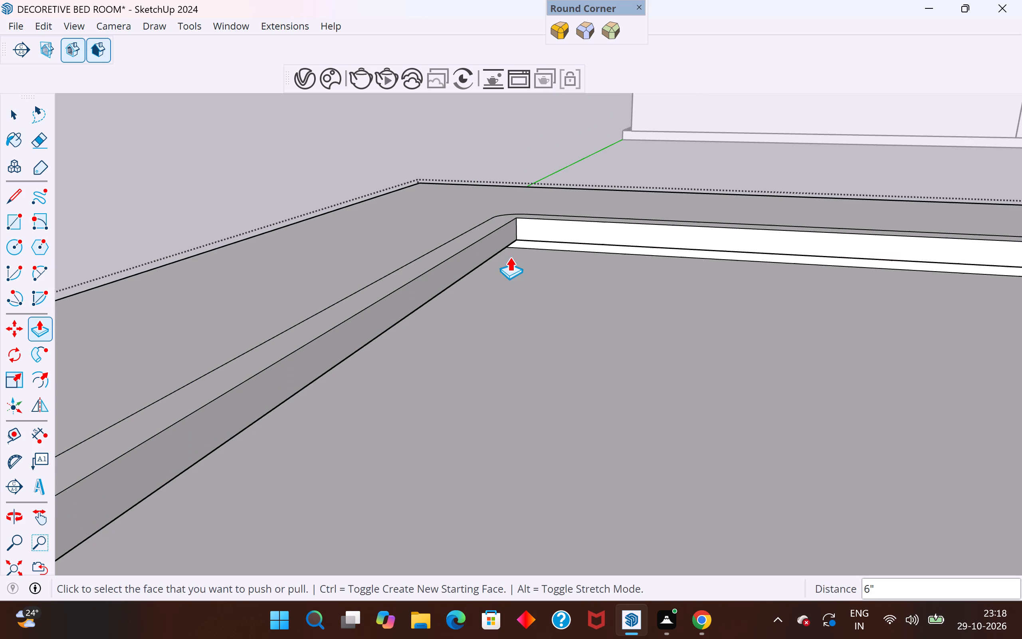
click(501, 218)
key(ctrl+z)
Push the rounded border strip about 2 7/8" into the slab around the recess and close the group.
click(494, 221)
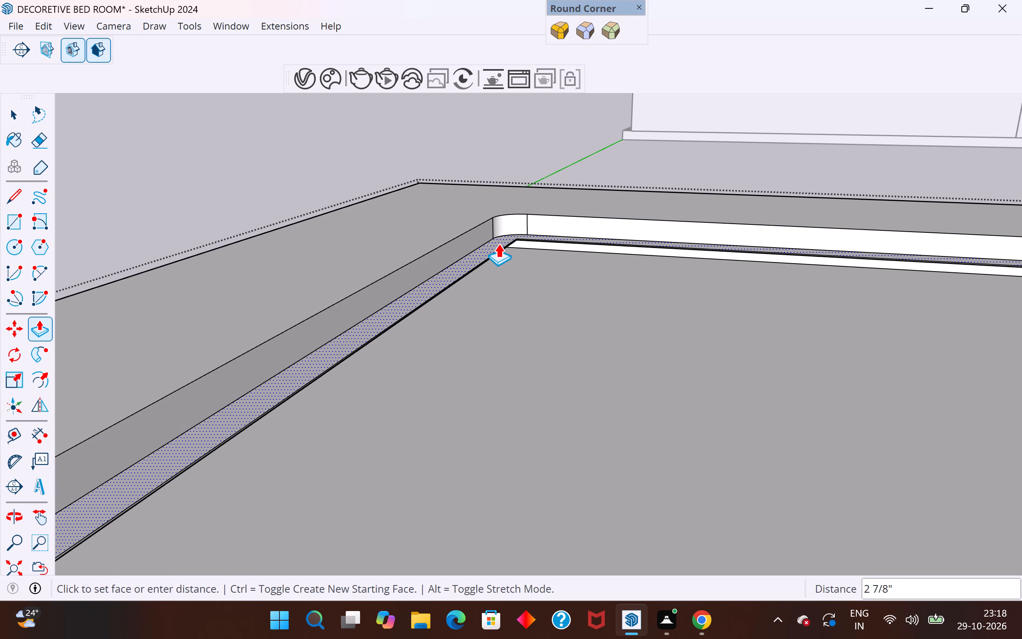
click(498, 243)
click(22, 112)
click(281, 153)
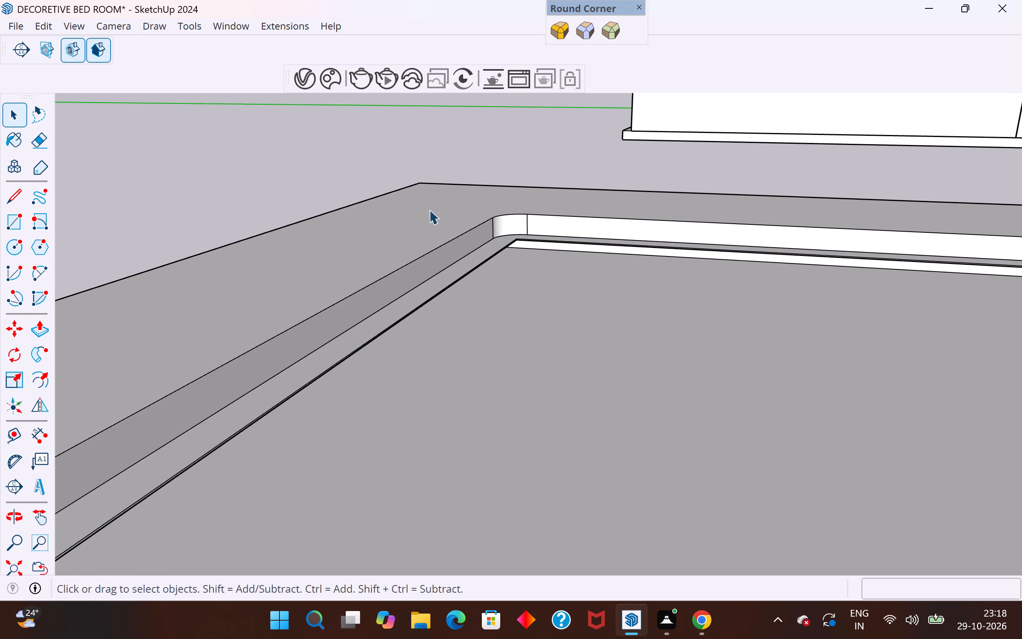
Examine the recessed border strip and its rounded corners from several angles, selecting the slab group to check its edges.
scroll(428, 231, down, 3)
middle_drag(439, 241, 380, 213)
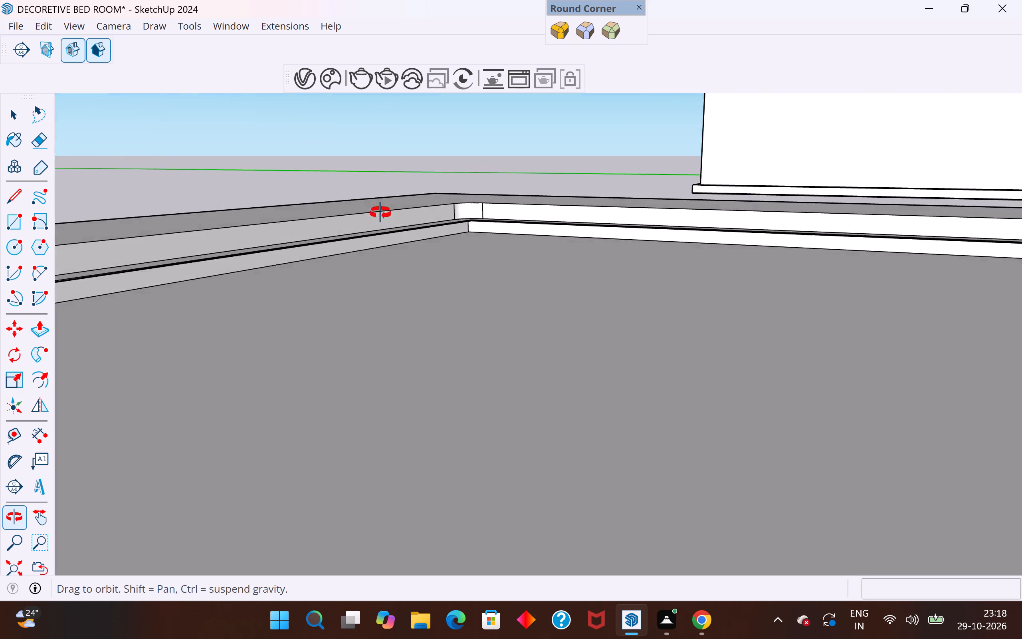
middle_drag(380, 213, 595, 338)
scroll(334, 358, down, 11)
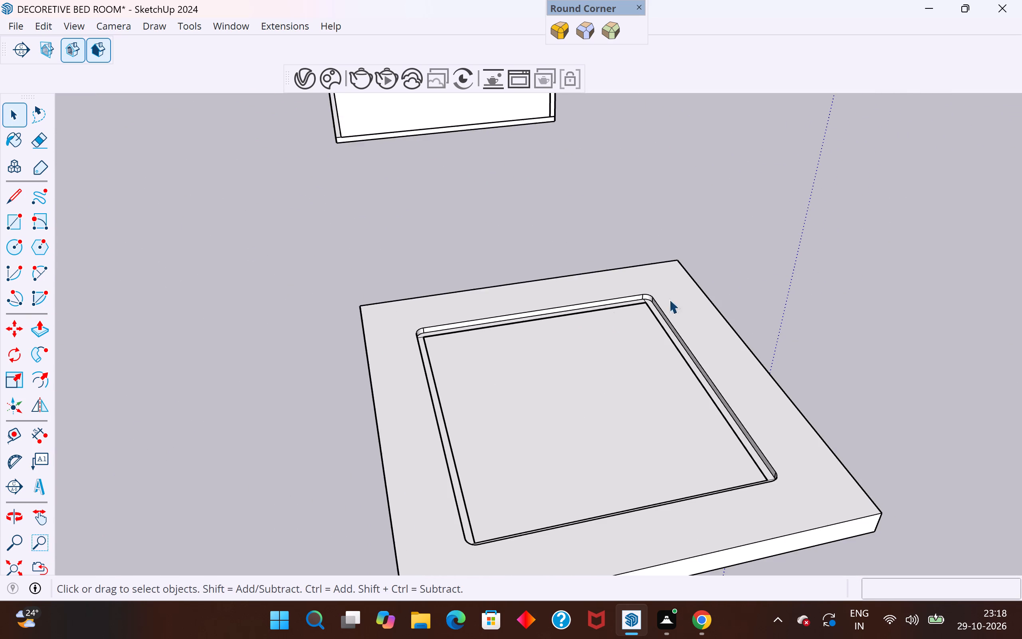
middle_drag(770, 286, 291, 355)
scroll(505, 452, down, 5)
scroll(190, 329, up, 13)
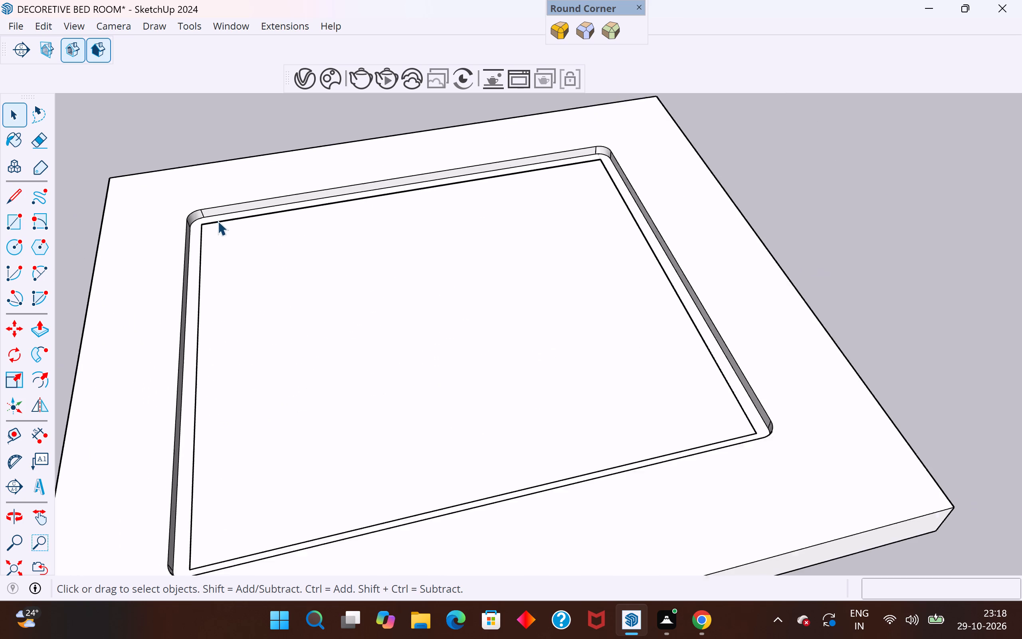
scroll(218, 221, up, 1)
middle_drag(196, 212, 143, 225)
scroll(187, 211, up, 5)
click(228, 186)
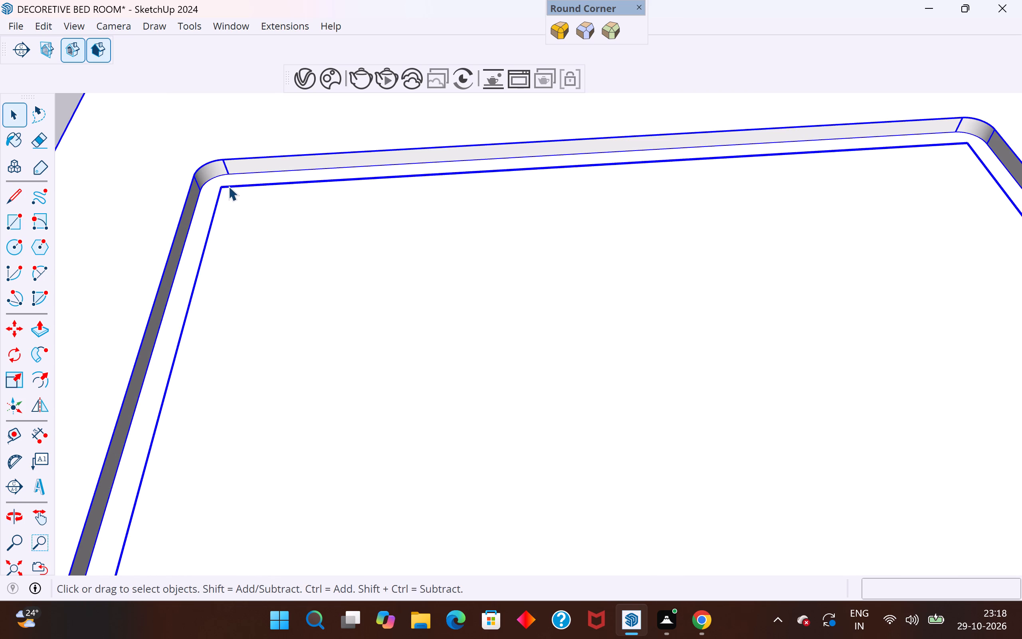
middle_drag(244, 181, 326, 133)
click(205, 113)
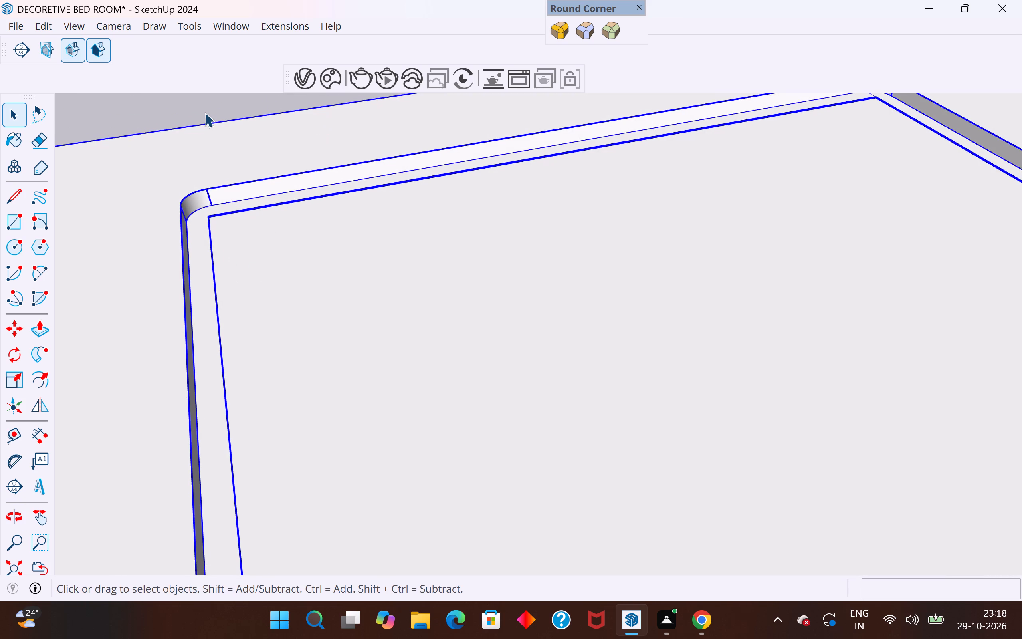
middle_drag(225, 211, 172, 151)
middle_drag(292, 202, 237, 229)
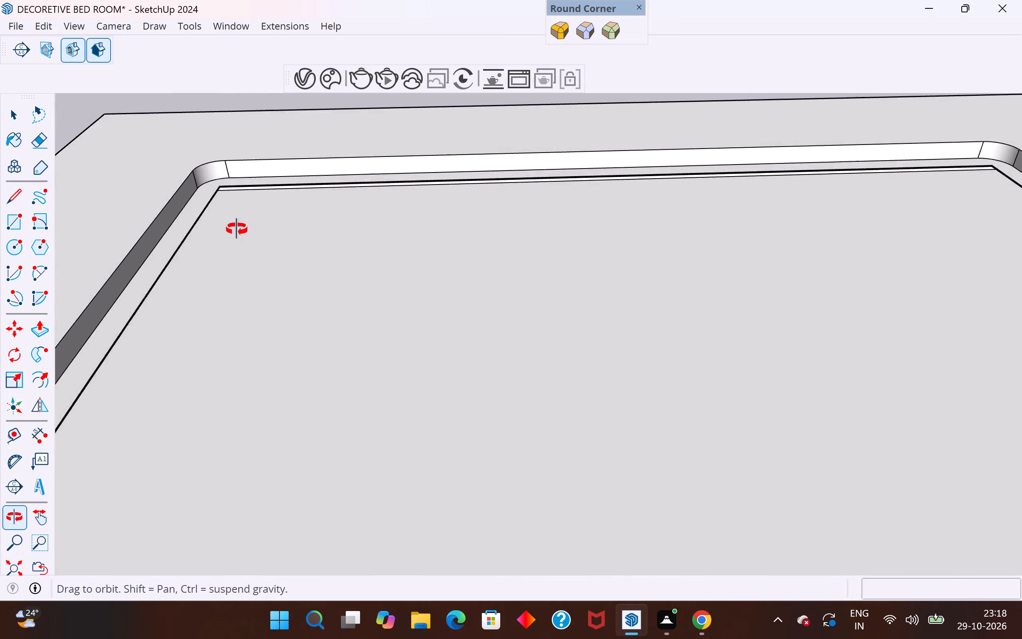
middle_drag(237, 229, 338, 293)
scroll(237, 267, up, 4)
click(186, 269)
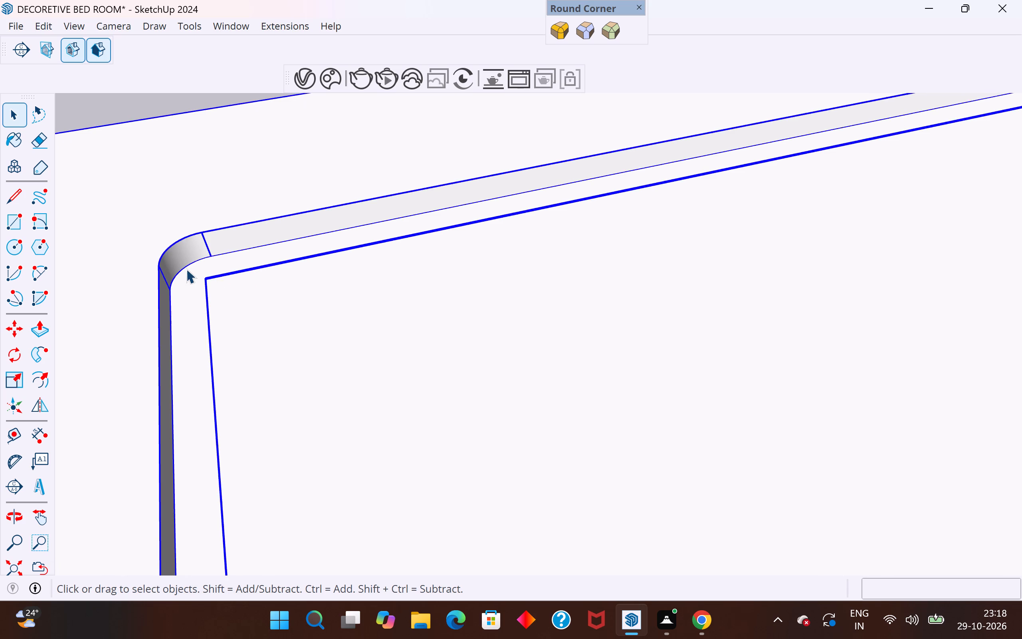
Open the slab group and delete the recessed border strip's face and the two faces beneath it at the rounded corner.
double_click(194, 274)
click(218, 266)
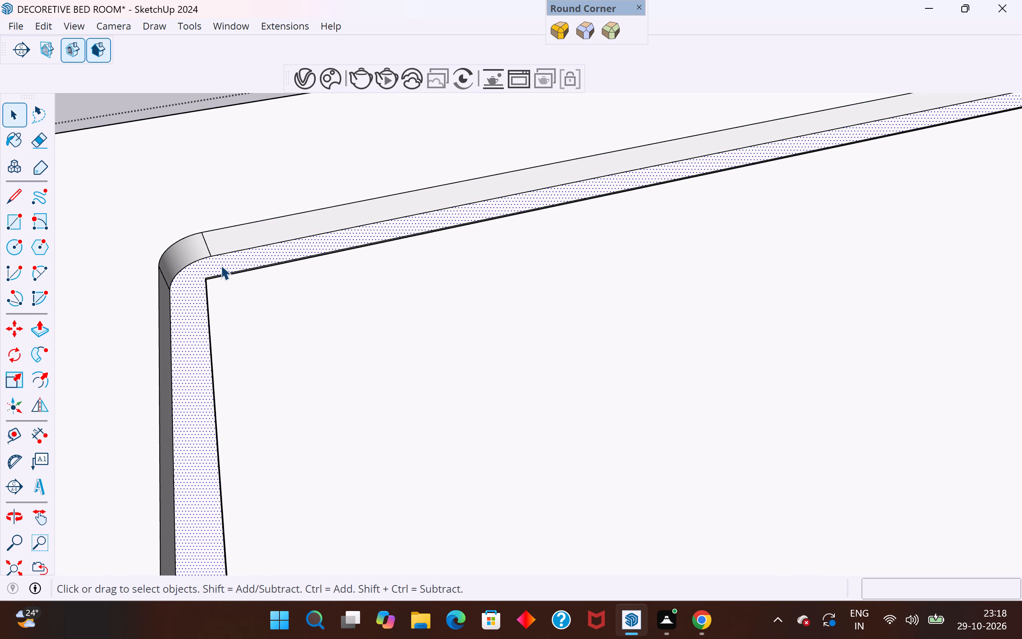
key(Delete)
drag(221, 265, 235, 201)
middle_drag(255, 290, 230, 173)
middle_drag(255, 255, 235, 201)
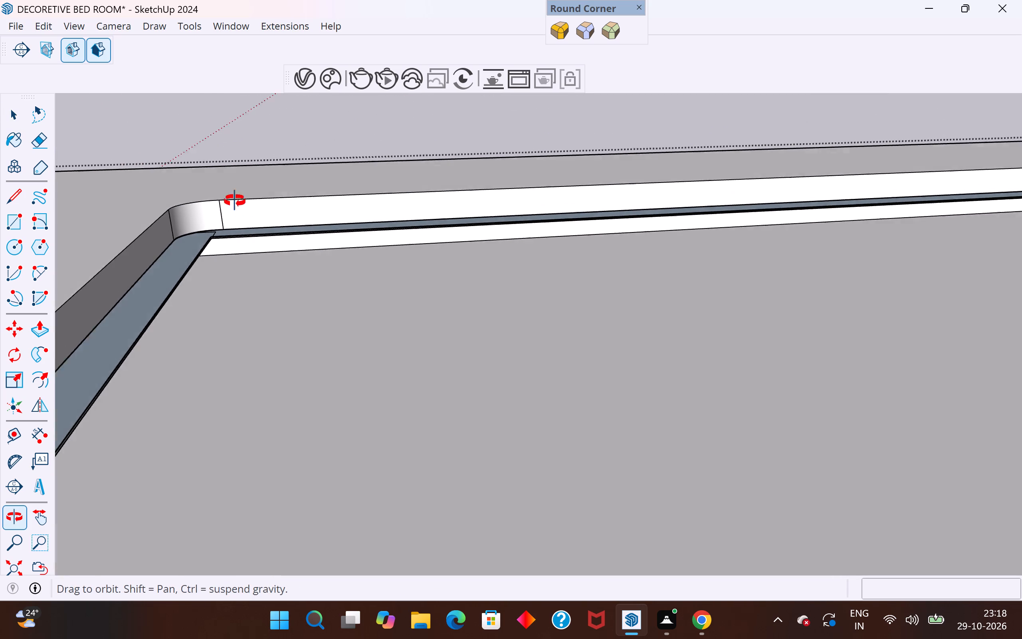
drag(235, 201, 240, 220)
middle_drag(235, 201, 233, 350)
click(198, 248)
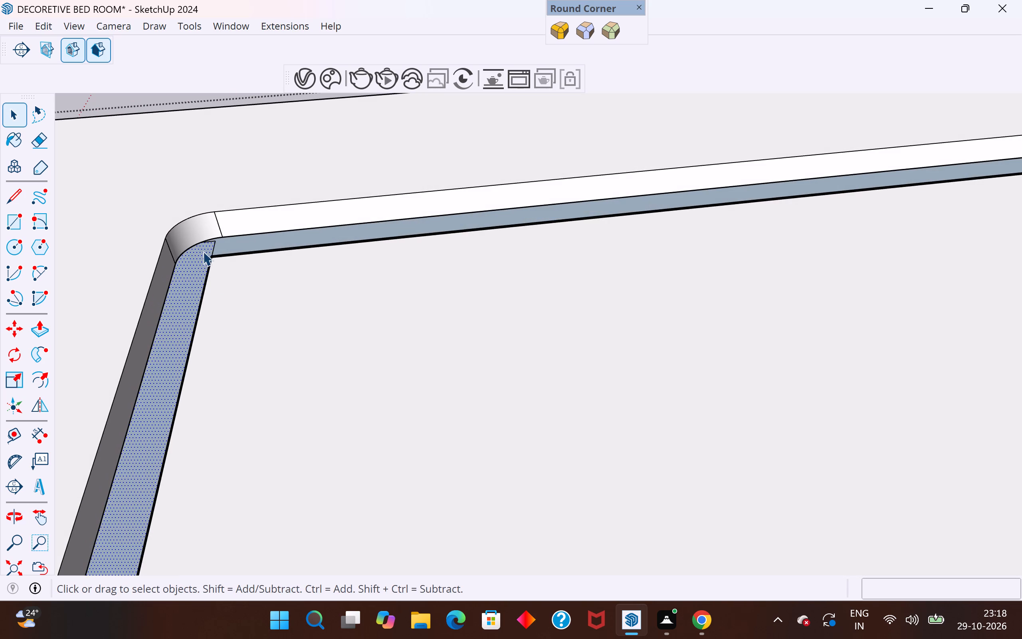
key(Delete)
click(230, 246)
key(Delete)
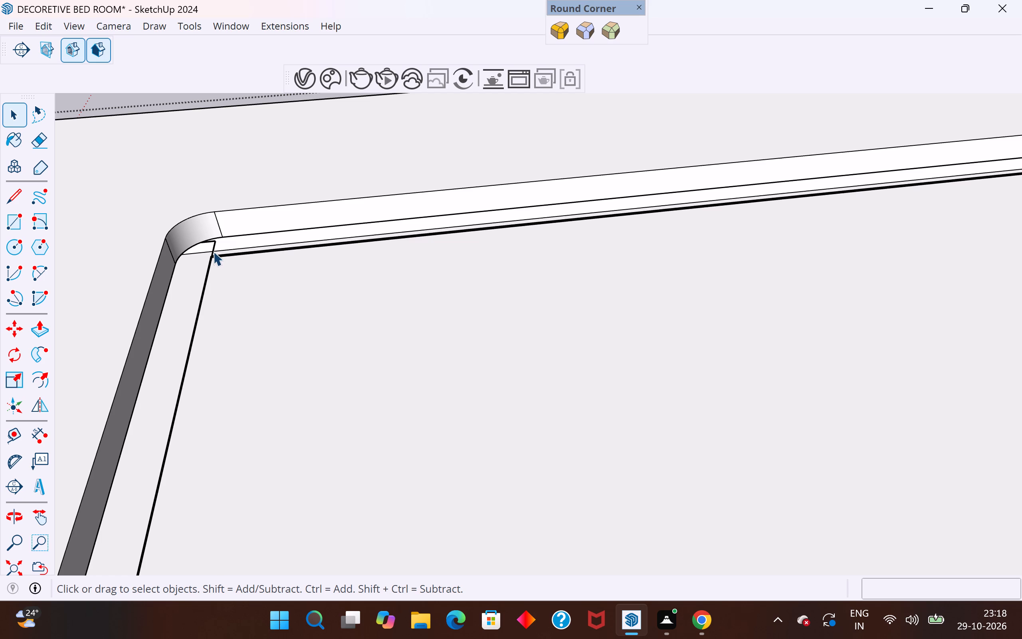
Delete the leftover strip edges running along both recess sides from that rounded corner.
click(212, 250)
key(Delete)
click(226, 257)
key(Delete)
click(209, 268)
key(Delete)
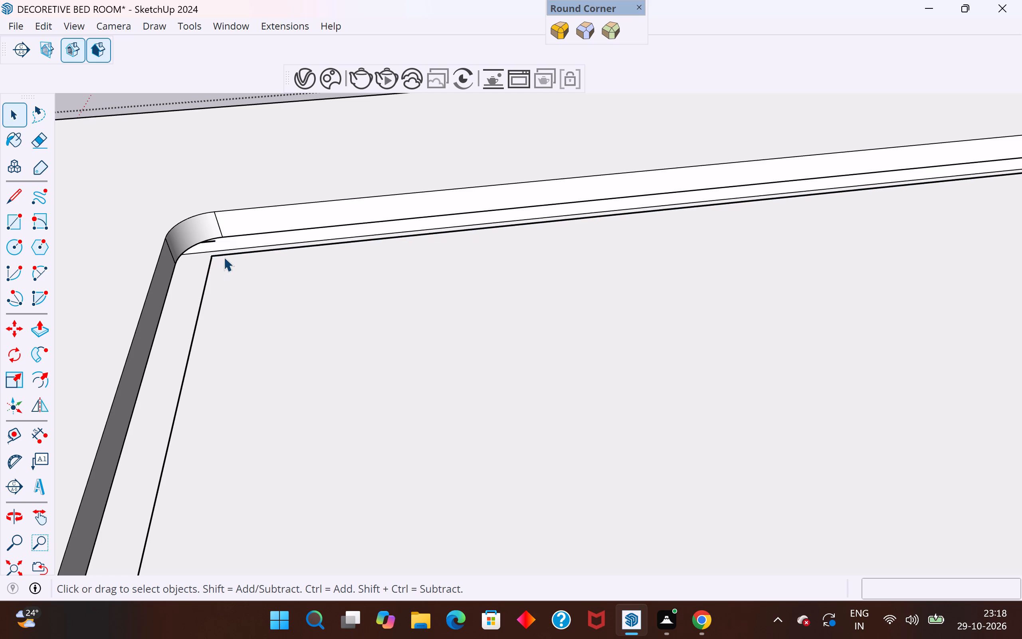
click(227, 251)
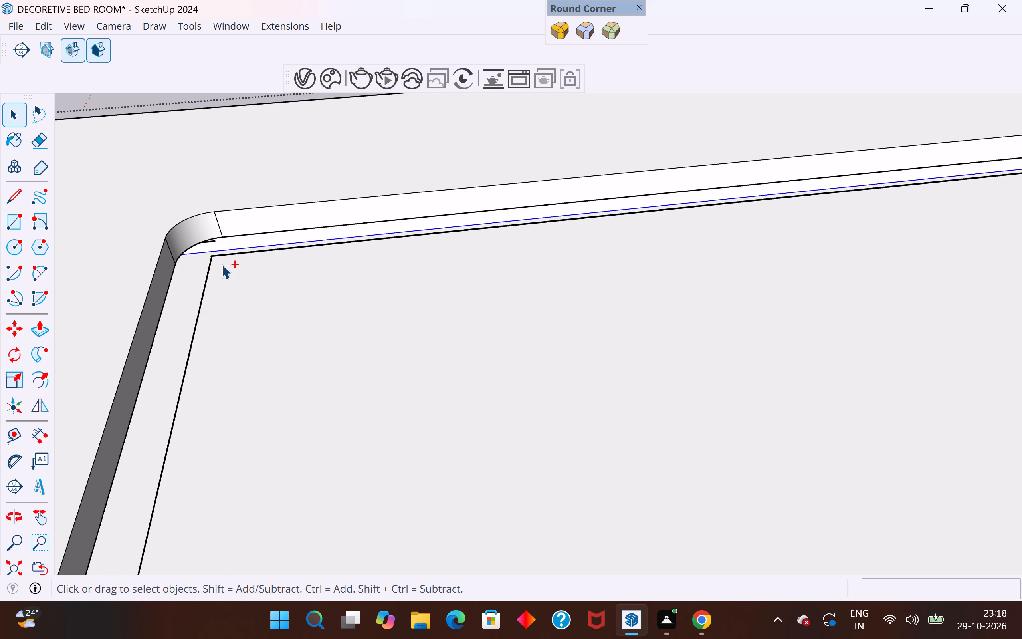
key(ctrl+z)
click(204, 283)
key(Delete)
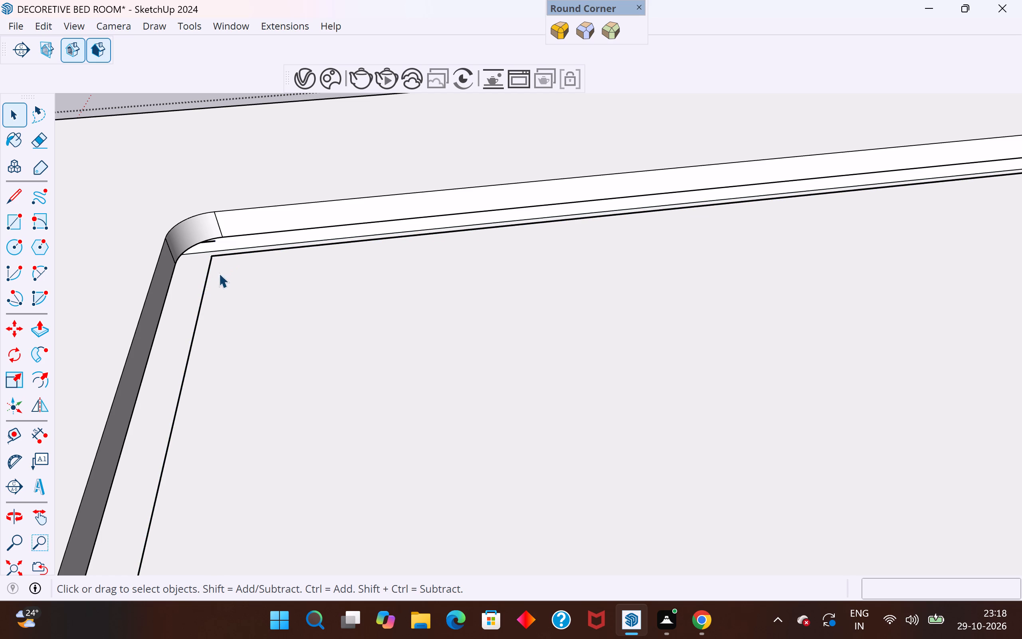
click(206, 279)
key(Delete)
click(240, 252)
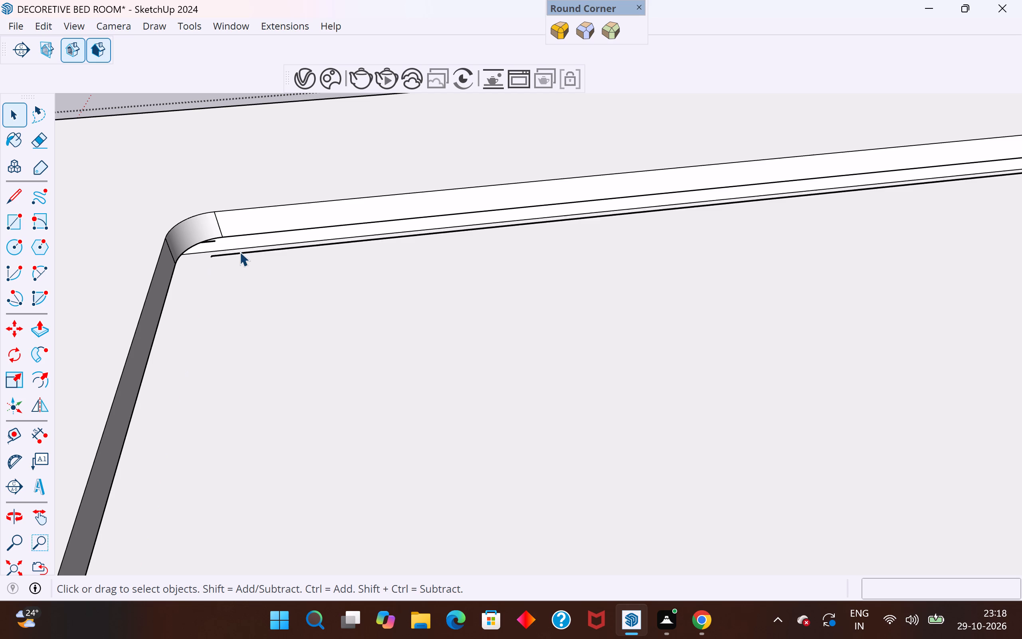
key(Delete)
click(213, 243)
key(Delete)
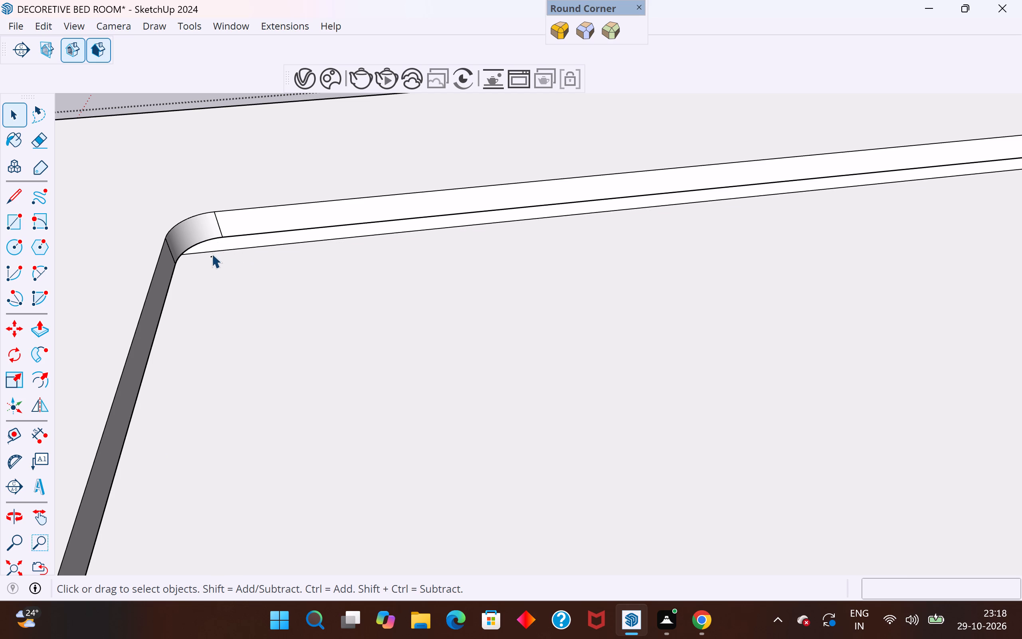
click(212, 253)
click(213, 256)
key(Delete)
Delete the leftover ledge pieces and loose edges below another rounded corner of the recess.
scroll(243, 339, down, 12)
middle_drag(307, 376, 755, 460)
scroll(510, 139, up, 20)
middle_drag(506, 153, 396, 56)
middle_drag(402, 210, 460, 53)
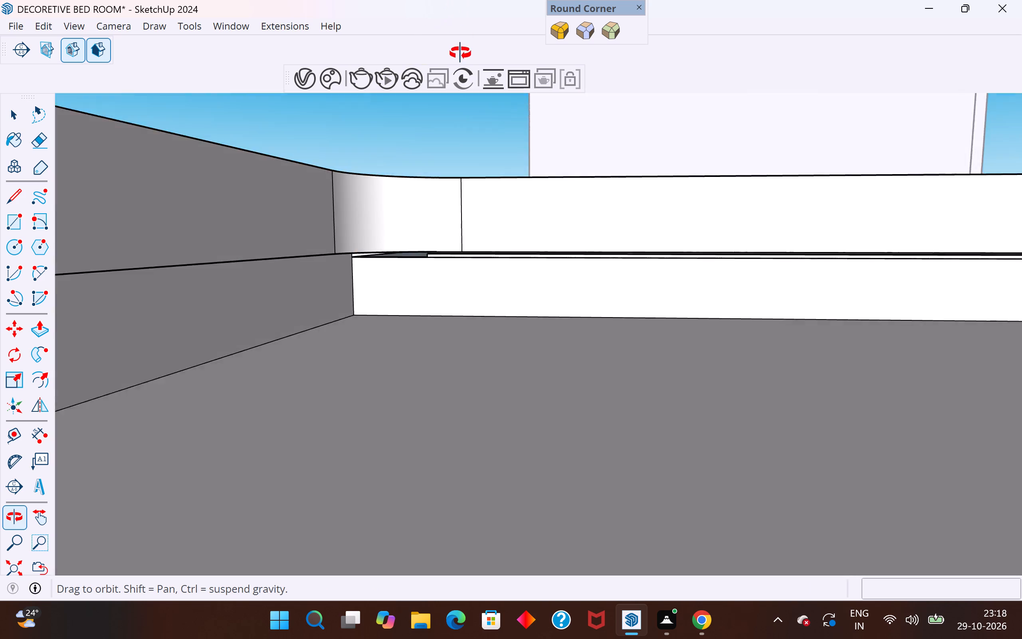
middle_drag(460, 53, 459, 205)
click(440, 285)
key(Delete)
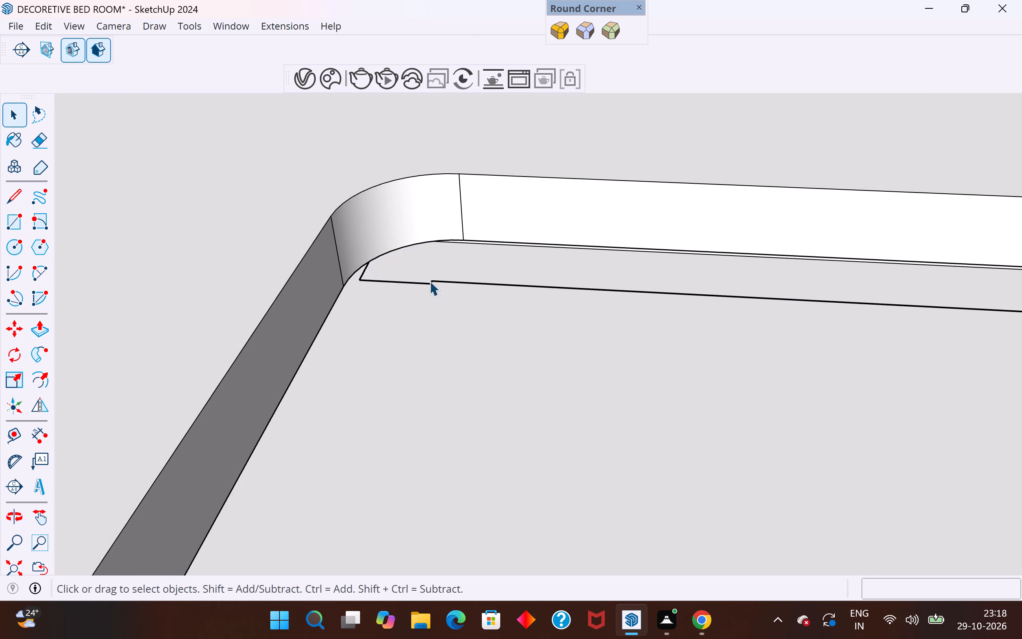
click(423, 284)
key(Delete)
click(363, 274)
key(Delete)
click(447, 281)
key(Delete)
click(431, 283)
key(Delete)
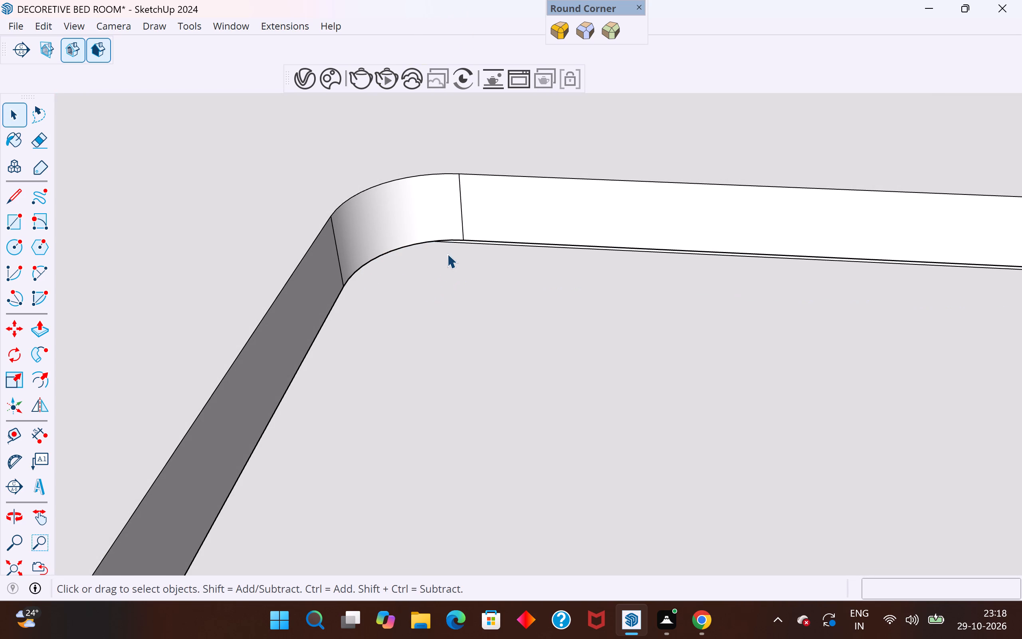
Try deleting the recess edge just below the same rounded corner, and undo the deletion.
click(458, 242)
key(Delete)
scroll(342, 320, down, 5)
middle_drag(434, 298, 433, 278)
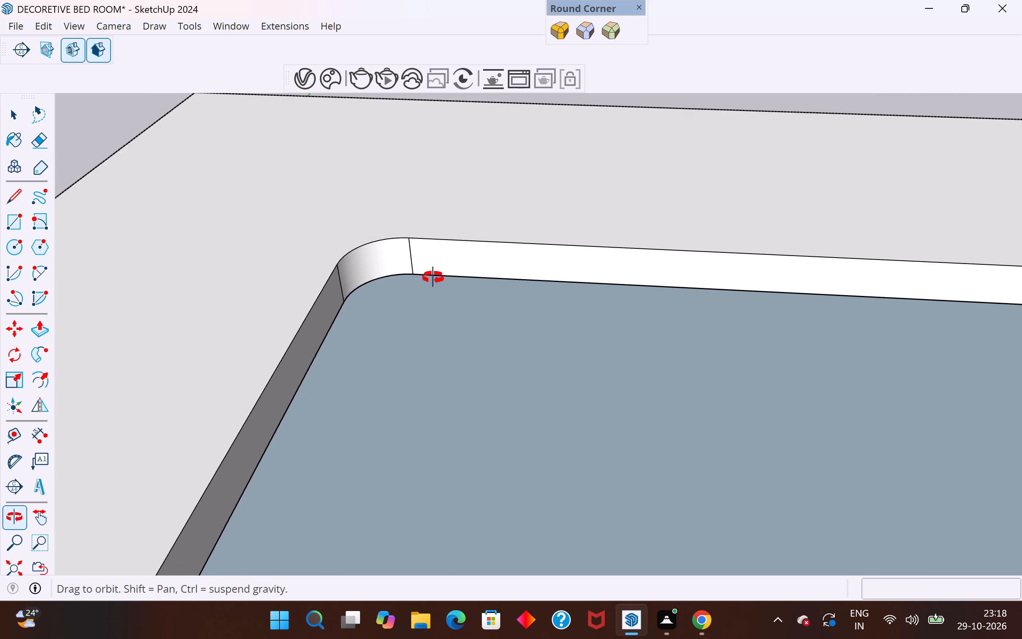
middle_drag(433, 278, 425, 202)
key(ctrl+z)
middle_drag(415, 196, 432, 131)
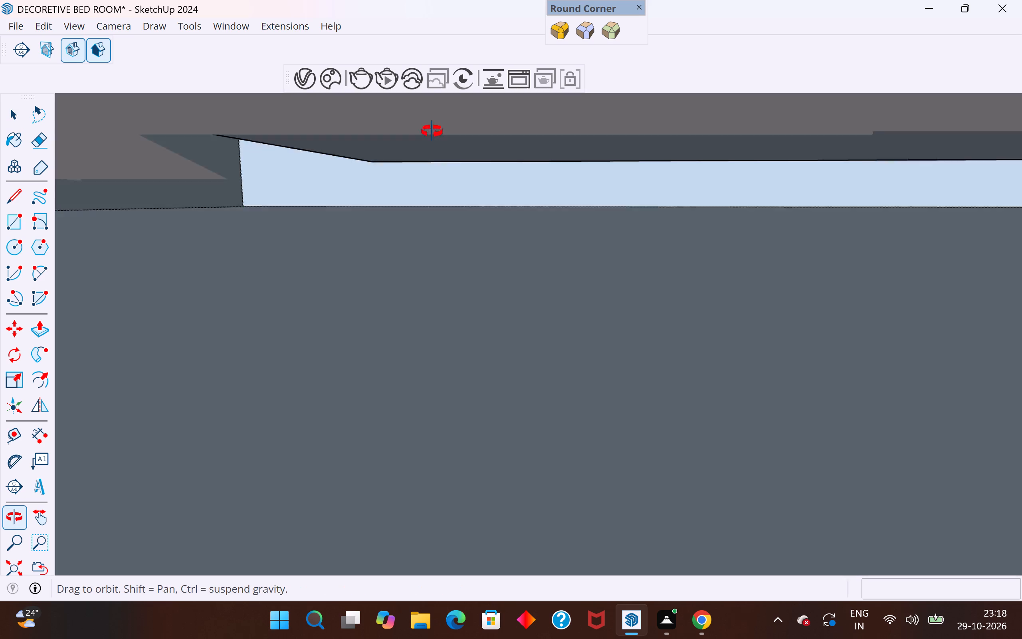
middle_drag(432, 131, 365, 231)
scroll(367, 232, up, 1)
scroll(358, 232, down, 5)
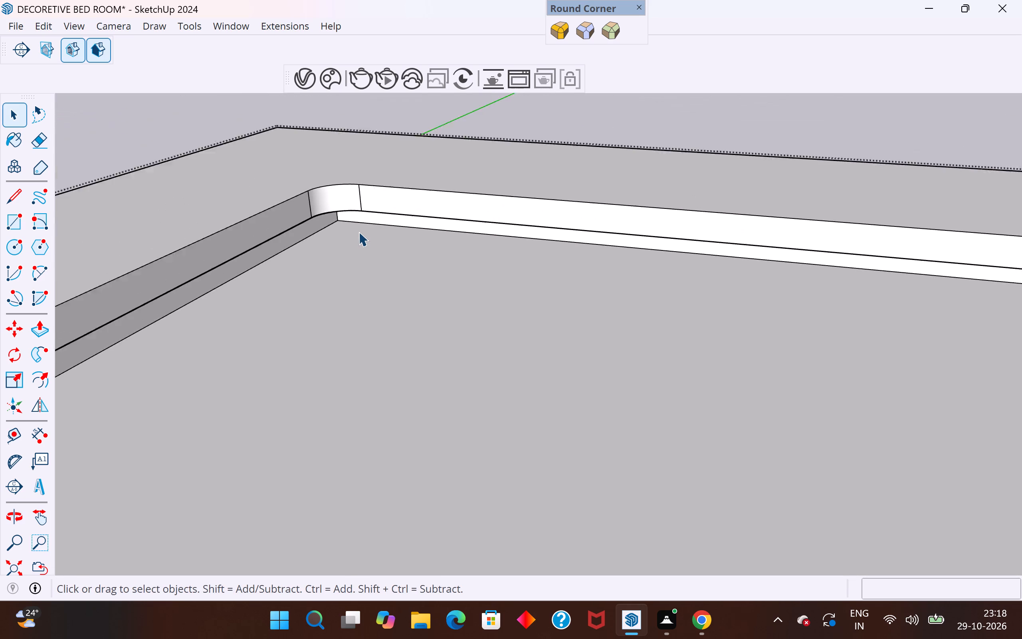
Reopen the slab group and delete the remaining ledge face and its border edges along the last recess side.
scroll(358, 232, down, 14)
middle_drag(406, 286, 774, 316)
scroll(345, 408, down, 5)
middle_drag(331, 456, 488, 532)
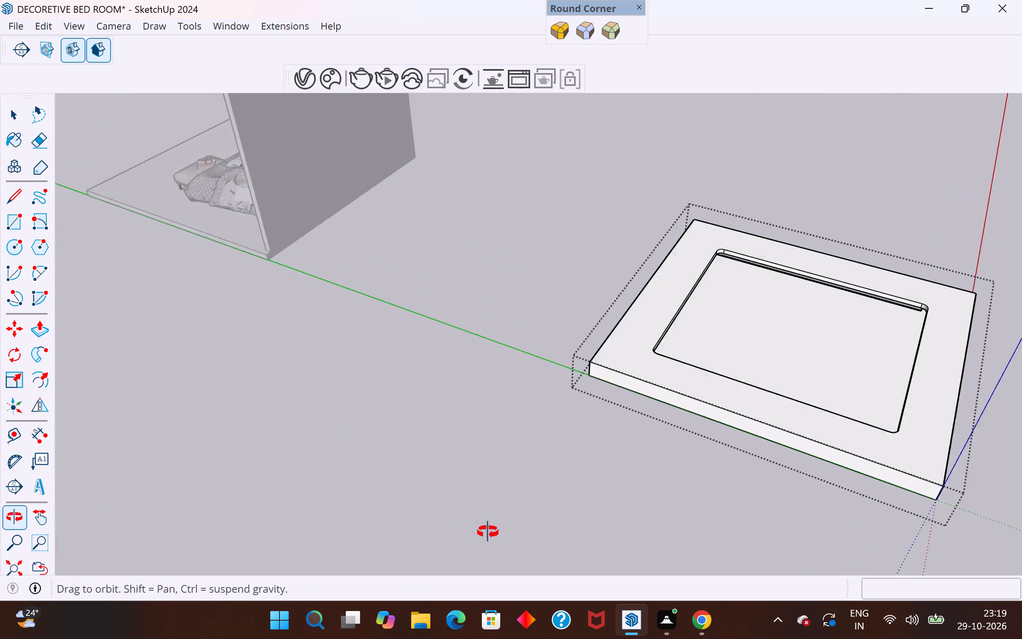
middle_drag(488, 532, 551, 530)
scroll(285, 468, down, 6)
scroll(260, 493, up, 6)
scroll(707, 192, up, 1)
click(709, 191)
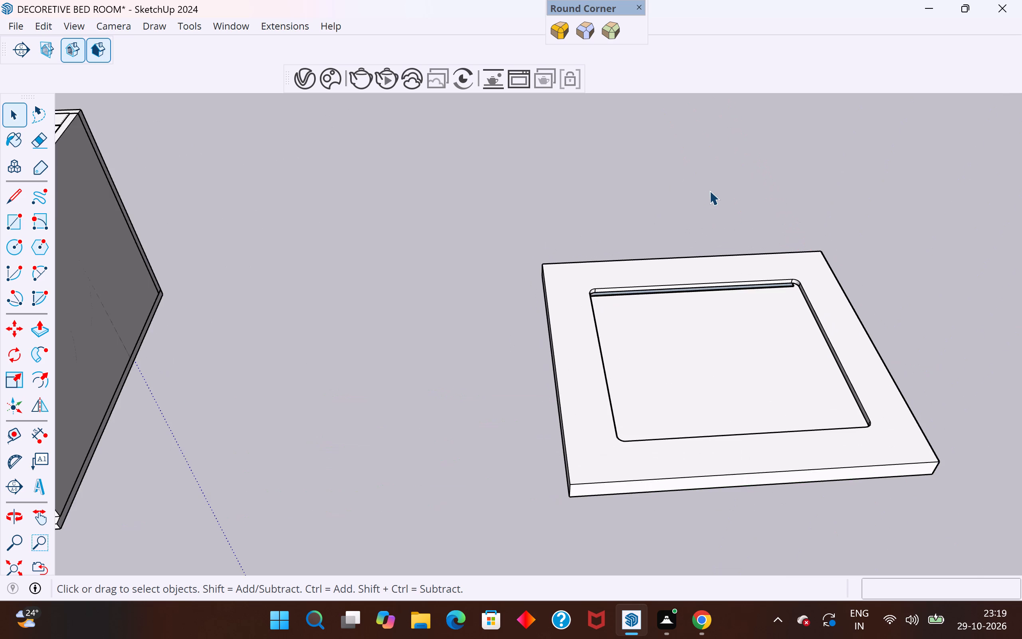
scroll(828, 285, up, 17)
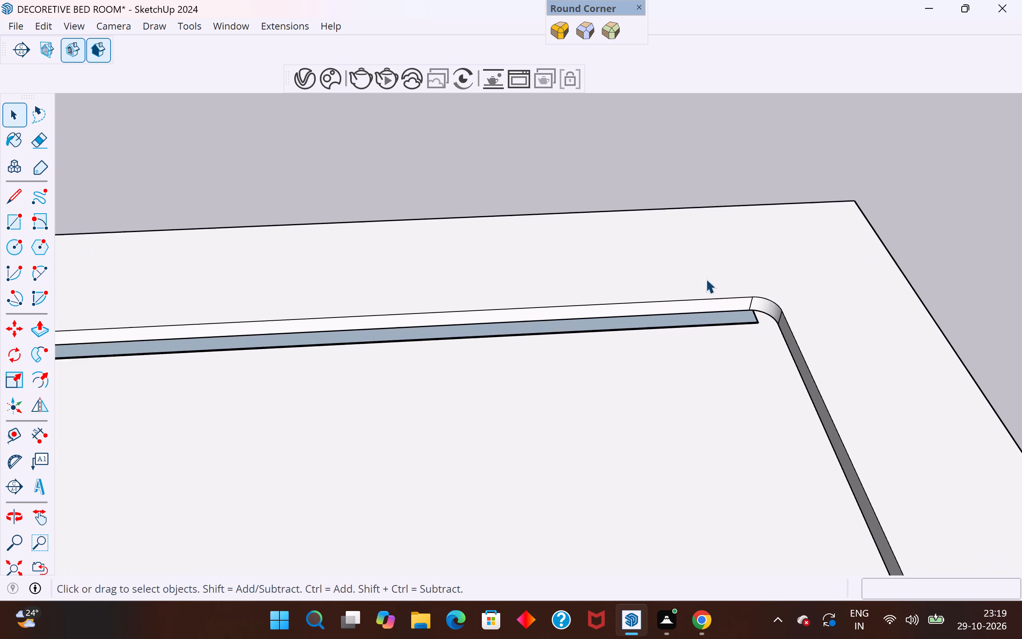
scroll(706, 279, up, 5)
click(739, 330)
double_click(740, 329)
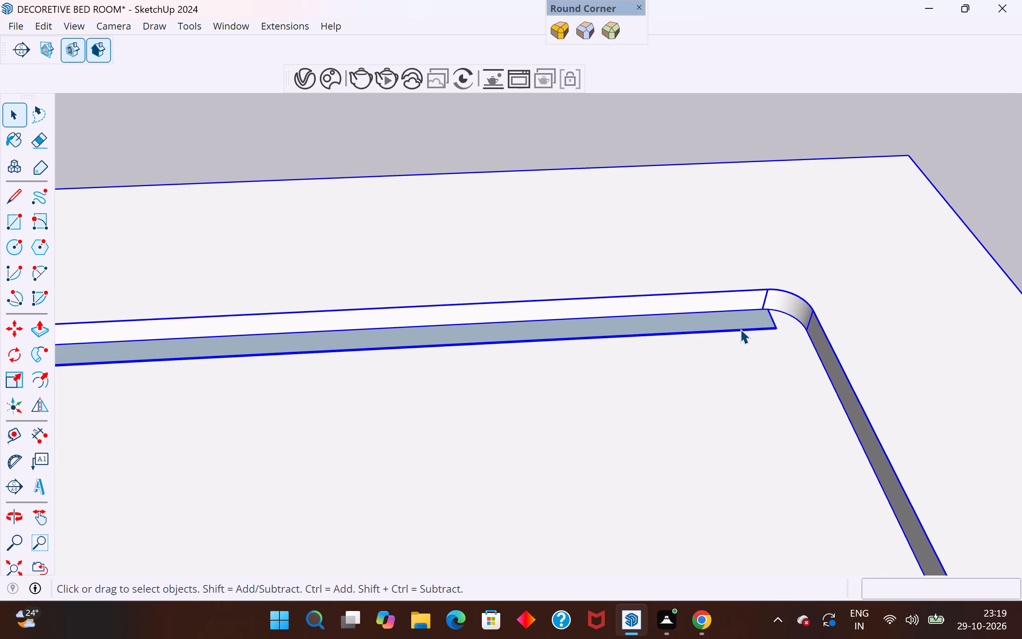
click(755, 331)
key(Delete)
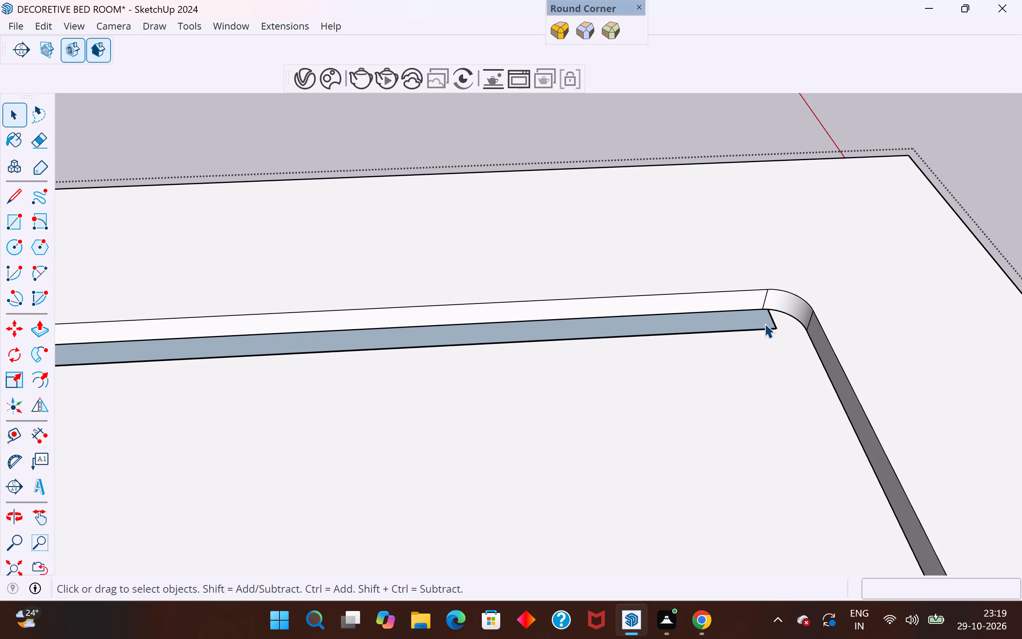
click(769, 325)
key(Delete)
click(774, 322)
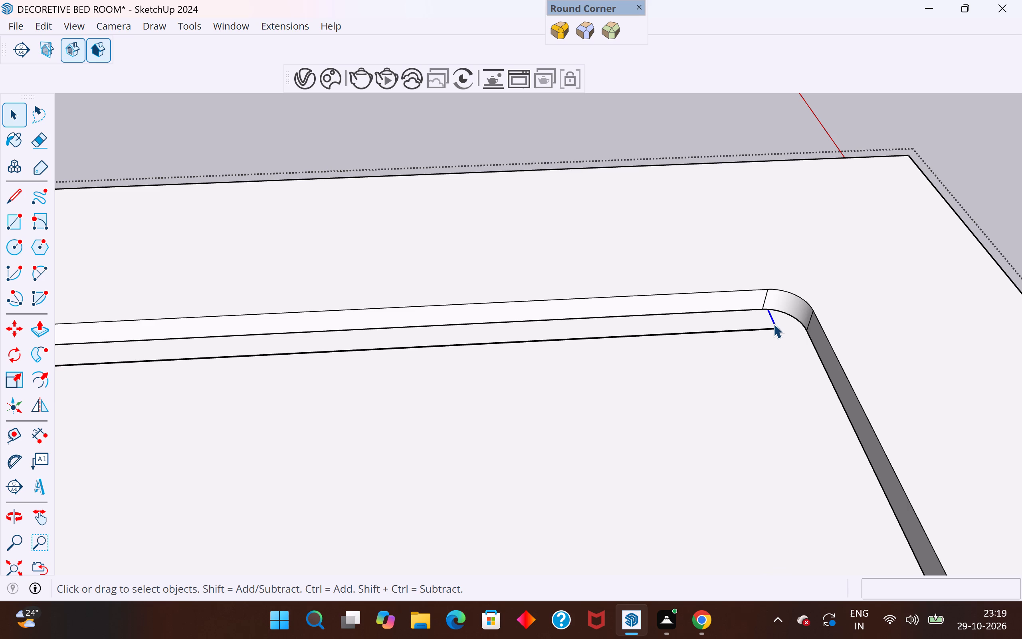
key(Delete)
click(772, 329)
key(Delete)
Erase the tiny stray edge left near the rounded corner at the end of that side.
scroll(778, 325, down, 2)
scroll(778, 325, up, 5)
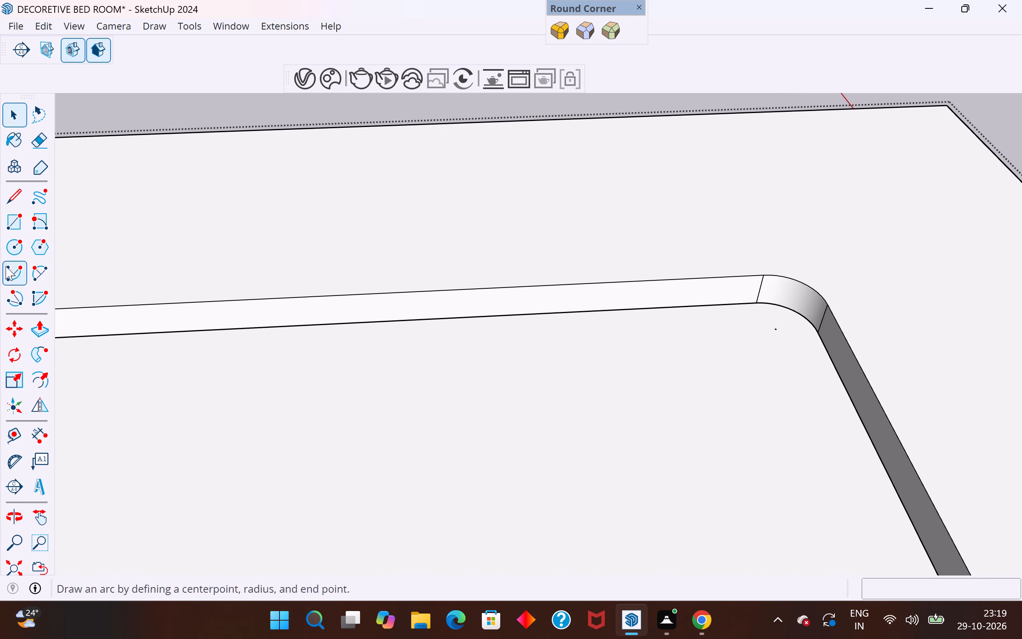
click(40, 145)
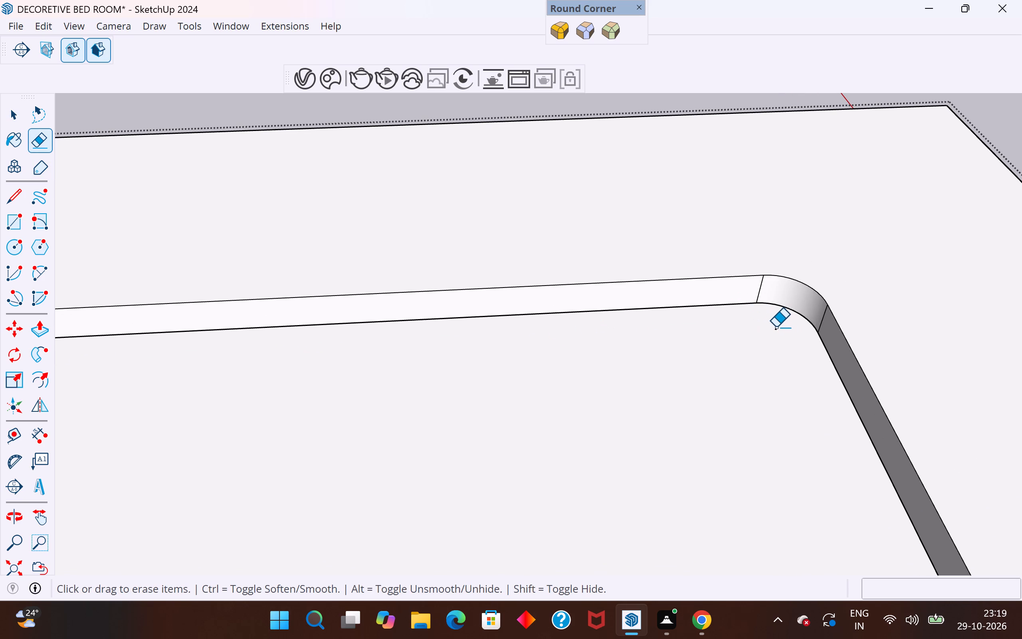
click(772, 329)
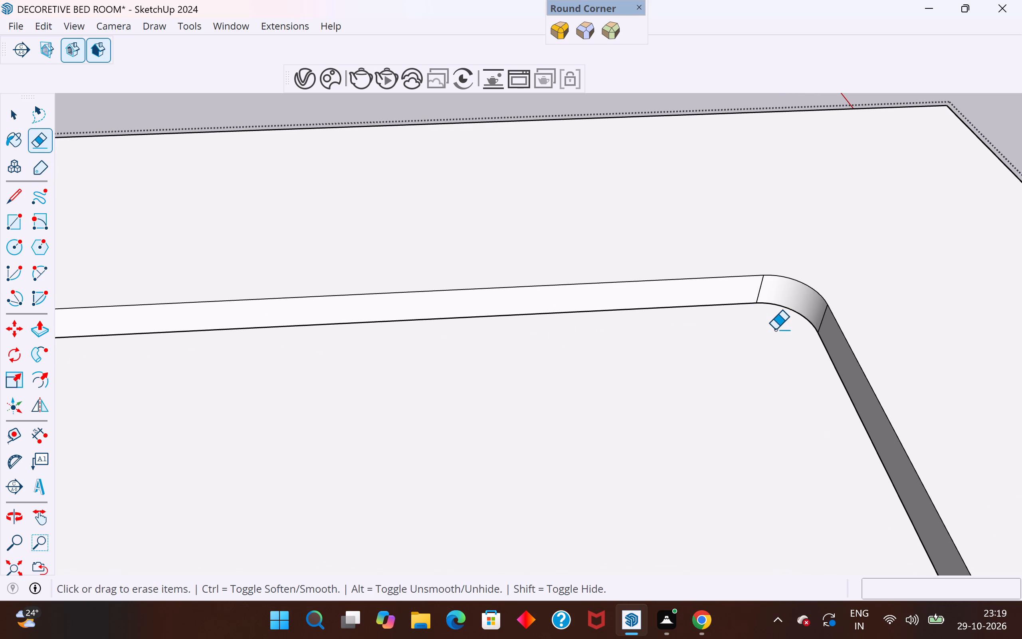
click(775, 329)
Erase the leftover edges and tiny stray edge at the opposite rounded corner, and close the slab group.
scroll(805, 344, down, 17)
scroll(525, 396, up, 6)
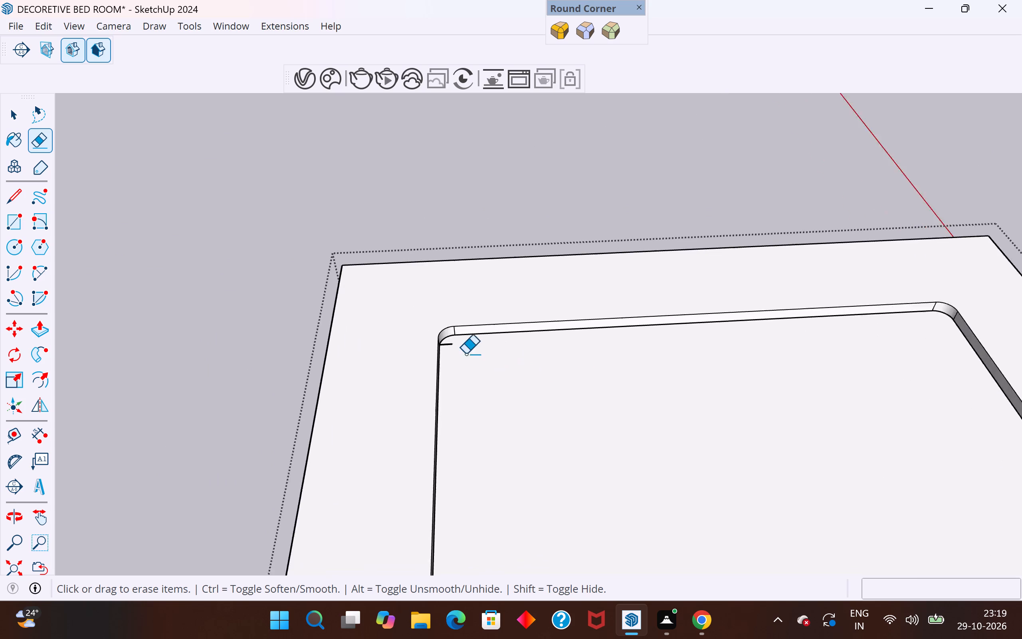
scroll(465, 354, up, 5)
drag(437, 339, 438, 357)
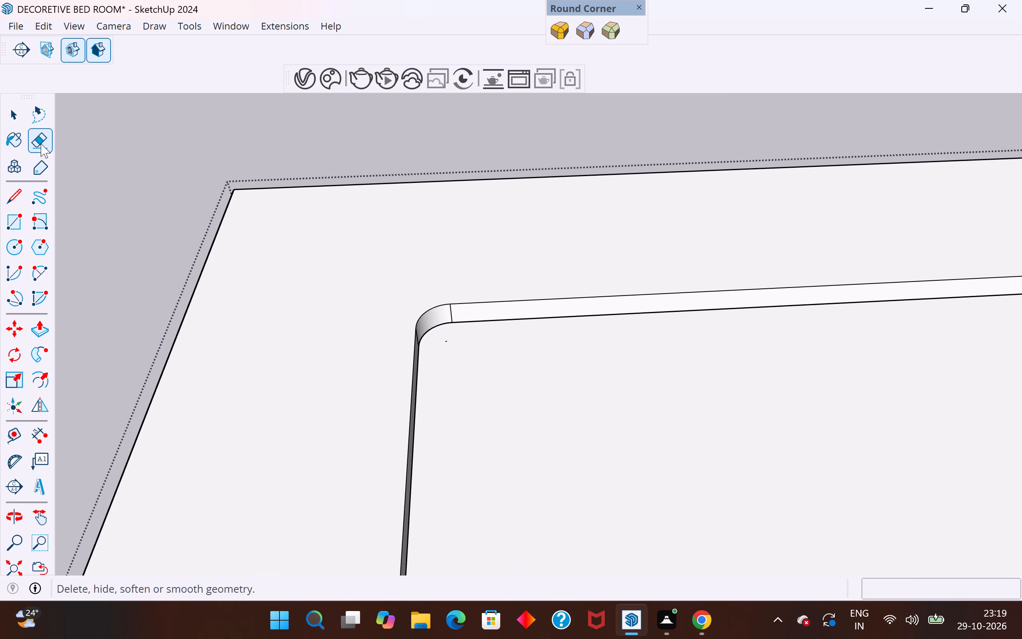
click(446, 341)
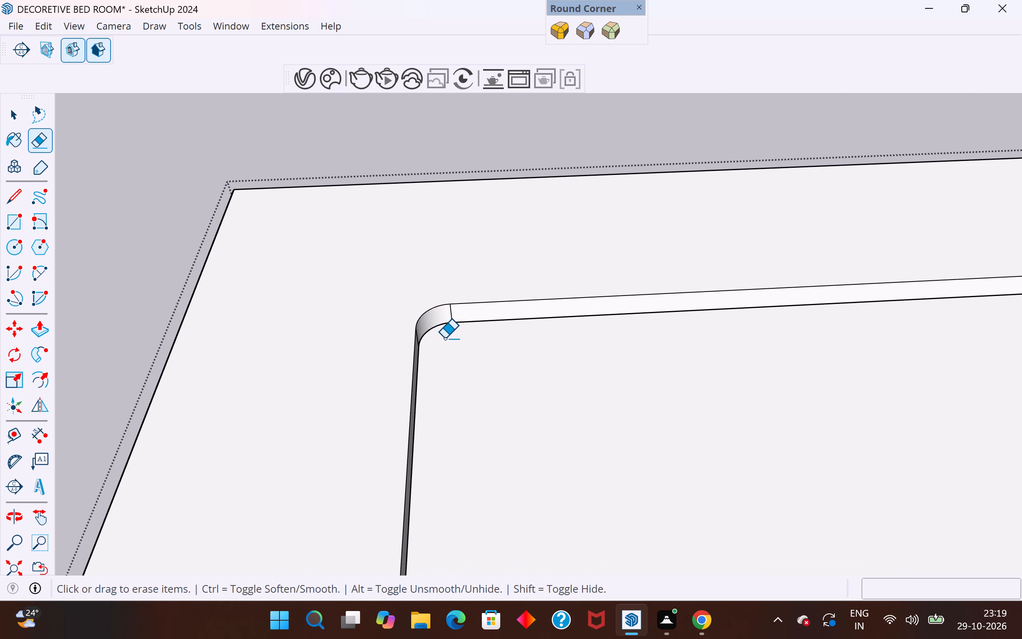
click(21, 119)
click(260, 111)
scroll(390, 254, down, 6)
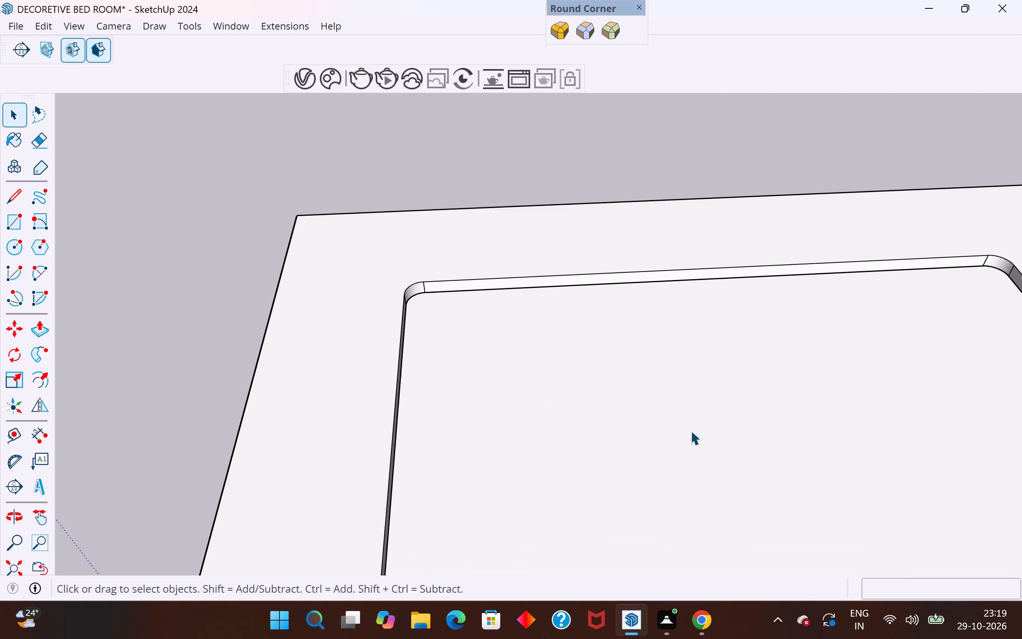
Examine the slab's recess sides and rounded corners from several angles for leftover strip geometry.
scroll(815, 403, down, 6)
middle_drag(728, 397, 281, 288)
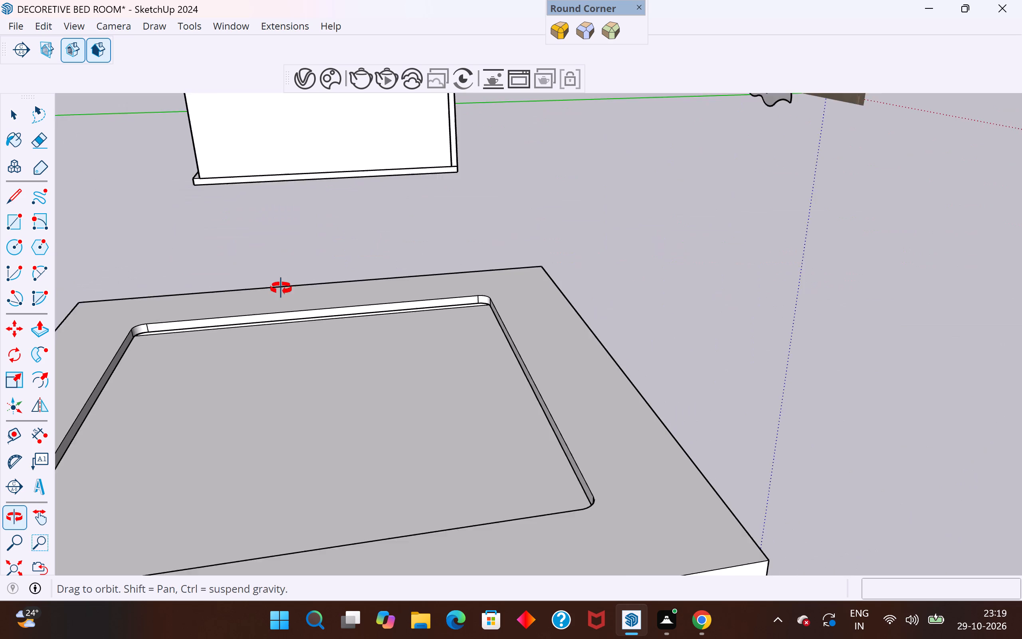
middle_drag(281, 288, 288, 293)
scroll(755, 494, down, 5)
scroll(814, 415, down, 4)
middle_drag(838, 441, 532, 372)
scroll(180, 256, up, 18)
middle_drag(283, 287, 343, 273)
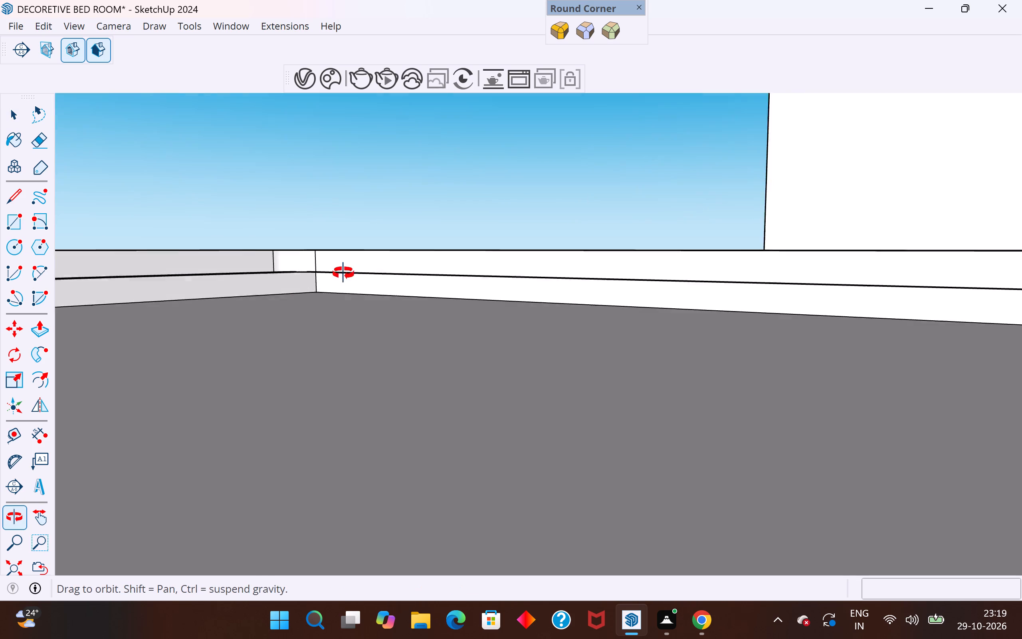
middle_drag(343, 273, 396, 294)
scroll(670, 288, down, 11)
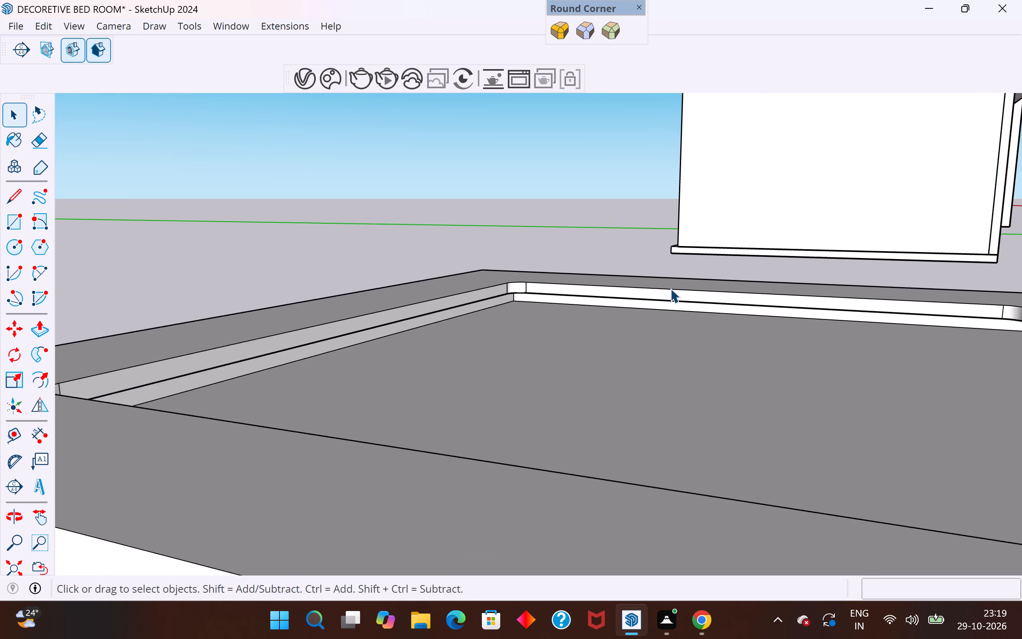
middle_drag(673, 309, 501, 386)
scroll(794, 321, down, 7)
middle_drag(836, 344, 381, 490)
scroll(412, 228, up, 2)
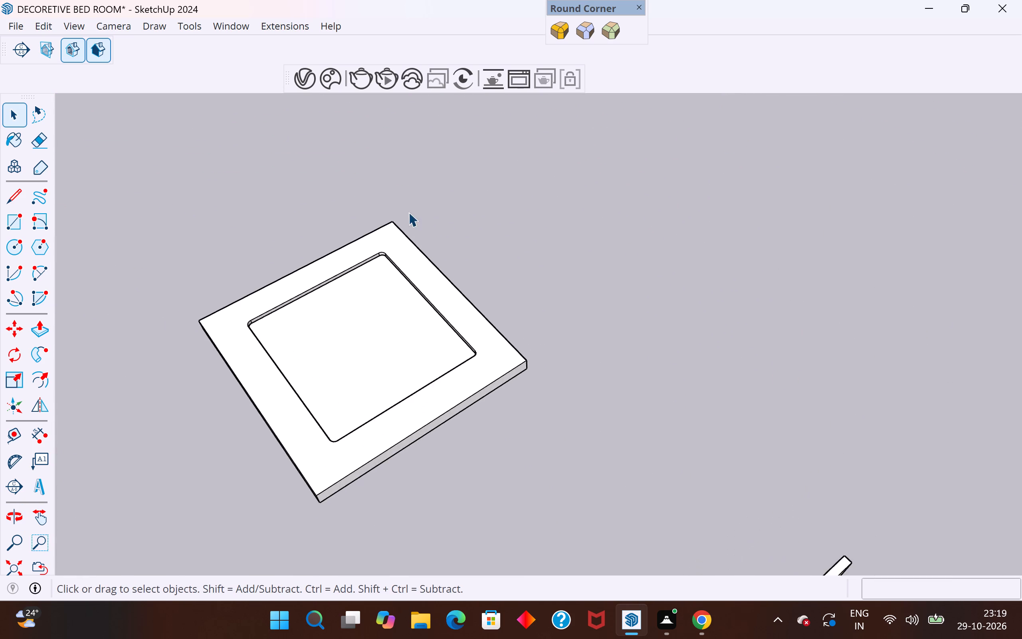
scroll(408, 212, up, 13)
middle_drag(398, 265, 447, 90)
scroll(364, 225, up, 4)
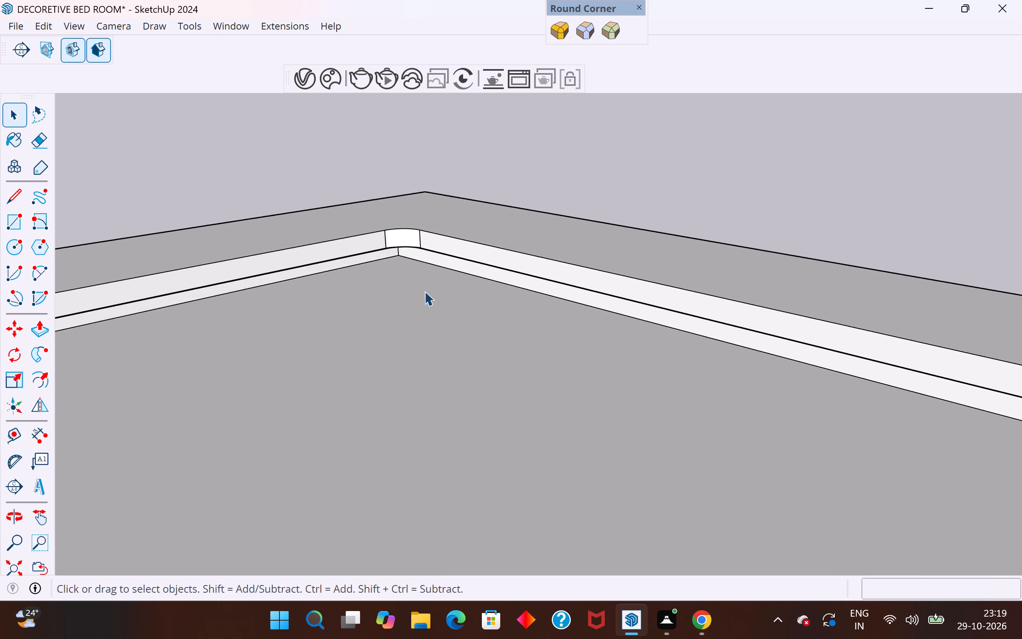
Open the slab group and select the lower strip face along one side of the recess.
scroll(424, 291, up, 2)
middle_drag(432, 259, 460, 239)
scroll(719, 254, down, 7)
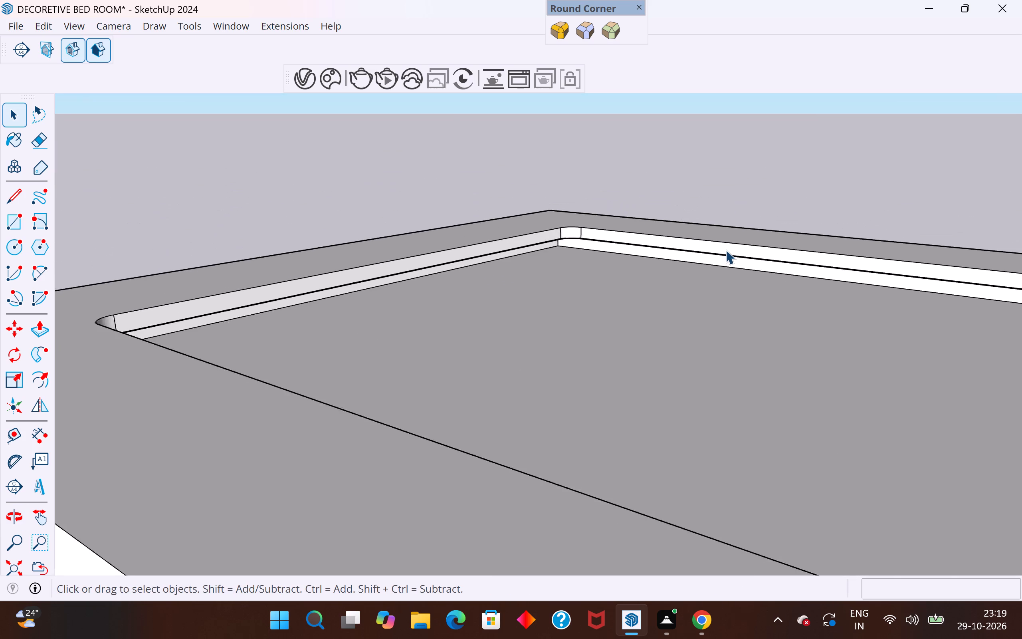
scroll(725, 250, down, 8)
middle_drag(708, 264, 333, 281)
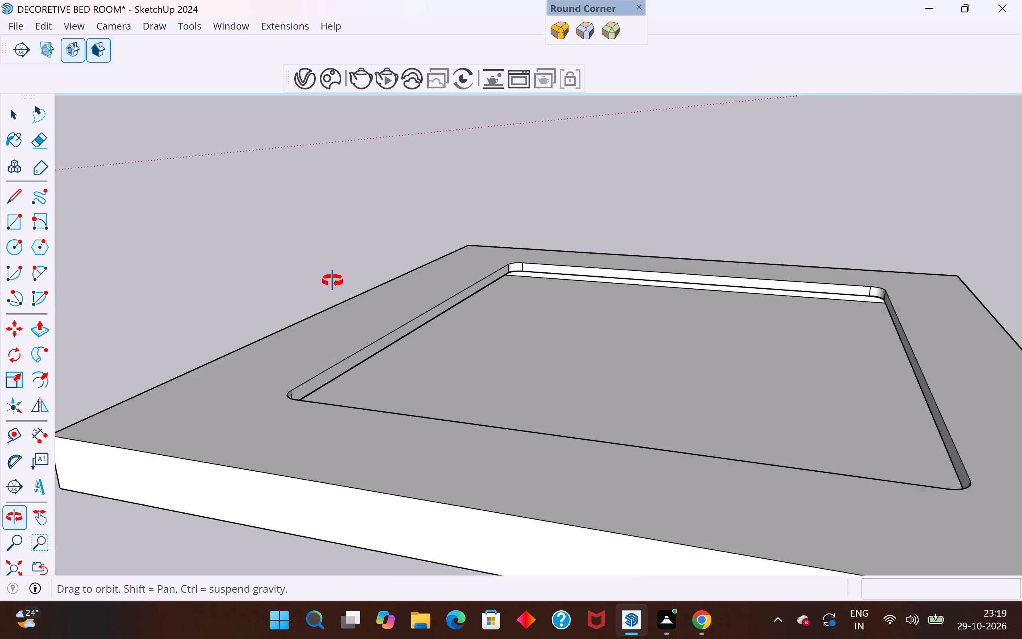
middle_drag(333, 281, 334, 284)
scroll(377, 350, up, 9)
middle_drag(424, 355, 338, 300)
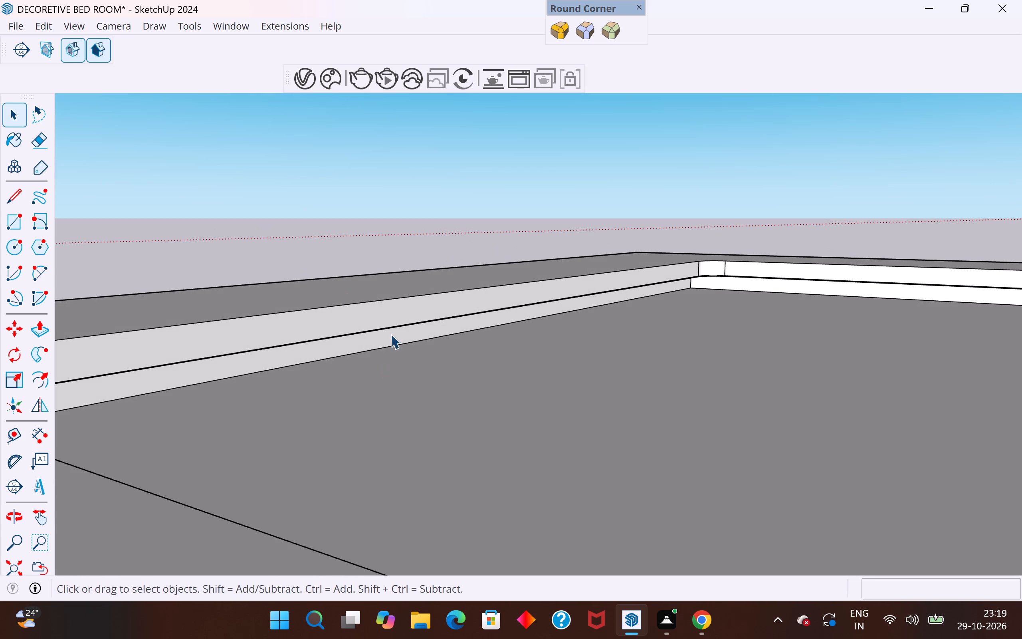
click(391, 334)
click(402, 340)
click(405, 338)
click(418, 328)
double_click(423, 331)
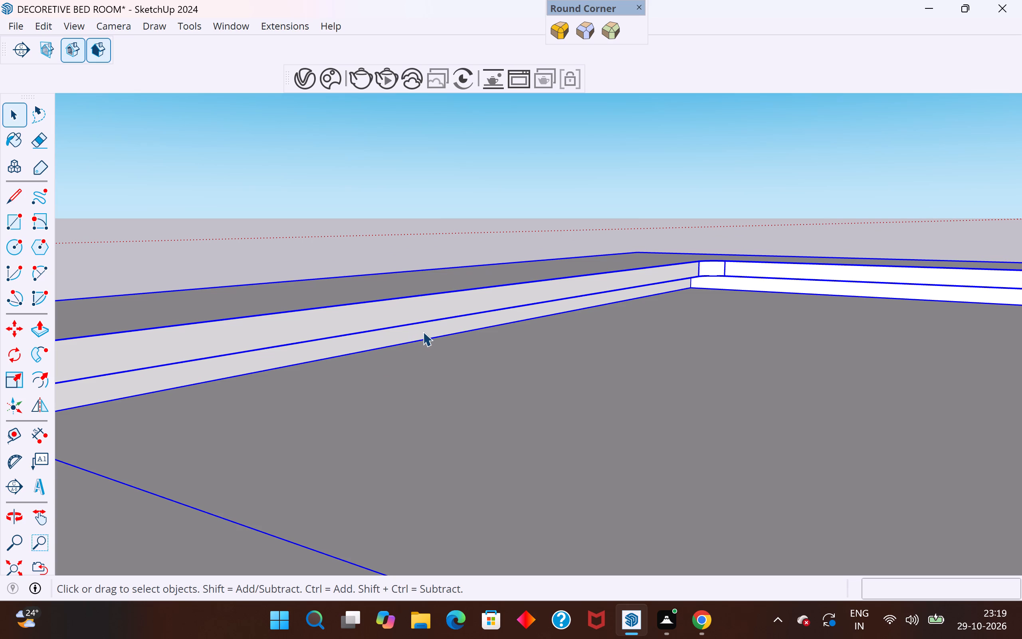
click(425, 330)
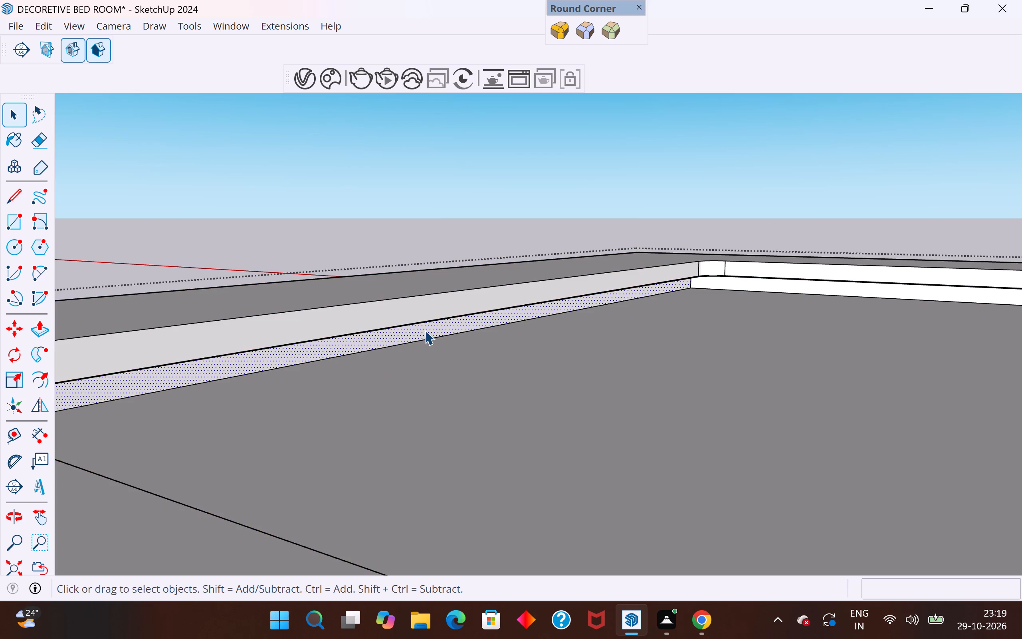
Look through the scene materials in an enlarged V-Ray Asset Editor and create a new Emissive material.
click(305, 76)
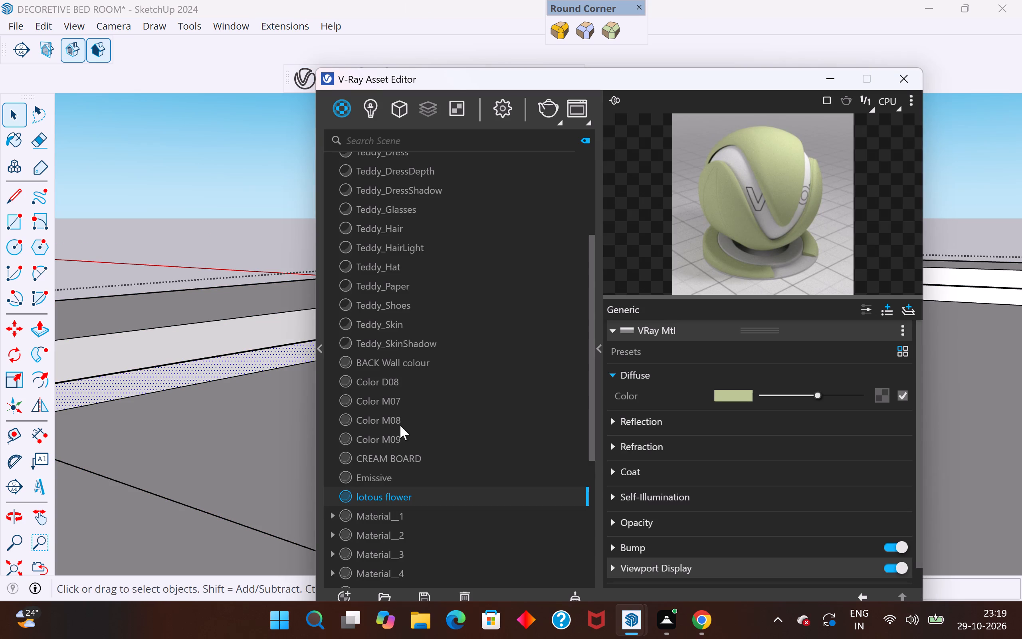
scroll(441, 490, down, 10)
scroll(390, 471, up, 1)
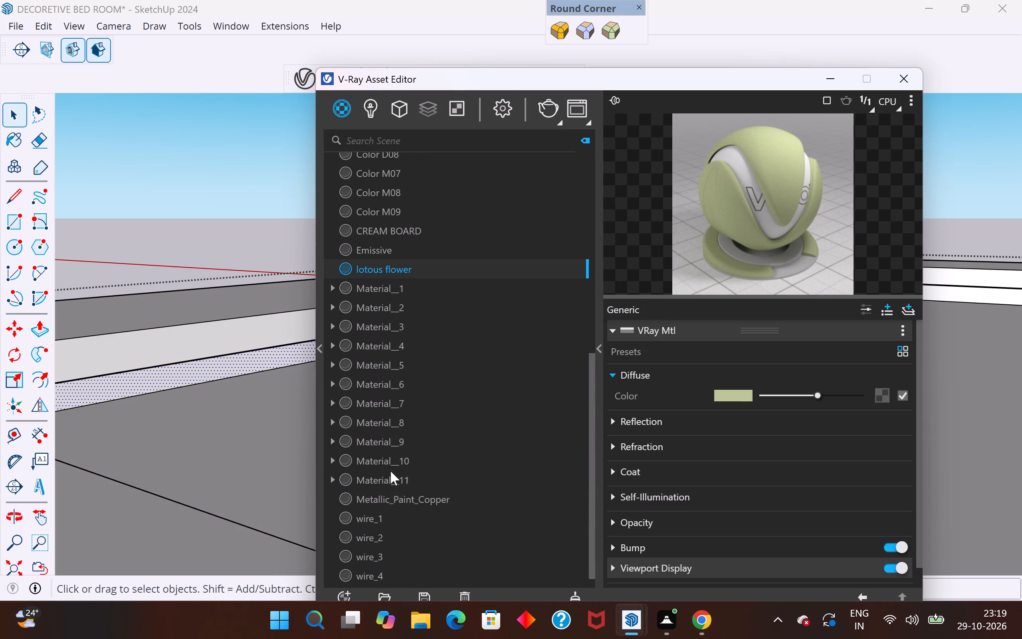
scroll(390, 471, up, 6)
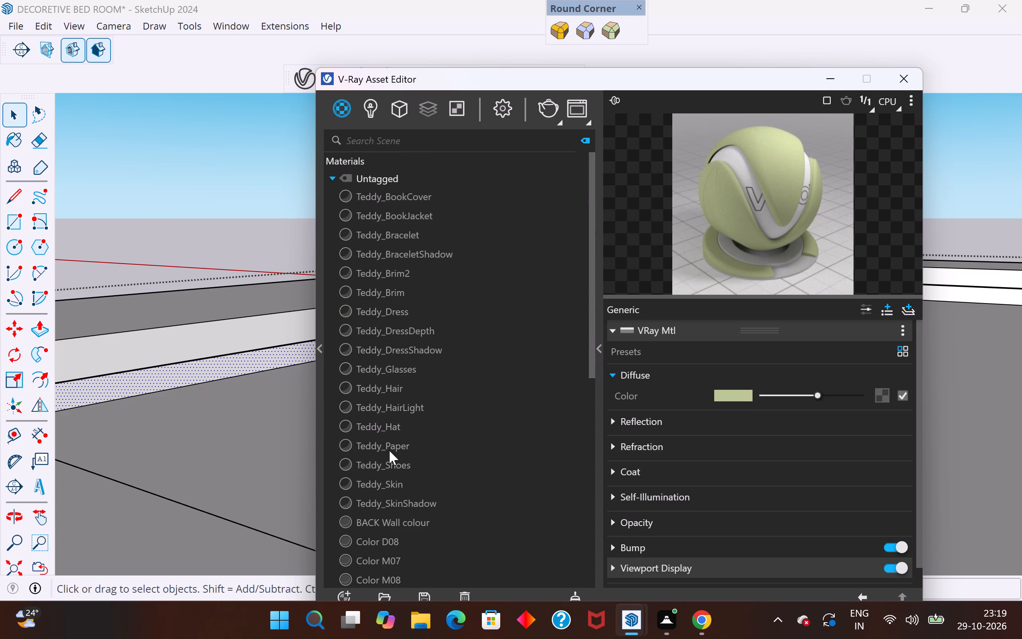
scroll(390, 458, down, 10)
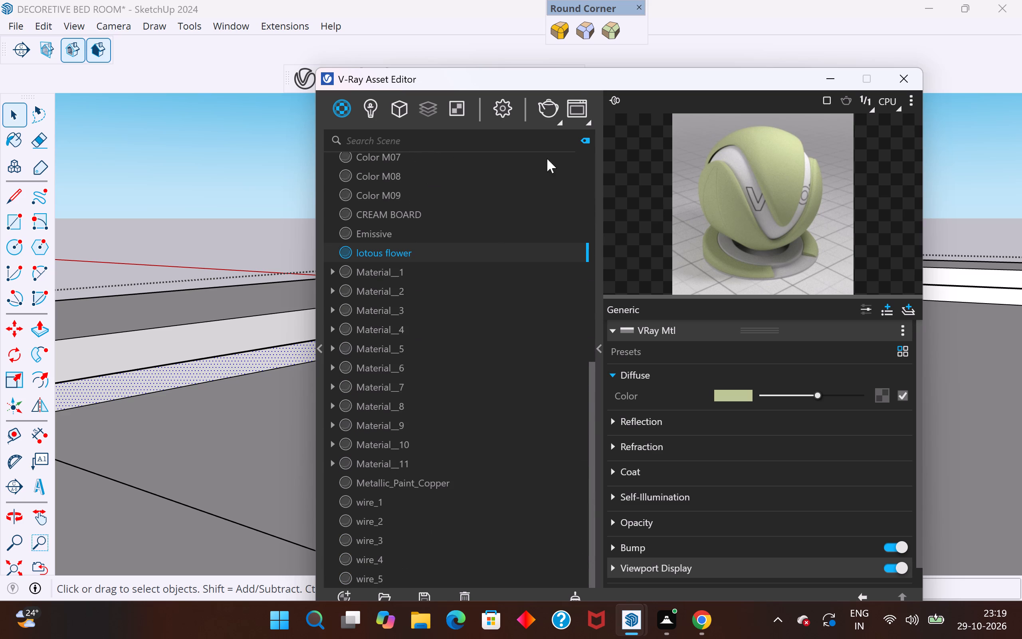
drag(576, 78, 588, 26)
scroll(432, 546, down, 5)
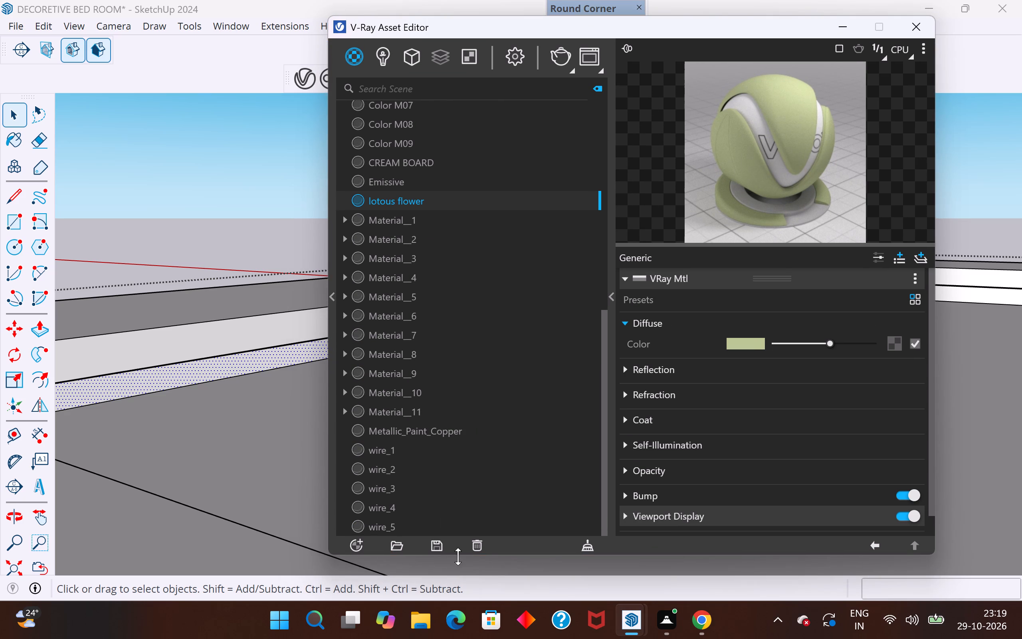
drag(492, 555, 499, 591)
scroll(490, 515, down, 2)
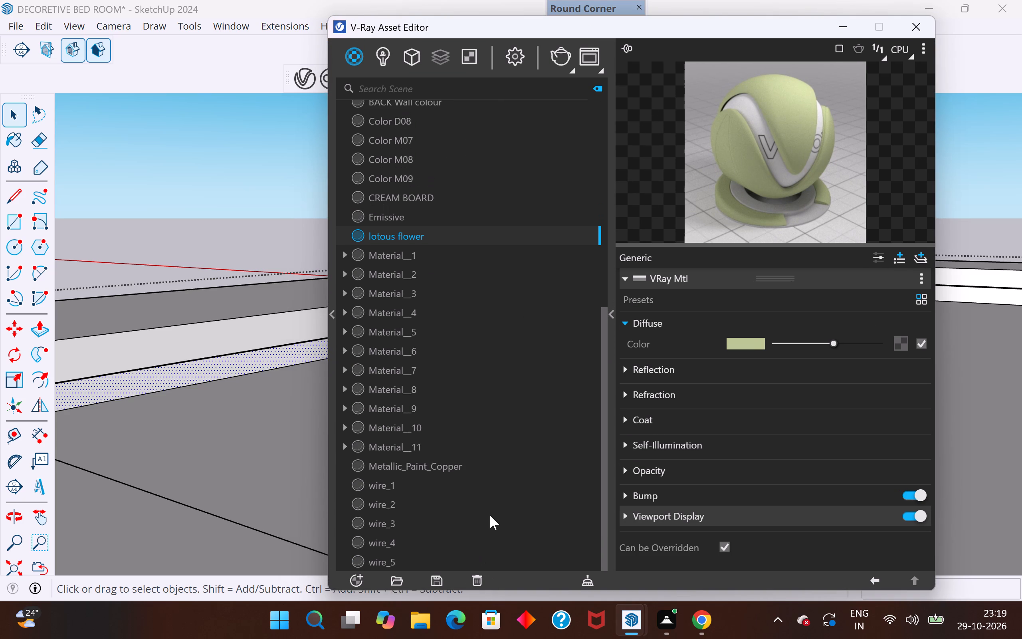
scroll(490, 515, down, 7)
click(394, 217)
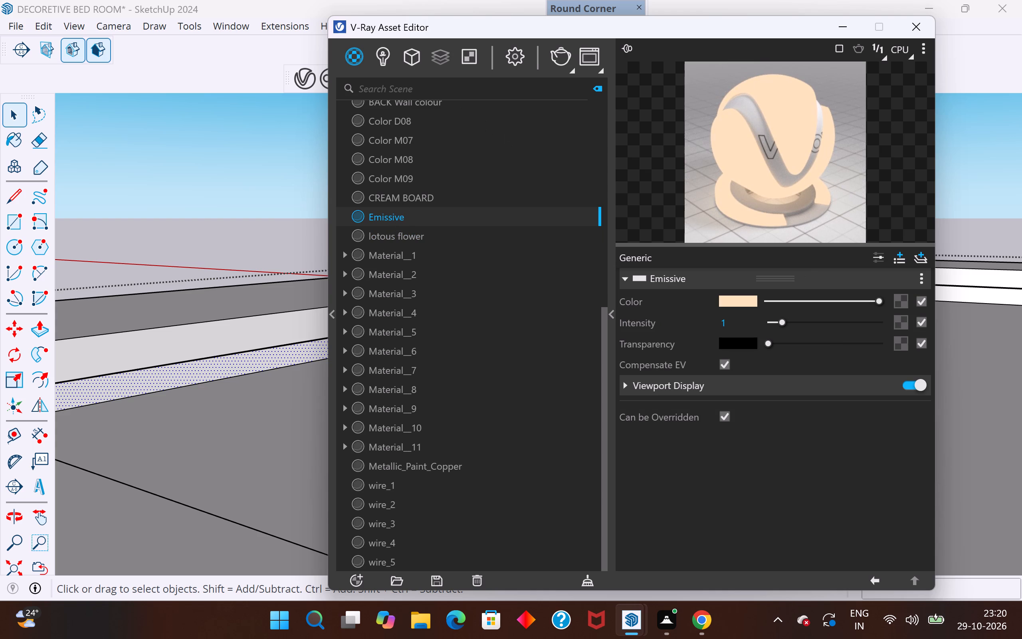
right_click(358, 60)
click(398, 105)
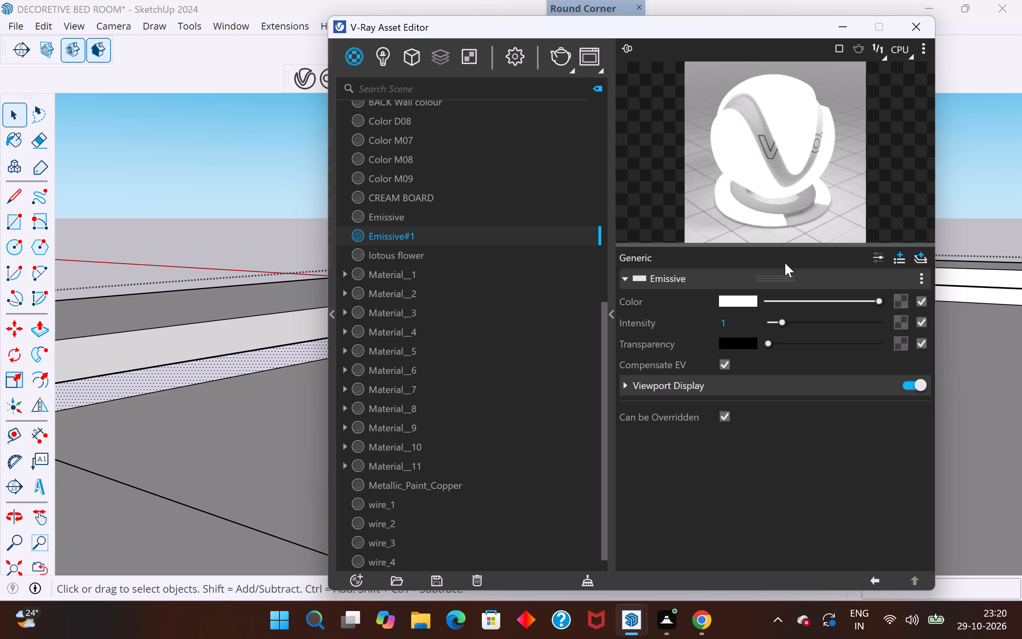
Apply the new white Emissive material to the selected recess strip face and close the slab group.
right_click(440, 238)
click(497, 265)
click(220, 232)
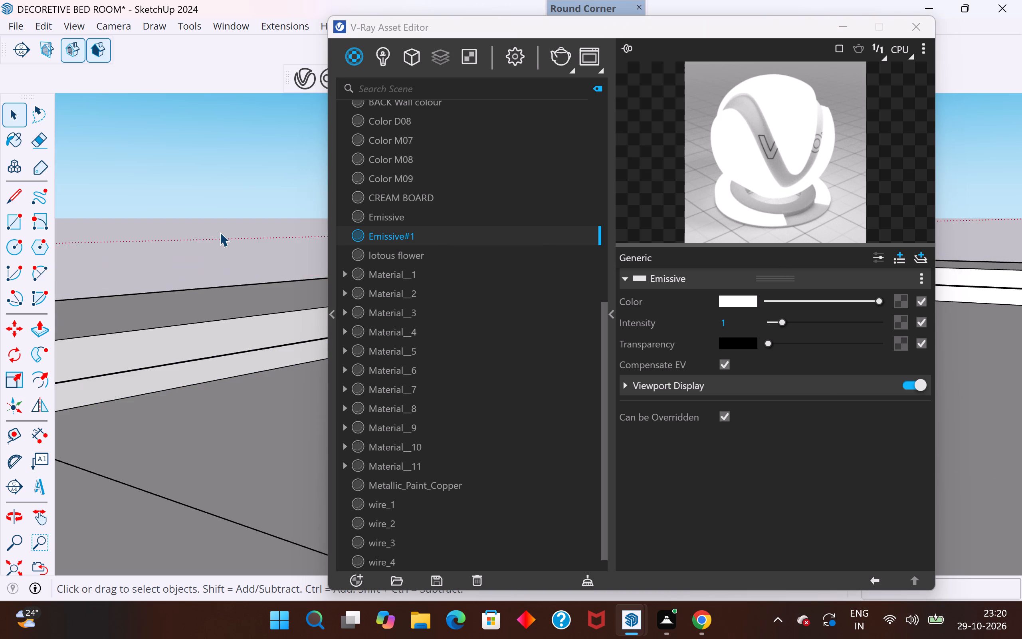
Reopen the slab group and apply the new white Emissive material to the lower strip face along a second recess side.
scroll(220, 232, down, 6)
middle_drag(222, 260, 315, 549)
scroll(129, 332, down, 12)
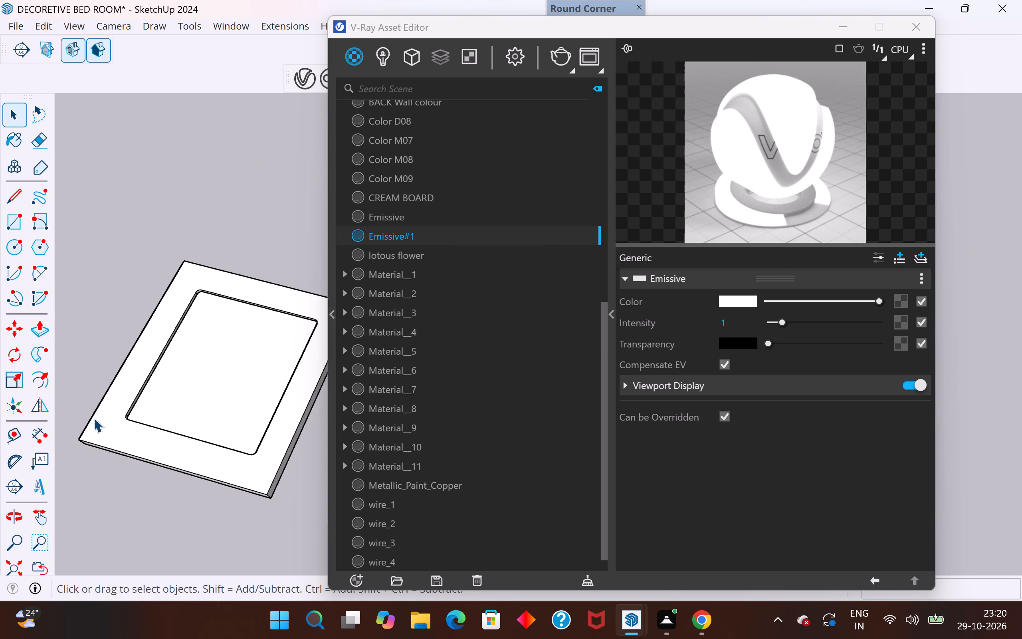
scroll(216, 286, up, 8)
middle_drag(226, 291, 283, 130)
scroll(207, 347, up, 3)
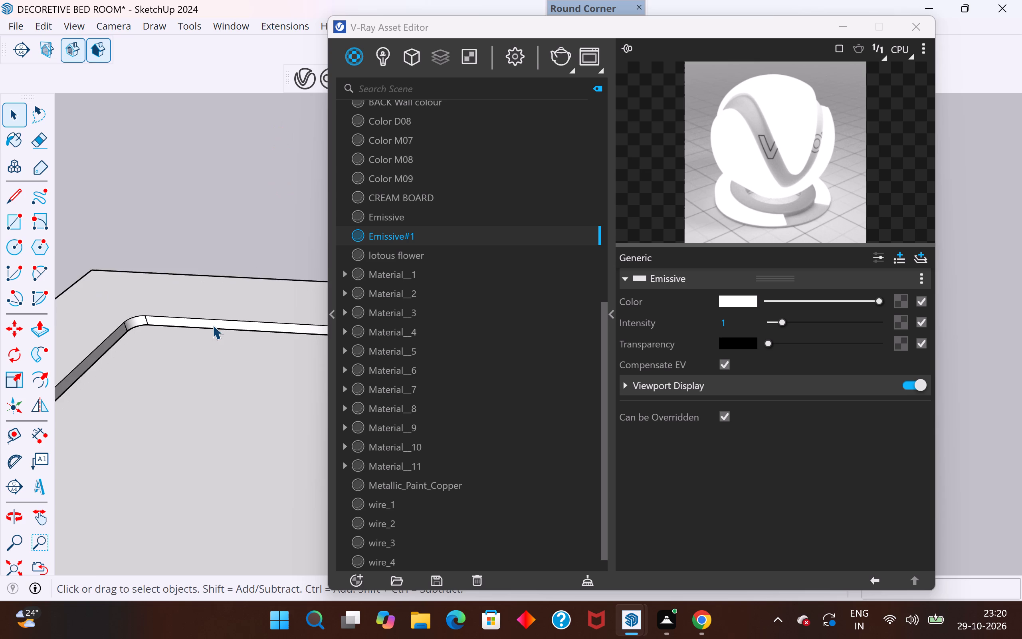
scroll(212, 325, up, 4)
middle_drag(210, 319, 229, 242)
middle_drag(216, 309, 221, 260)
click(213, 304)
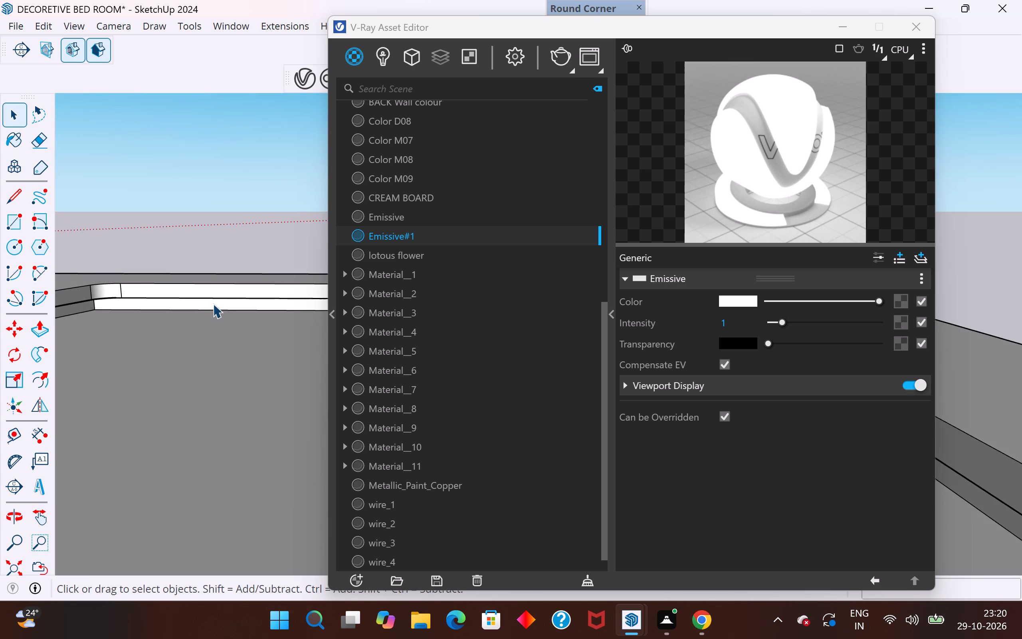
double_click(213, 304)
click(218, 304)
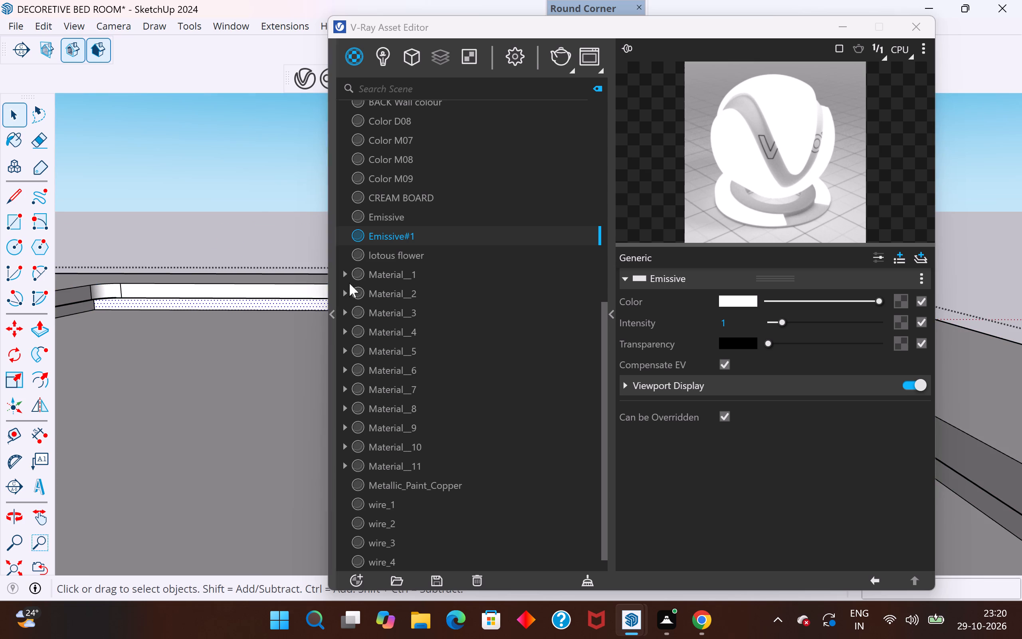
right_click(409, 238)
click(465, 274)
click(174, 231)
Apply the new white Emissive material to the lower strip face along another recess side inside the slab group.
scroll(163, 228, down, 5)
middle_drag(149, 311, 257, 410)
scroll(248, 433, down, 6)
scroll(147, 298, down, 4)
middle_drag(154, 298, 320, 277)
scroll(202, 298, down, 20)
scroll(202, 298, down, 2)
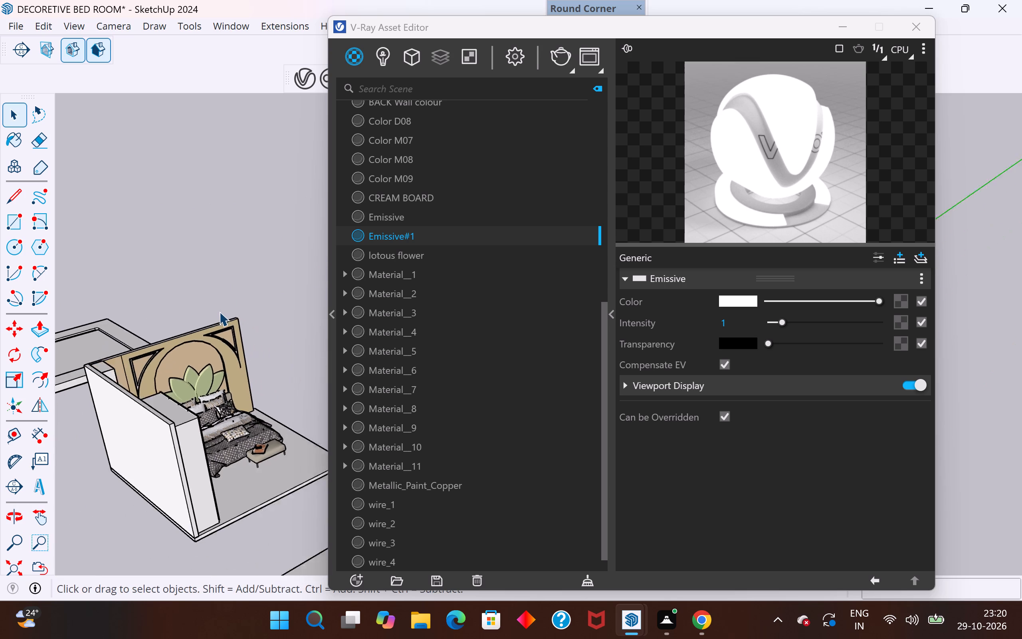
middle_drag(200, 370, 58, 395)
scroll(191, 274, up, 20)
scroll(191, 274, up, 1)
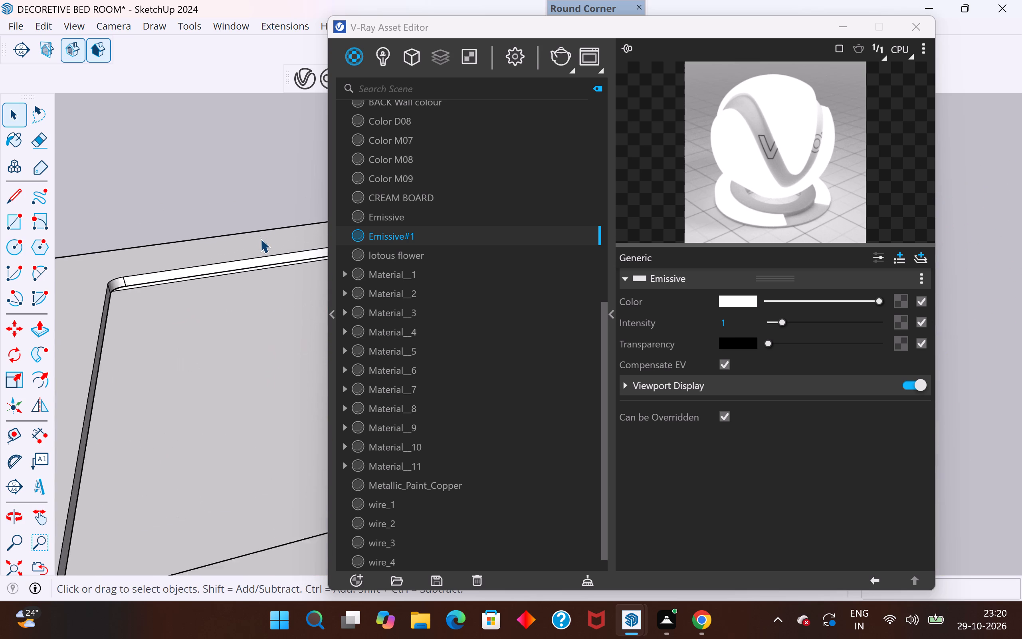
scroll(260, 238, up, 4)
middle_drag(256, 251, 232, 184)
click(262, 224)
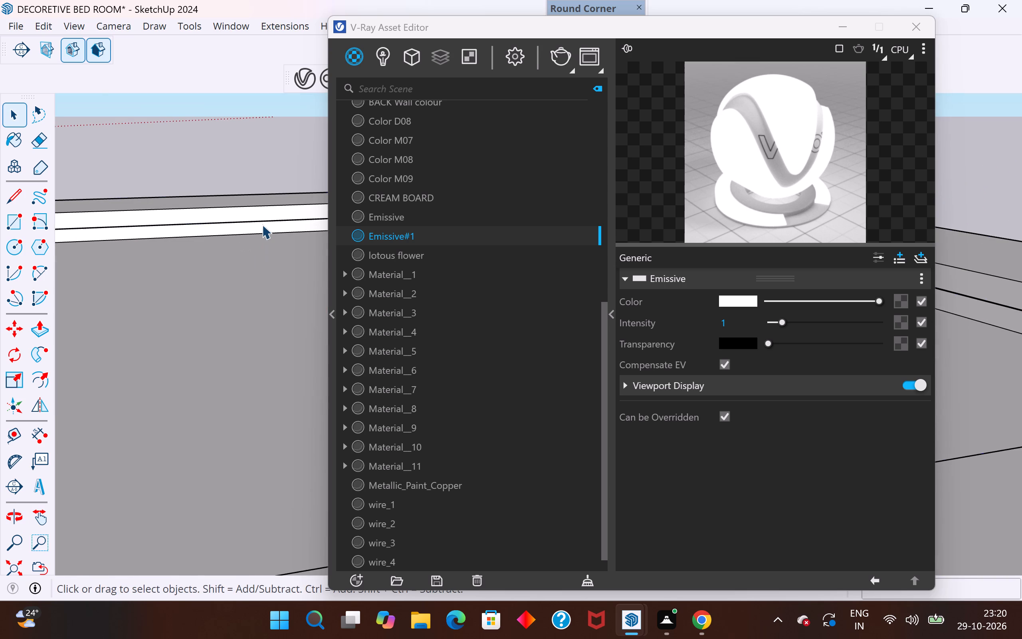
click(267, 226)
click(272, 226)
double_click(281, 228)
click(286, 225)
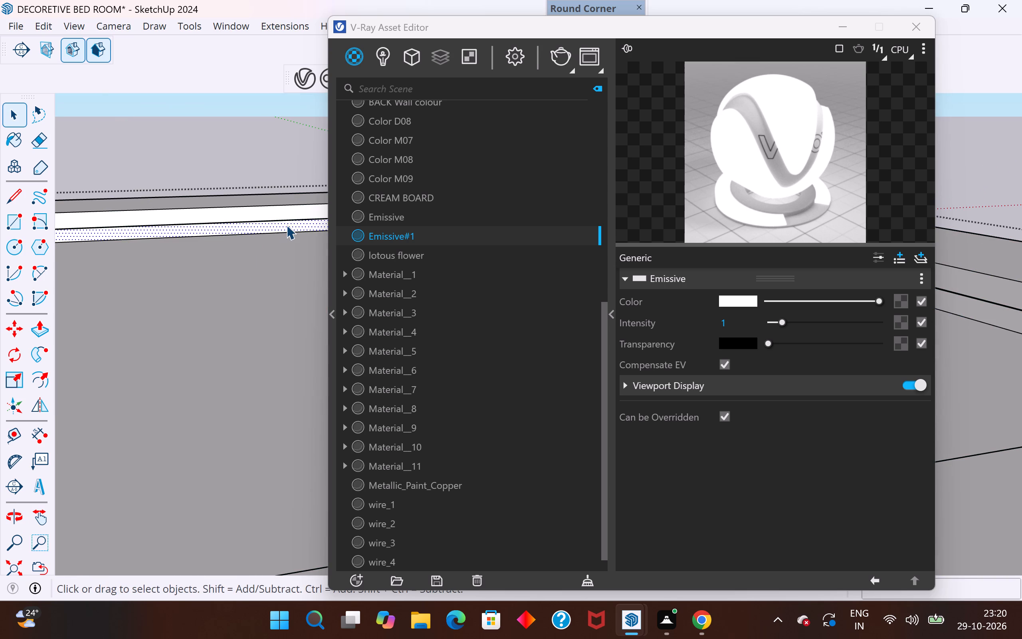
right_click(378, 234)
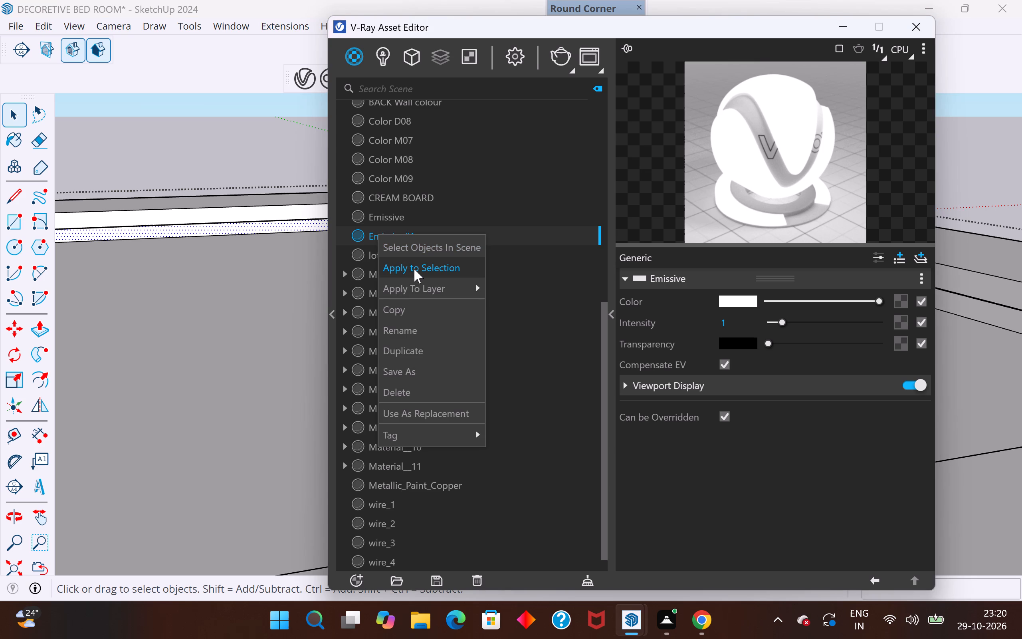
click(414, 269)
Apply the new white Emissive material to the lower strip face along the next recess side and close the slab group.
scroll(204, 268, down, 12)
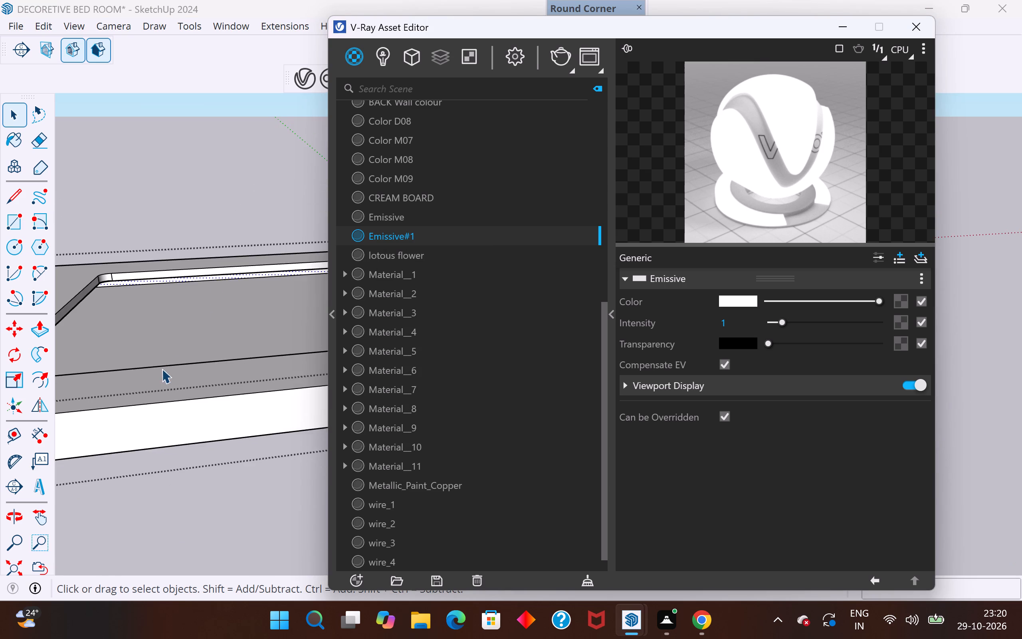
middle_drag(172, 392, 278, 444)
scroll(280, 422, down, 8)
middle_drag(164, 395, 296, 418)
scroll(210, 321, down, 6)
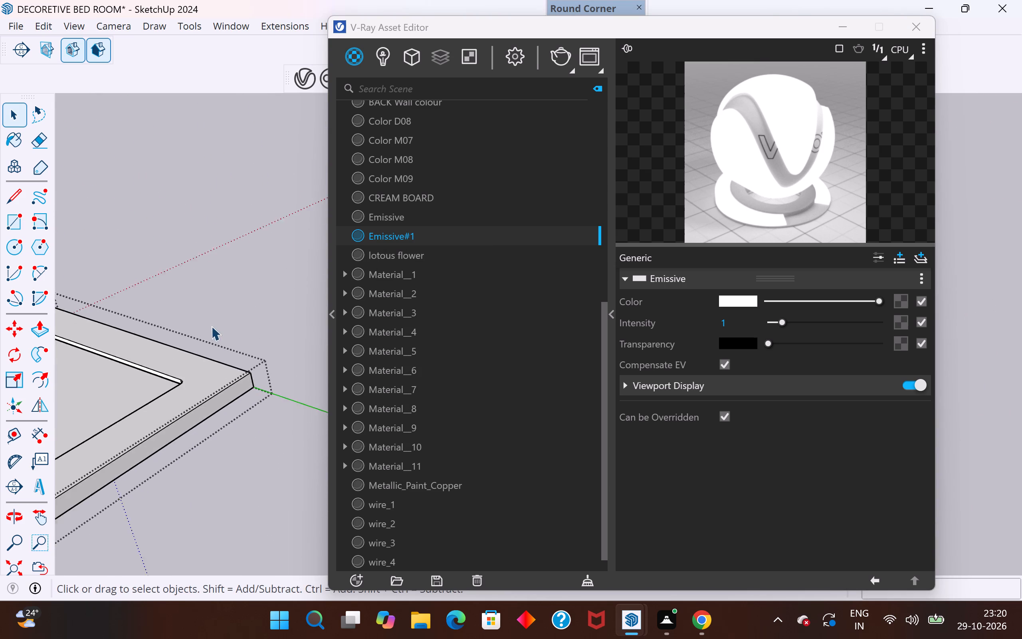
scroll(211, 326, down, 1)
scroll(123, 381, up, 17)
middle_drag(185, 361, 199, 294)
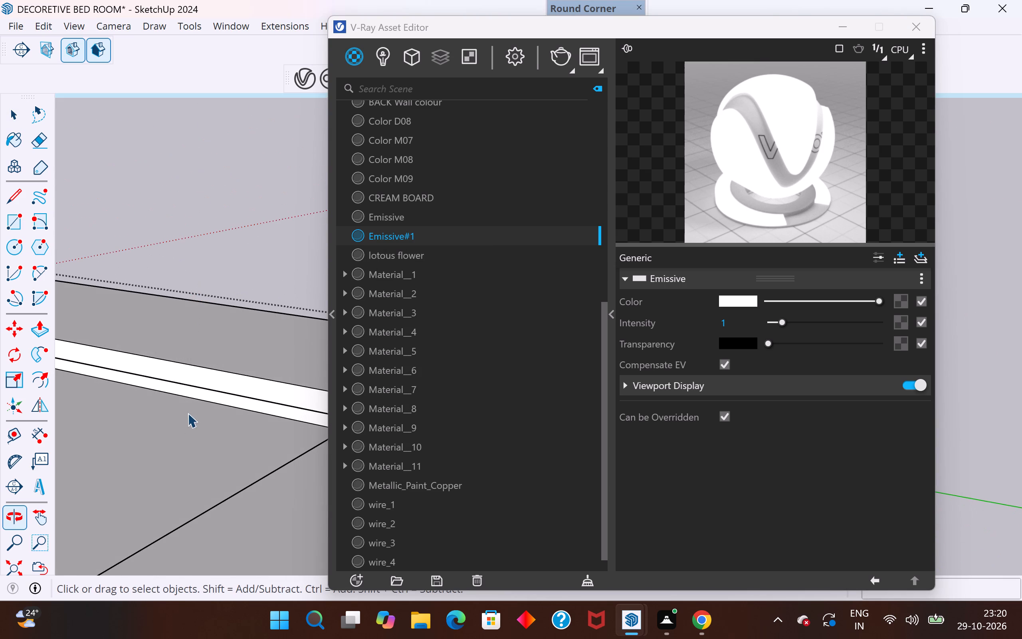
click(200, 395)
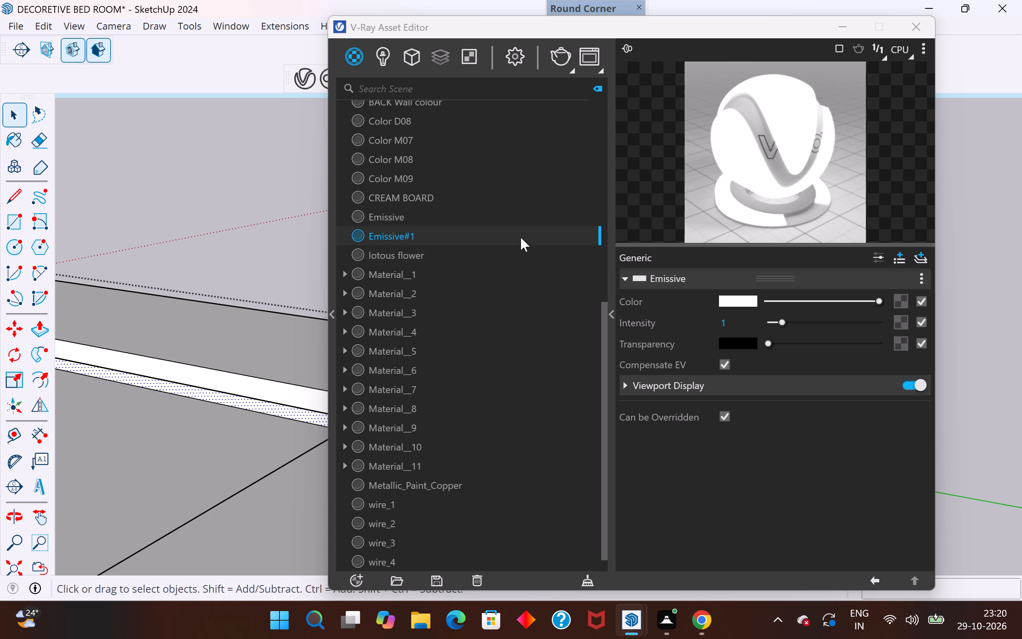
right_click(521, 237)
click(561, 274)
click(303, 291)
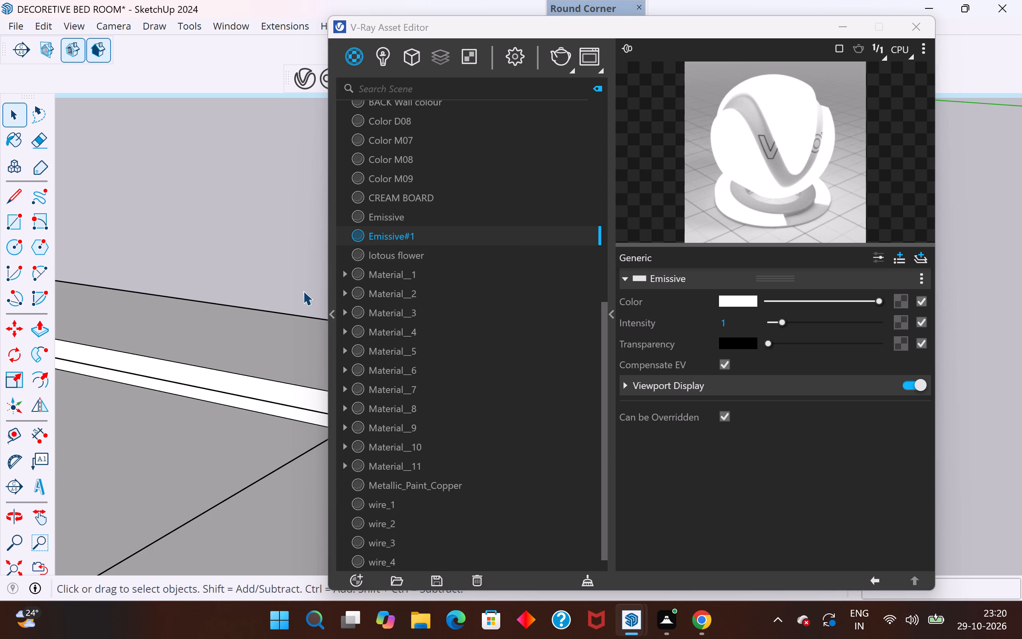
Apply the new white Emissive material to the lower strip face along the remaining recess side and close the slab group.
scroll(288, 290, down, 13)
middle_drag(198, 407, 192, 638)
scroll(185, 277, down, 6)
middle_drag(144, 370, 191, 365)
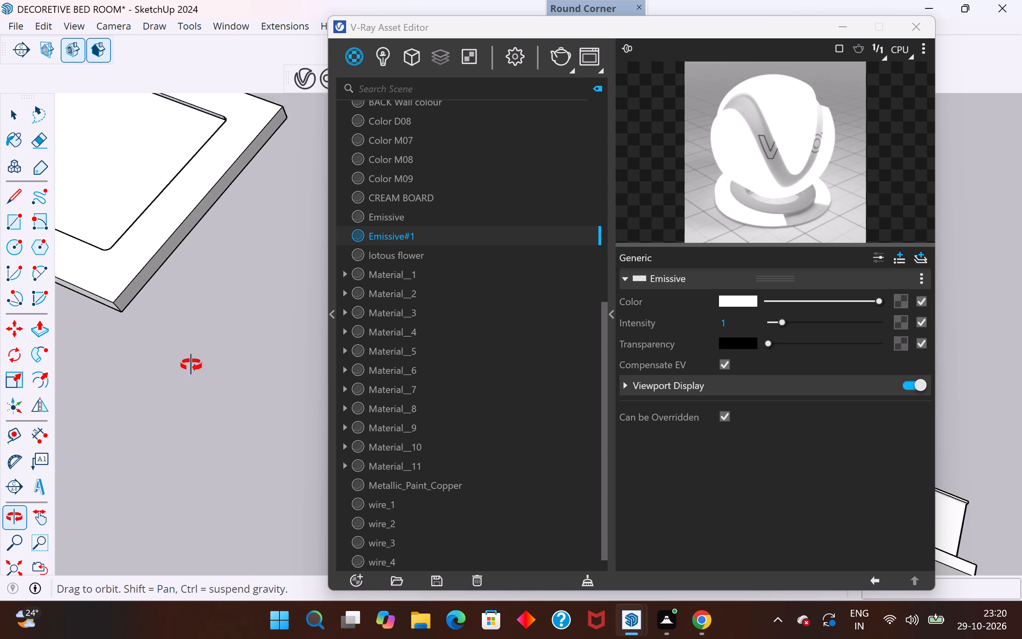
middle_drag(191, 365, 289, 306)
scroll(301, 274, down, 6)
scroll(208, 282, down, 4)
scroll(173, 290, down, 11)
middle_drag(134, 307, 136, 307)
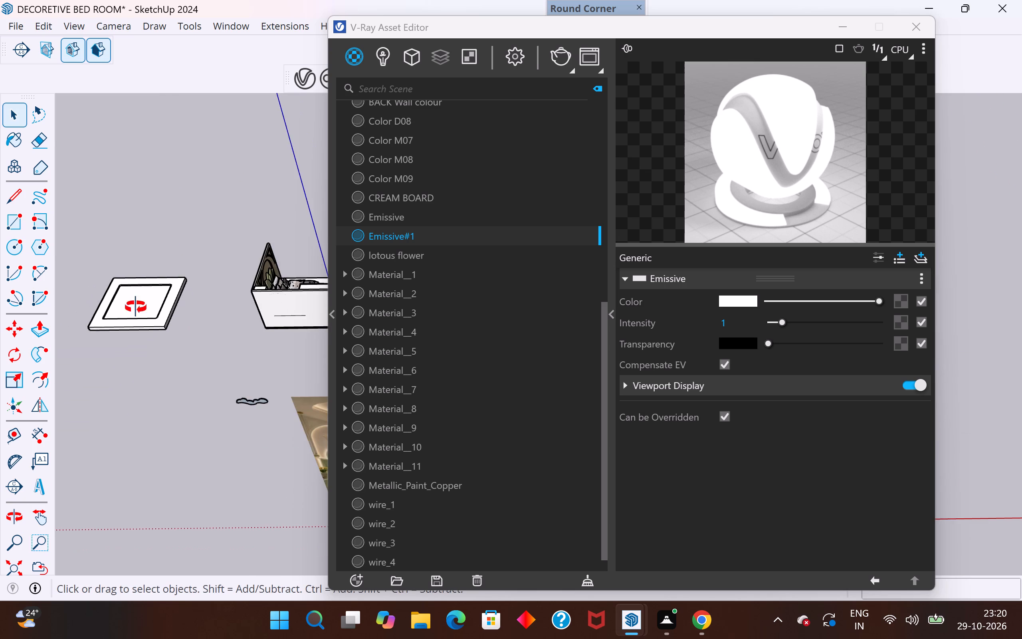
middle_drag(136, 307, 386, 245)
scroll(309, 322, down, 6)
scroll(160, 462, up, 14)
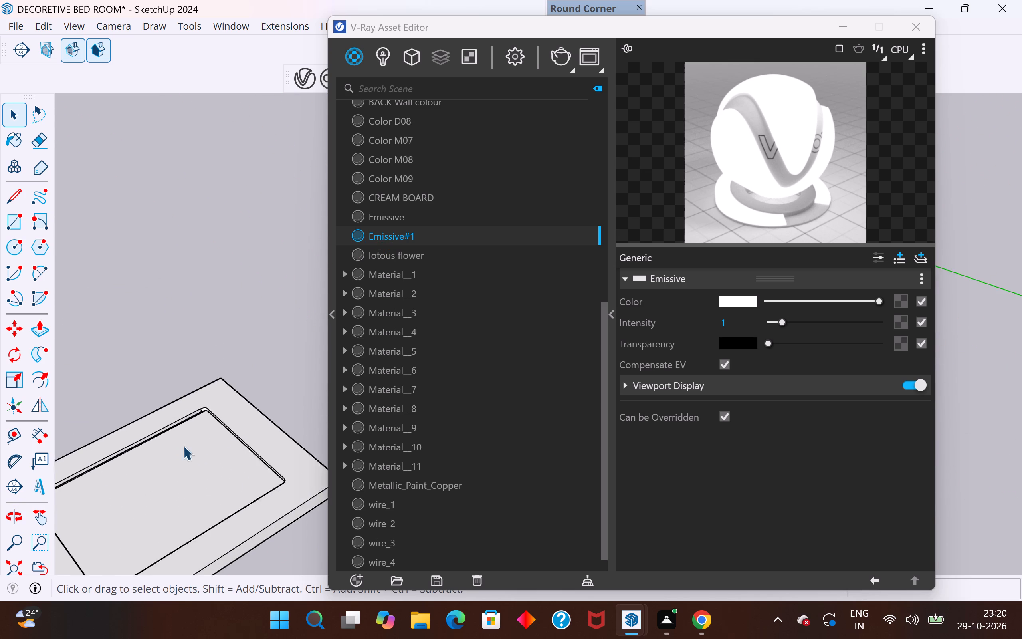
scroll(177, 311, down, 6)
middle_drag(186, 412, 333, 296)
scroll(240, 362, down, 4)
scroll(234, 397, up, 9)
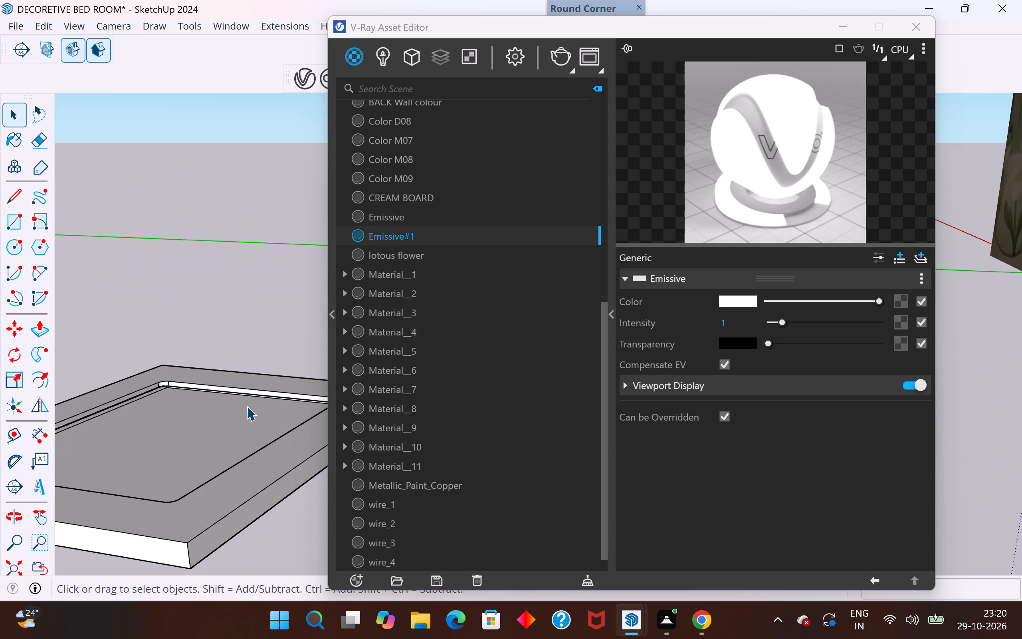
scroll(247, 406, up, 9)
middle_drag(246, 381, 244, 330)
scroll(244, 352, up, 1)
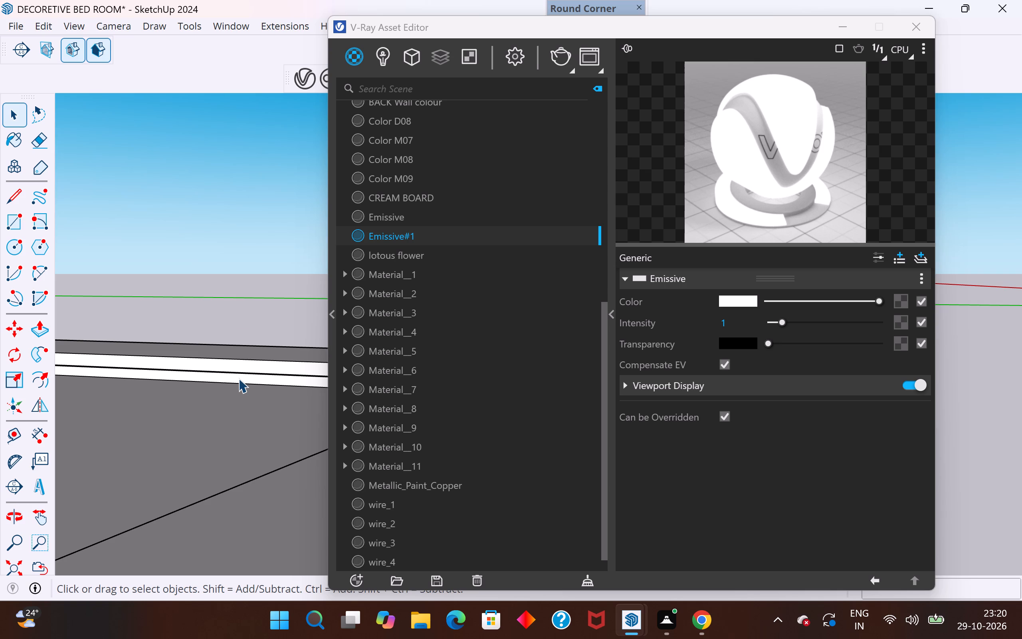
click(238, 378)
click(238, 378)
double_click(248, 378)
click(255, 378)
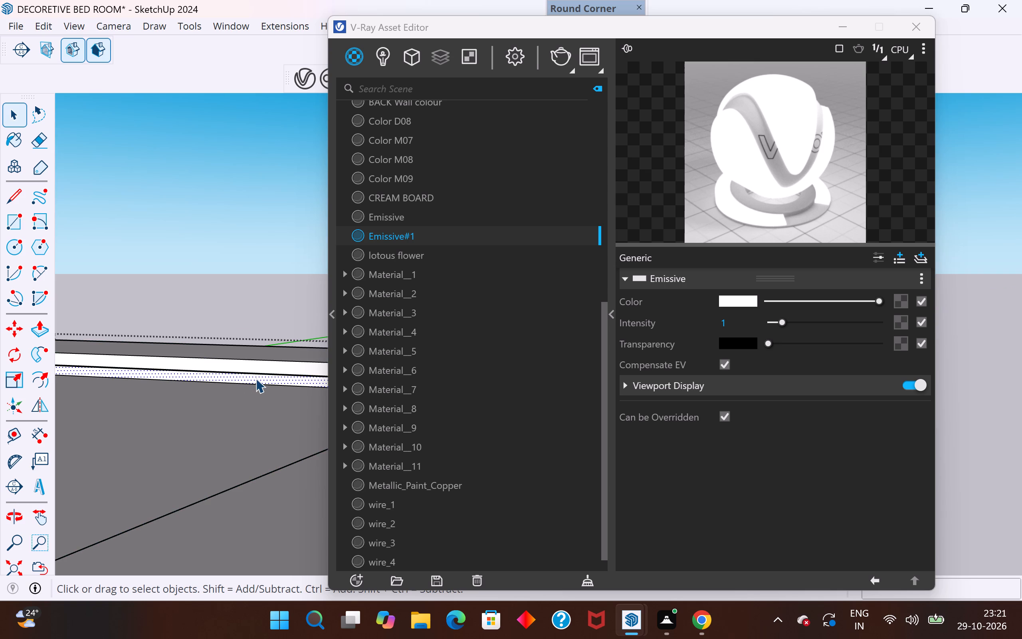
right_click(415, 236)
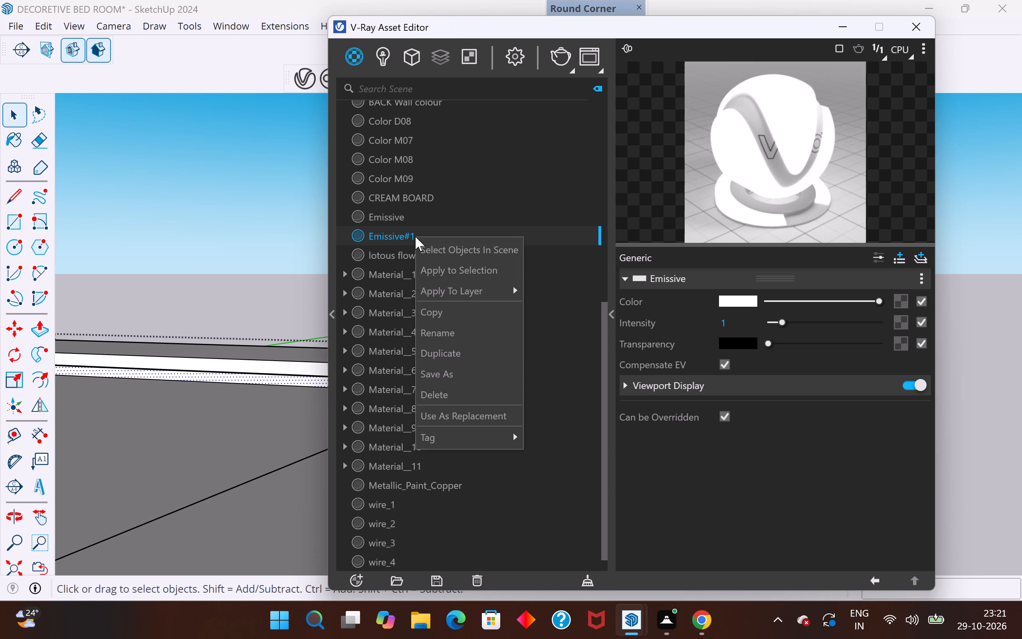
click(454, 272)
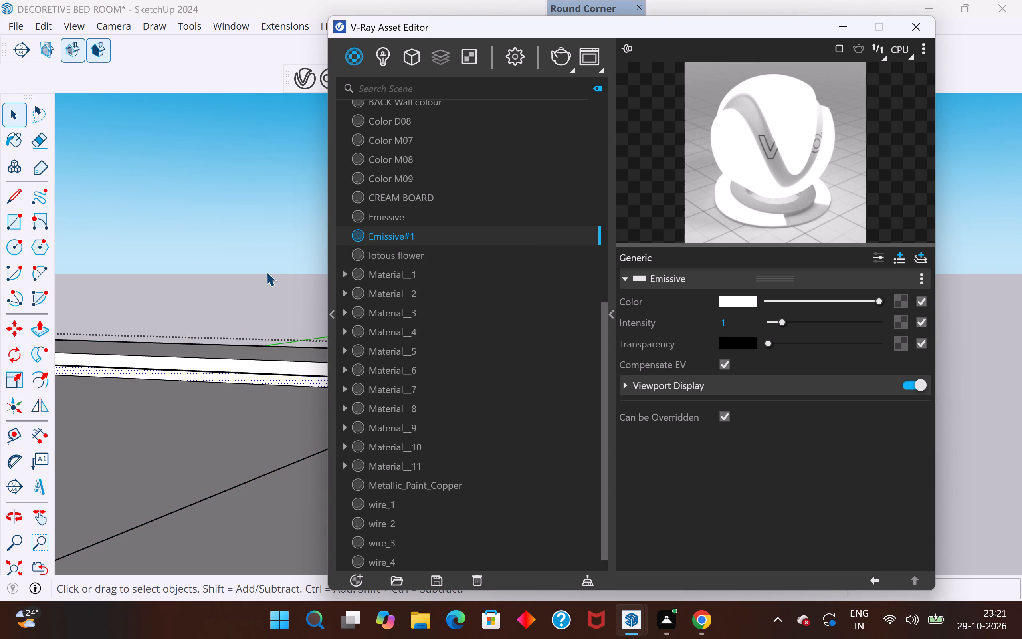
click(266, 272)
Close the V-Ray Asset Editor.
scroll(268, 272, down, 12)
middle_drag(268, 310, 242, 460)
scroll(238, 272, down, 5)
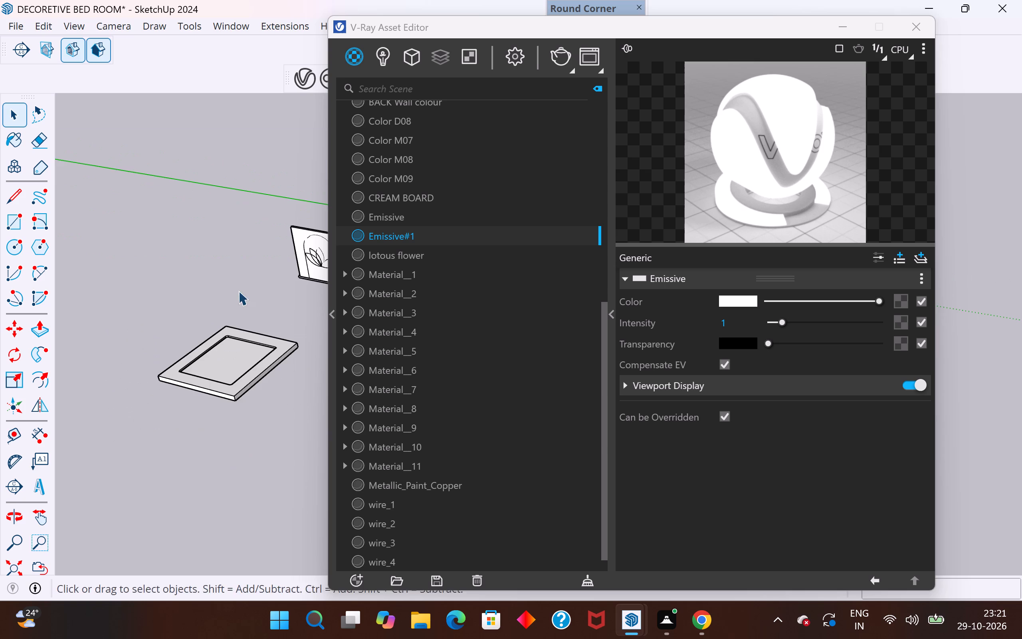
middle_drag(240, 306, 182, 377)
click(268, 306)
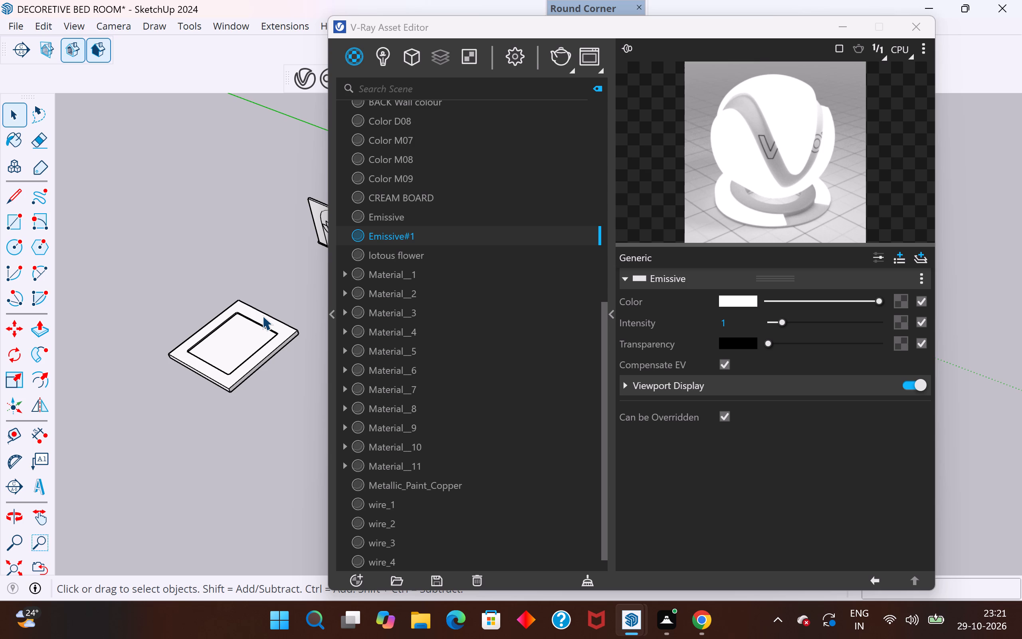
click(189, 453)
click(238, 403)
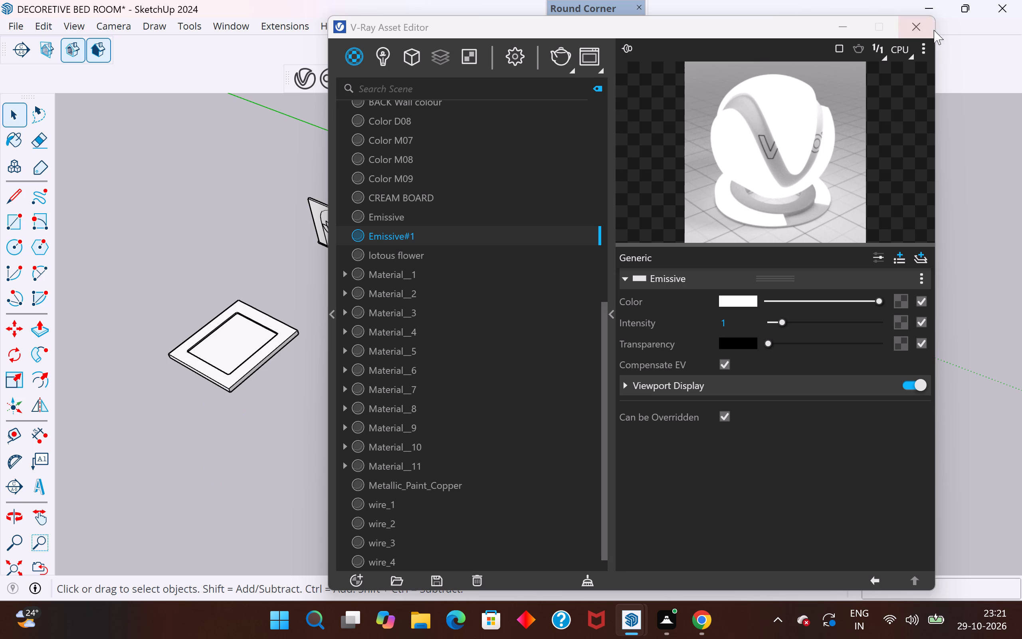
click(925, 28)
Place a Tape Measure guide parallel to one outer edge of the ceiling slab, about 1' 2" inward on the border.
scroll(387, 228, down, 4)
middle_drag(297, 337, 532, 303)
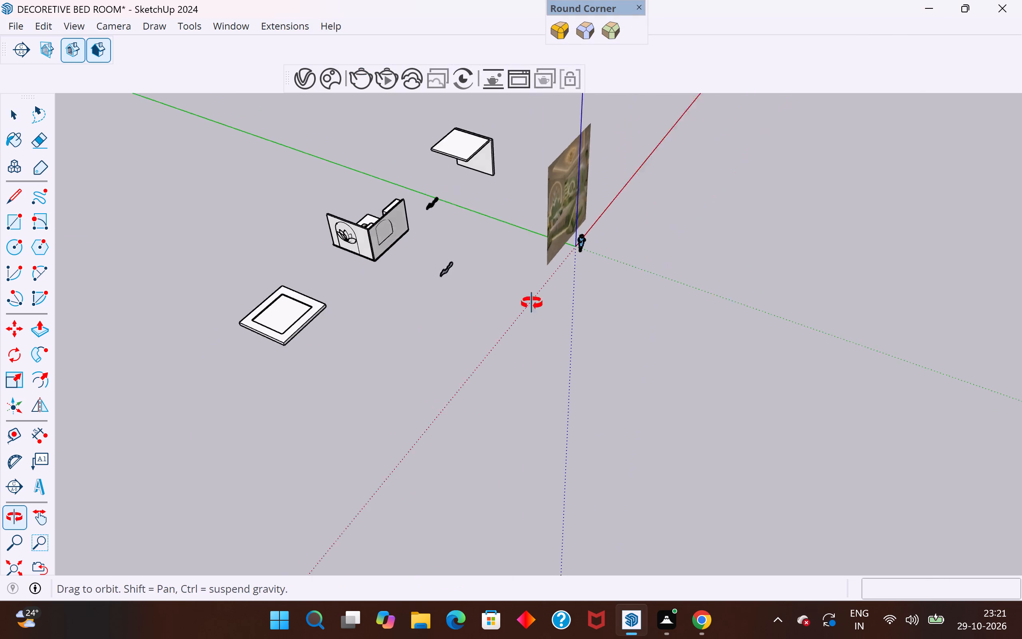
middle_drag(532, 303, 632, 276)
scroll(435, 251, down, 5)
scroll(415, 404, up, 3)
scroll(411, 328, up, 5)
middle_drag(487, 411, 391, 504)
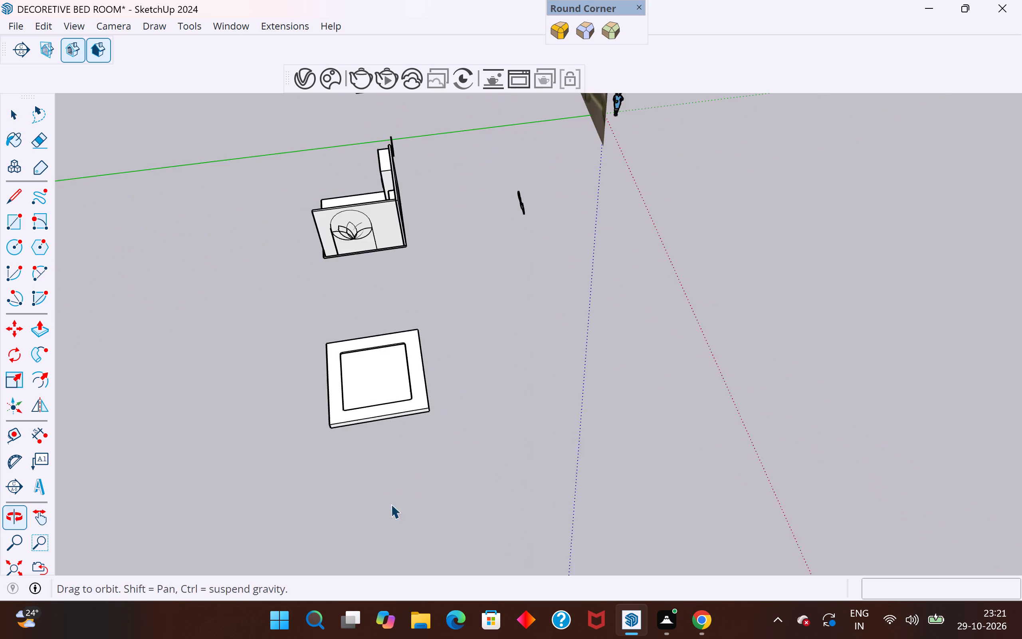
scroll(346, 345, up, 9)
middle_drag(397, 400, 356, 469)
scroll(330, 375, up, 9)
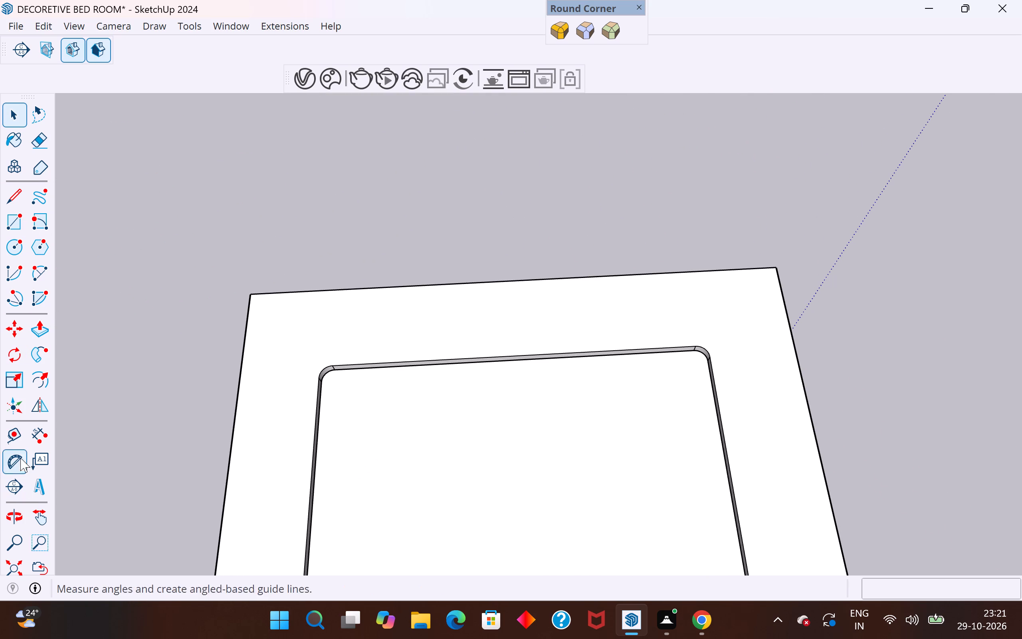
click(20, 441)
click(431, 284)
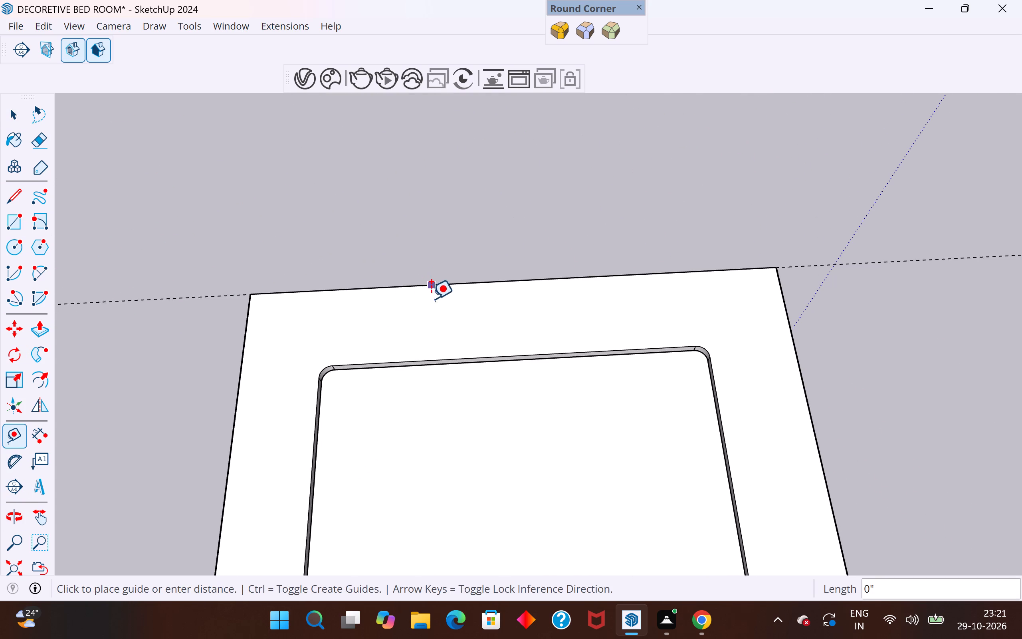
click(437, 322)
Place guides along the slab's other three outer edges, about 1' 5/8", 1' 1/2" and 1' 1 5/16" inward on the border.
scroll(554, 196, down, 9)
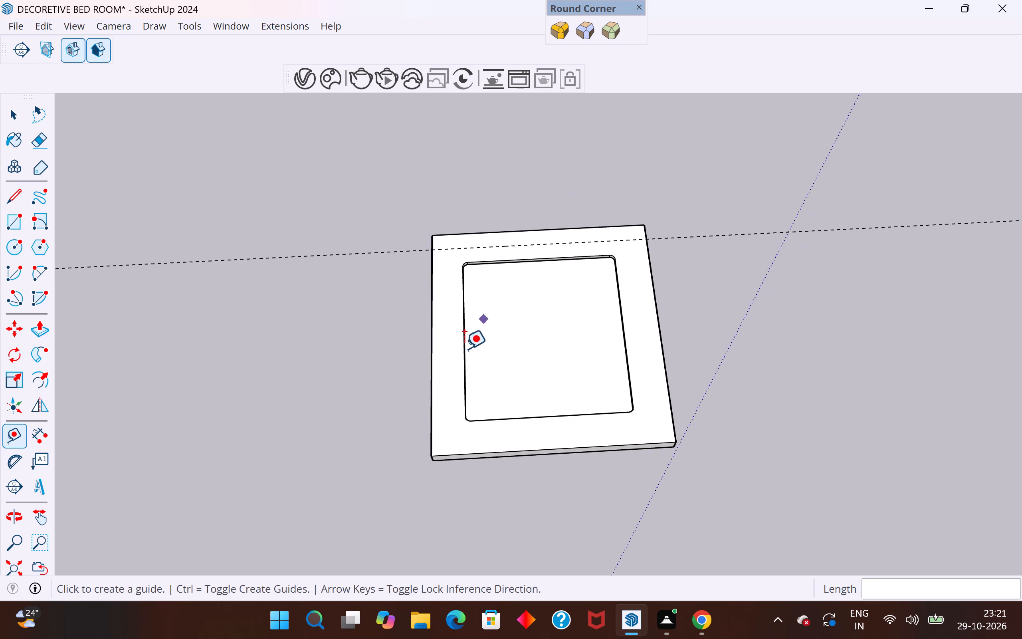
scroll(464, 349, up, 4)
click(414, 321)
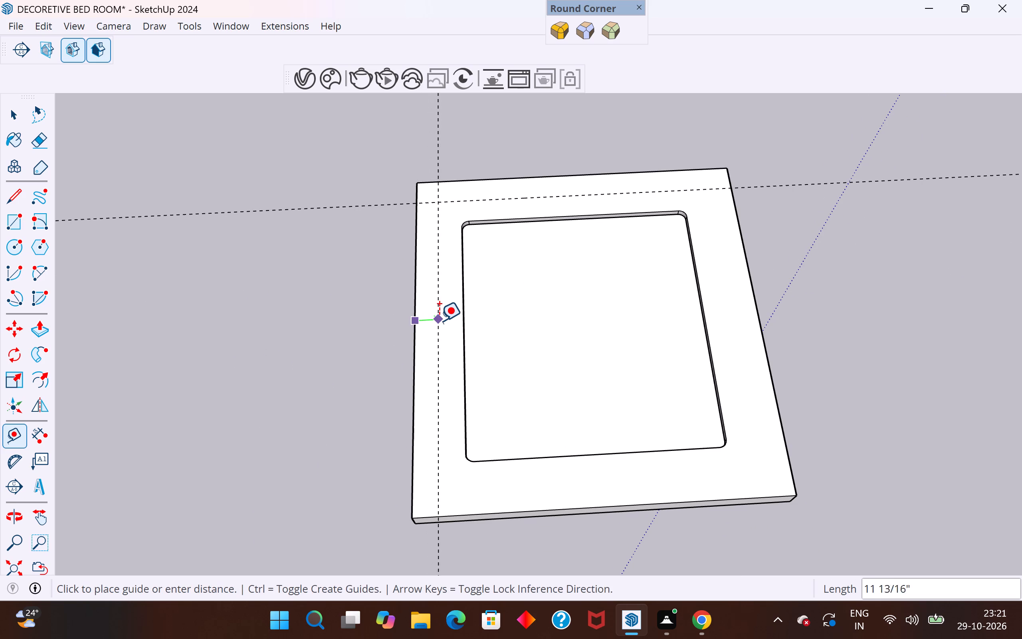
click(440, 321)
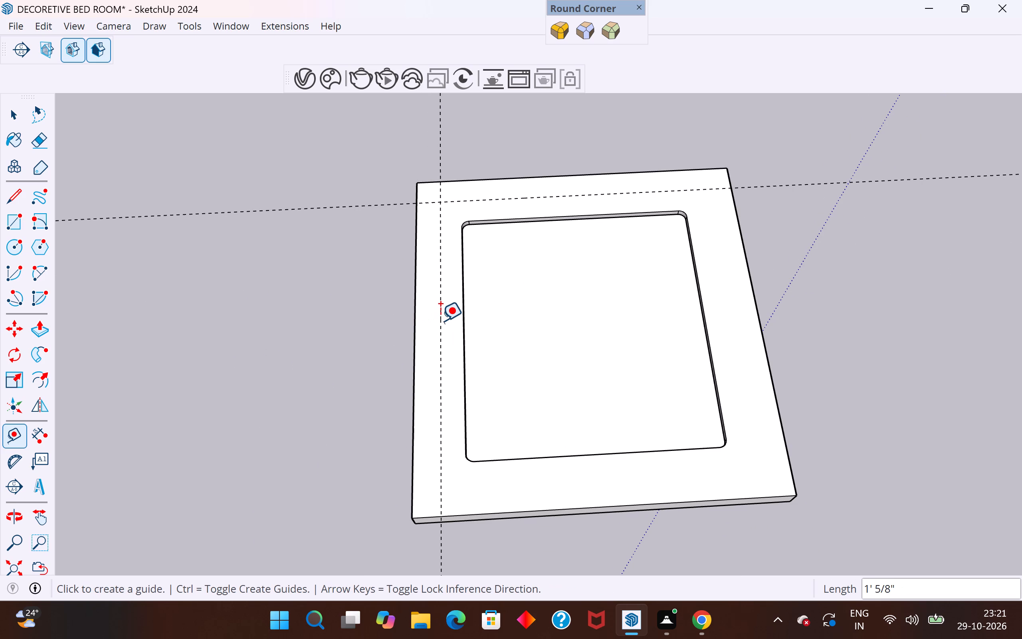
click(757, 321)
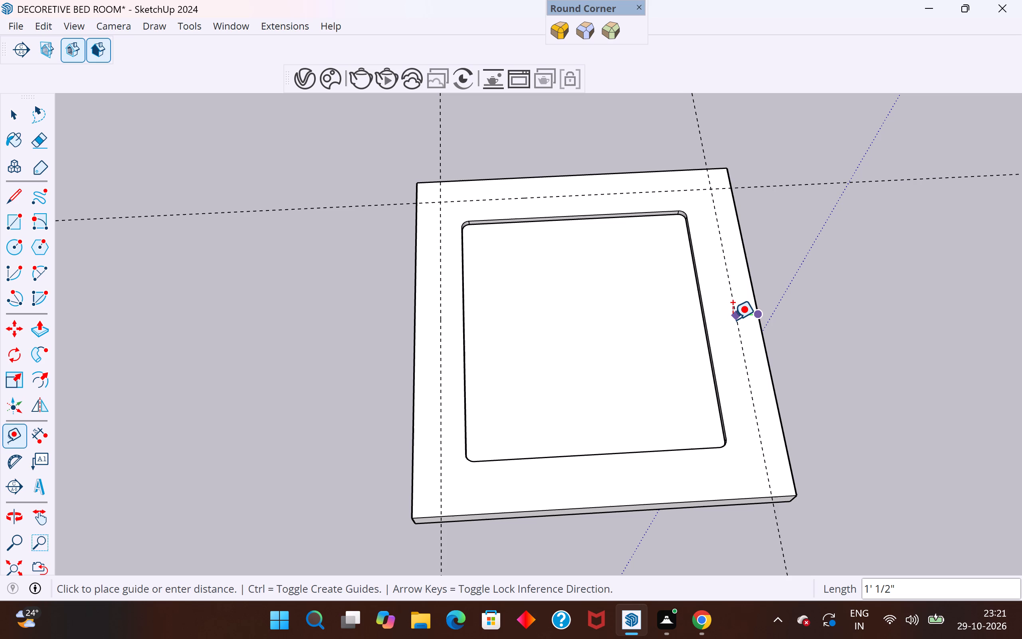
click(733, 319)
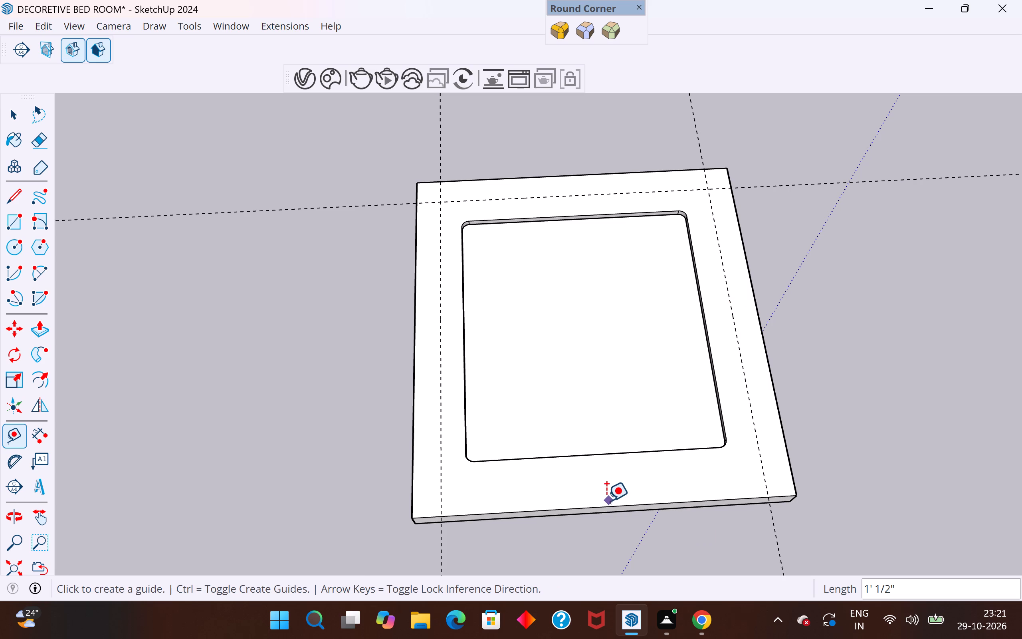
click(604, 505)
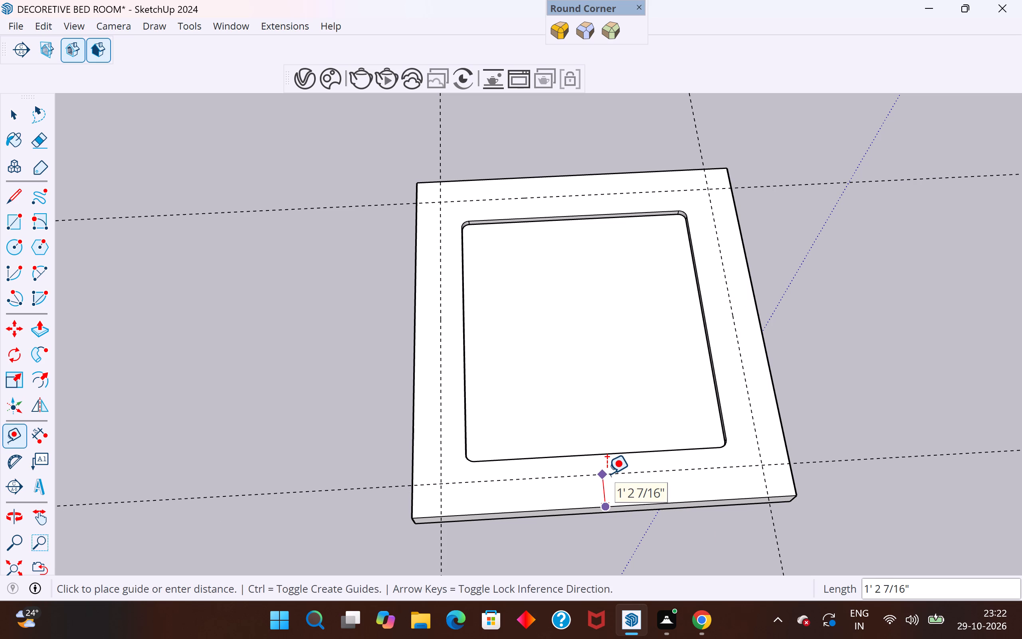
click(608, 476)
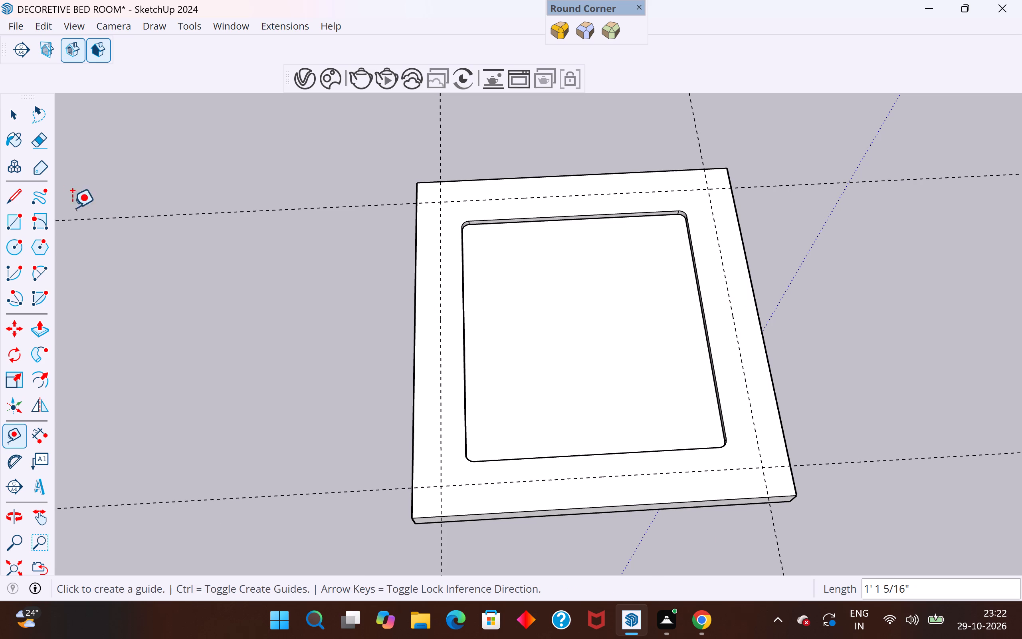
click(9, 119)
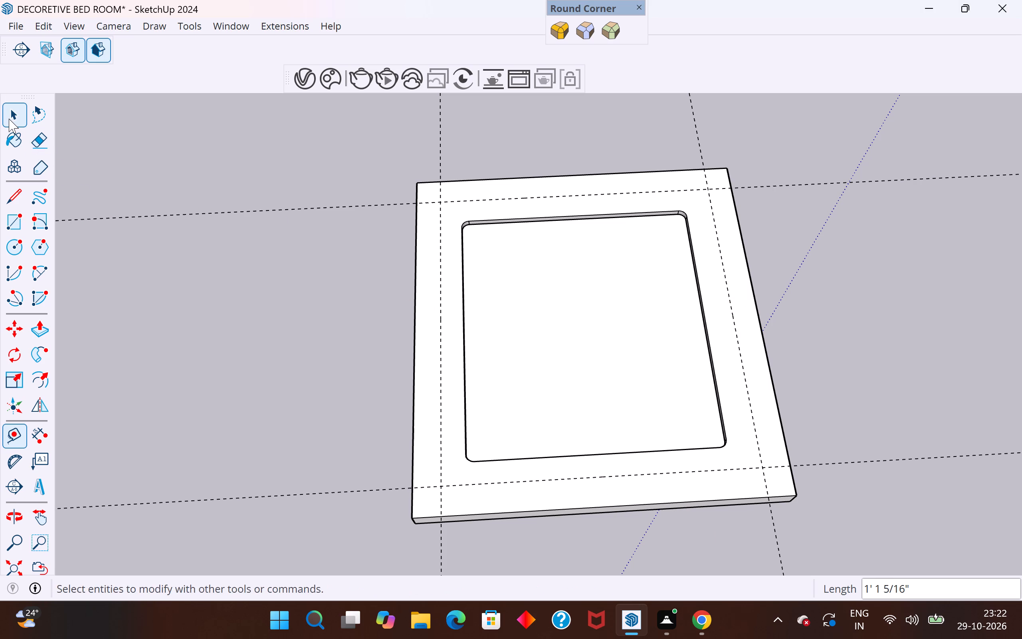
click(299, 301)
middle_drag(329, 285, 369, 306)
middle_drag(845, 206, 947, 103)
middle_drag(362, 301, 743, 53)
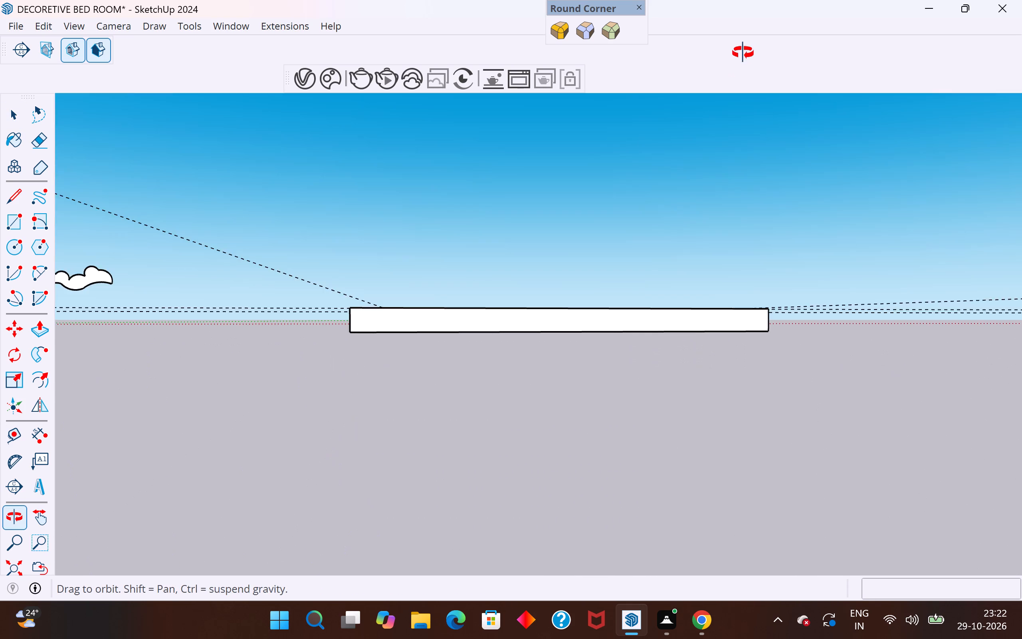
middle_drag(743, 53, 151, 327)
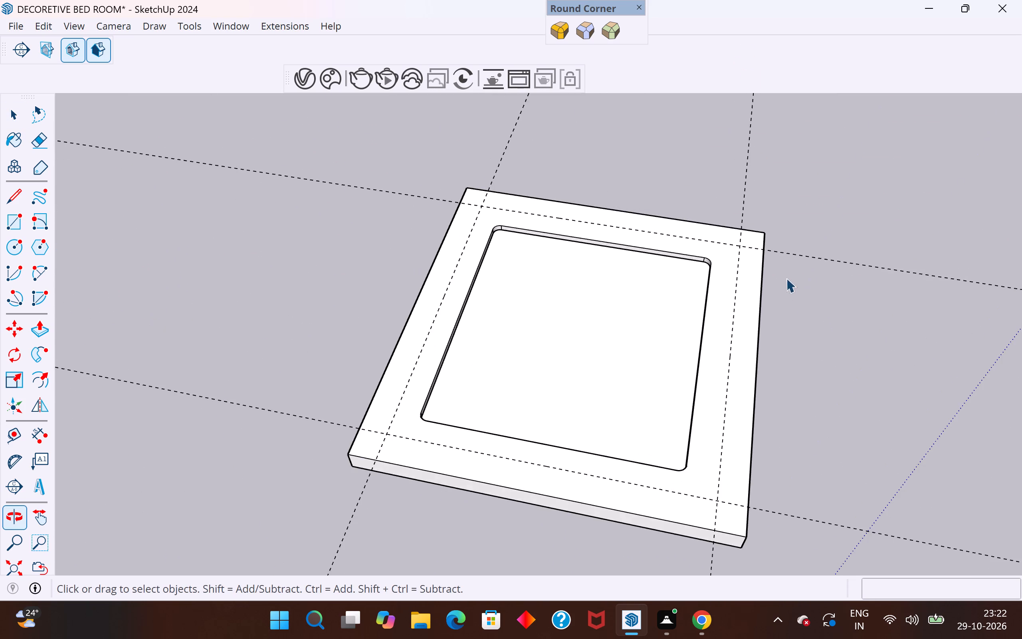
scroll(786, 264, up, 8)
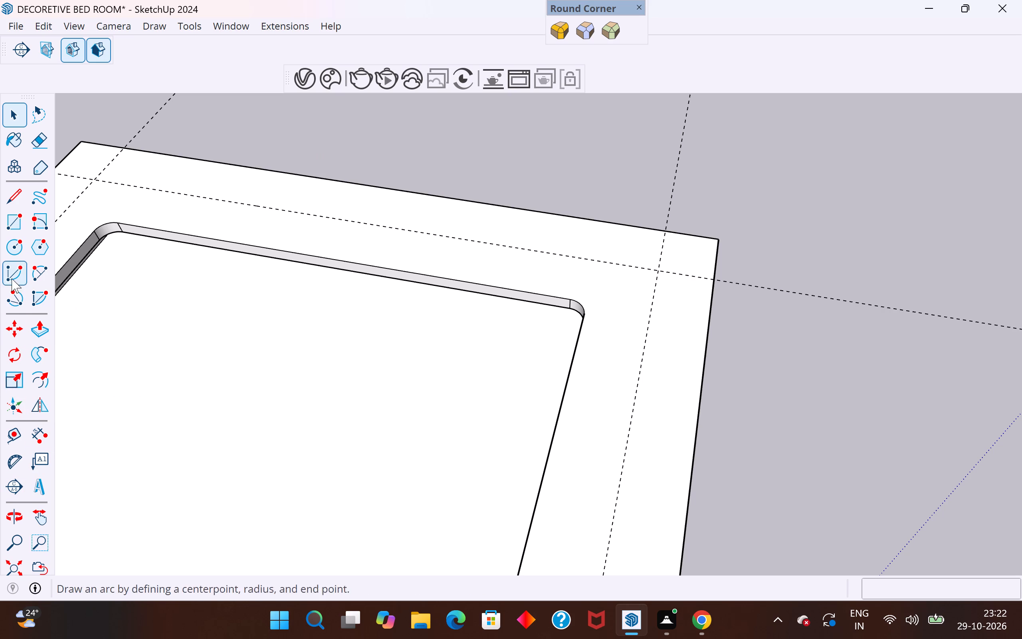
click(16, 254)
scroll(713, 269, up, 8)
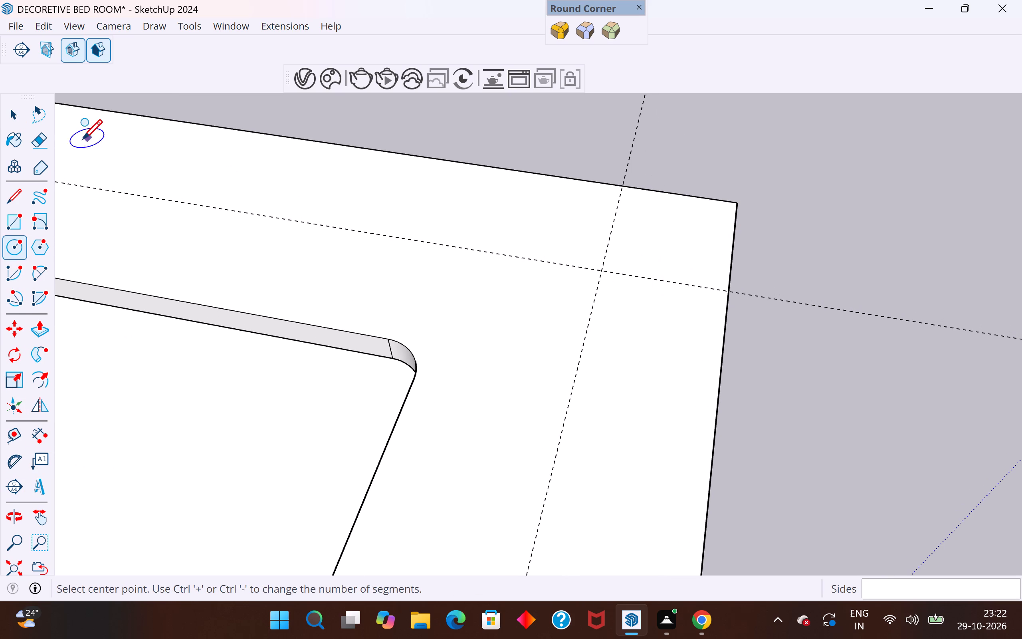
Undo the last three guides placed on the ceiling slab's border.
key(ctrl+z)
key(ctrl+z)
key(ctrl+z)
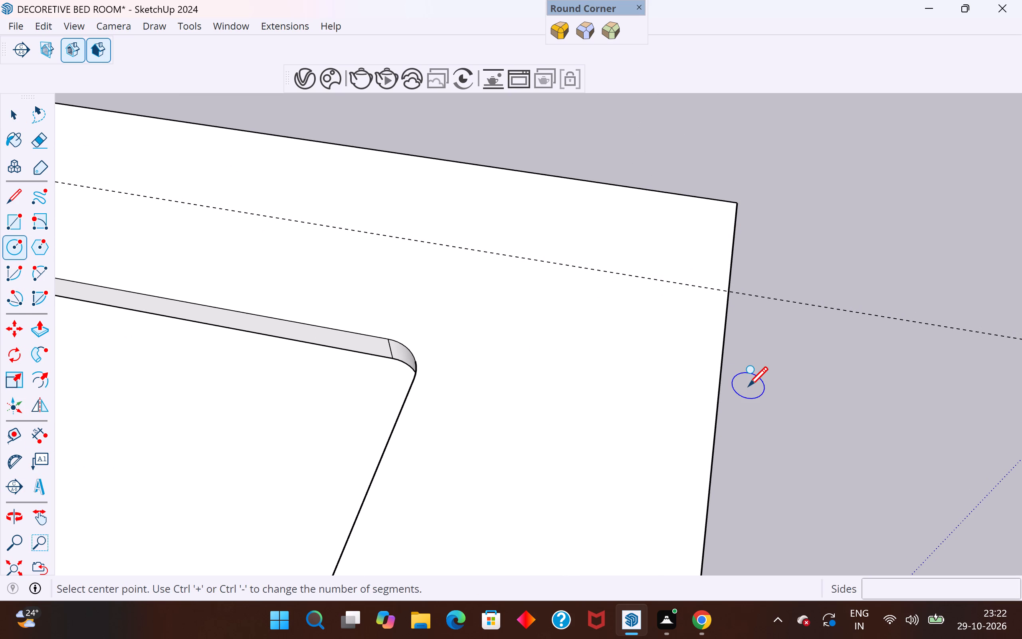
Place a guide along the slab's outer edge opposite the first guide, about 1' 11/16" inward on the border.
ctrl+scroll(748, 385, down, 14)
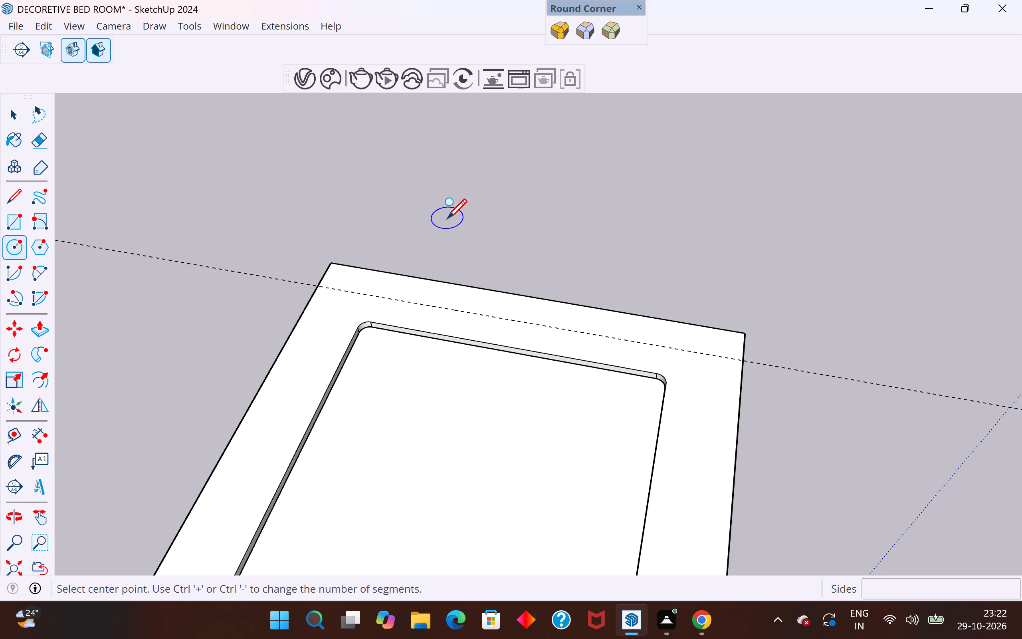
scroll(402, 262, down, 4)
middle_drag(385, 406, 434, 383)
scroll(448, 258, down, 3)
middle_drag(515, 366, 242, 461)
click(10, 436)
scroll(230, 371, up, 3)
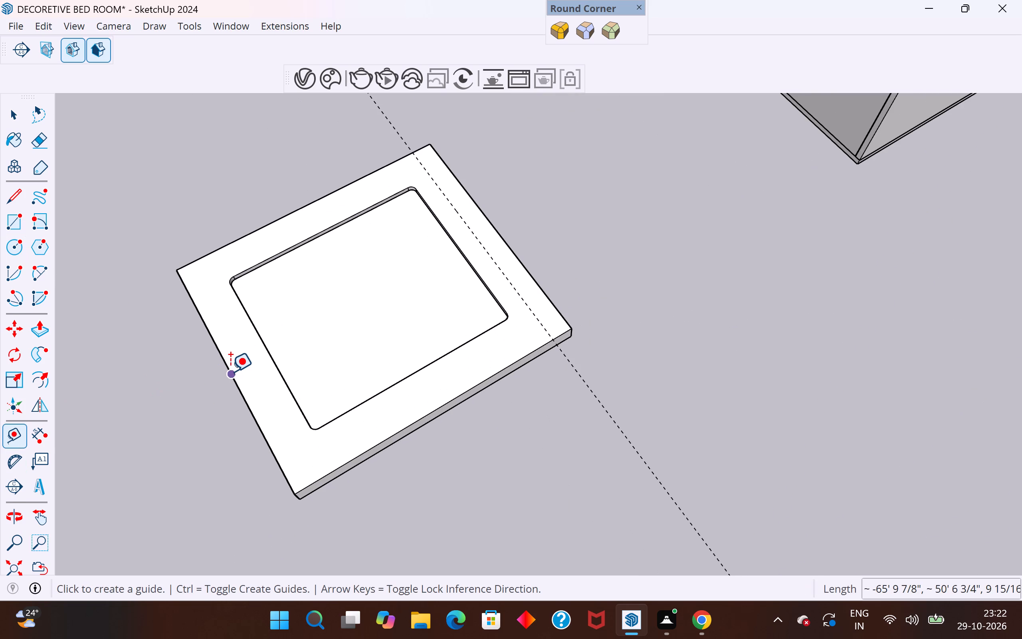
click(229, 372)
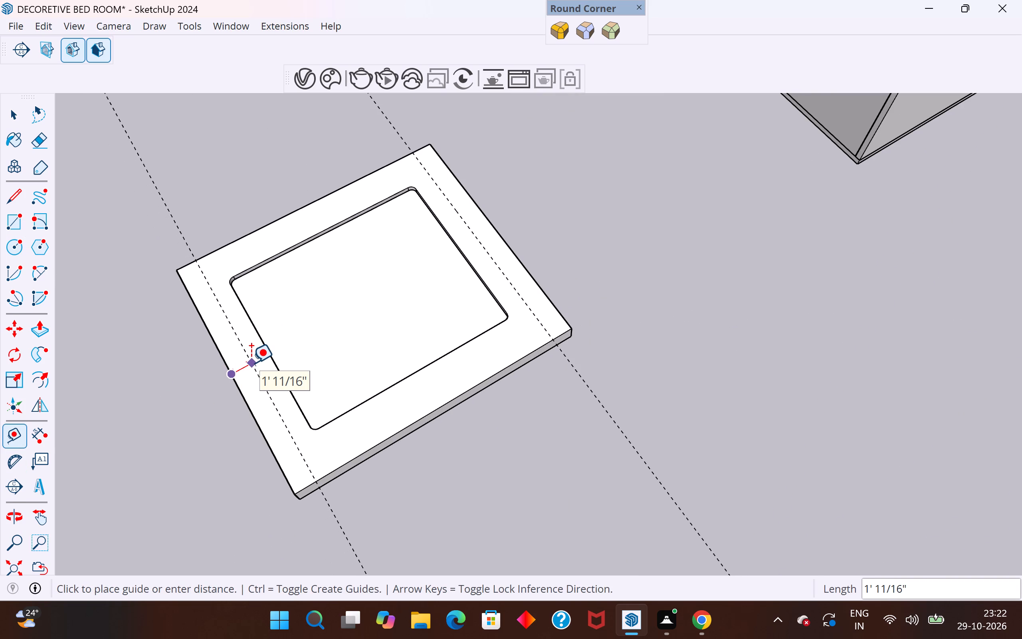
click(251, 363)
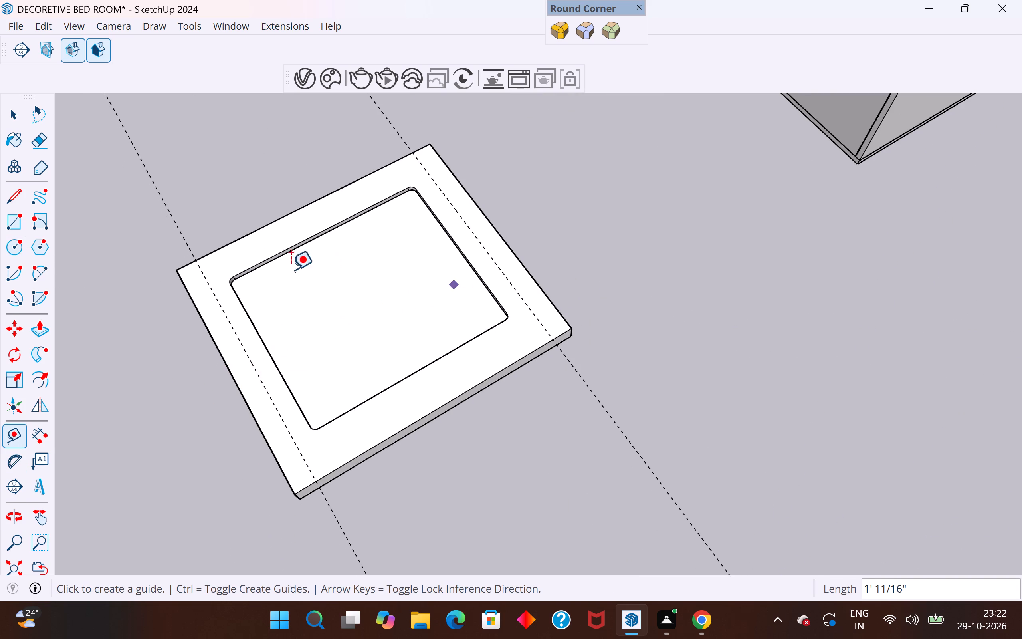
Place a guide along the ceiling slab's third outer edge, about 11 15/16" inward on the border.
click(265, 224)
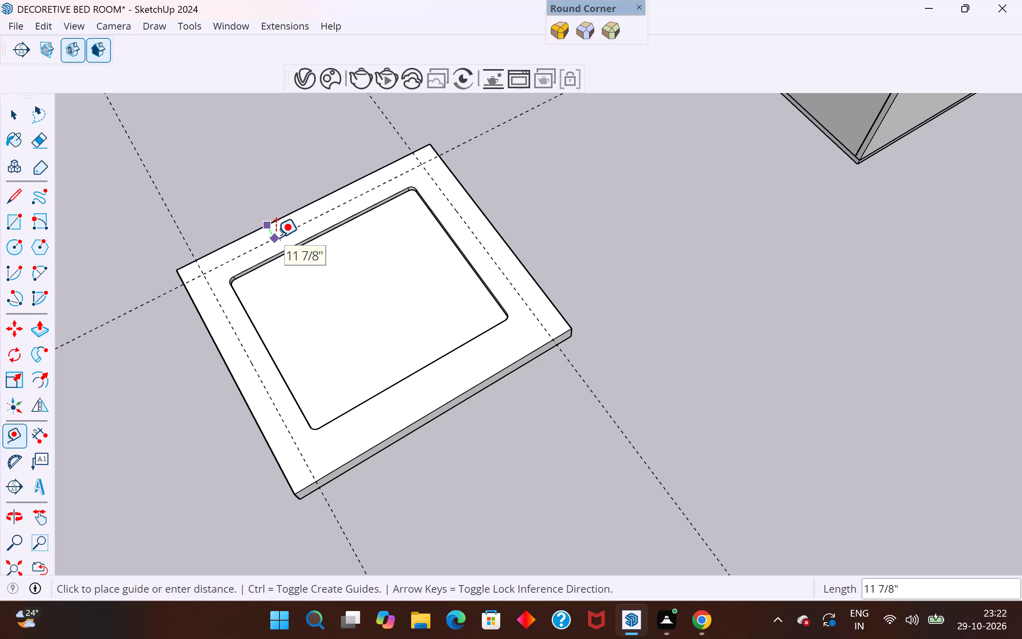
scroll(281, 241, up, 2)
middle_drag(279, 239, 581, 98)
scroll(371, 246, up, 3)
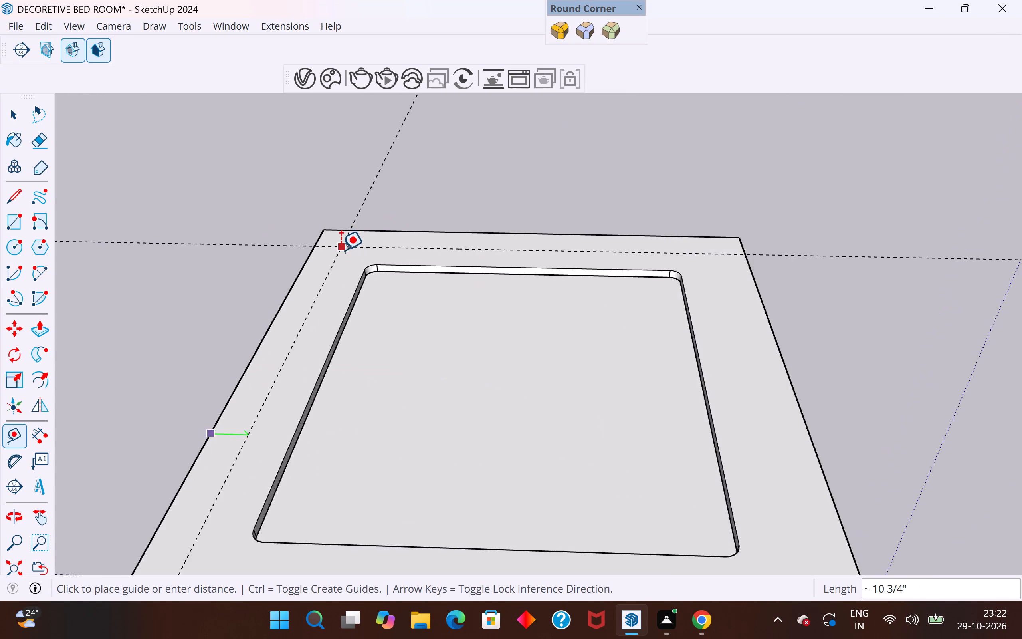
scroll(341, 250, up, 4)
middle_drag(345, 248, 361, 541)
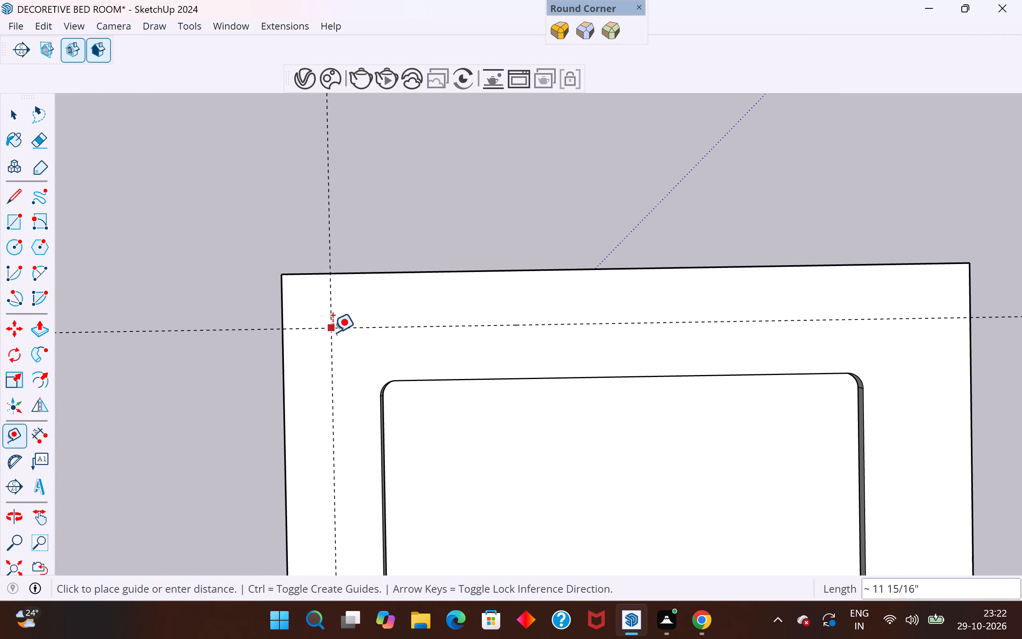
click(333, 333)
Place a guide along the slab's remaining outer edge, about 1' 1 5/16" inward on the border.
scroll(316, 315, down, 11)
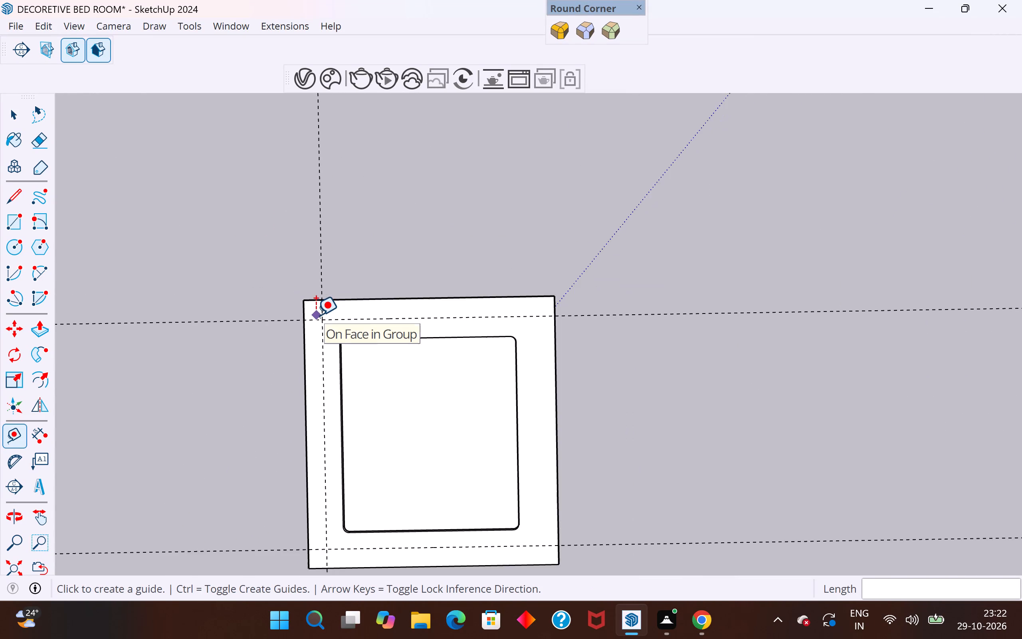
scroll(316, 315, down, 5)
click(480, 397)
scroll(462, 328, up, 2)
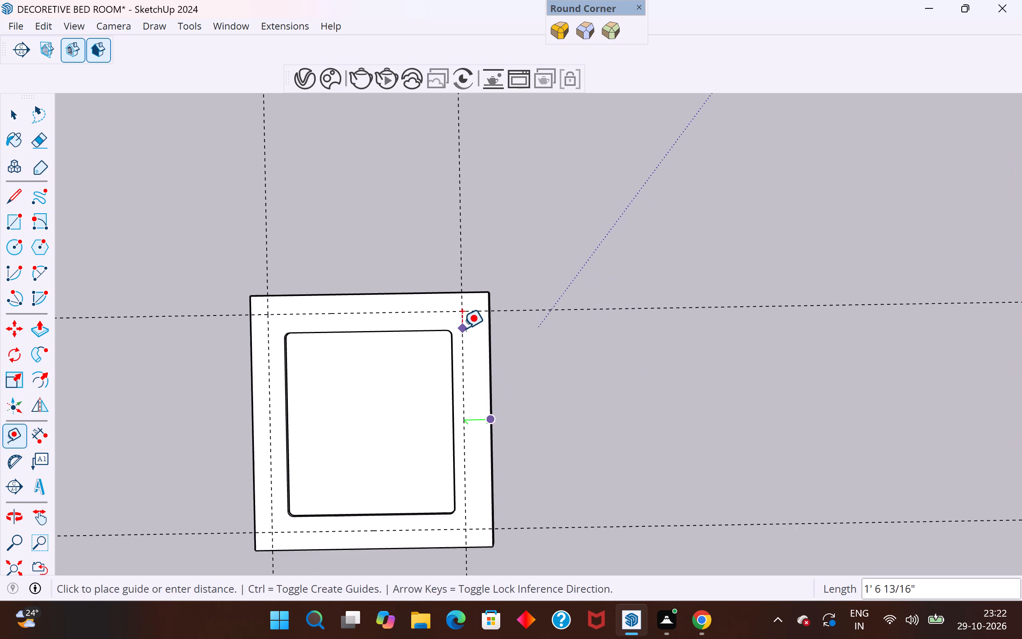
scroll(462, 328, up, 4)
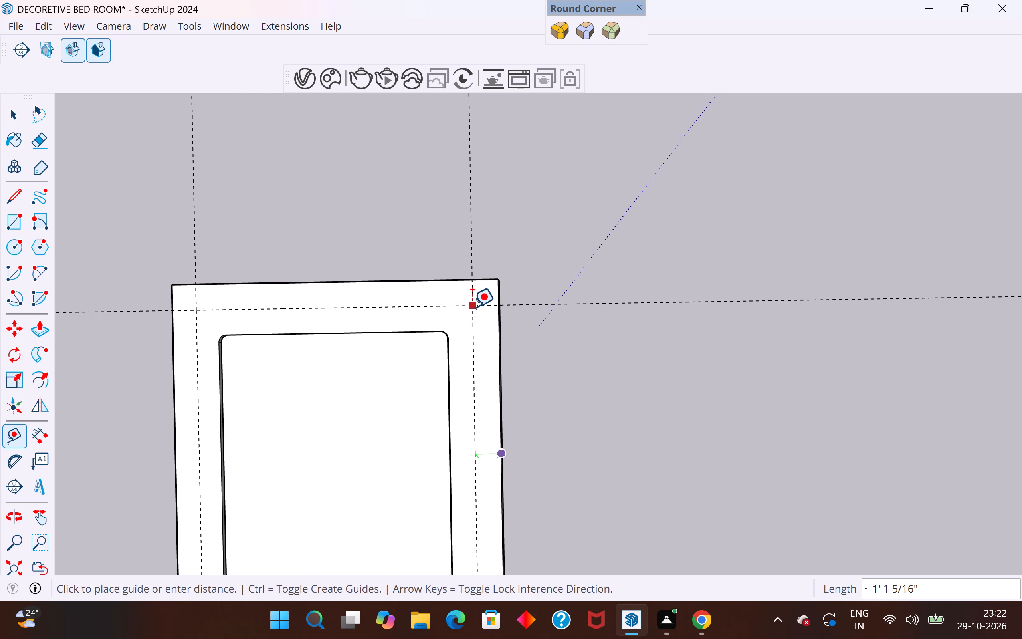
click(472, 307)
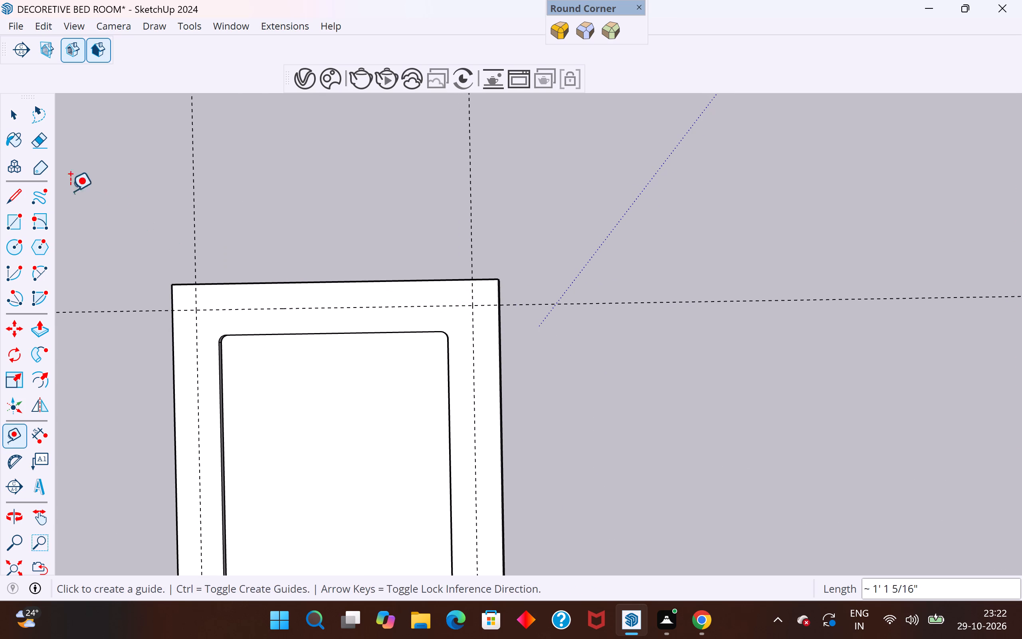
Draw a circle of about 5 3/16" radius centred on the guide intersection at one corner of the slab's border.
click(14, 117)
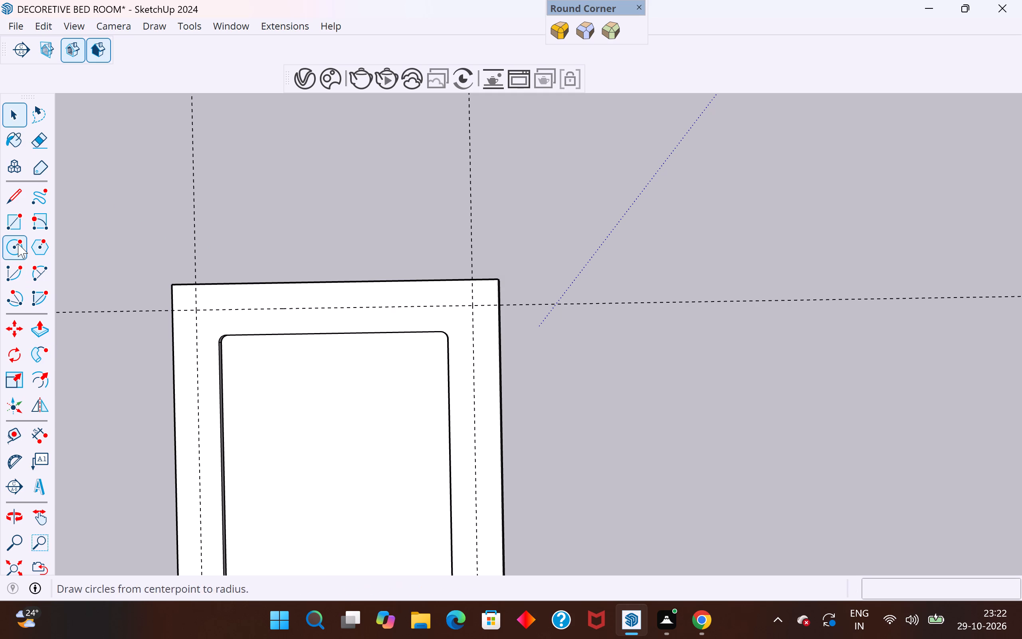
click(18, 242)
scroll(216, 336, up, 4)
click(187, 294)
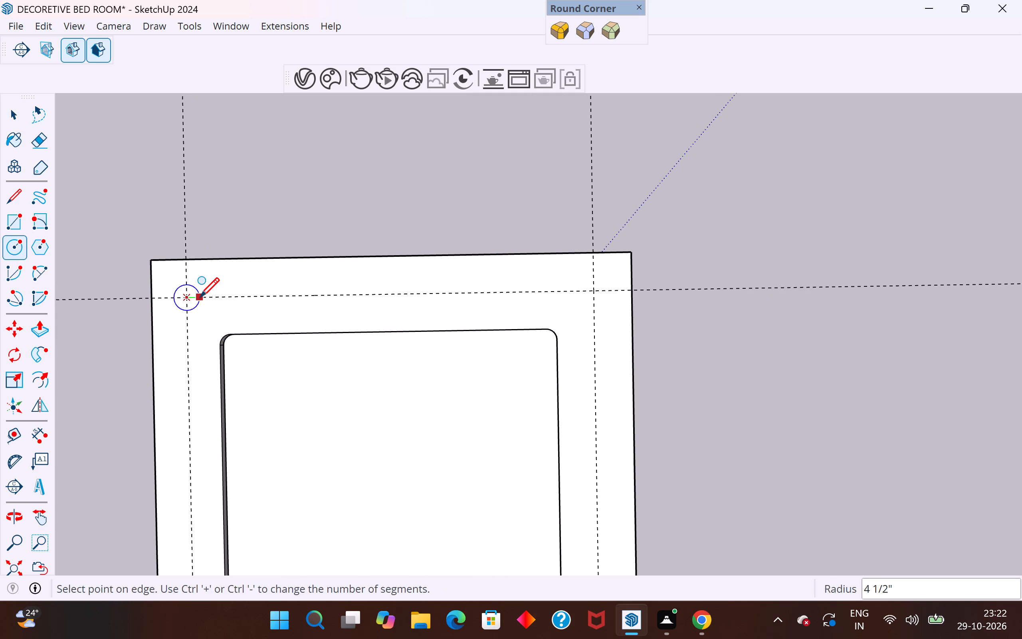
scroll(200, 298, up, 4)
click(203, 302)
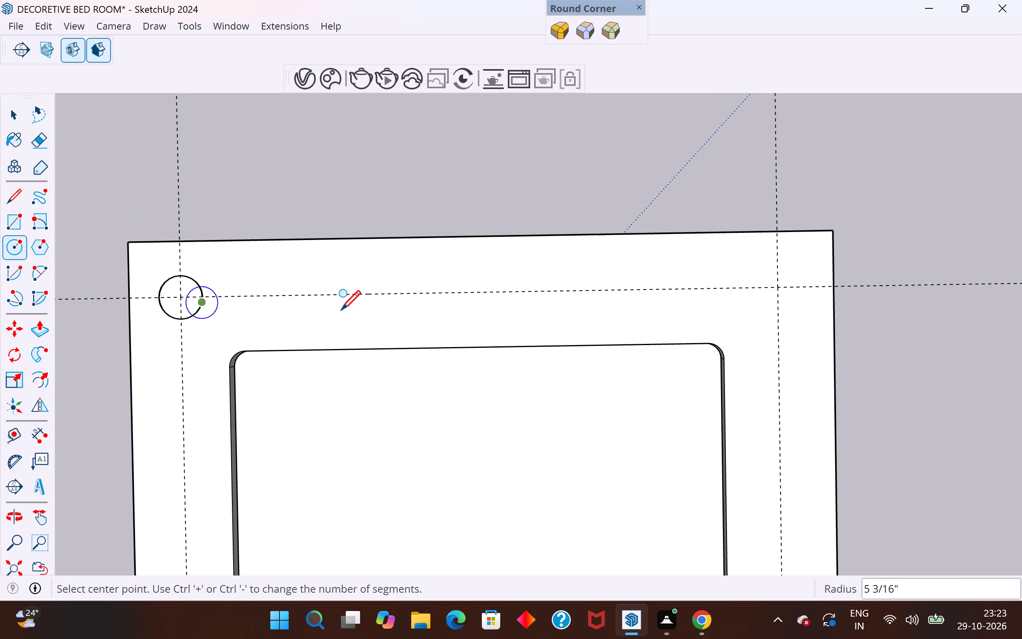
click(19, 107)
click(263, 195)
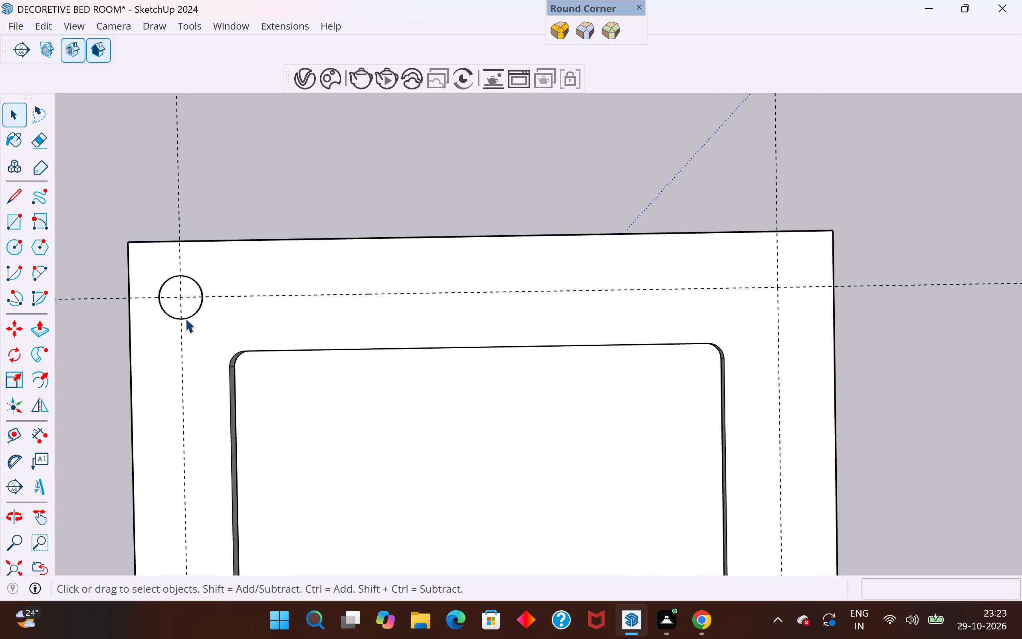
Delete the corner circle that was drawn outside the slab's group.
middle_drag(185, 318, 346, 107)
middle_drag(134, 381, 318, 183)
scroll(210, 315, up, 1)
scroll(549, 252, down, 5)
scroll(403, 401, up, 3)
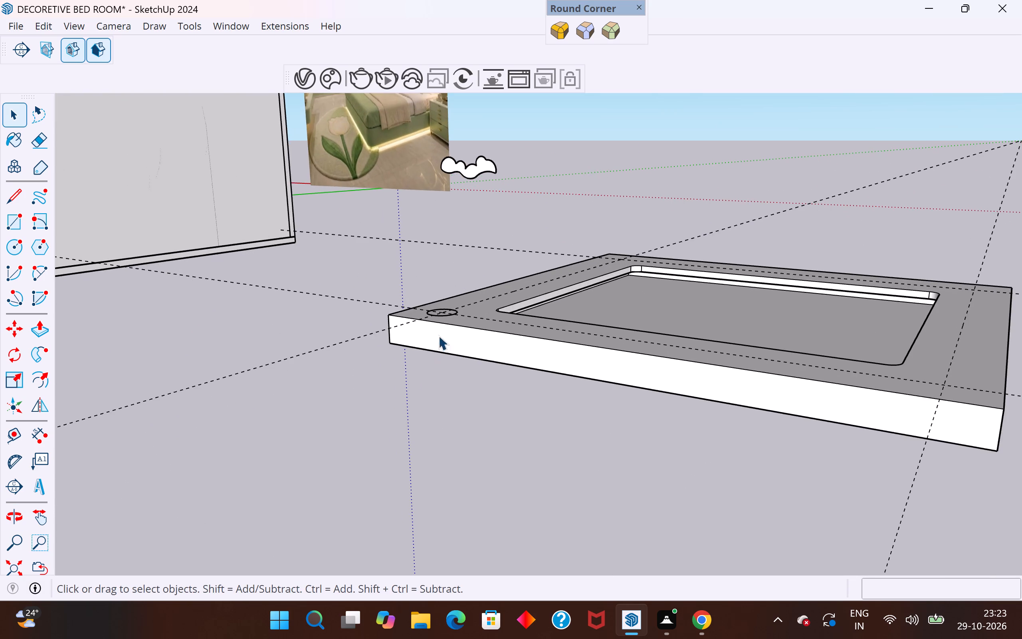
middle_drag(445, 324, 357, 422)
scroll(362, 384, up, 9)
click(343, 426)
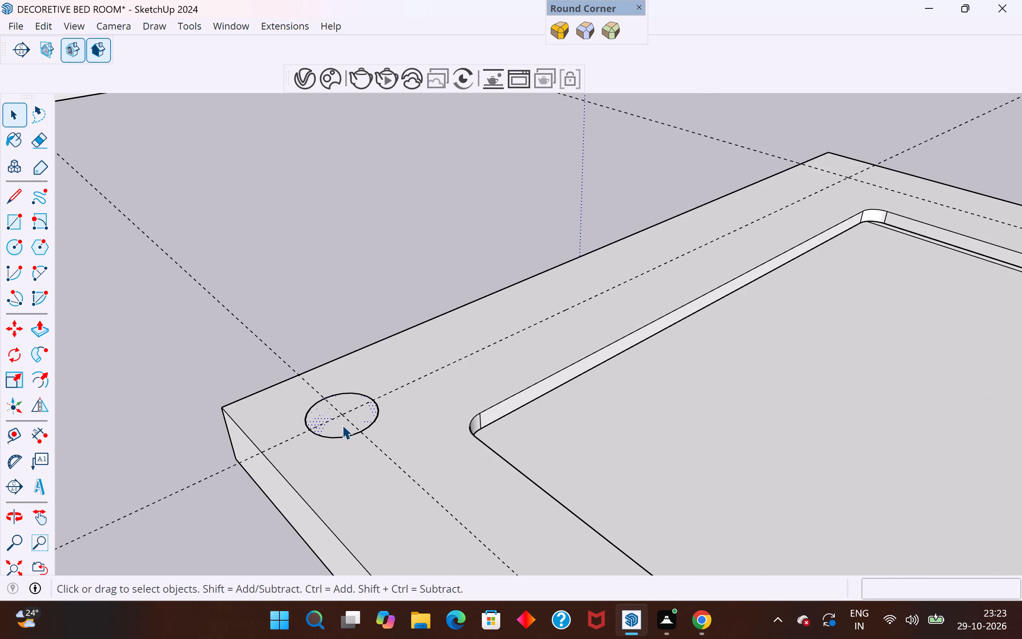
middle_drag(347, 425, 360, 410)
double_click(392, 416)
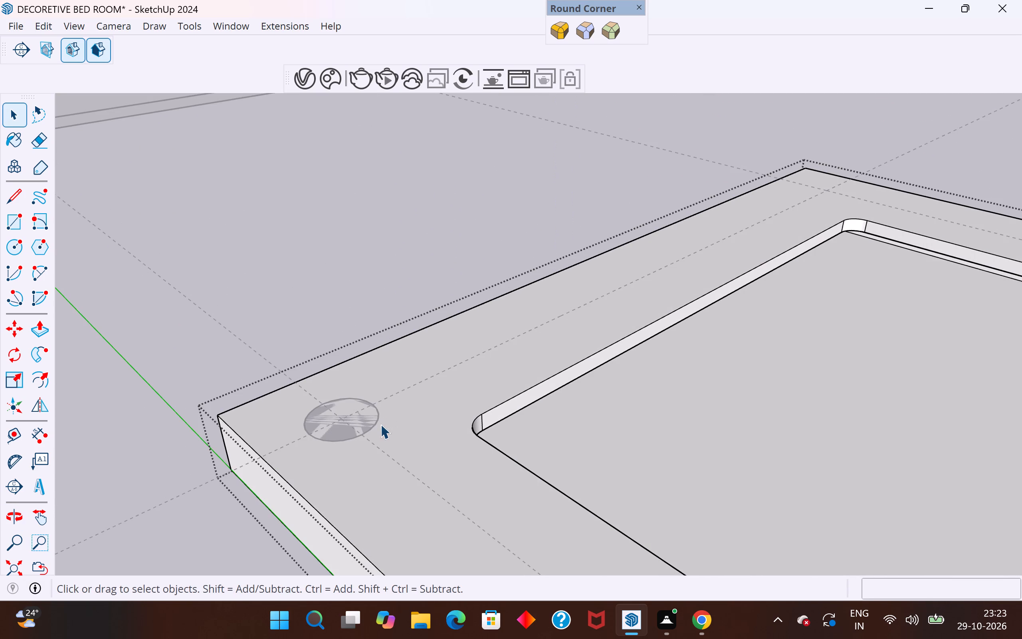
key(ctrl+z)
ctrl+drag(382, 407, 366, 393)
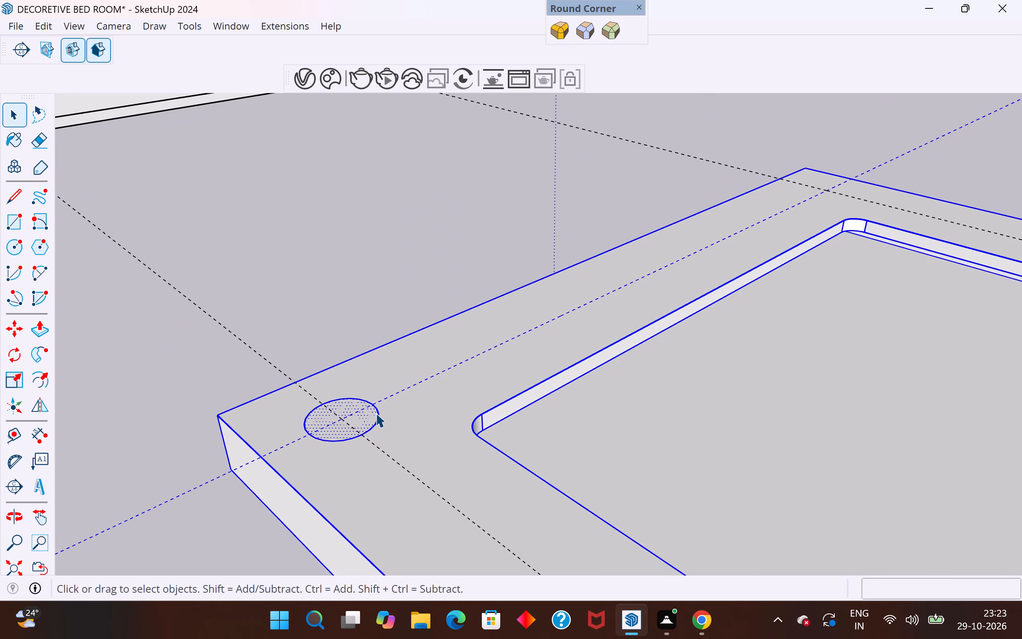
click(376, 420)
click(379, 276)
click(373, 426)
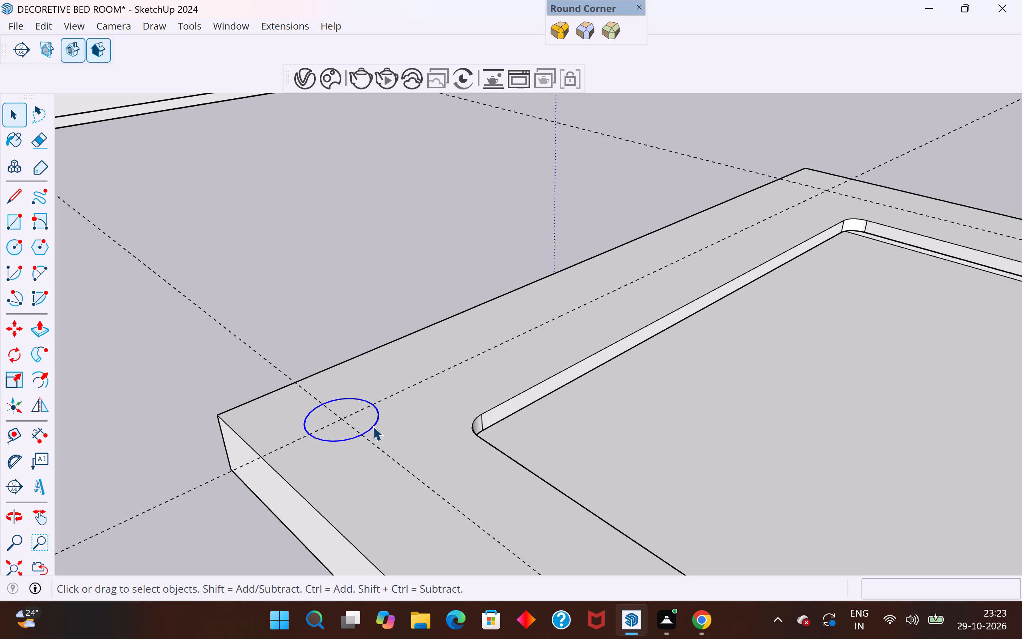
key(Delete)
Inside the slab's group, draw a circle of about 4 15/16" radius centred on the same corner guide intersection.
click(380, 426)
double_click(381, 426)
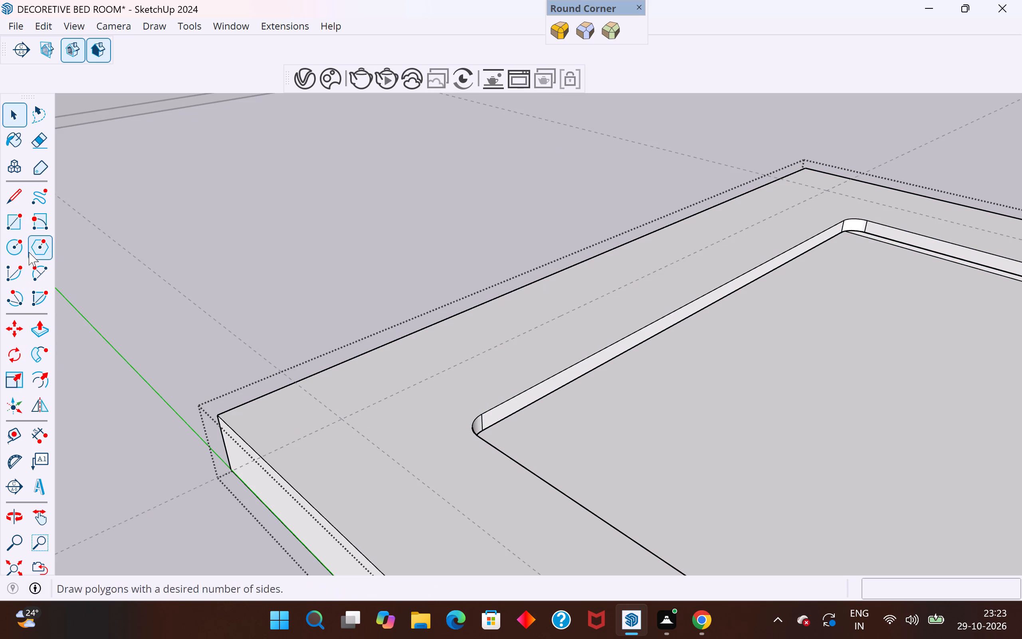
click(15, 242)
click(343, 417)
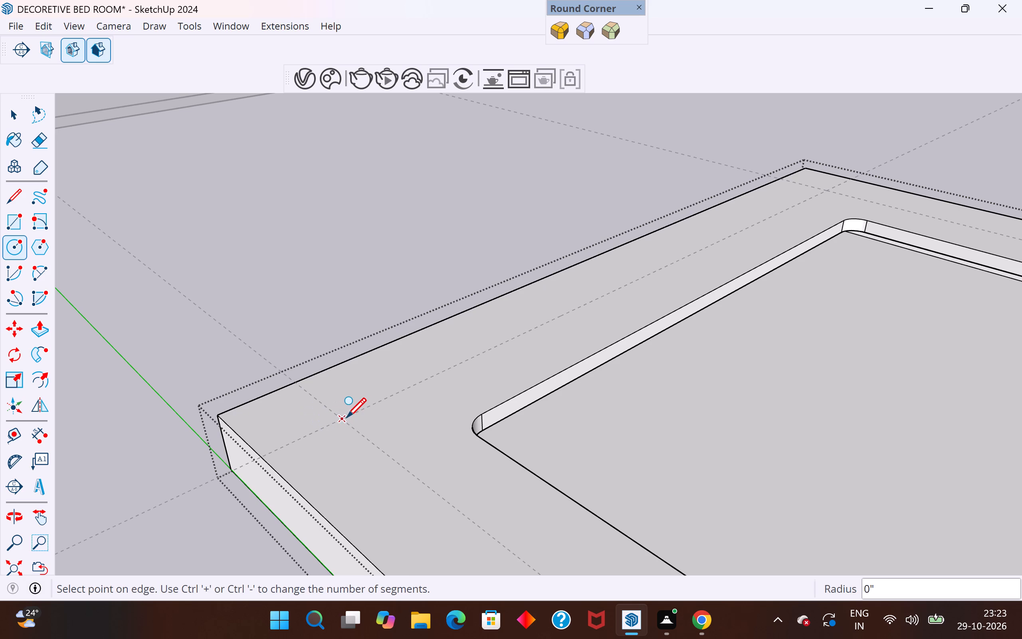
scroll(380, 419, up, 7)
click(370, 416)
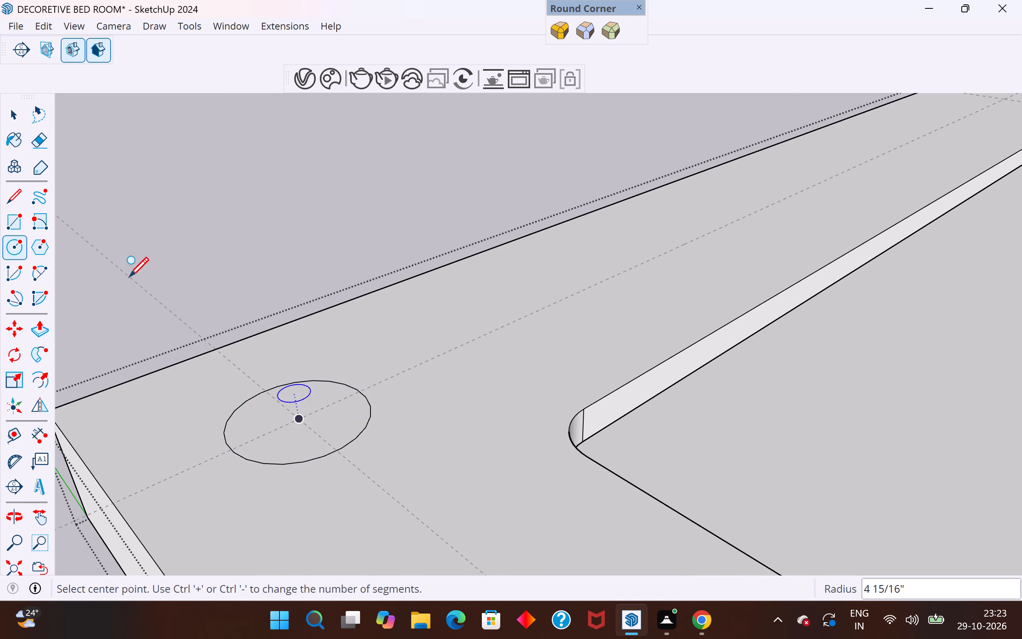
click(21, 120)
click(238, 221)
scroll(190, 480, down, 13)
click(302, 345)
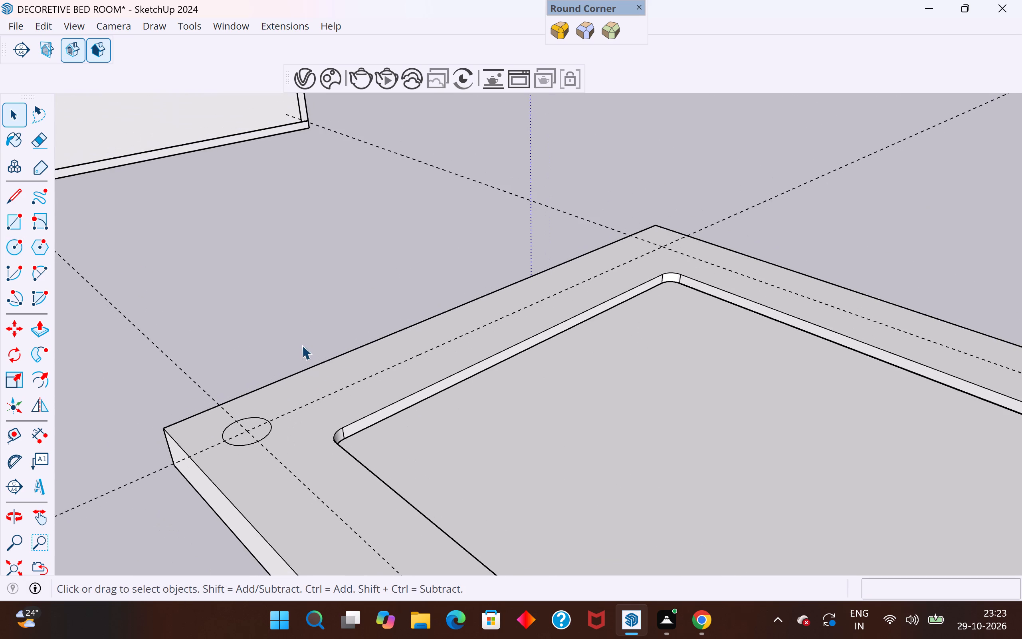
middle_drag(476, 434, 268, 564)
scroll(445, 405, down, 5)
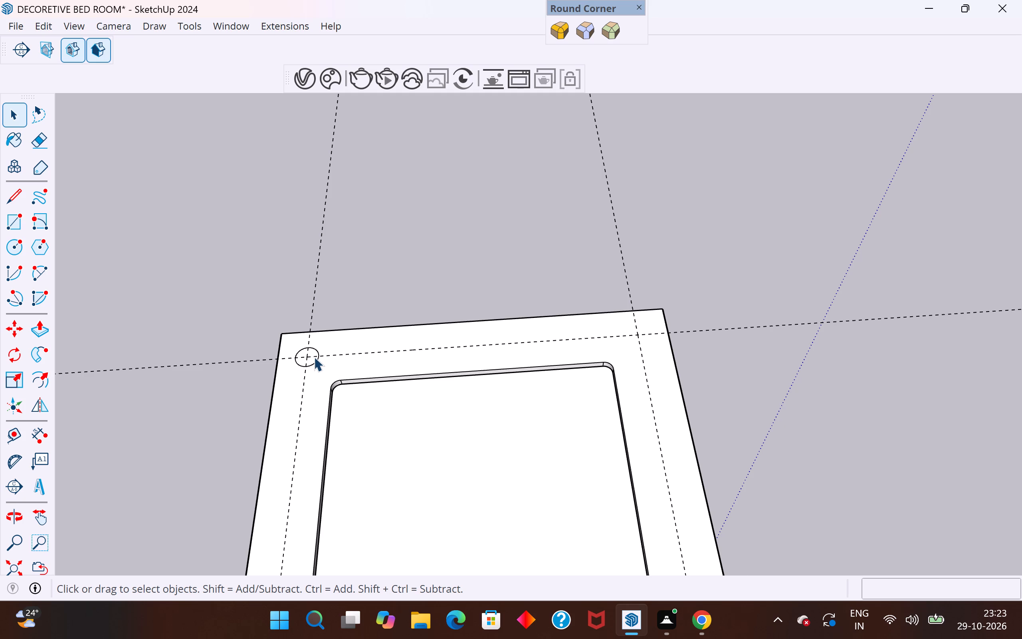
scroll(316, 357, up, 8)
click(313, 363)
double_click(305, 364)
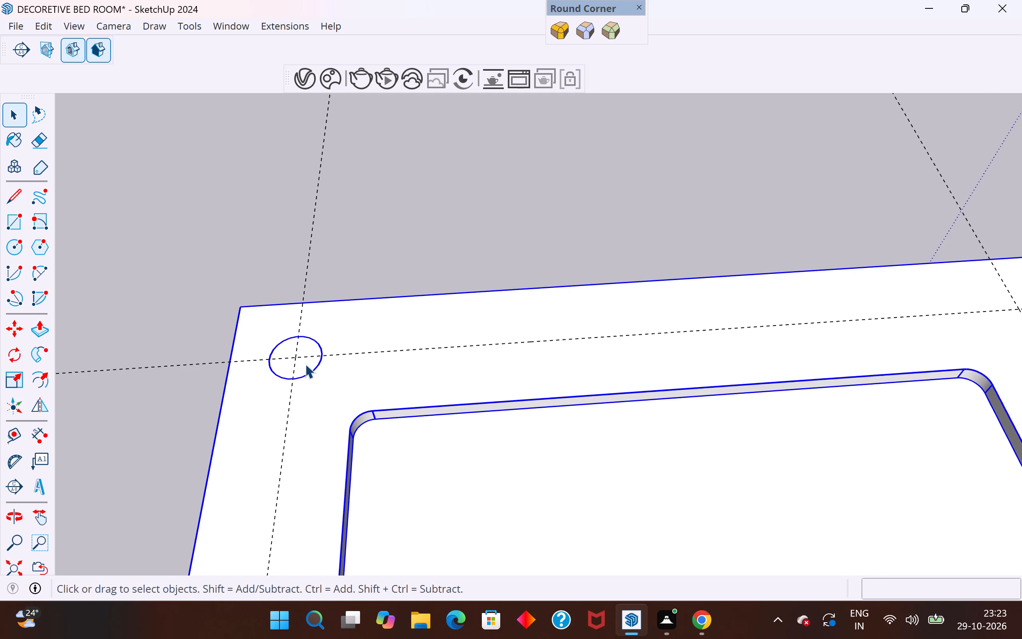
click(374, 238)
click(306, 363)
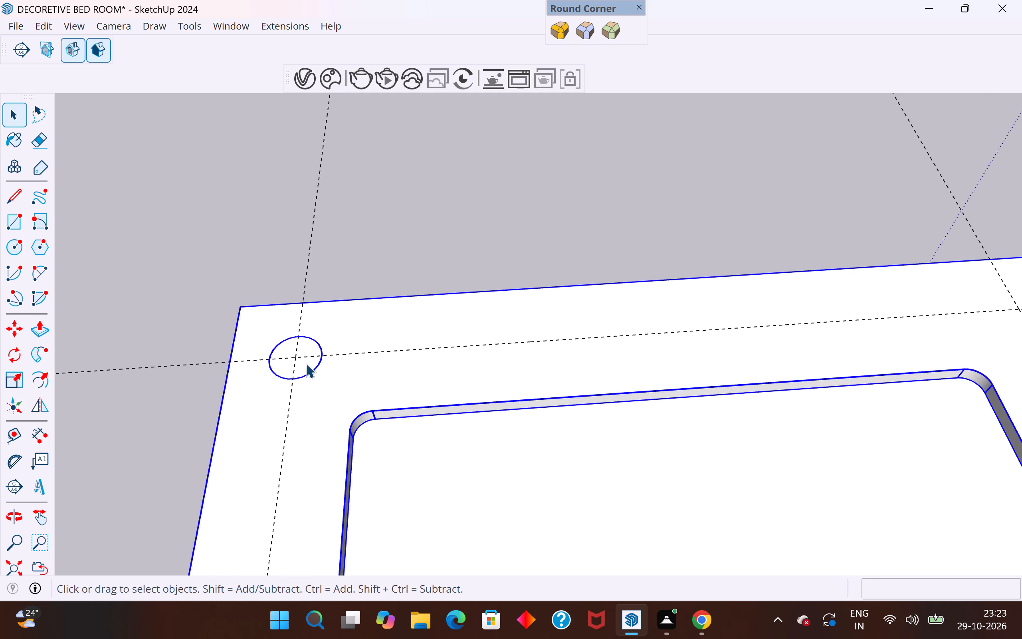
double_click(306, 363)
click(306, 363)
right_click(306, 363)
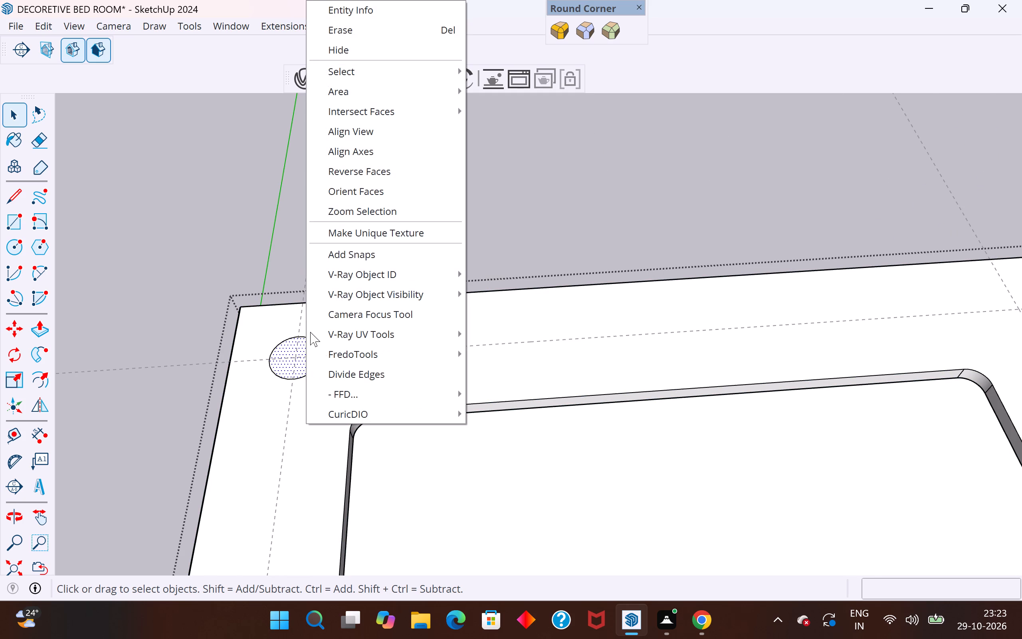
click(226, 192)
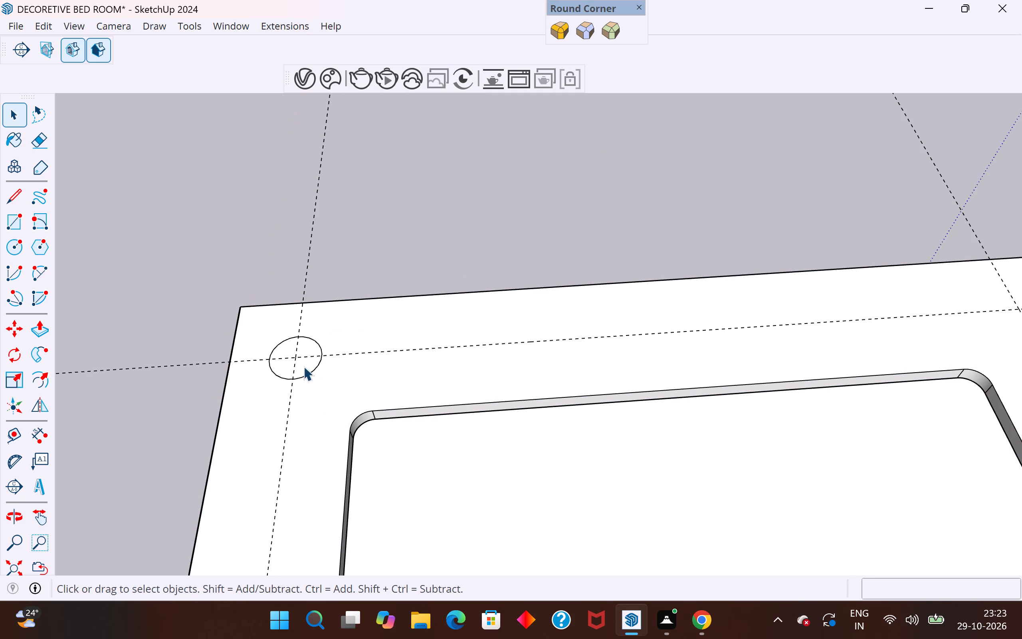
Make a component from the corner circle's face and edge inside the slab's group.
triple_click(303, 366)
click(303, 366)
click(303, 366)
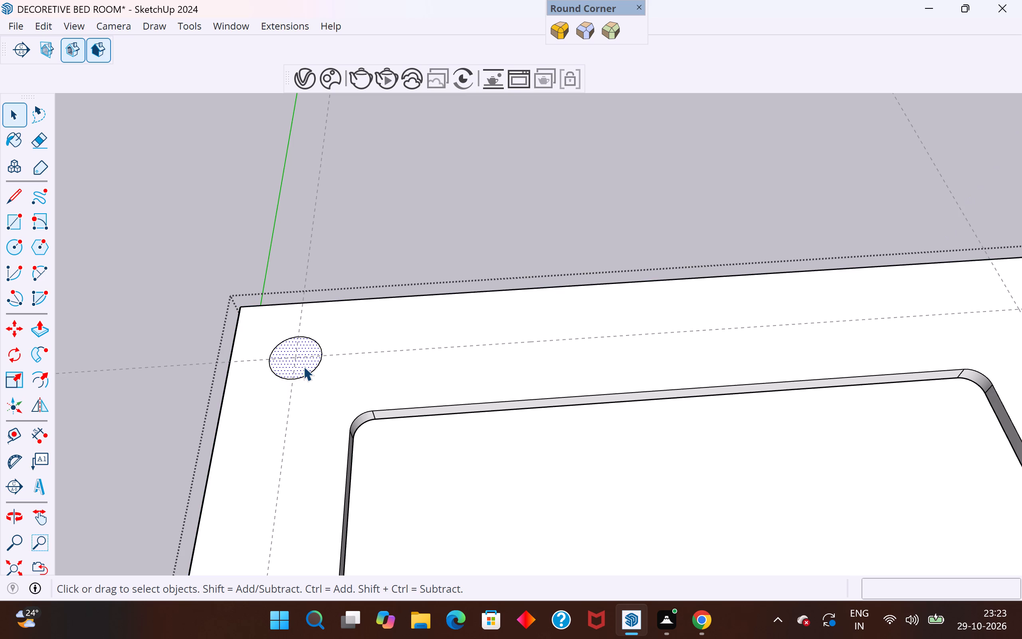
click(303, 366)
scroll(303, 366, up, 8)
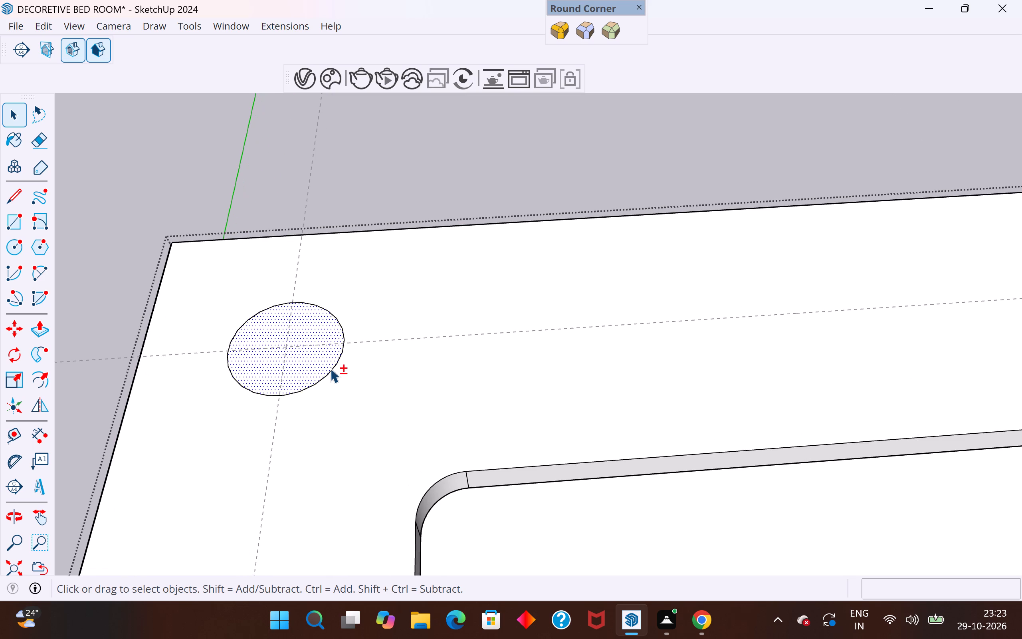
ctrl+click(330, 368)
right_click(324, 358)
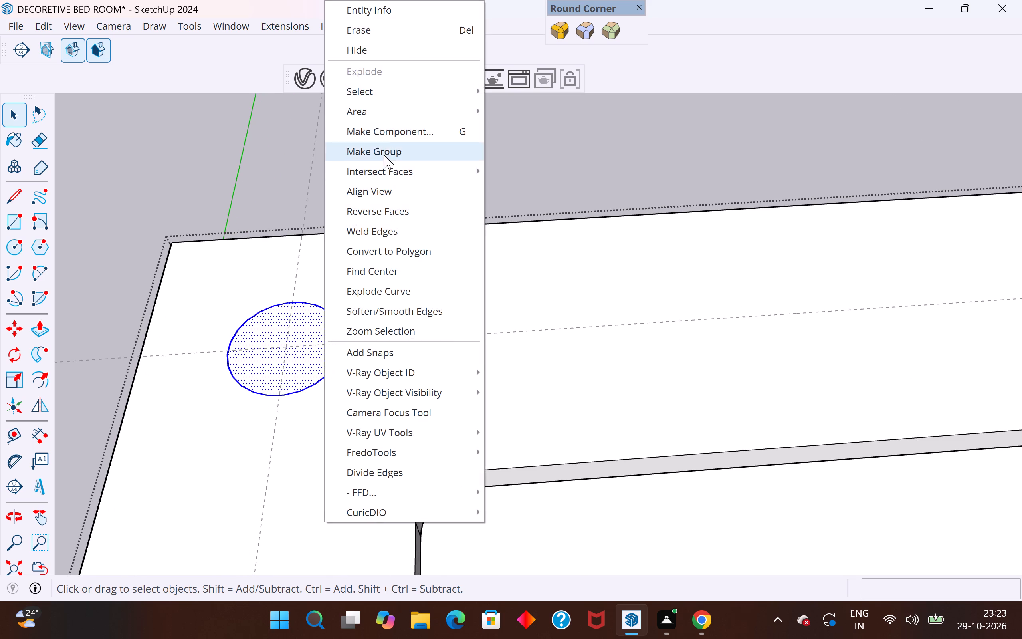
click(398, 125)
click(507, 503)
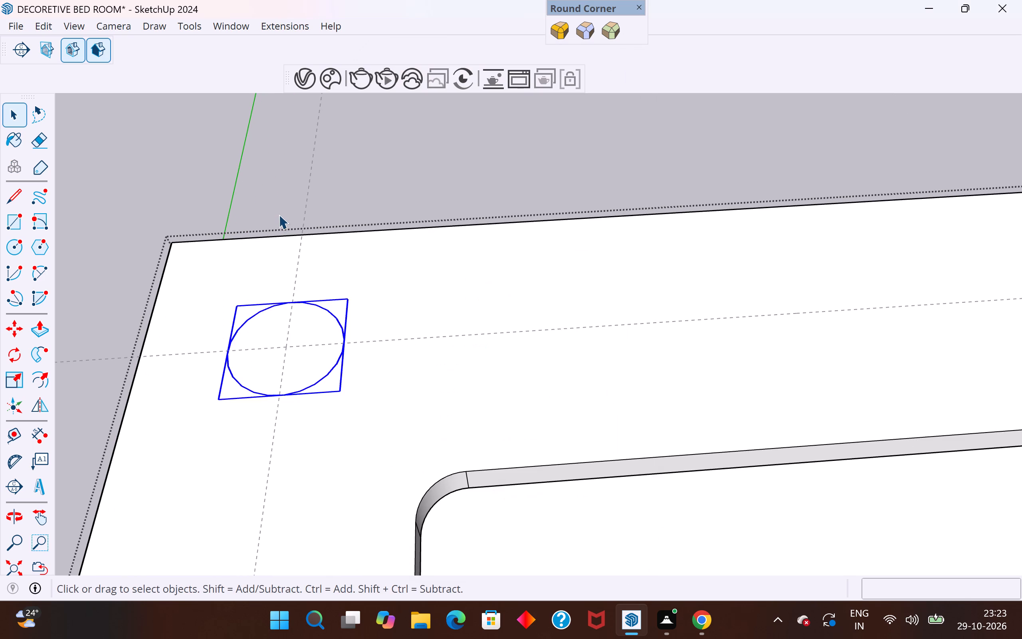
Copy the circle component along the guide to the guide intersection at the adjacent corner of the slab's border.
click(279, 214)
scroll(273, 274, down, 3)
click(306, 358)
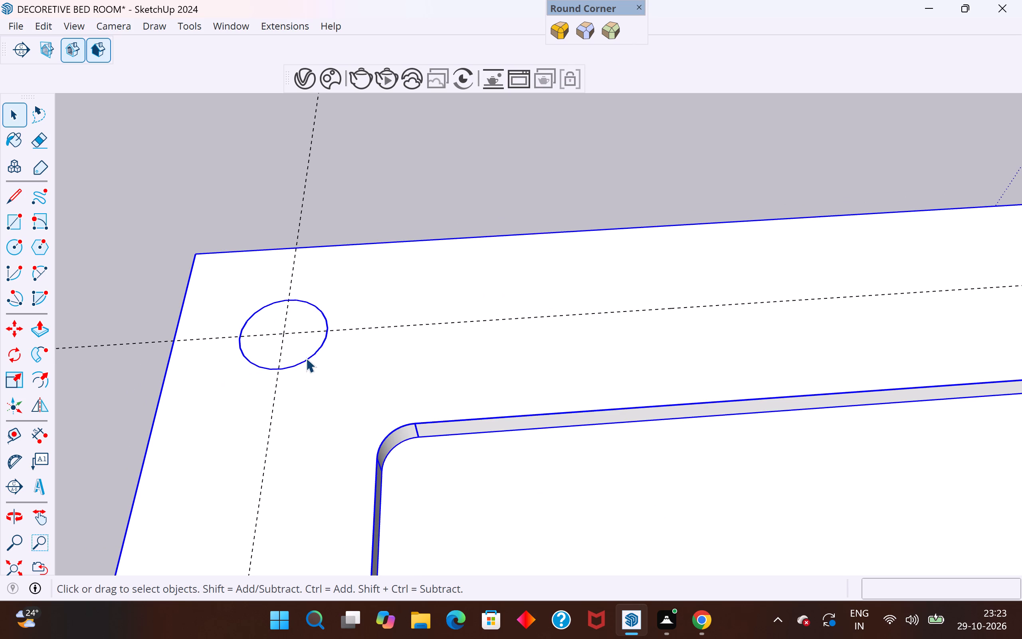
click(347, 161)
triple_click(298, 338)
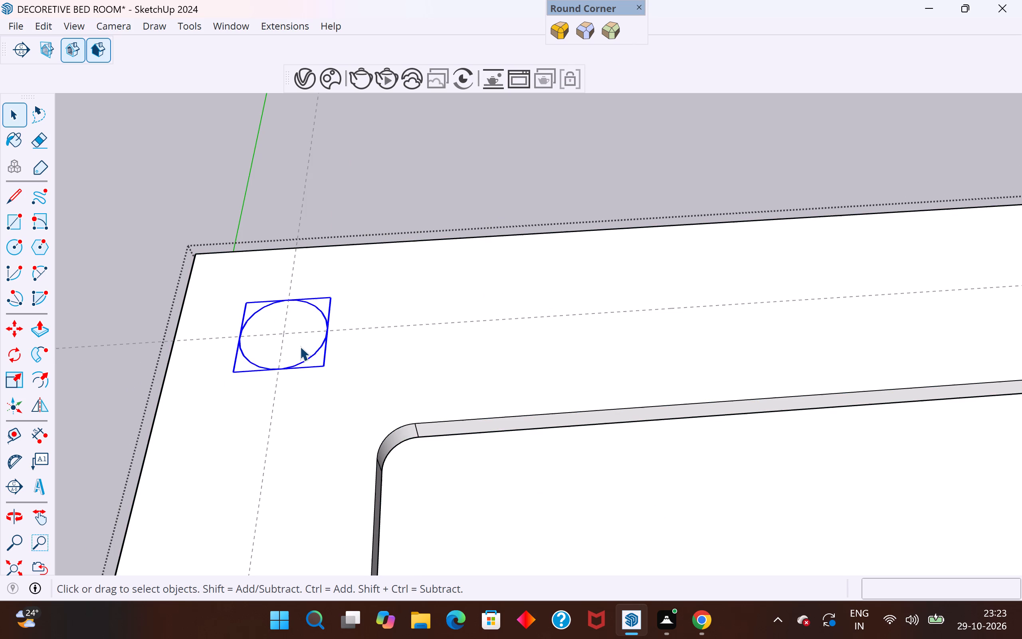
scroll(300, 346, down, 9)
key(m)
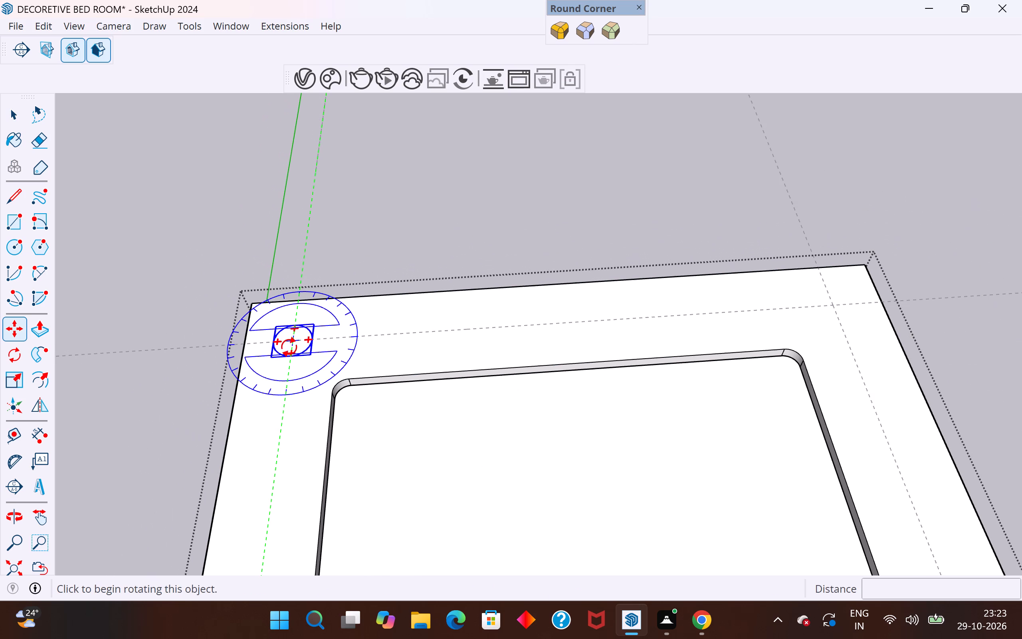
ctrl+click(290, 341)
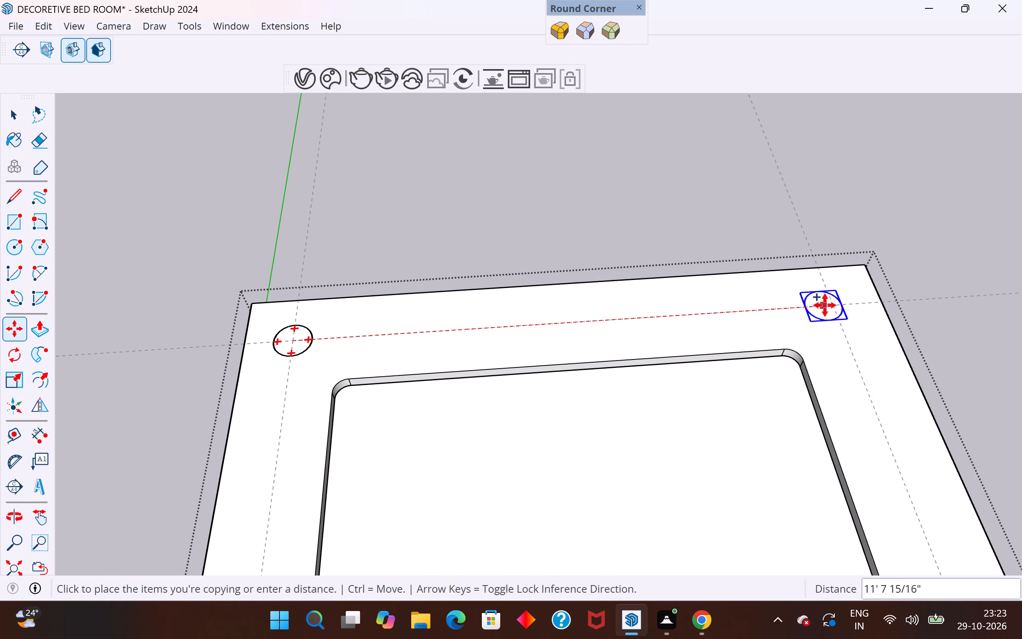
click(833, 308)
scroll(833, 308, down, 5)
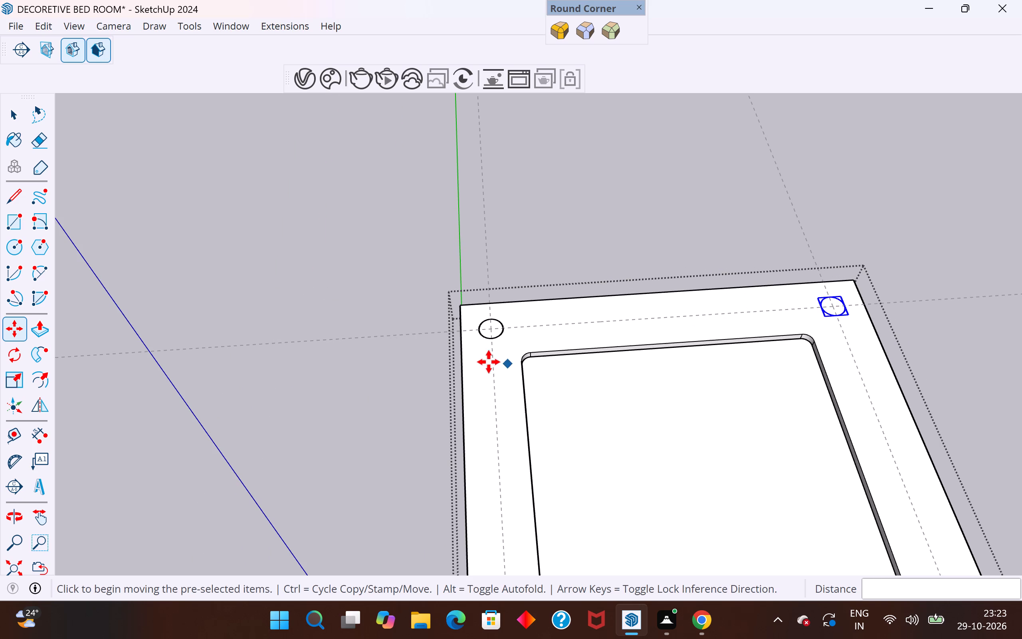
click(11, 112)
click(385, 253)
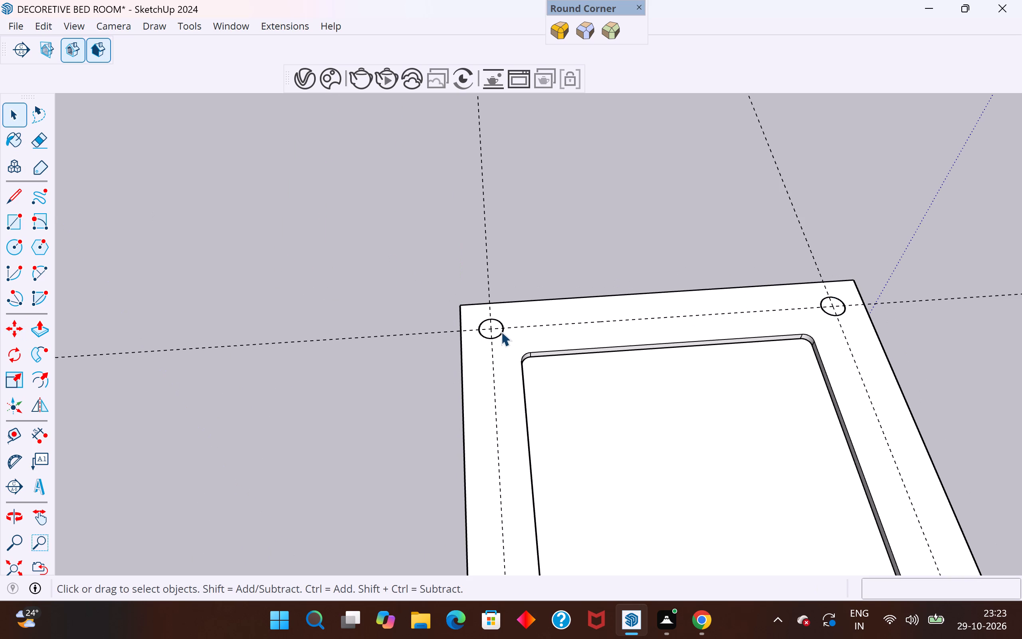
Inside the slab's group, copy both circle components 12' 10" along the guide to the guide intersections at the two opposite border corners.
ctrl+click(501, 331)
click(640, 277)
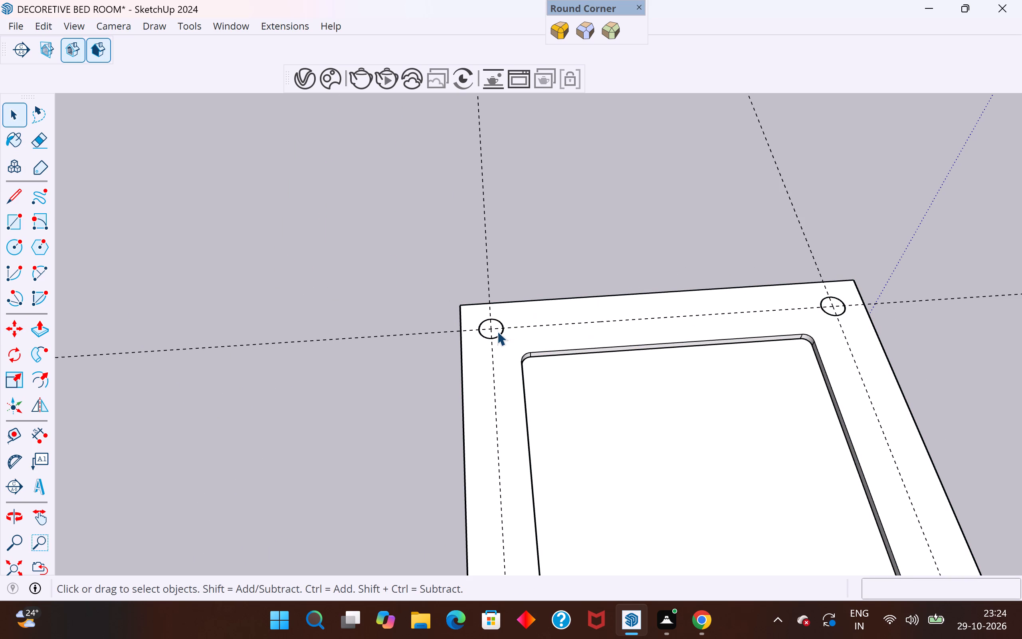
ctrl+click(501, 333)
ctrl+double_click(501, 333)
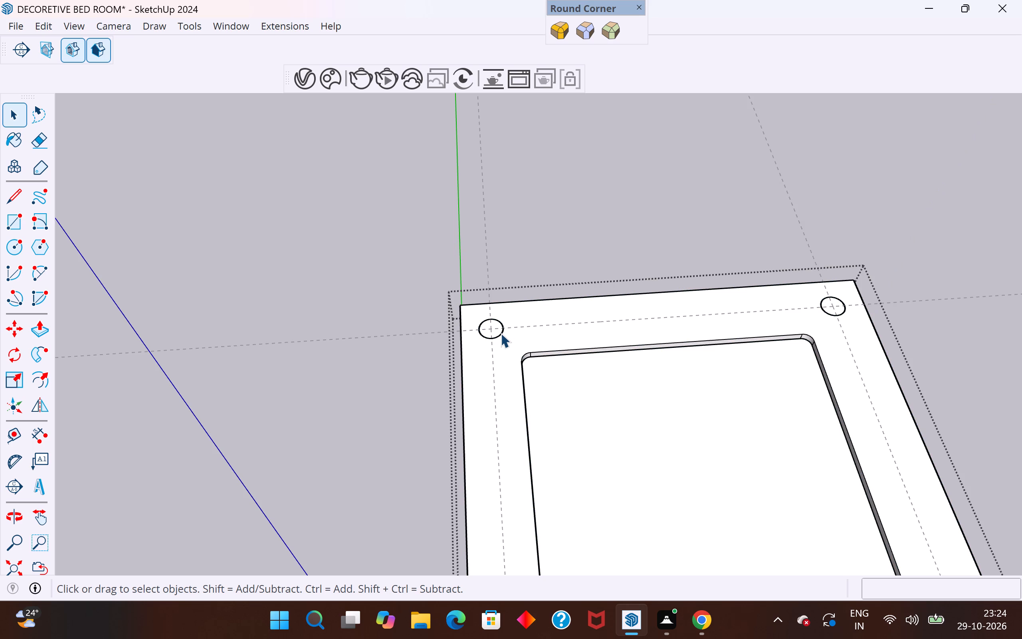
click(501, 333)
ctrl+click(832, 315)
scroll(480, 362, down, 12)
middle_drag(435, 427, 832, 400)
scroll(787, 353, up, 4)
middle_drag(640, 383, 849, 394)
scroll(782, 342, up, 13)
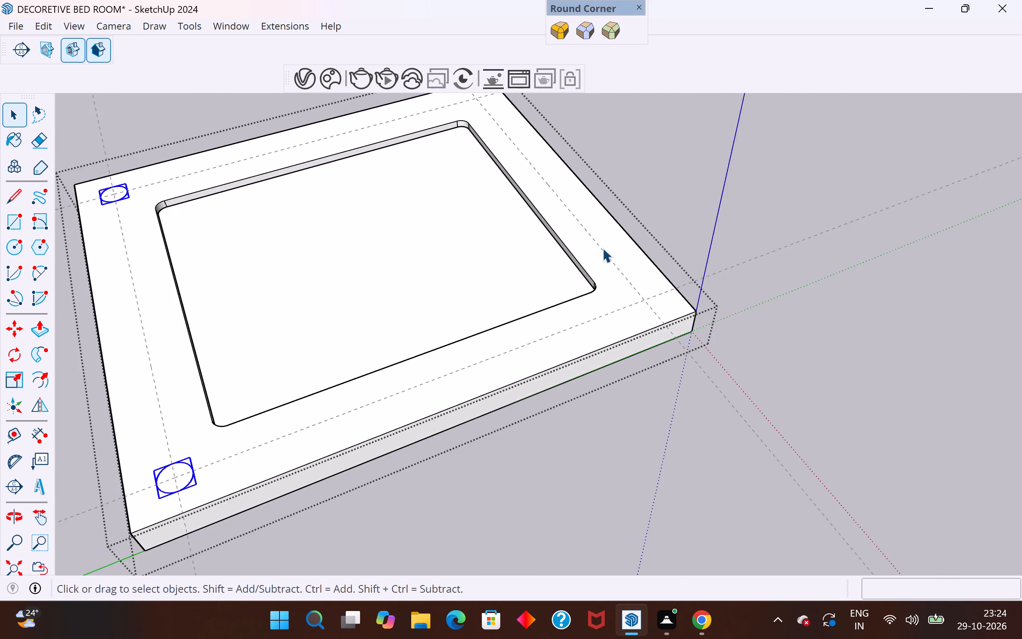
scroll(602, 248, down, 2)
key(m)
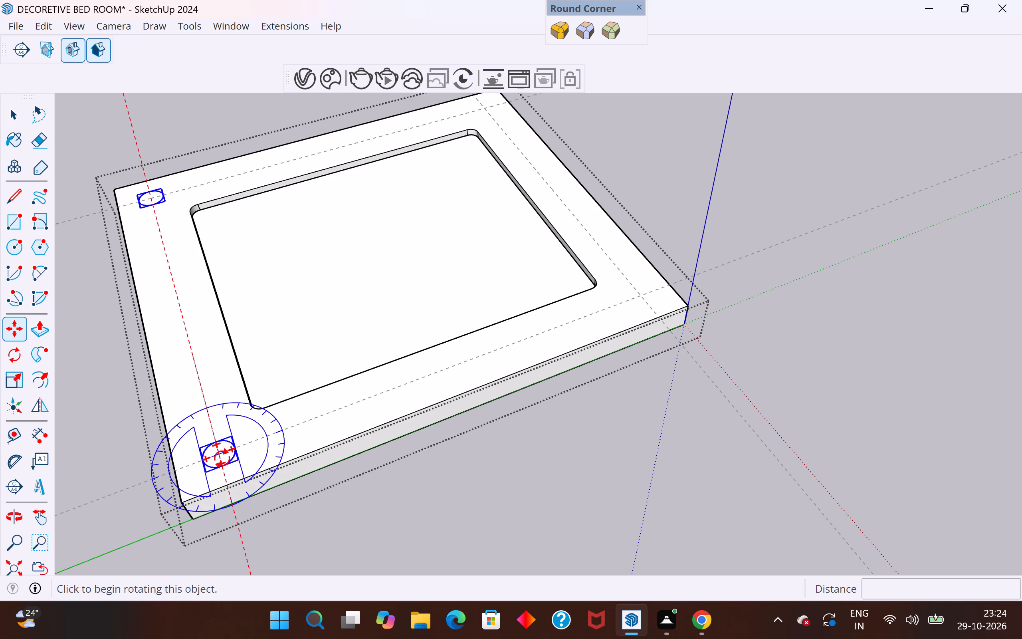
scroll(195, 426, up, 4)
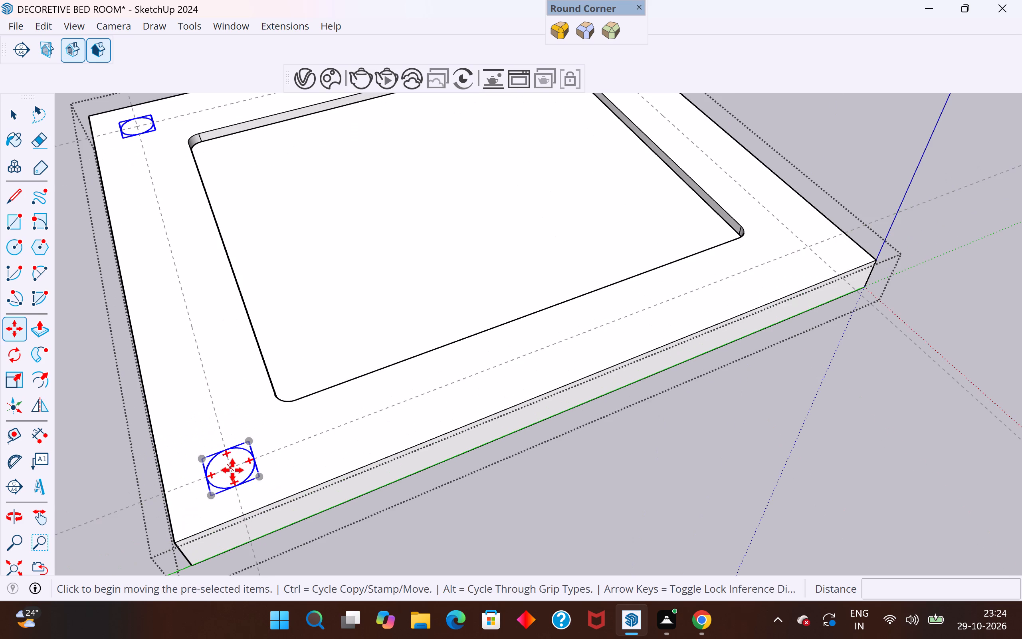
ctrl+click(232, 470)
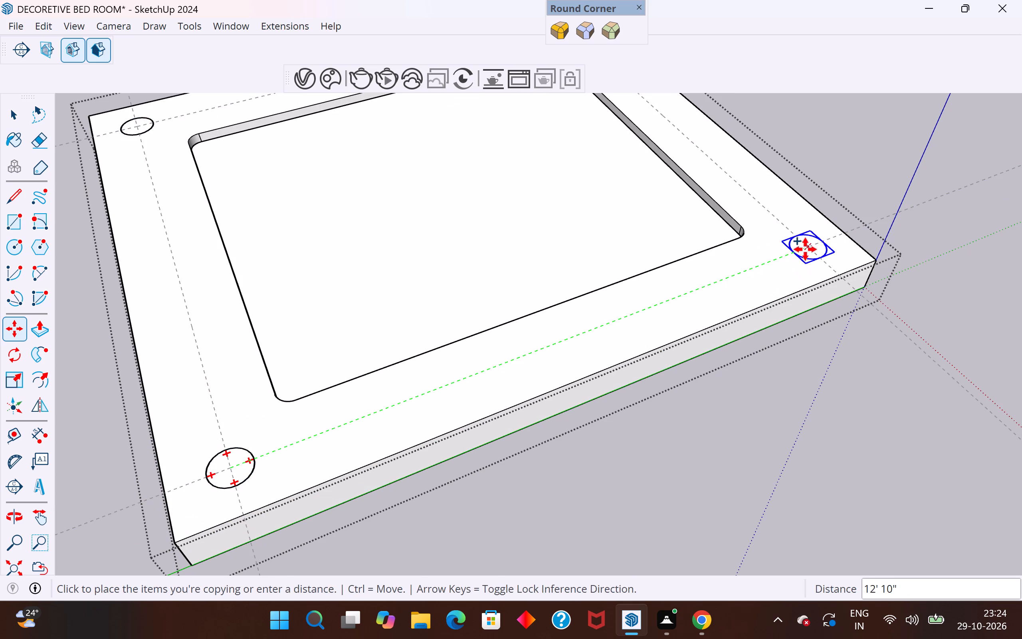
click(808, 248)
click(18, 114)
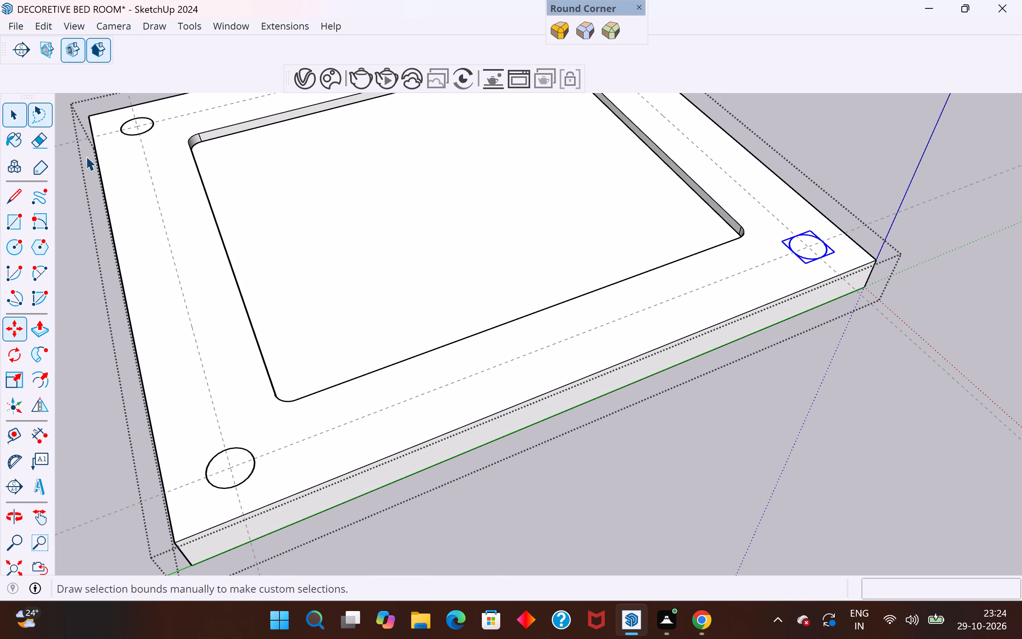
click(680, 419)
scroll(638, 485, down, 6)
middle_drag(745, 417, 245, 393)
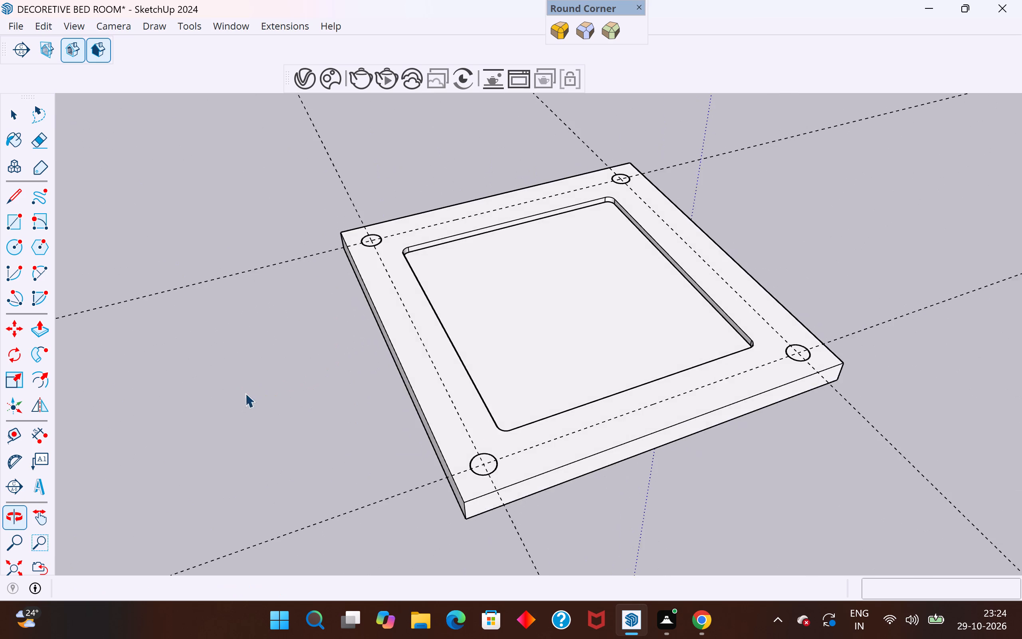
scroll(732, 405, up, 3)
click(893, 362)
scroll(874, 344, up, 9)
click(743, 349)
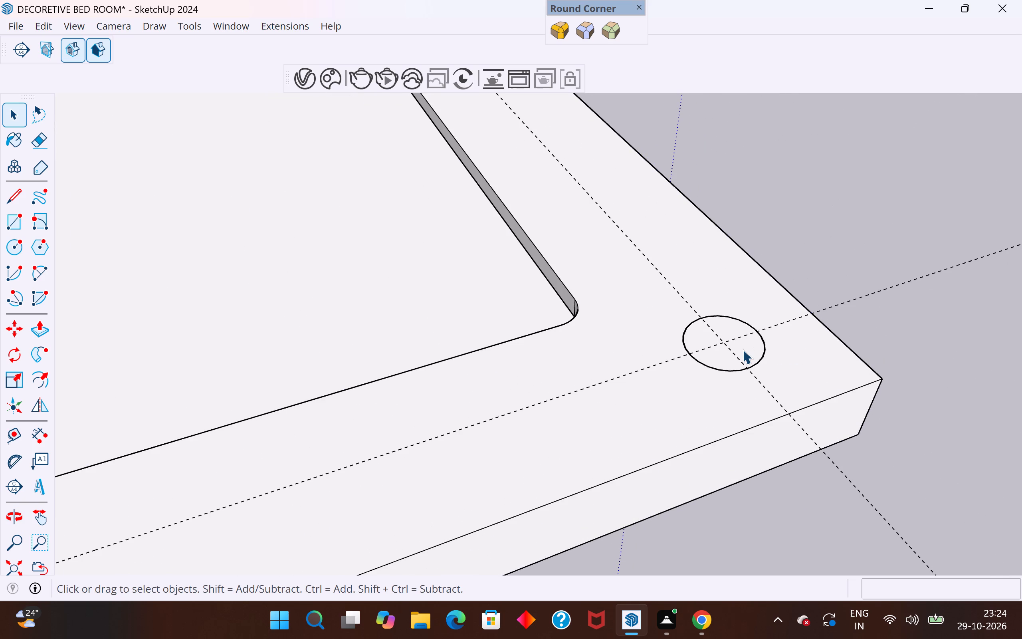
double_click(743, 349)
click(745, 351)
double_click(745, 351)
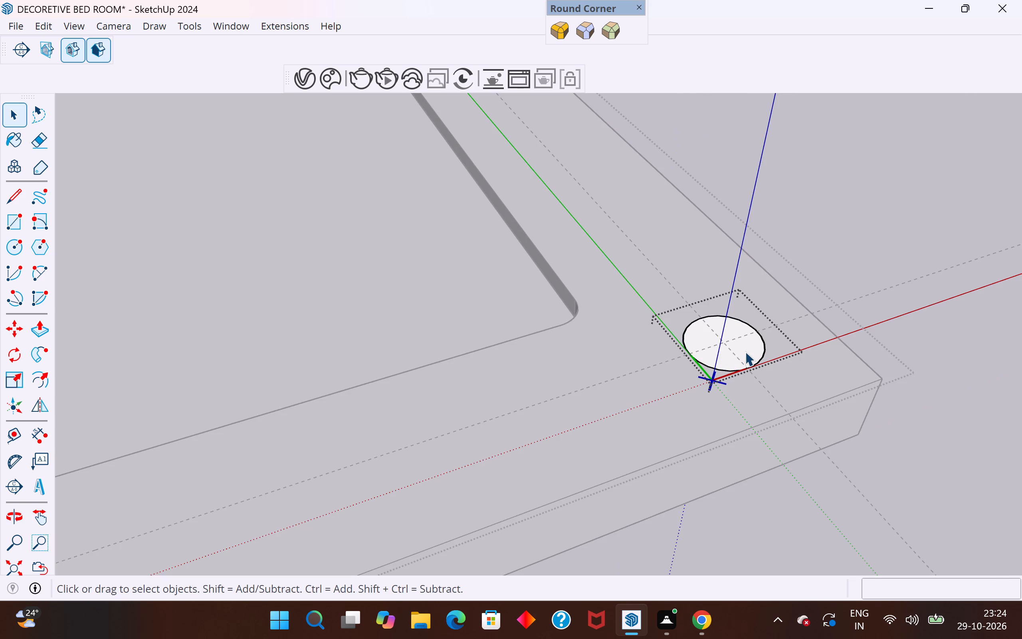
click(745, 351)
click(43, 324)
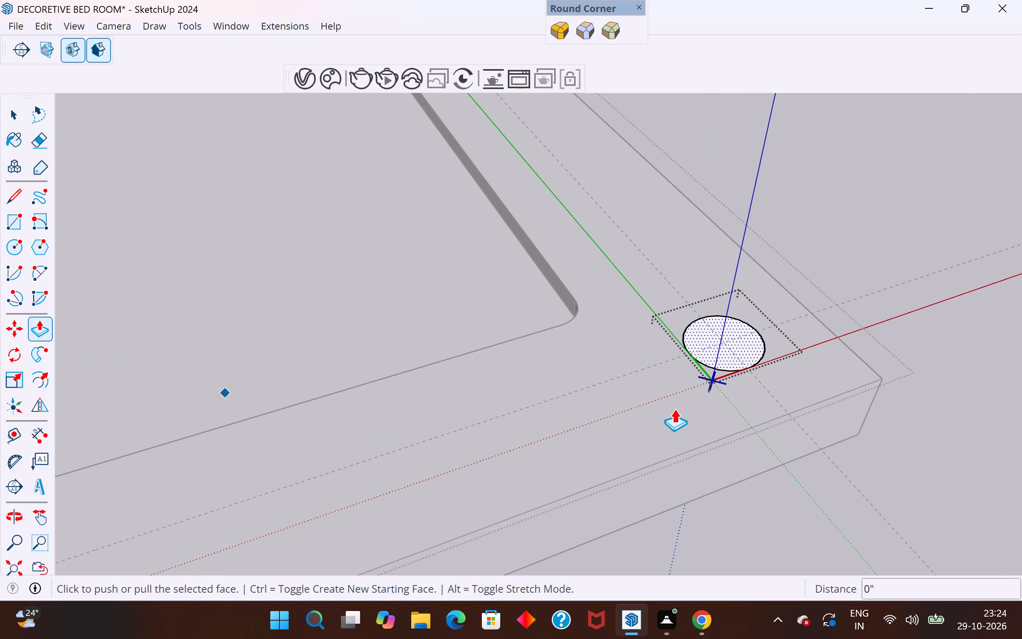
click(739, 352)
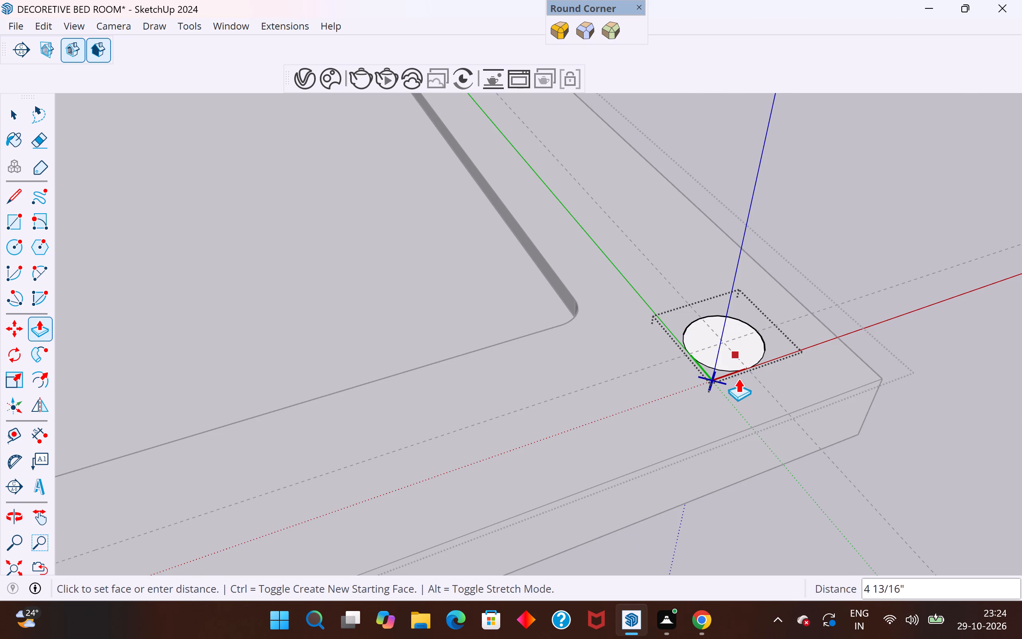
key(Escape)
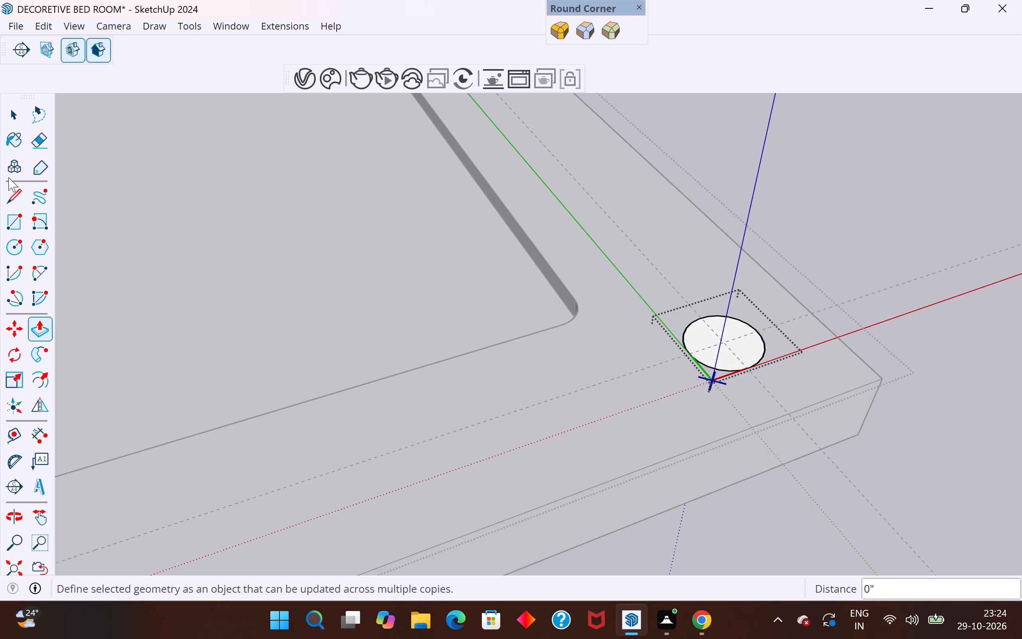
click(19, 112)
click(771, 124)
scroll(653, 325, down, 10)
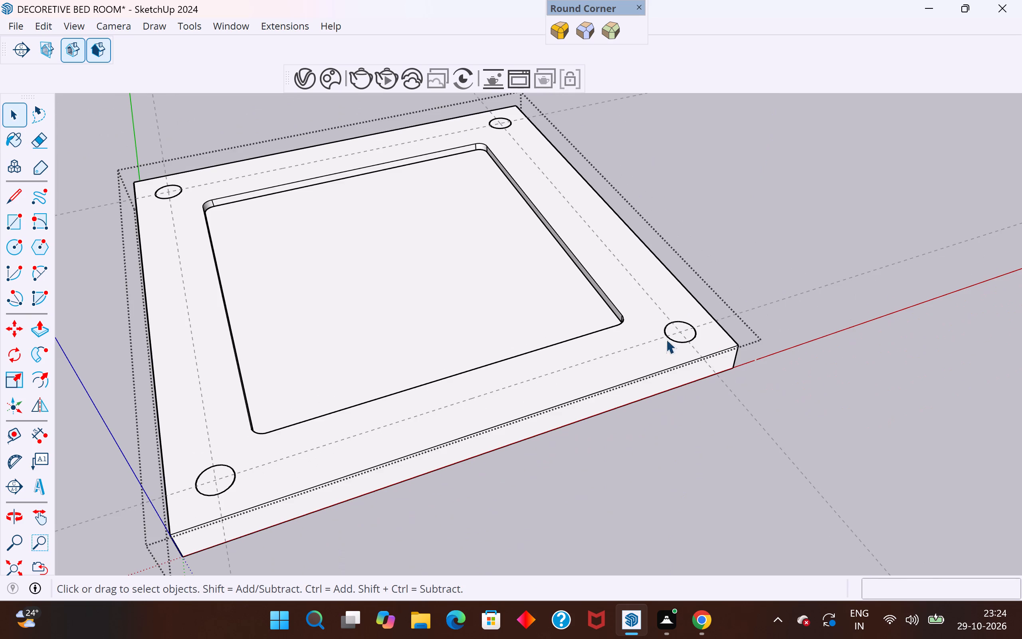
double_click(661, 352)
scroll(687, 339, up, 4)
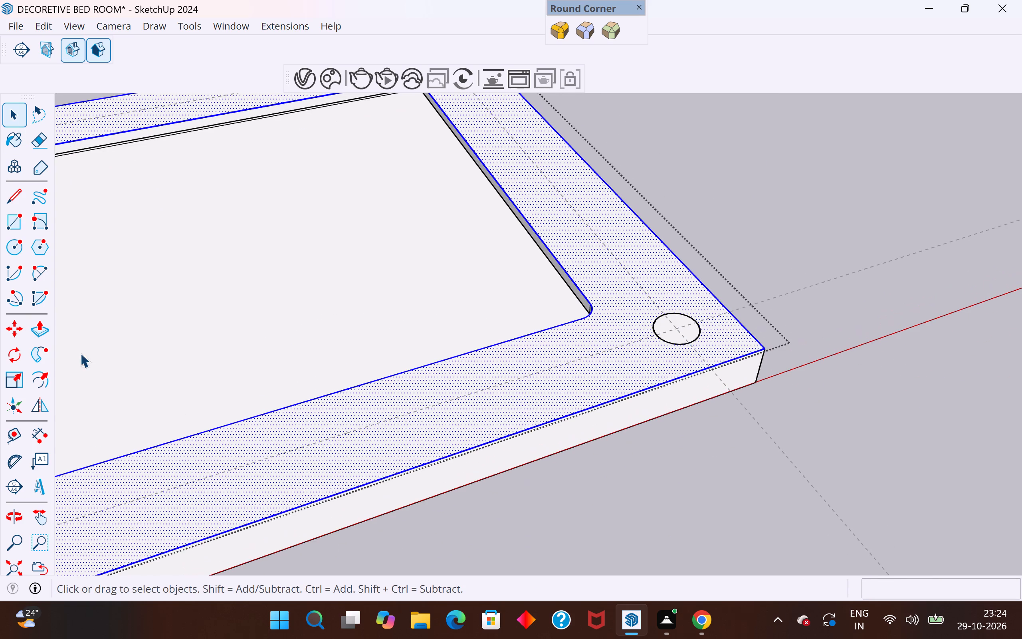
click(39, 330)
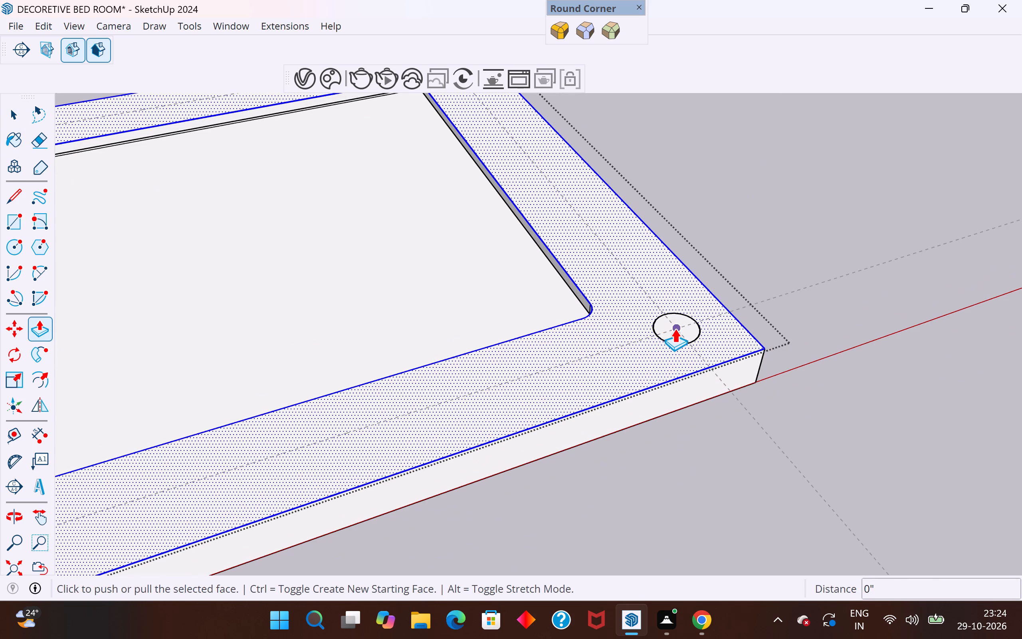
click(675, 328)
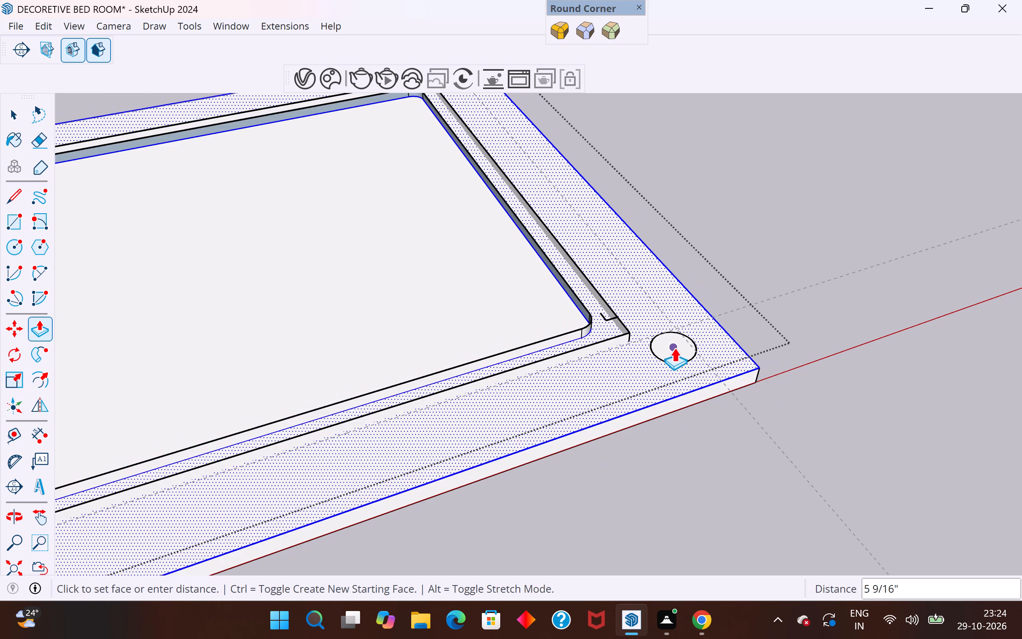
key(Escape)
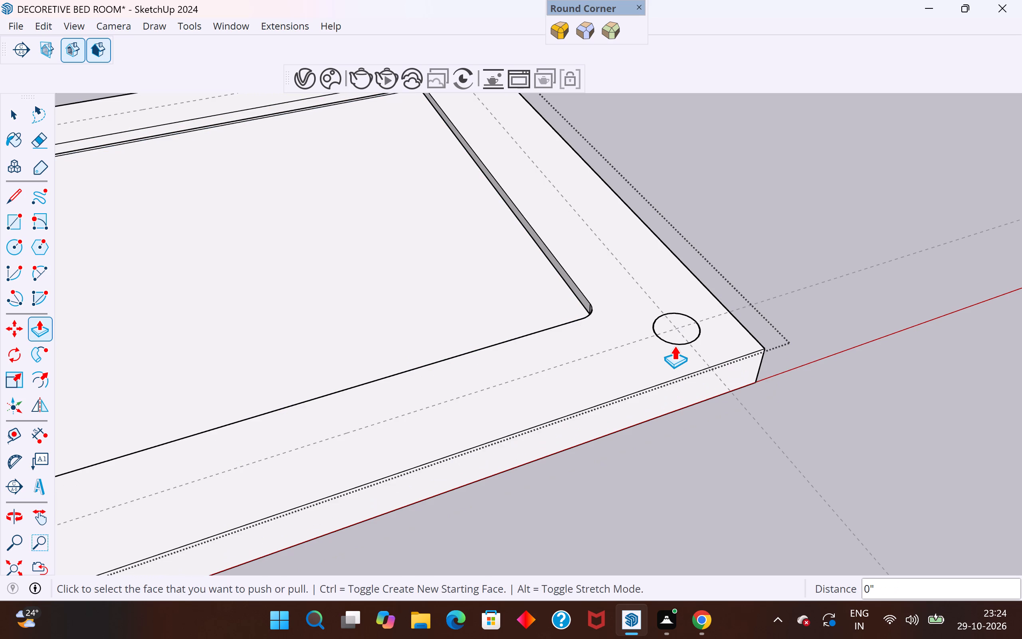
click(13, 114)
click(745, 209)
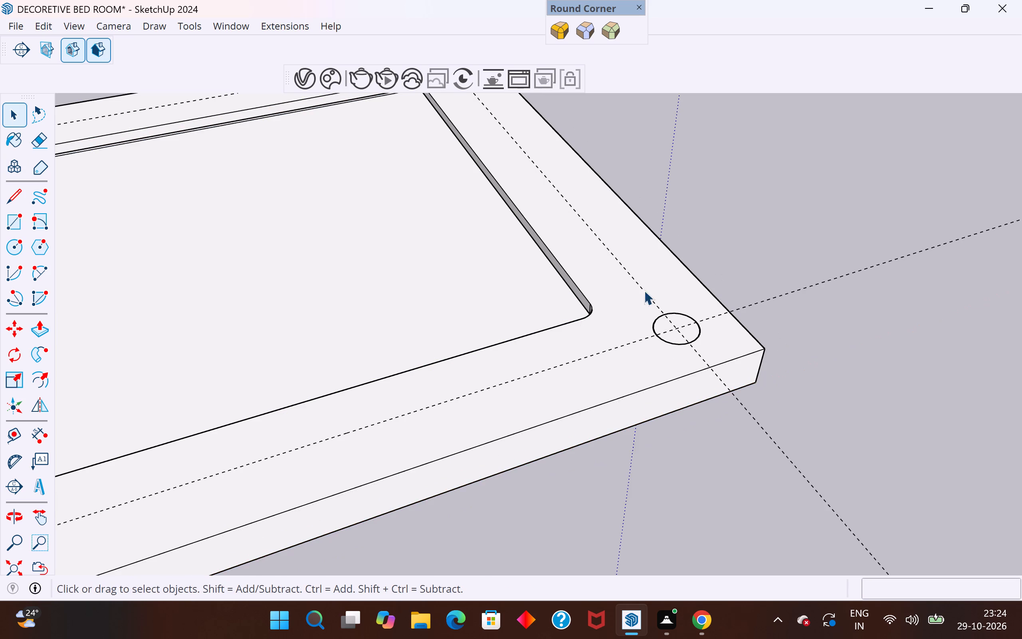
Inside the slab's group, delete the two short, thin edges near the inner corner of the ceiling border.
middle_drag(491, 354, 857, 315)
scroll(481, 374, up, 3)
middle_drag(515, 331, 612, 219)
scroll(584, 250, up, 7)
middle_drag(584, 251, 644, 208)
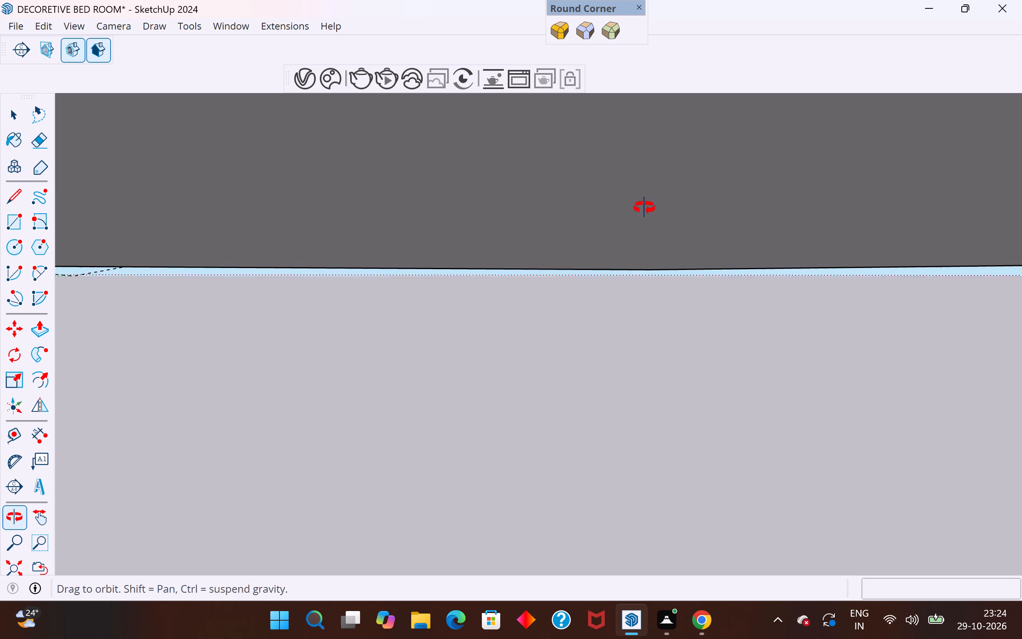
middle_drag(644, 208, 651, 222)
scroll(651, 222, down, 1)
scroll(616, 220, up, 8)
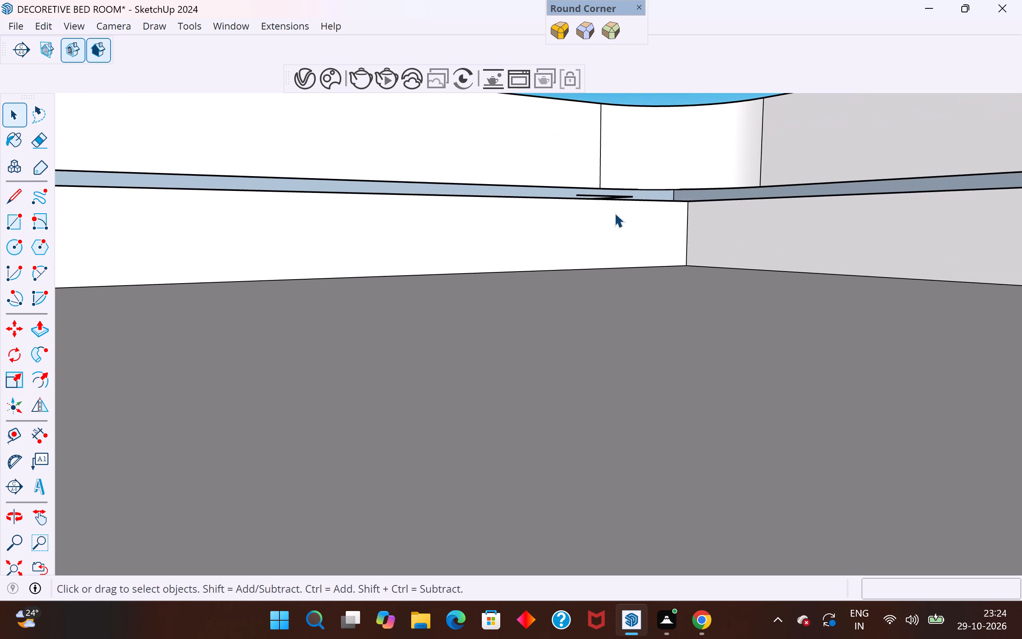
middle_drag(614, 201, 632, 197)
scroll(632, 197, up, 3)
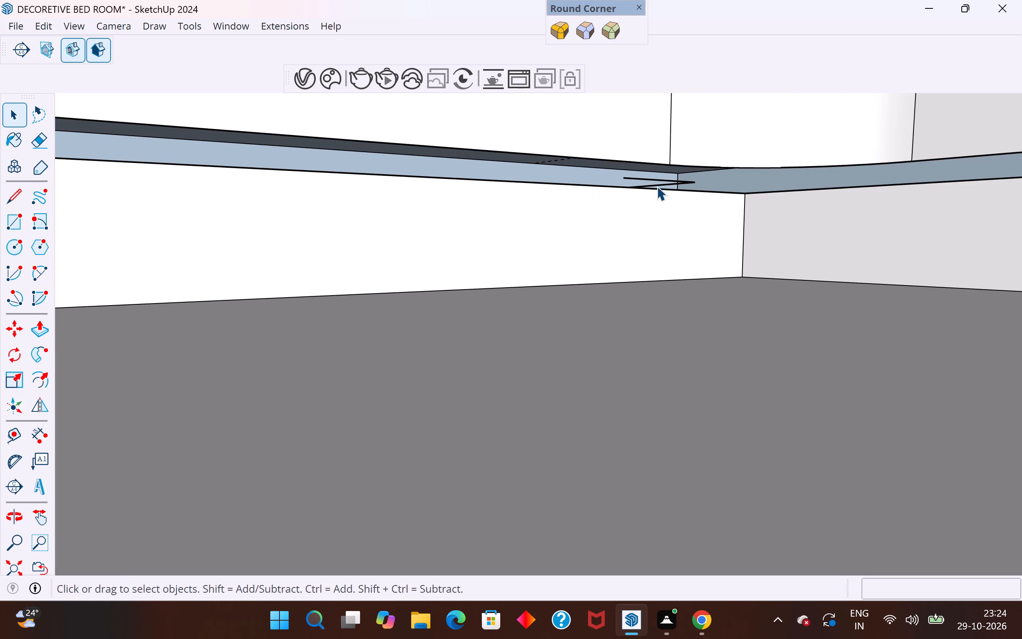
click(658, 183)
double_click(662, 185)
click(662, 185)
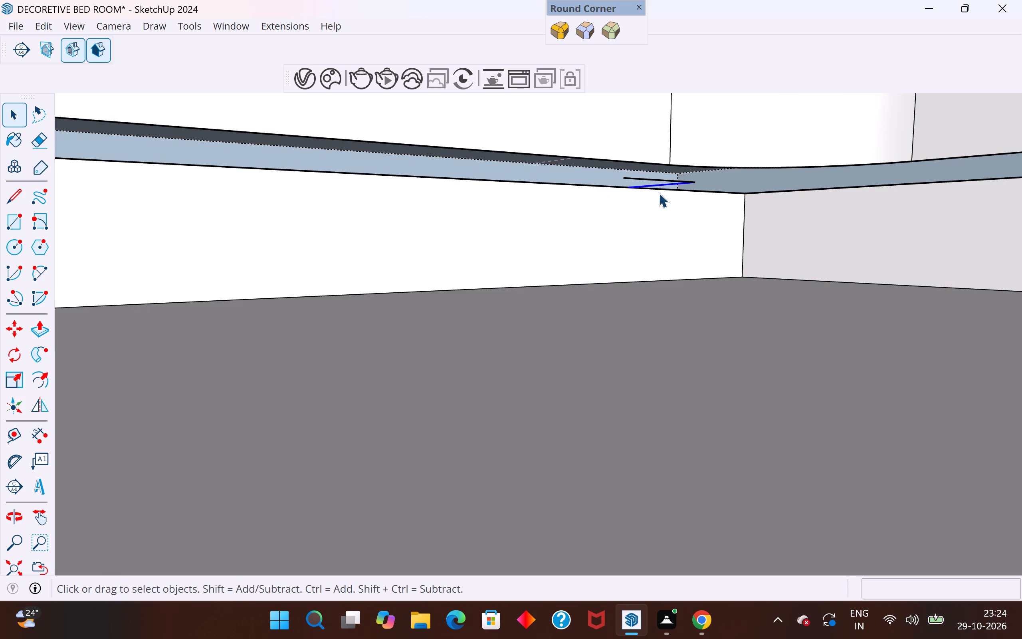
key(Delete)
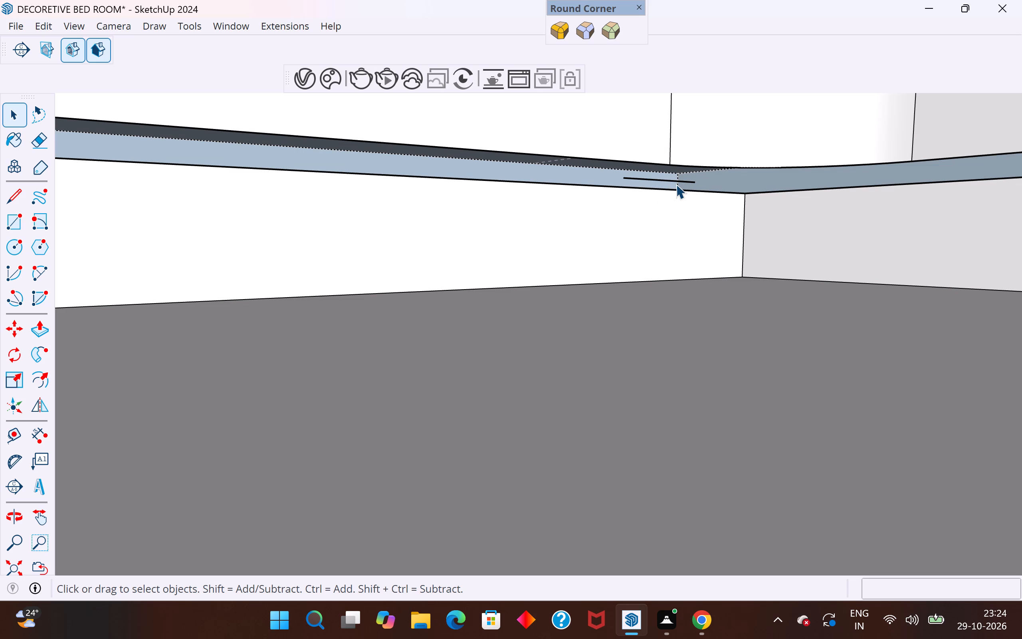
click(675, 182)
key(Delete)
scroll(502, 329, down, 12)
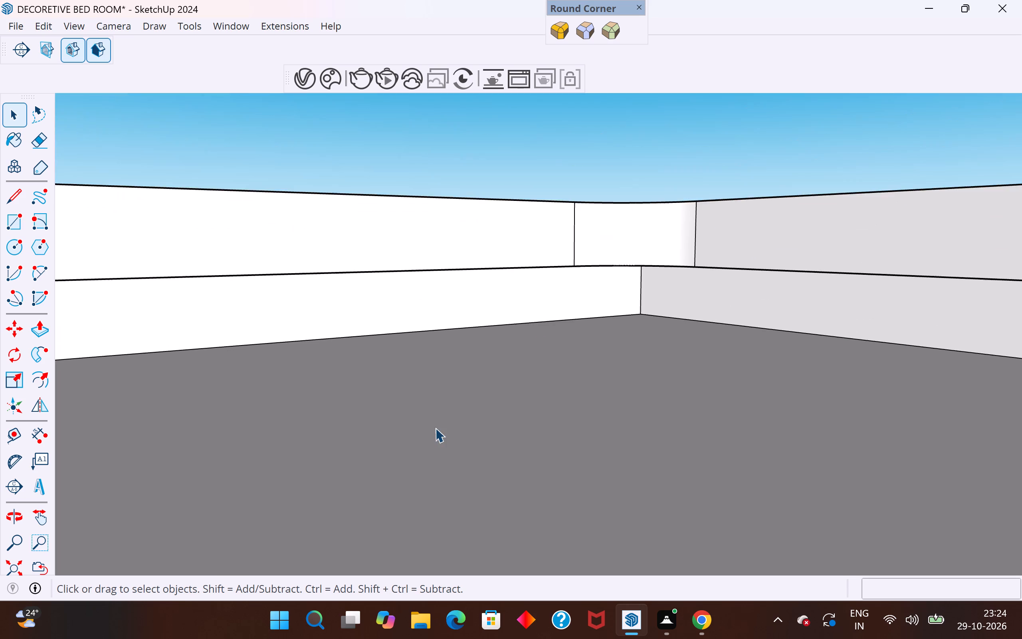
Inside the slab's group, copy the corner circle component about 2' 5 7/16" along the guide to outside the slab.
scroll(560, 346, down, 1)
middle_drag(561, 351, 522, 487)
scroll(472, 440, down, 12)
double_click(552, 323)
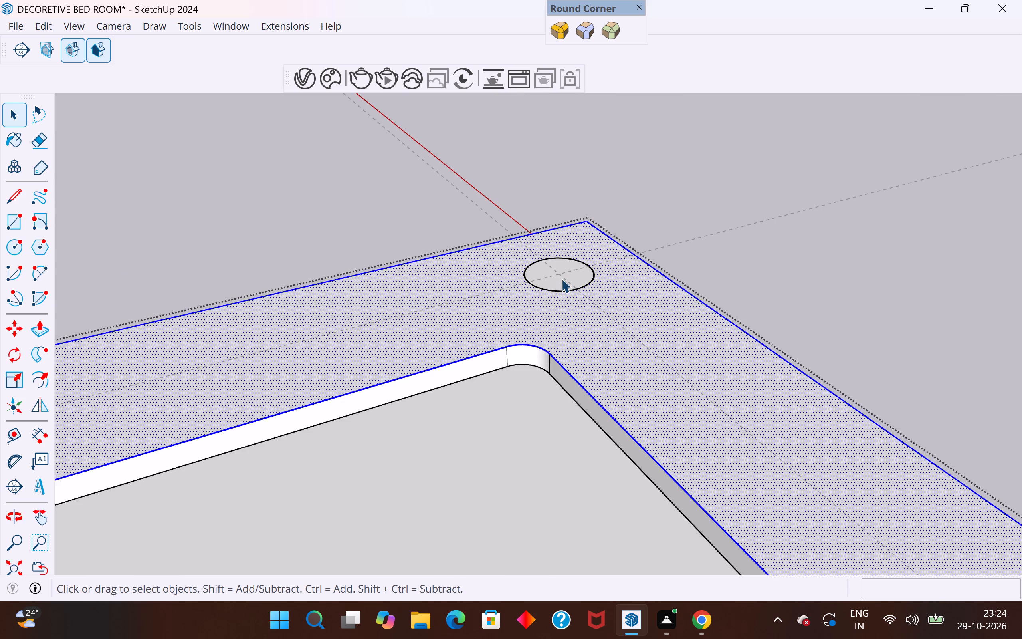
click(152, 168)
click(556, 287)
click(677, 186)
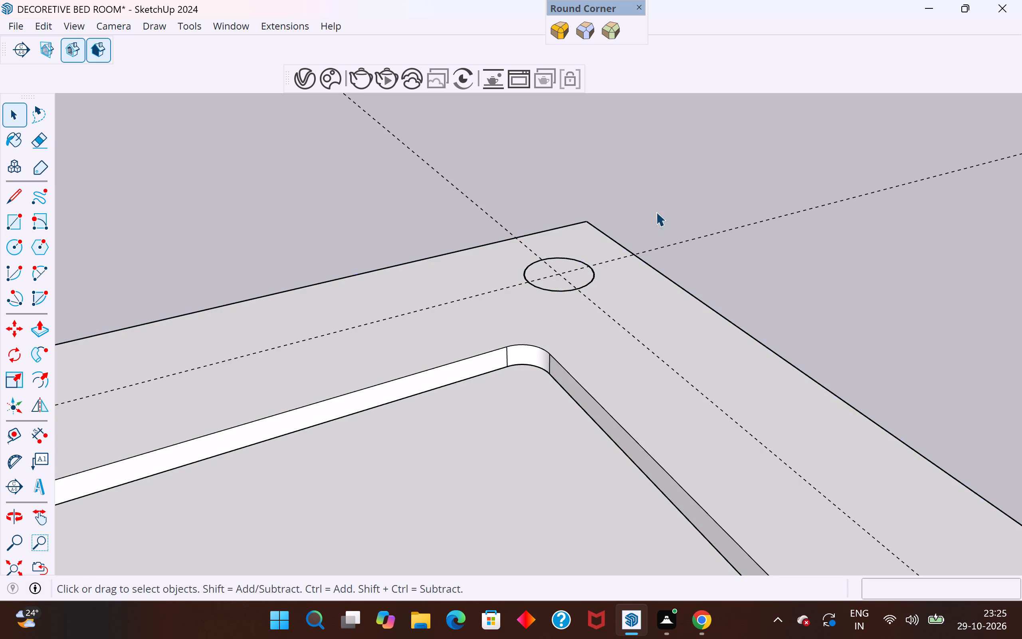
click(559, 287)
double_click(560, 290)
click(560, 290)
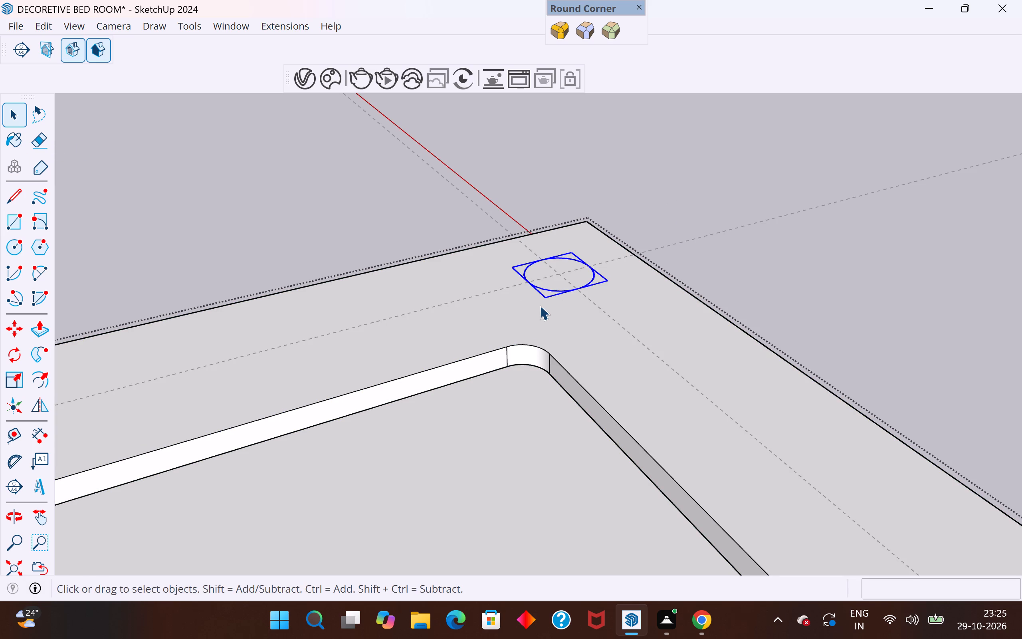
key(m)
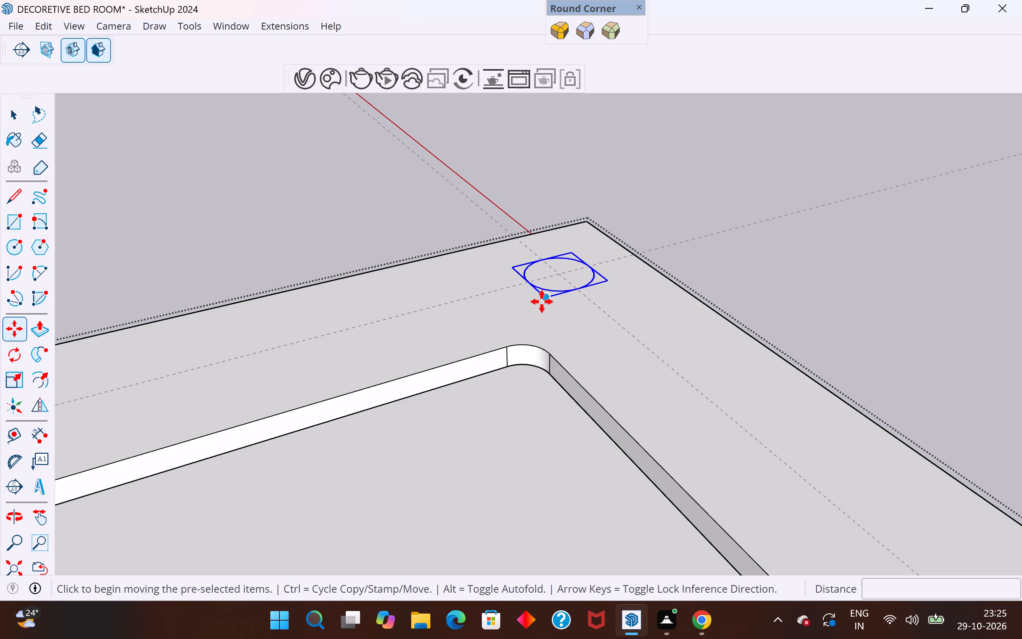
click(542, 302)
click(721, 259)
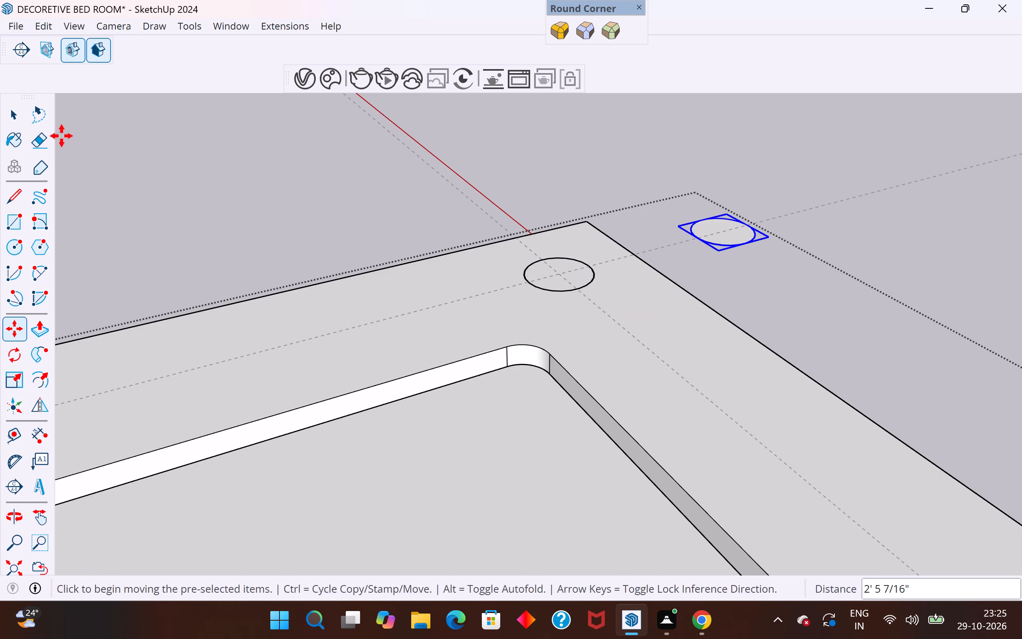
Delete the original circle component at the corner guide intersection inside the slab's group.
click(22, 119)
click(242, 200)
click(538, 290)
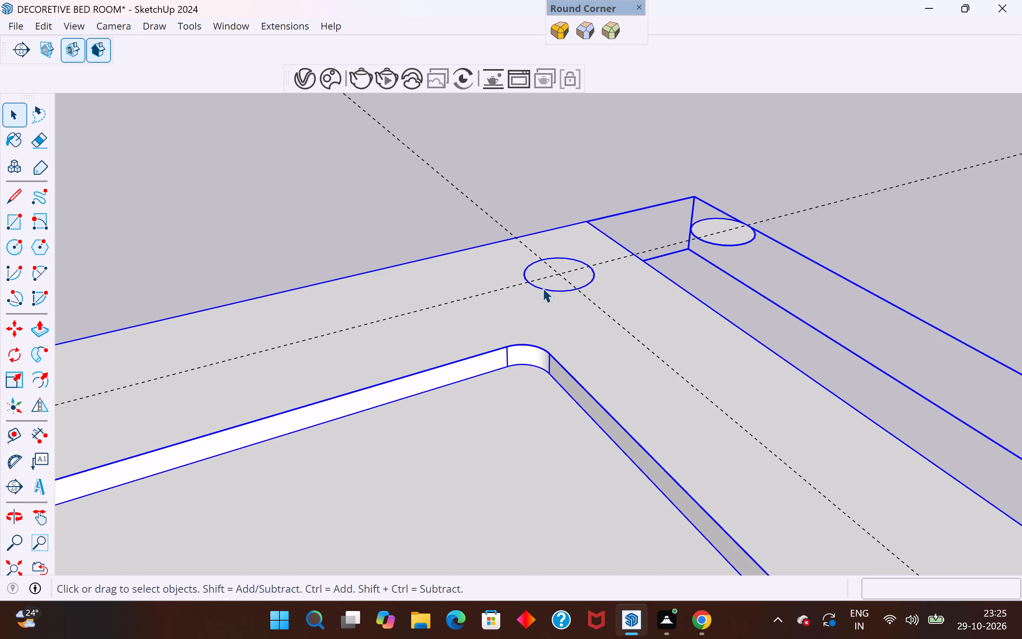
double_click(543, 288)
click(543, 288)
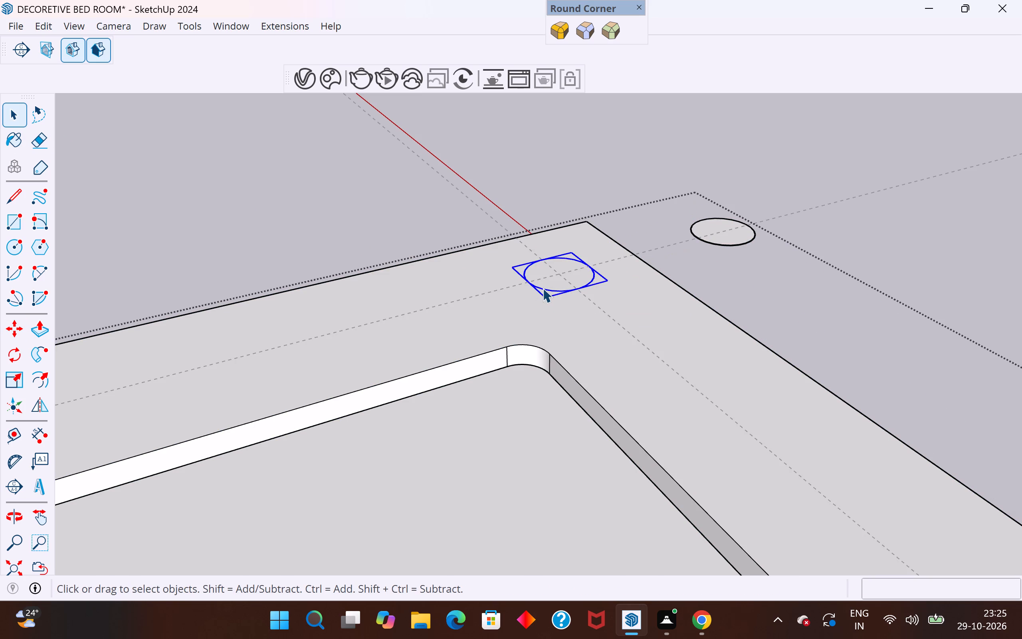
key(Delete)
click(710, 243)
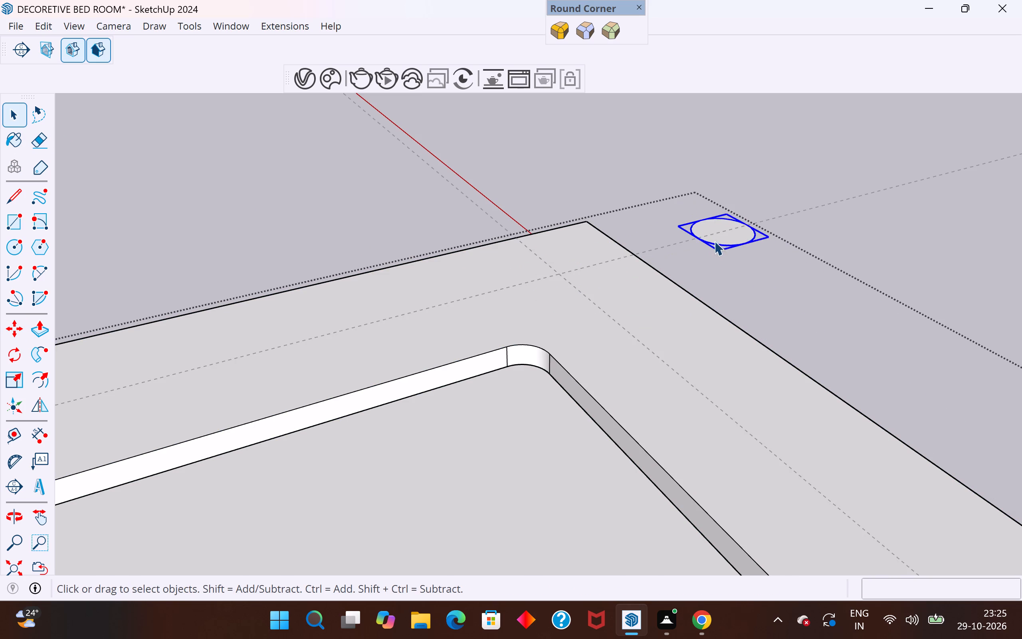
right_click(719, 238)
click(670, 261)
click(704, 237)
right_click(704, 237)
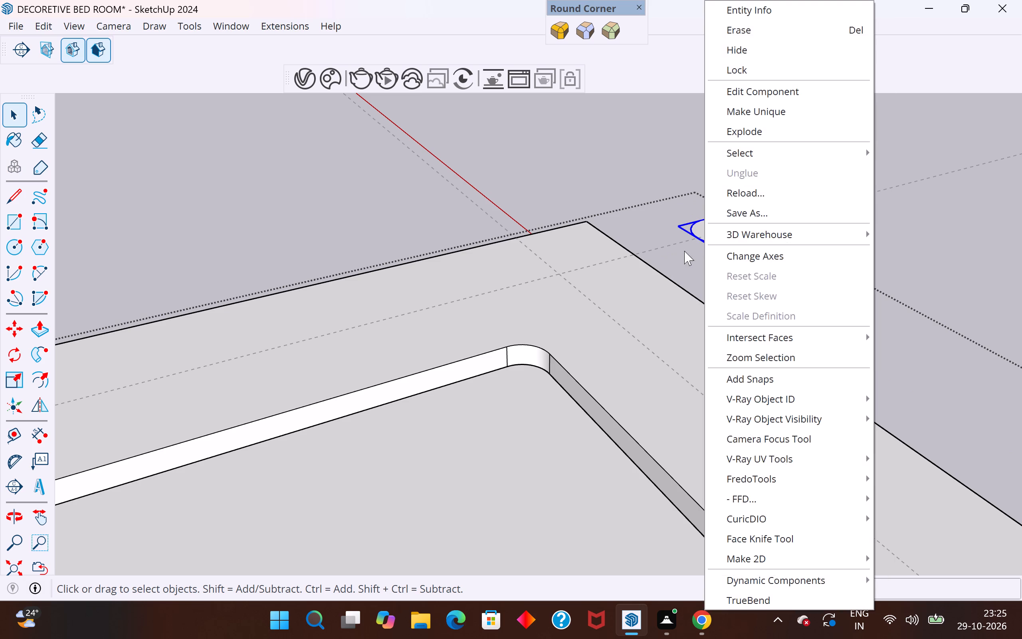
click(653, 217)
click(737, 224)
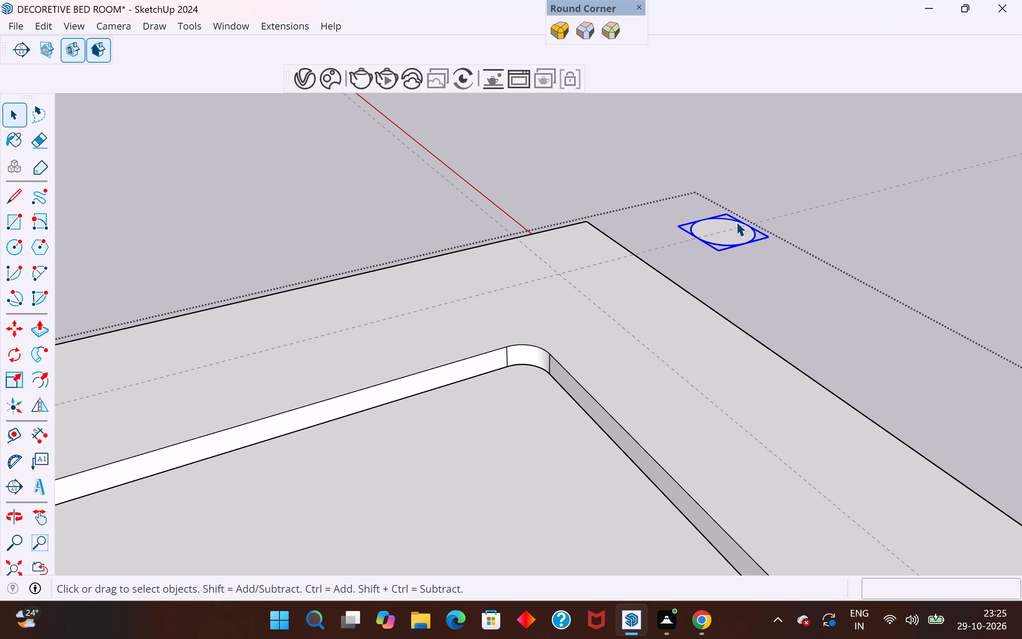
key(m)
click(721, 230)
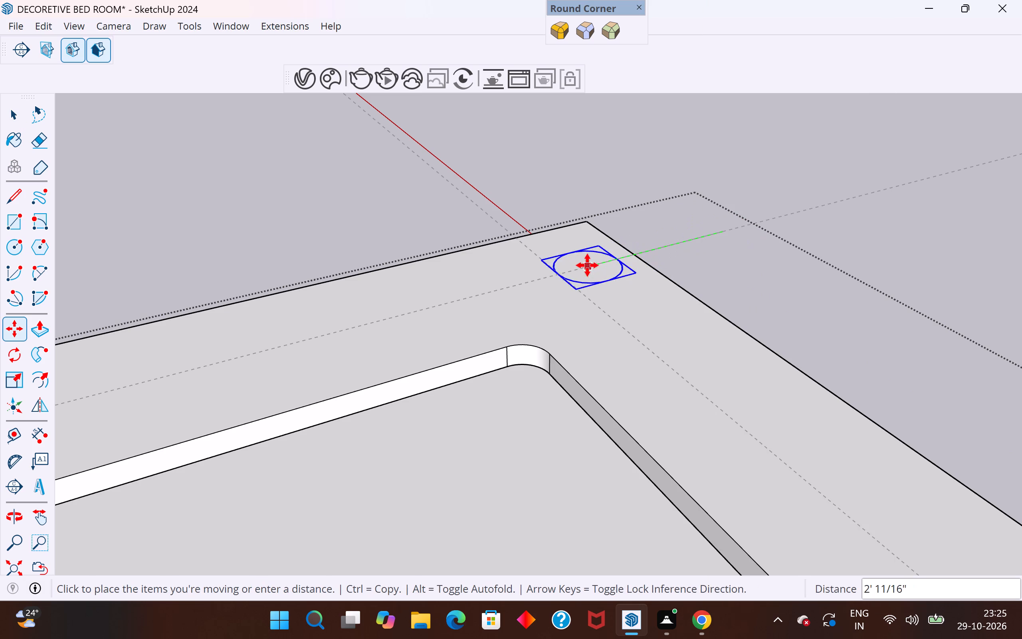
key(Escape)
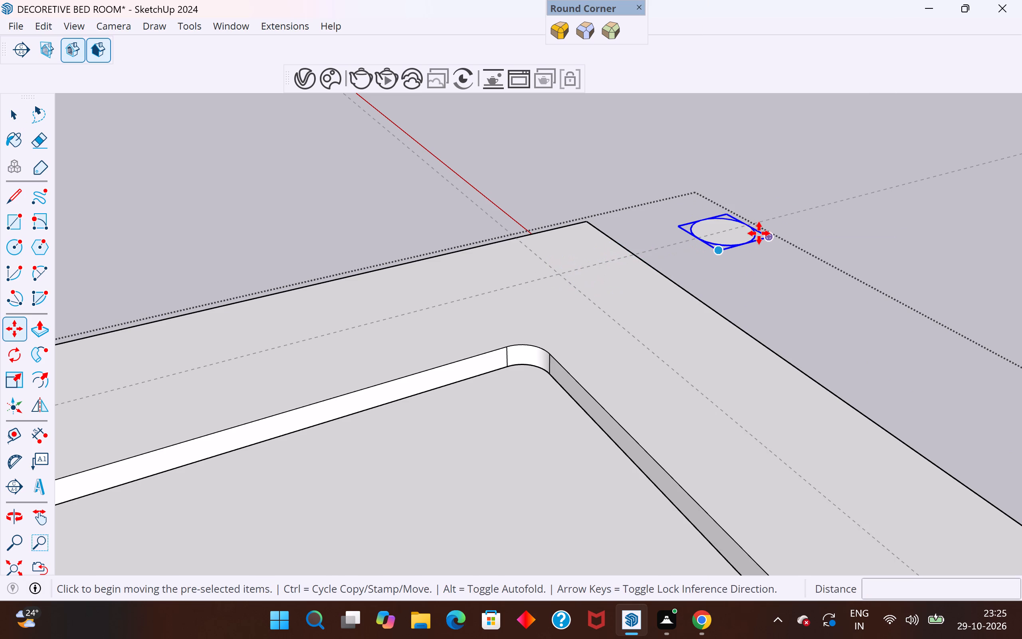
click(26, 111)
Leave the ceiling slab's group and explode it.
click(387, 230)
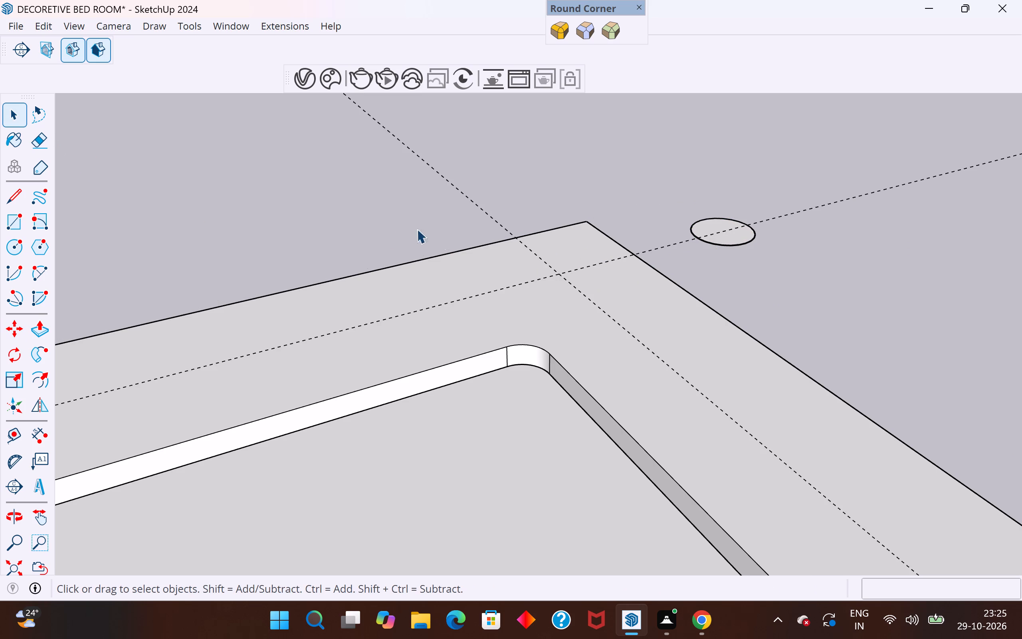
double_click(497, 285)
double_click(517, 307)
right_click(709, 235)
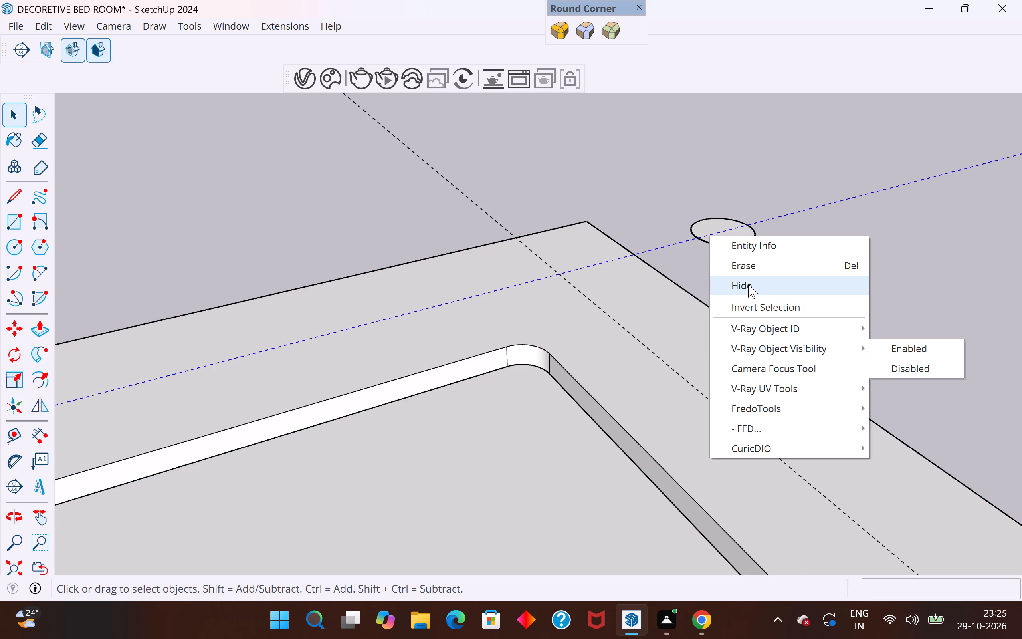
click(651, 177)
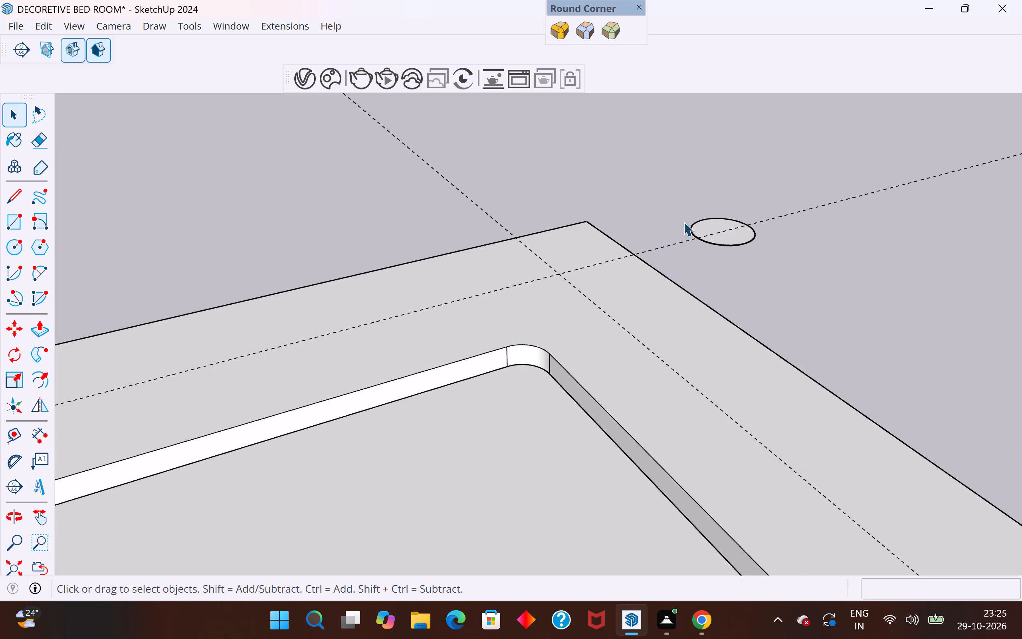
click(736, 239)
right_click(736, 239)
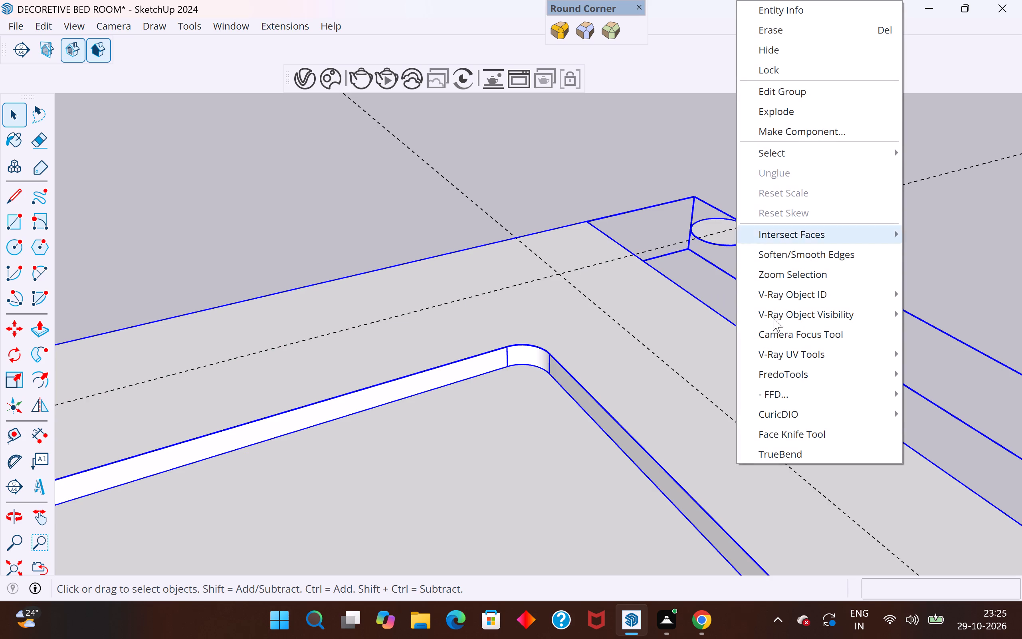
click(826, 101)
click(753, 180)
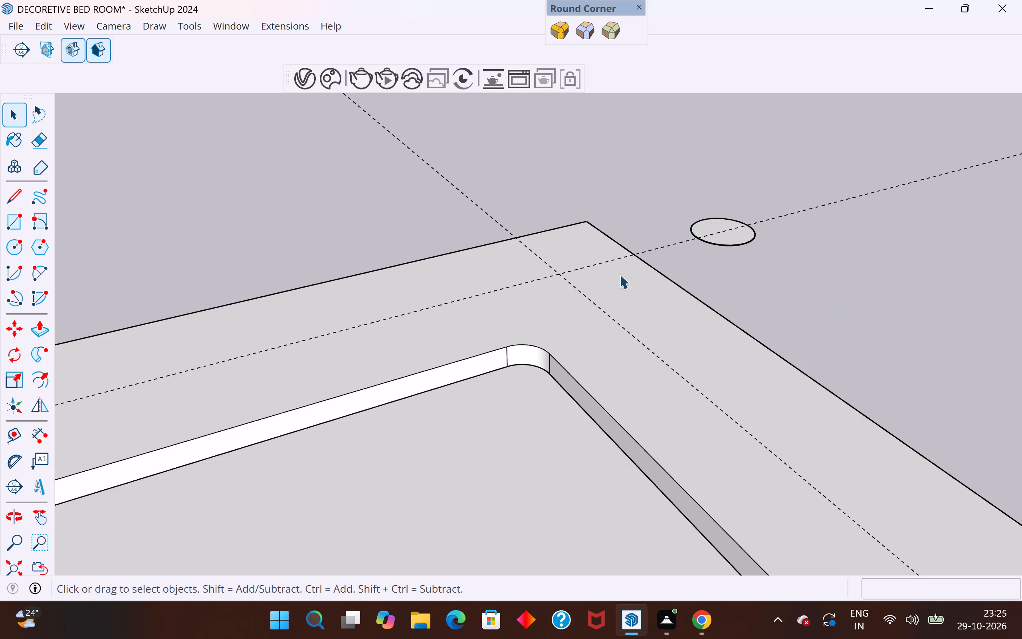
Draw a circle of about 5 3/16" radius centred on the guide intersection at the slab's border corner.
double_click(561, 280)
scroll(557, 281, up, 8)
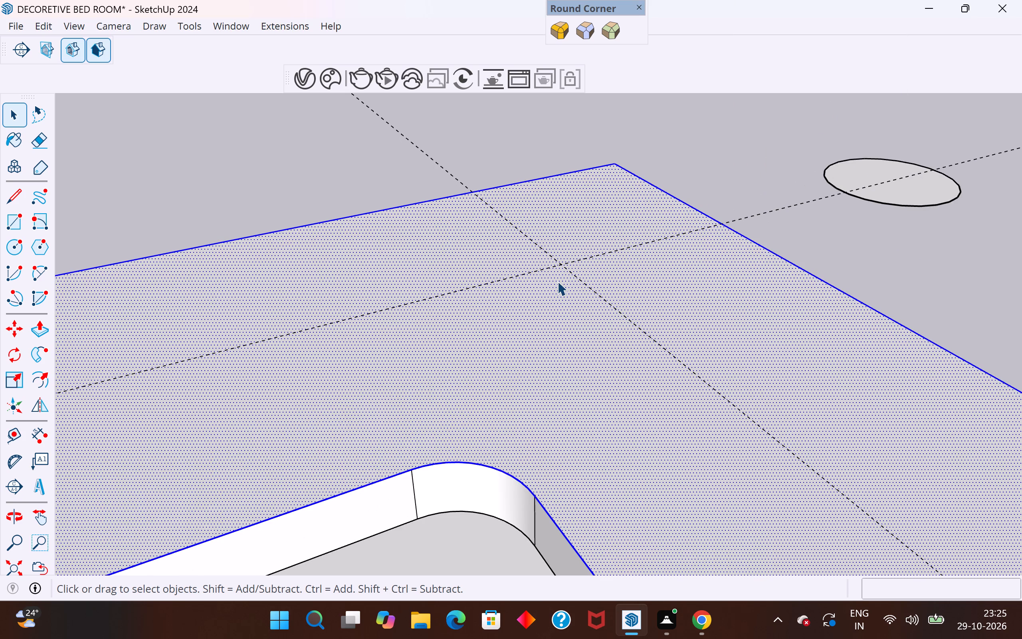
click(16, 248)
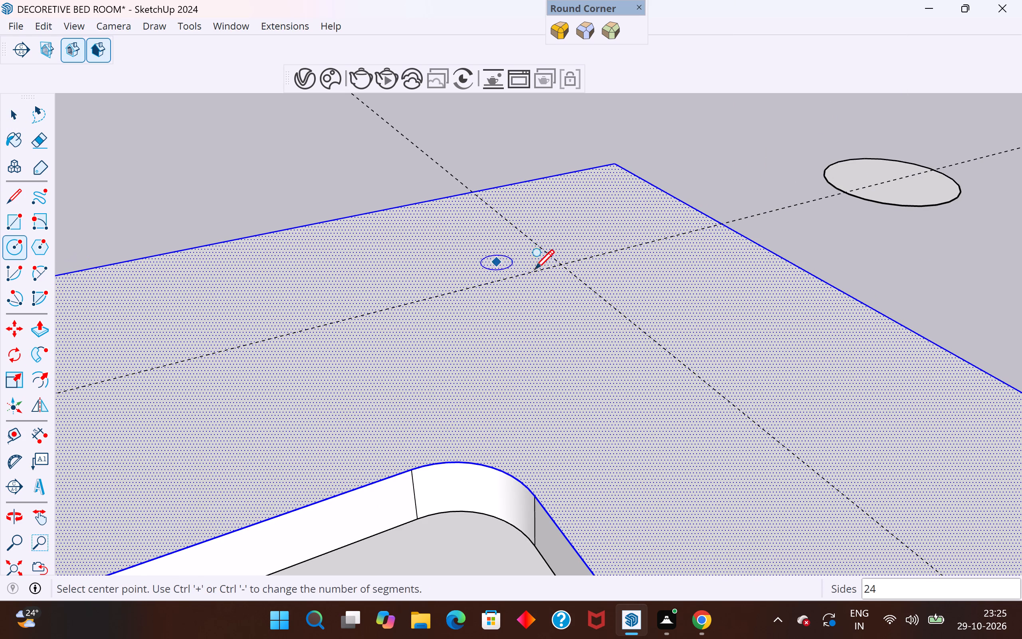
click(560, 266)
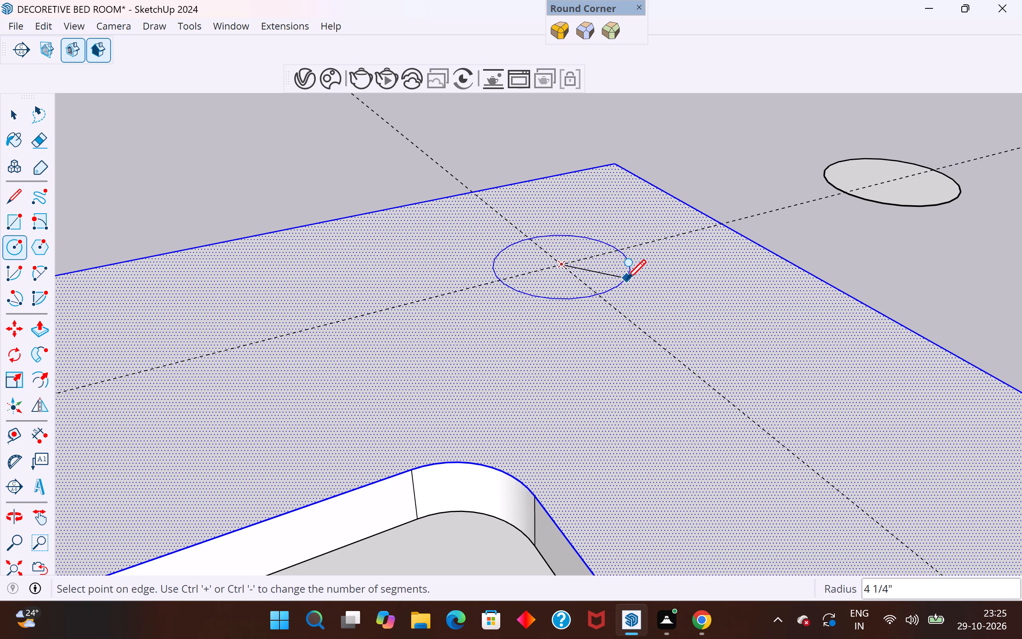
click(640, 283)
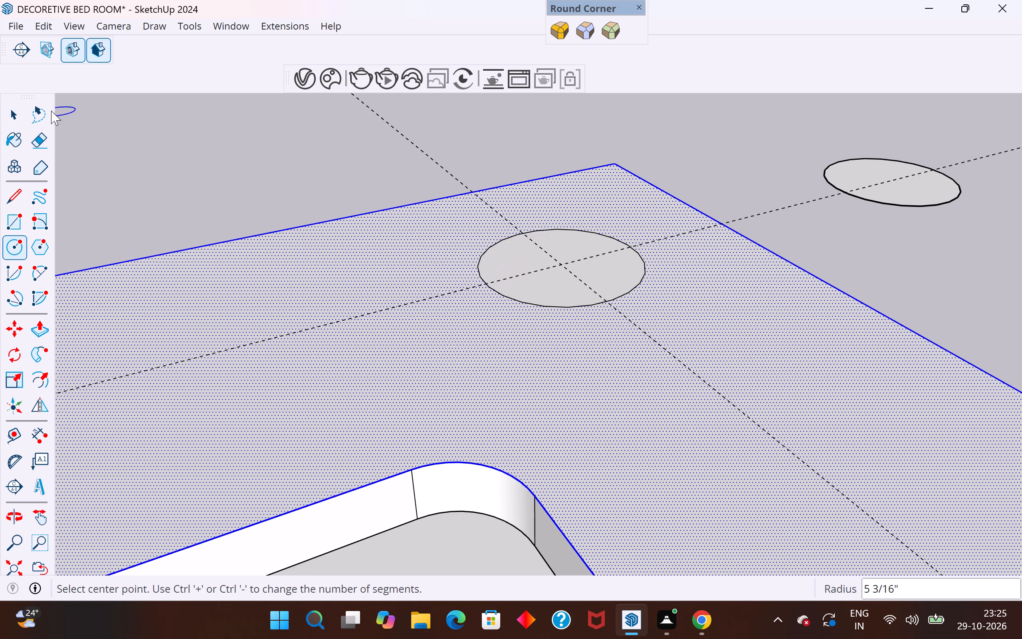
click(14, 121)
Make the new corner circle's face and edge into a component with the default definition name and Cut opening enabled.
right_click(507, 257)
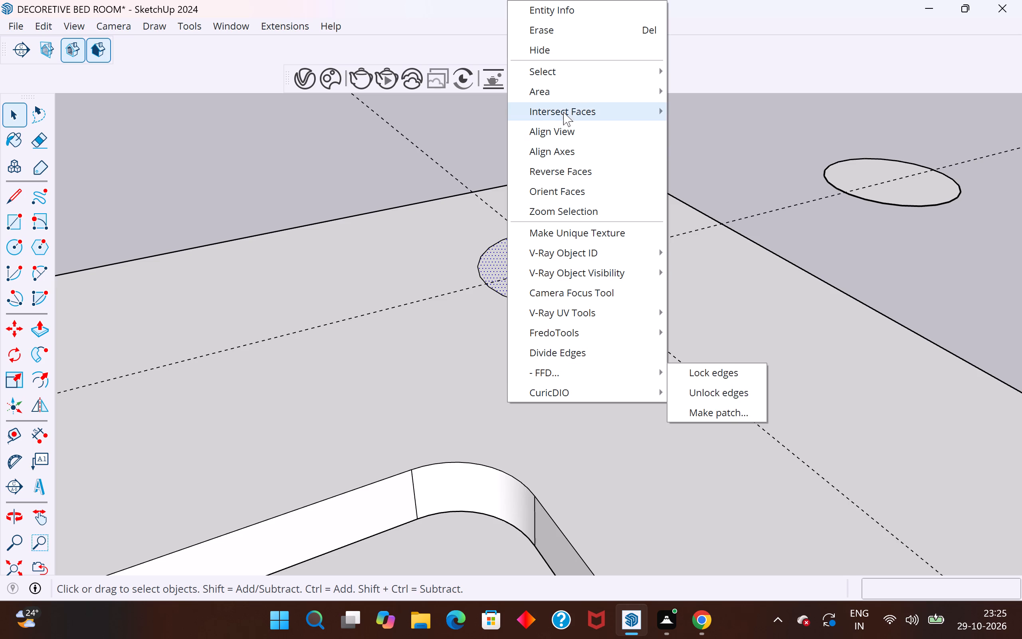
click(749, 117)
click(631, 249)
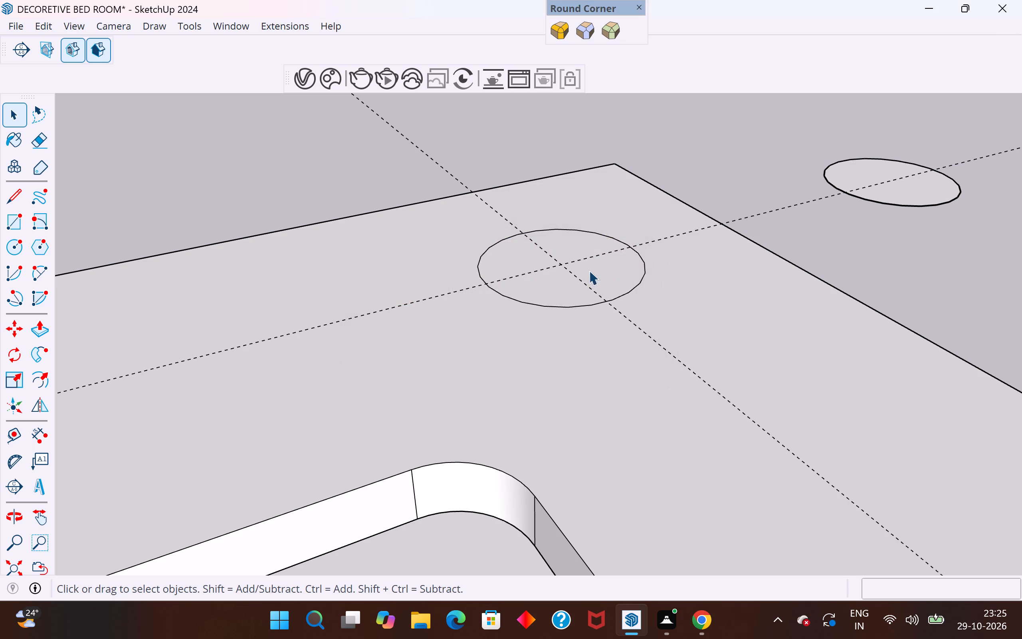
click(598, 270)
right_click(598, 270)
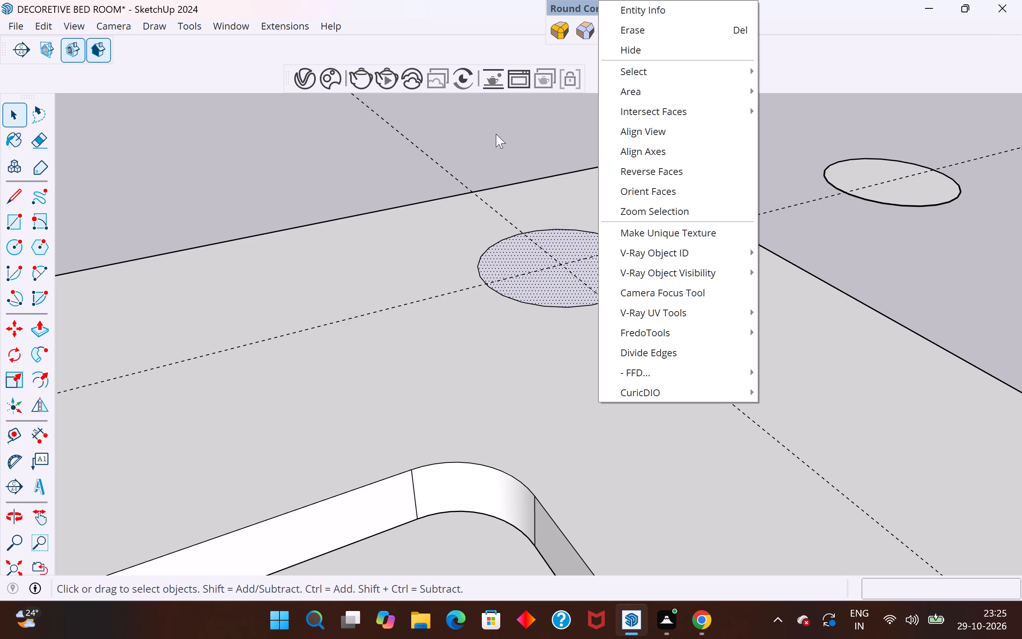
click(496, 134)
click(594, 264)
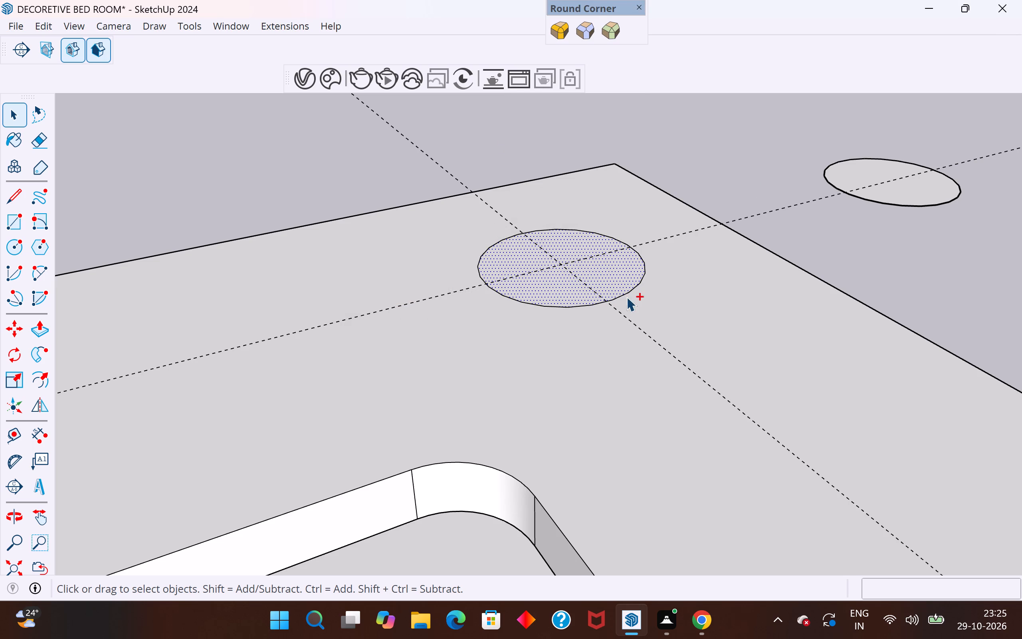
ctrl+click(628, 290)
right_click(626, 281)
click(718, 134)
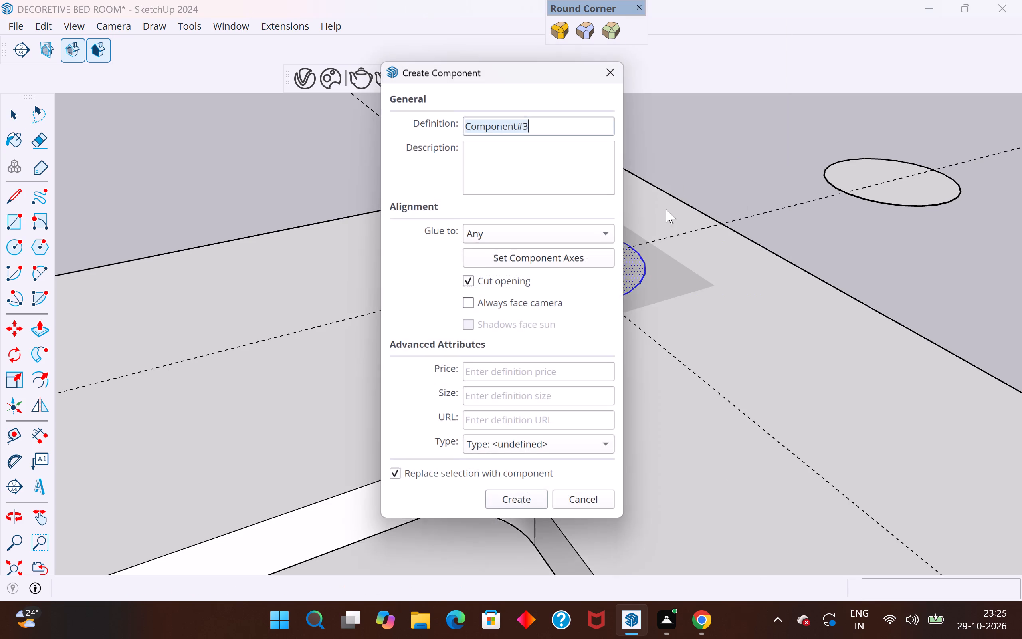
click(506, 507)
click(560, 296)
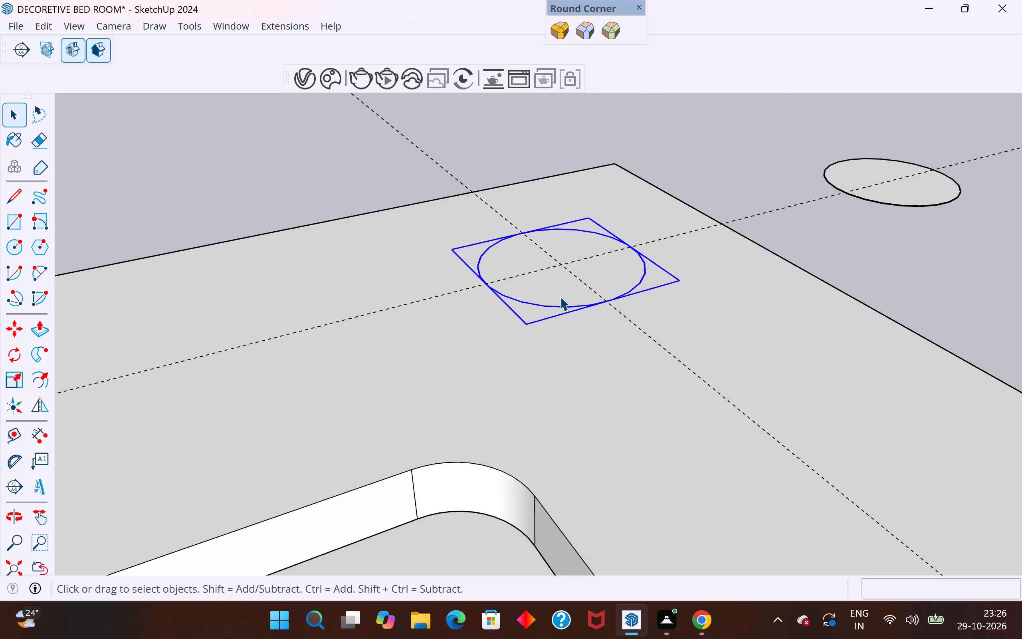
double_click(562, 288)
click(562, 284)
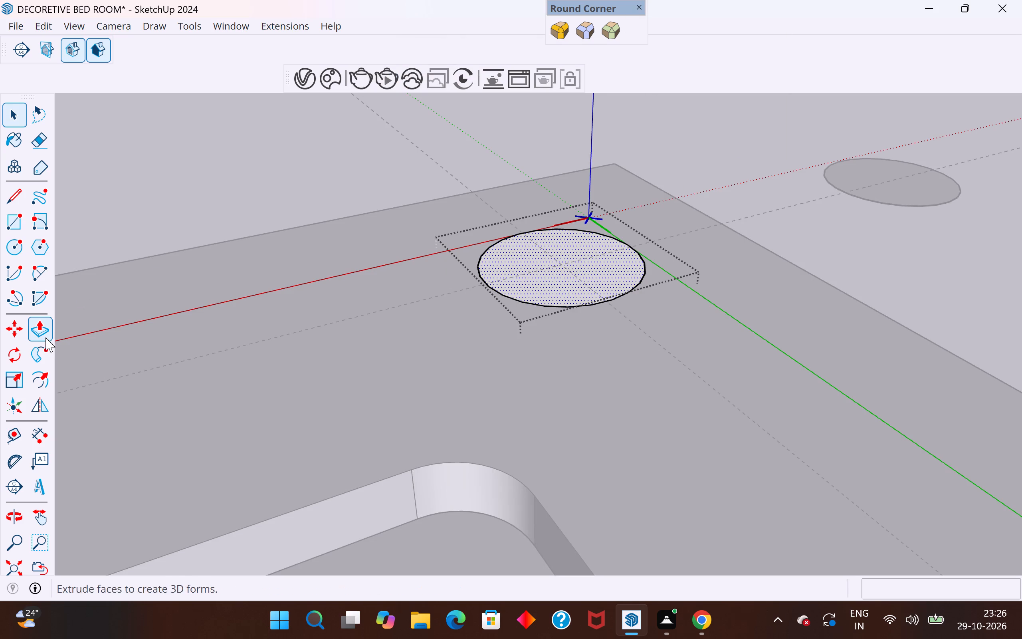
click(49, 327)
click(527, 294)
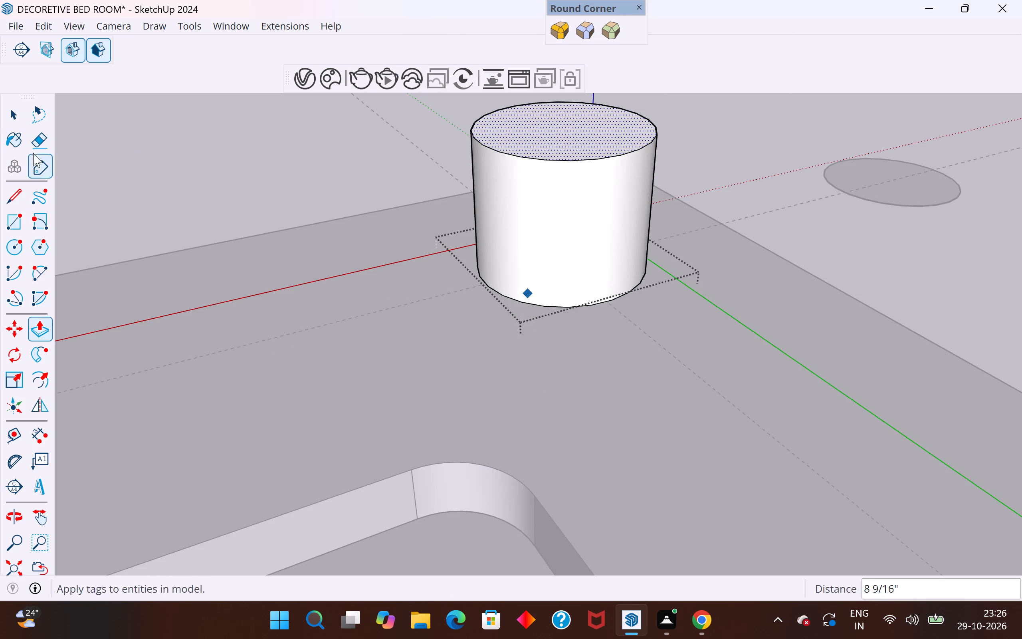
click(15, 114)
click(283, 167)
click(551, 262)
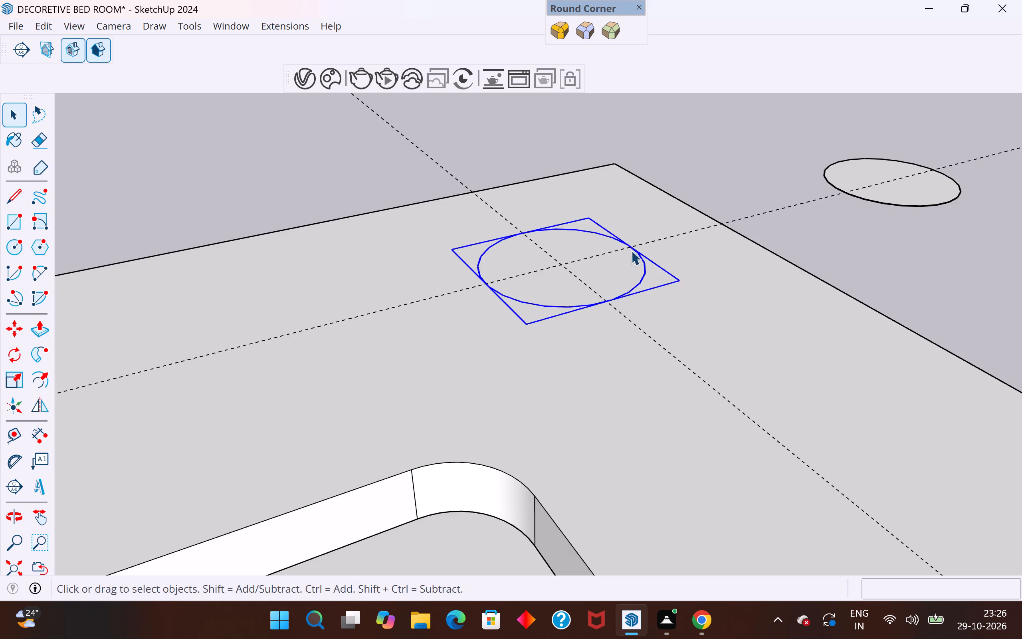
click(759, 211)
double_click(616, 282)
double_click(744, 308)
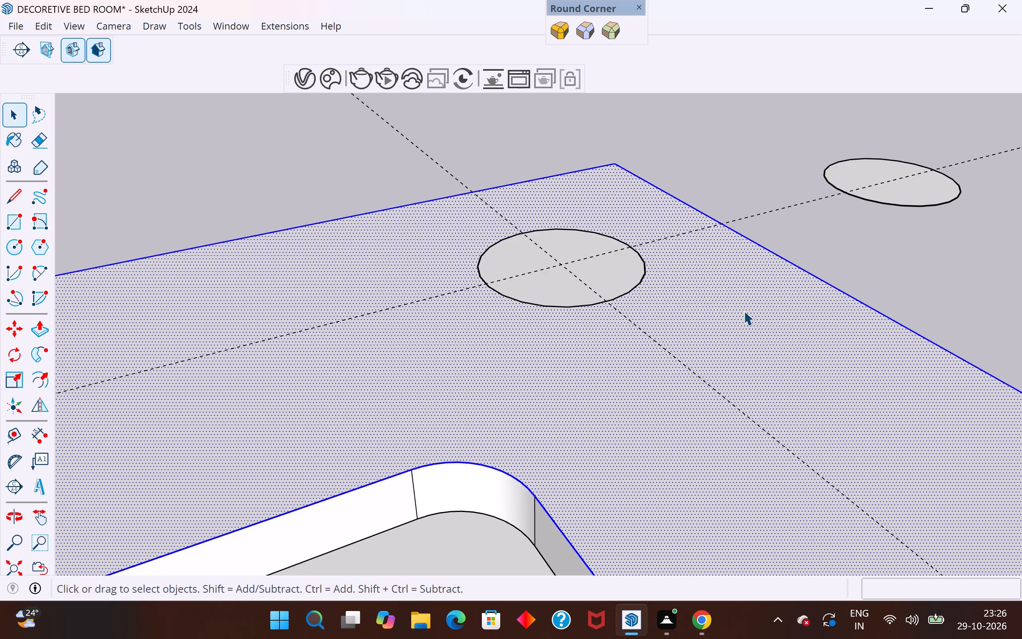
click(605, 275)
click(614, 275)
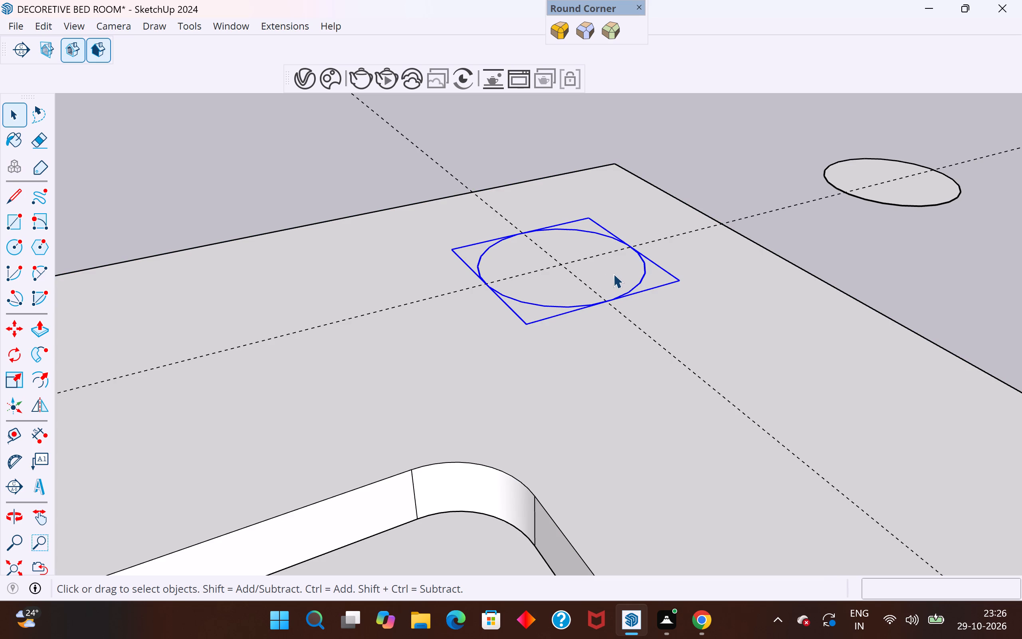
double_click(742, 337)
Inside the corner circle component, extrude the circle's underside about 1 7/16" downward.
middle_drag(635, 375, 655, 257)
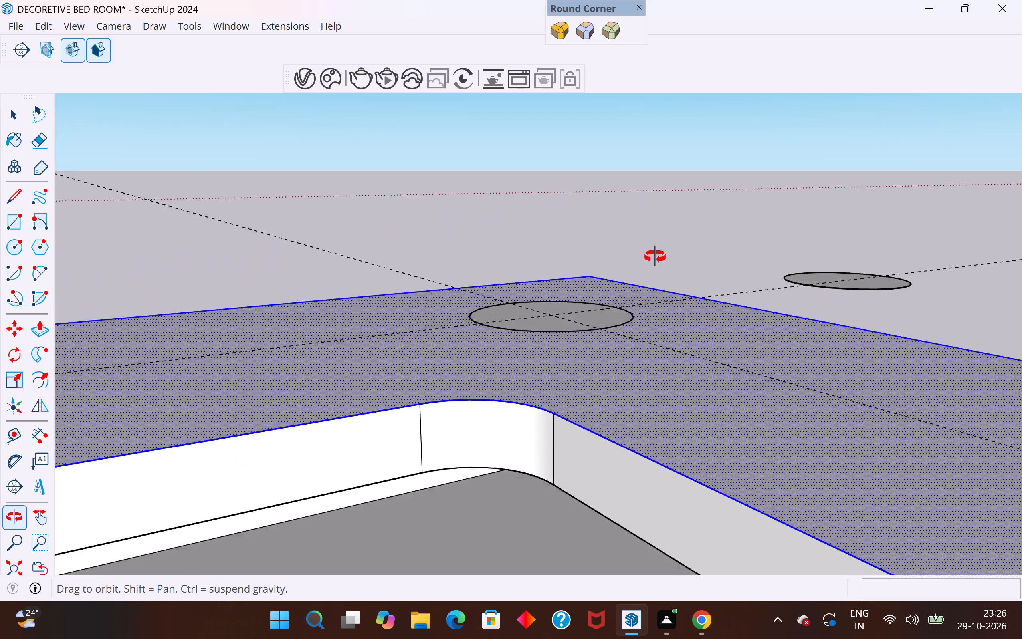
middle_drag(655, 257, 625, 143)
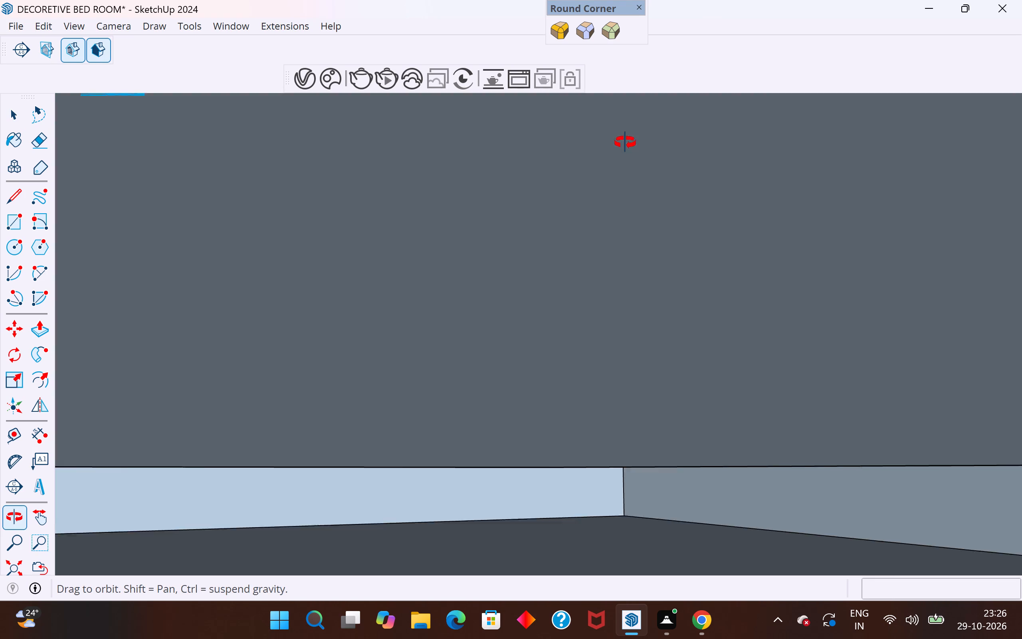
middle_drag(625, 143, 625, 155)
scroll(581, 411, up, 8)
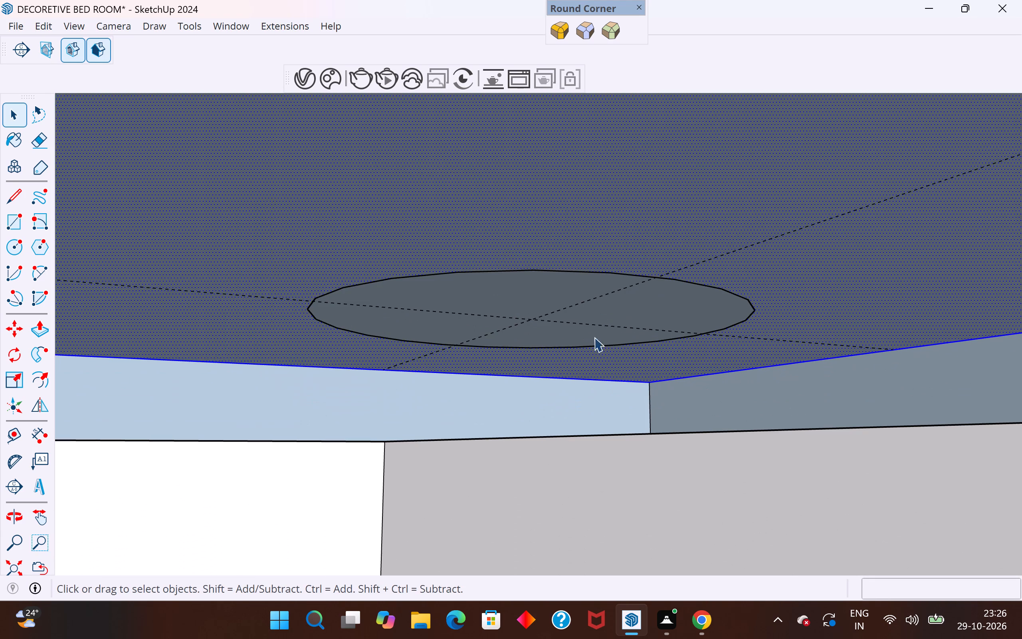
click(595, 334)
double_click(595, 334)
double_click(582, 333)
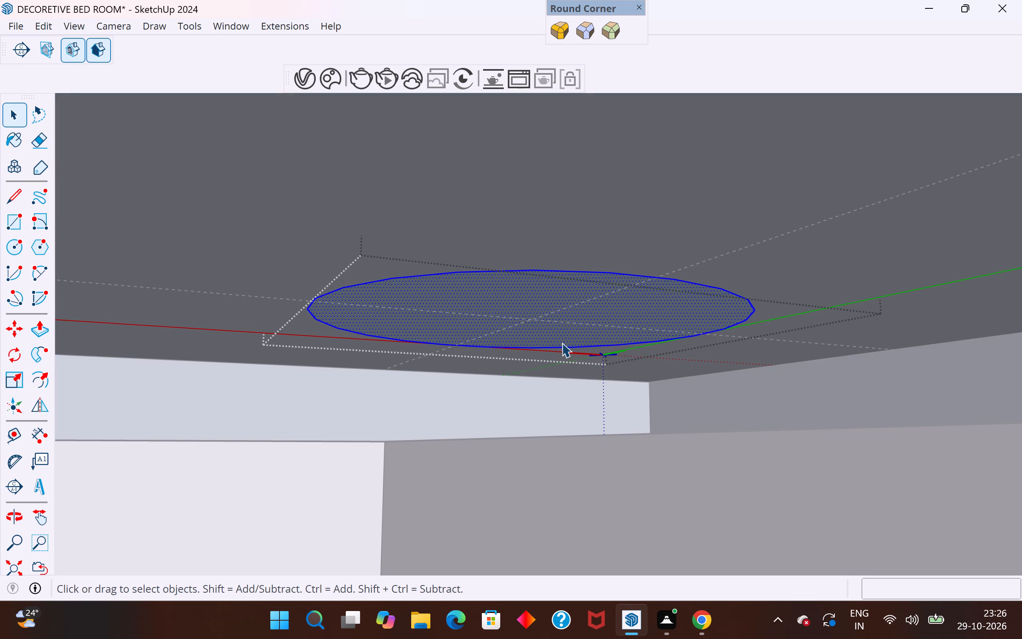
click(42, 332)
click(457, 323)
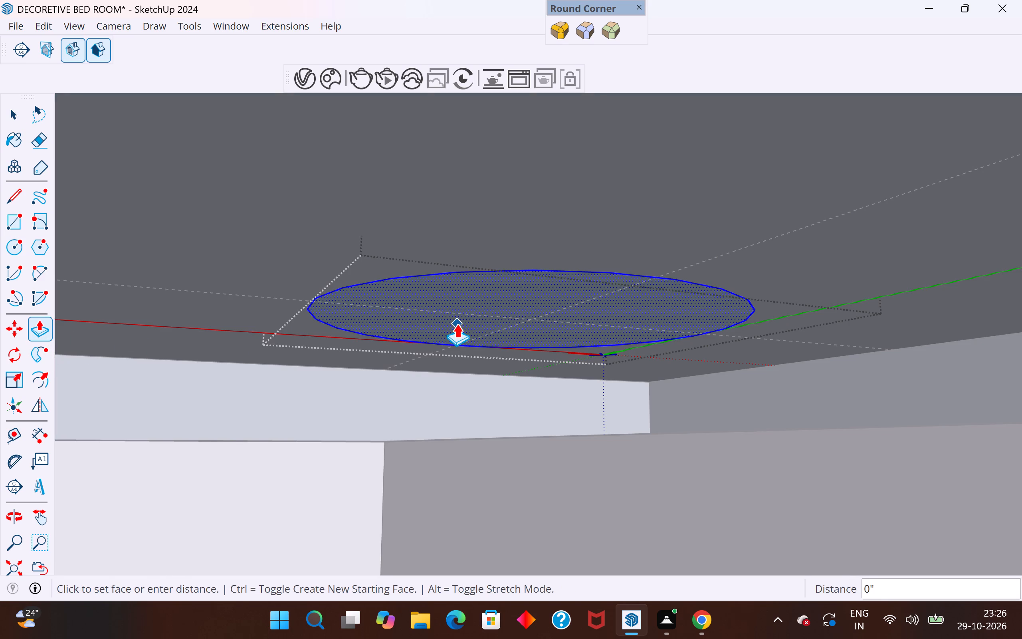
click(462, 381)
scroll(462, 381, down, 3)
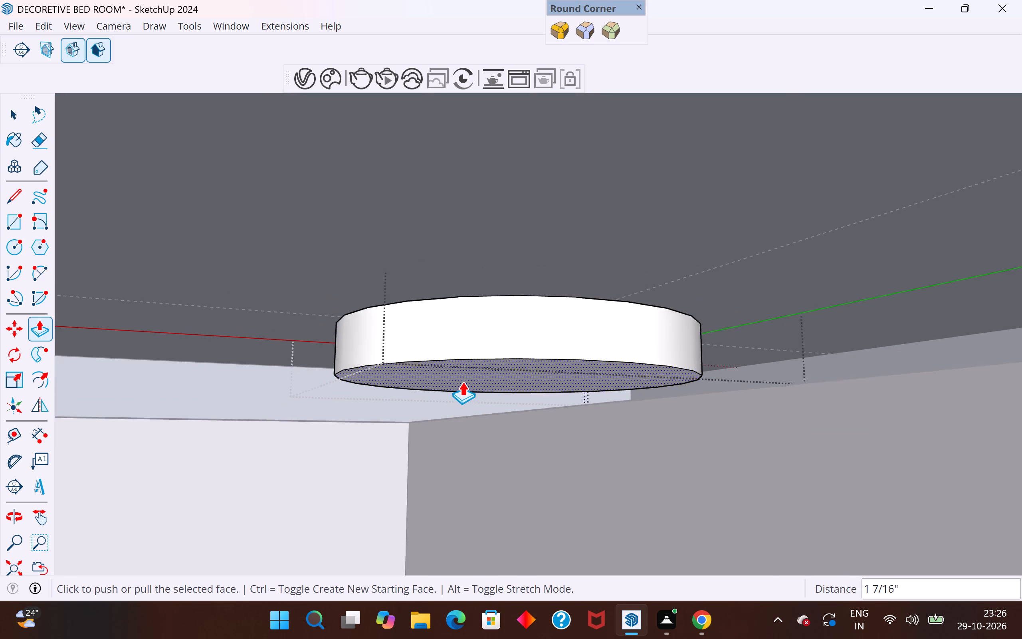
scroll(462, 381, down, 3)
Delete the top face of the extruded disc inside the corner circle component to open its recess.
middle_drag(462, 381, 579, 593)
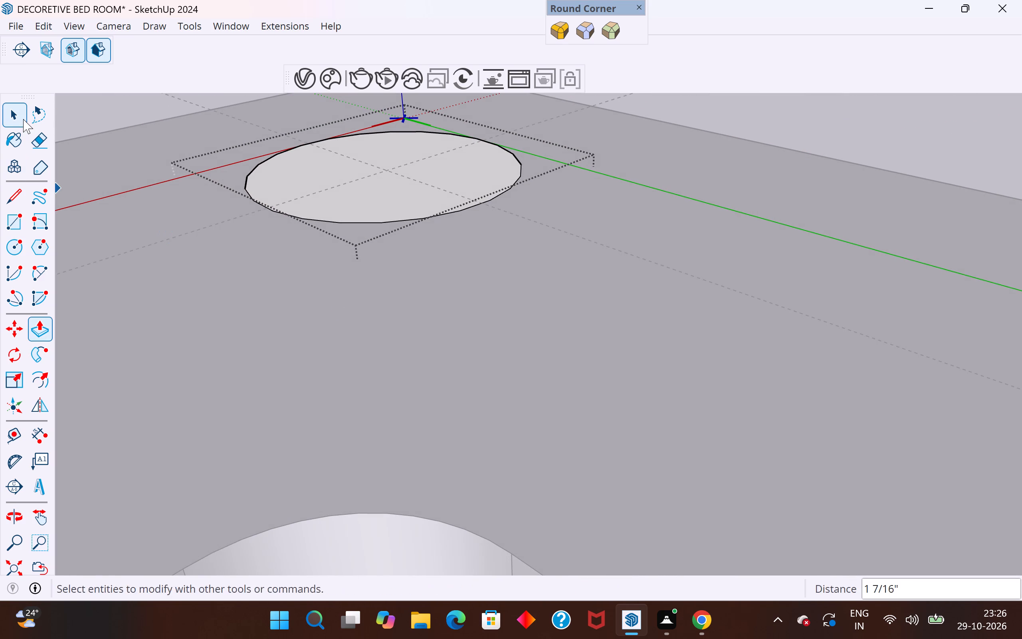
click(23, 119)
click(388, 179)
key(Delete)
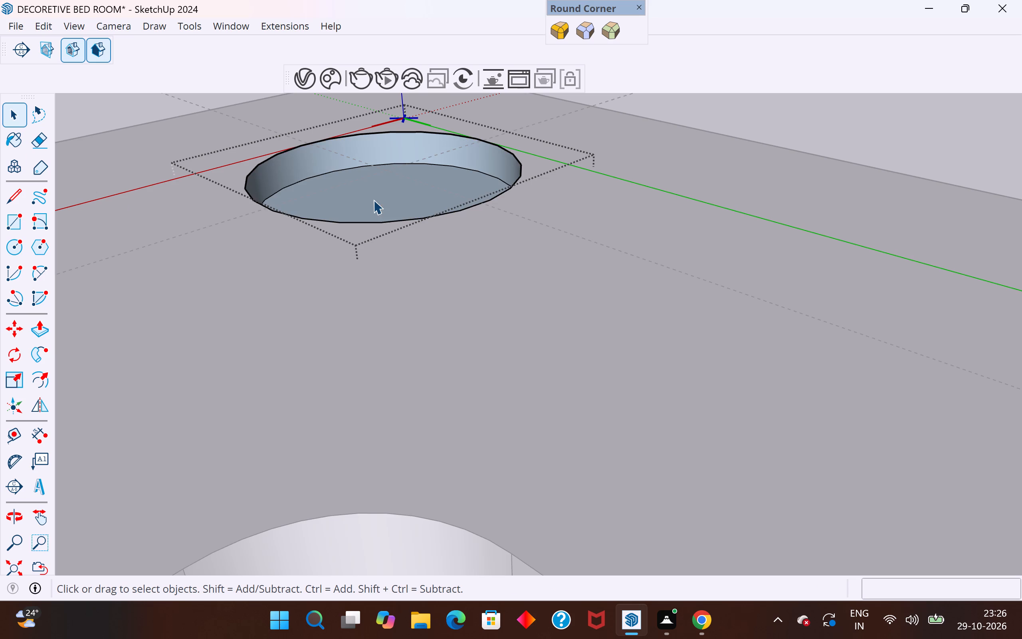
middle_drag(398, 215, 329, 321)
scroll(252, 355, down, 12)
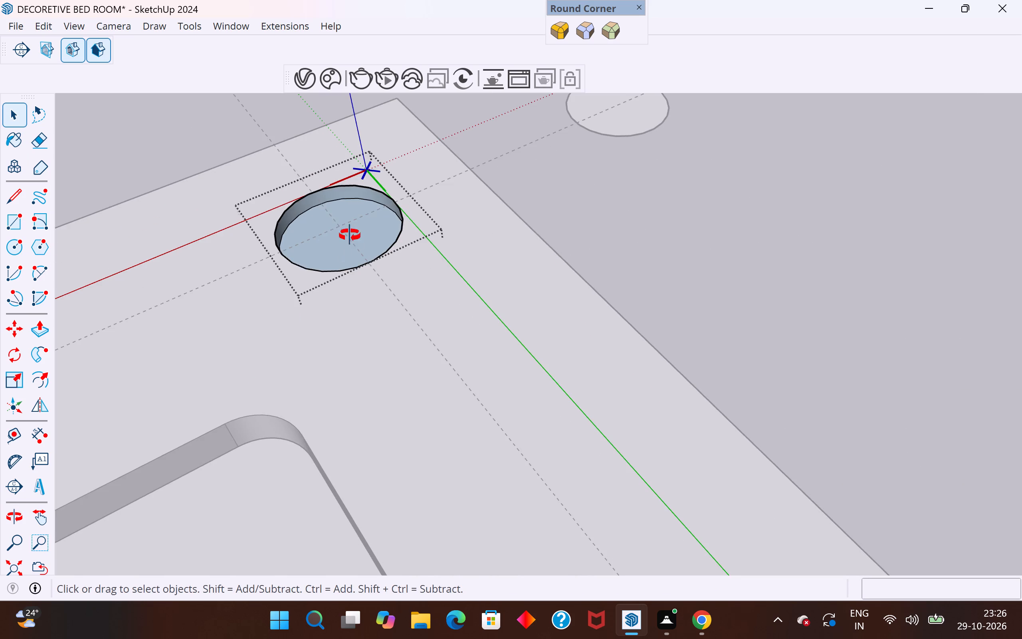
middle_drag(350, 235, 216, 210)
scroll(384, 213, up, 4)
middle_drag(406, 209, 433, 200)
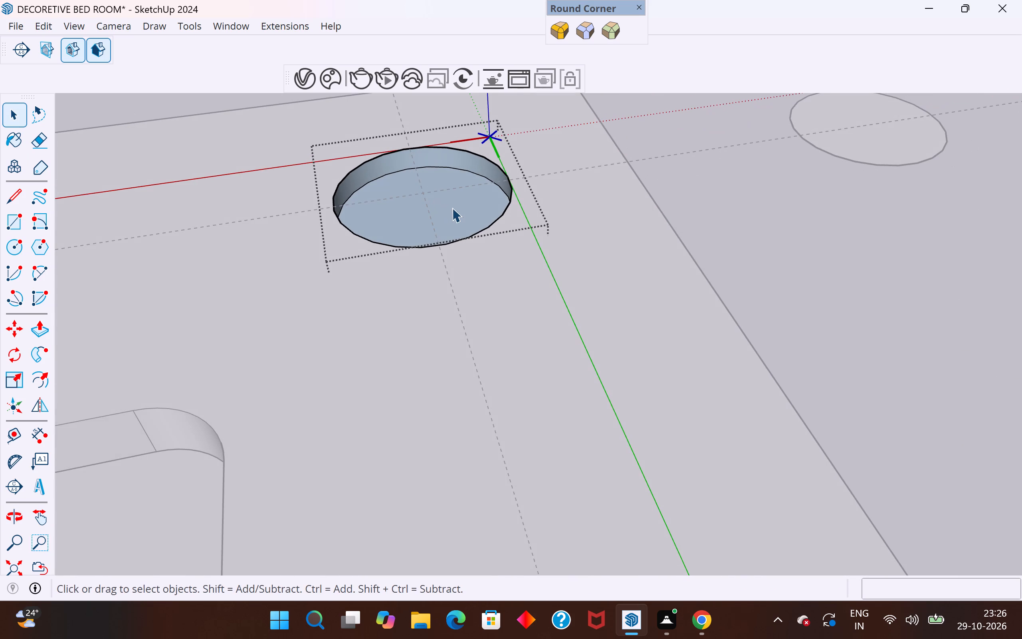
Undo the deletion of the disc's top face inside the corner circle component.
click(462, 209)
scroll(460, 210, up, 1)
click(517, 212)
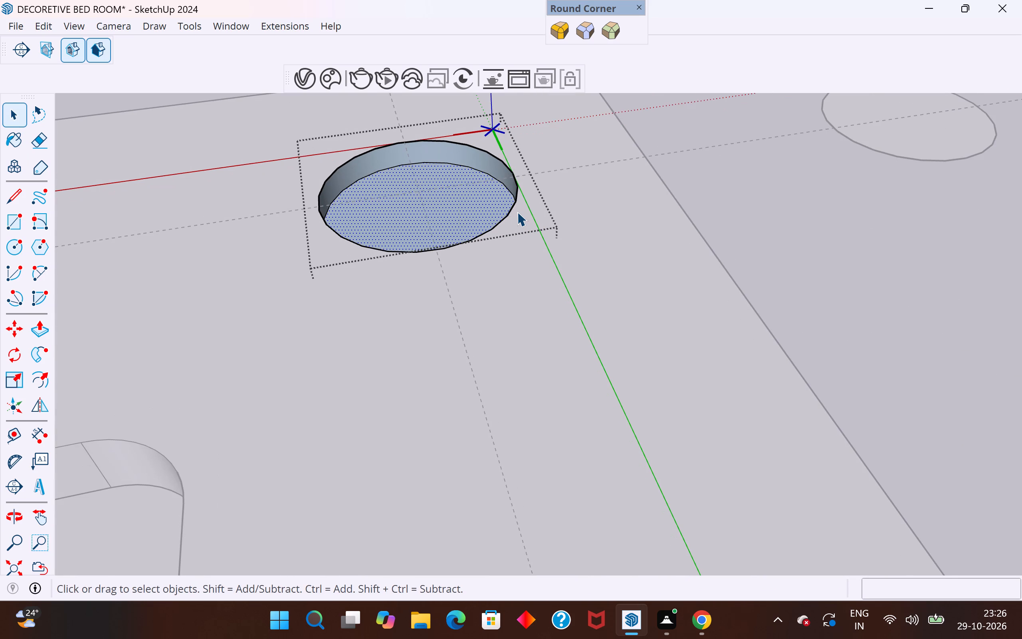
key(ctrl+z)
Offset the edge of the disc's top face slightly outward to form a narrow rim ring inside the component.
click(489, 198)
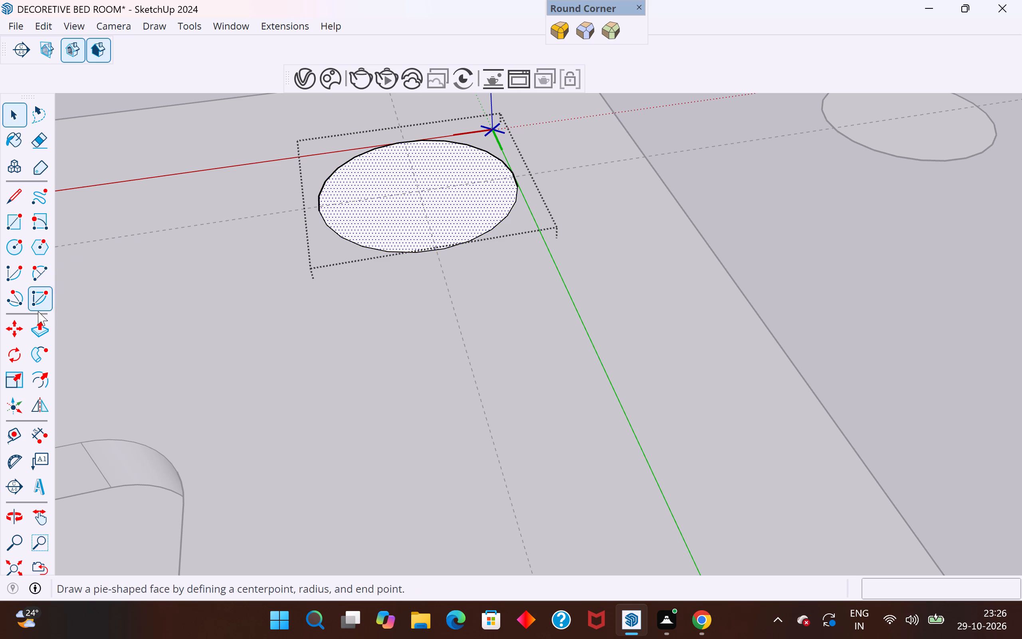
click(48, 385)
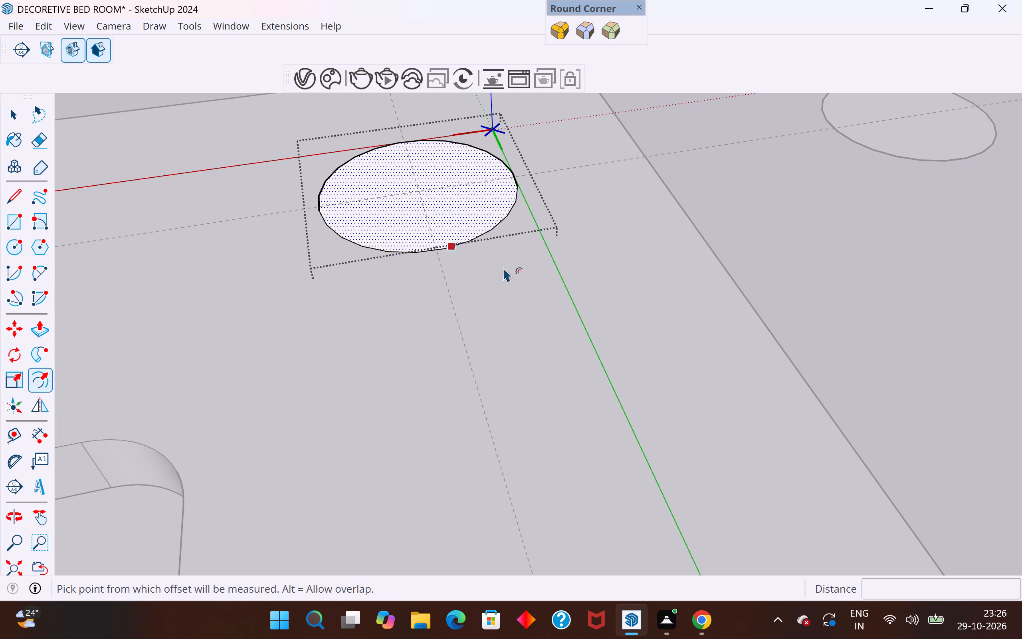
drag(495, 226, 503, 232)
click(16, 117)
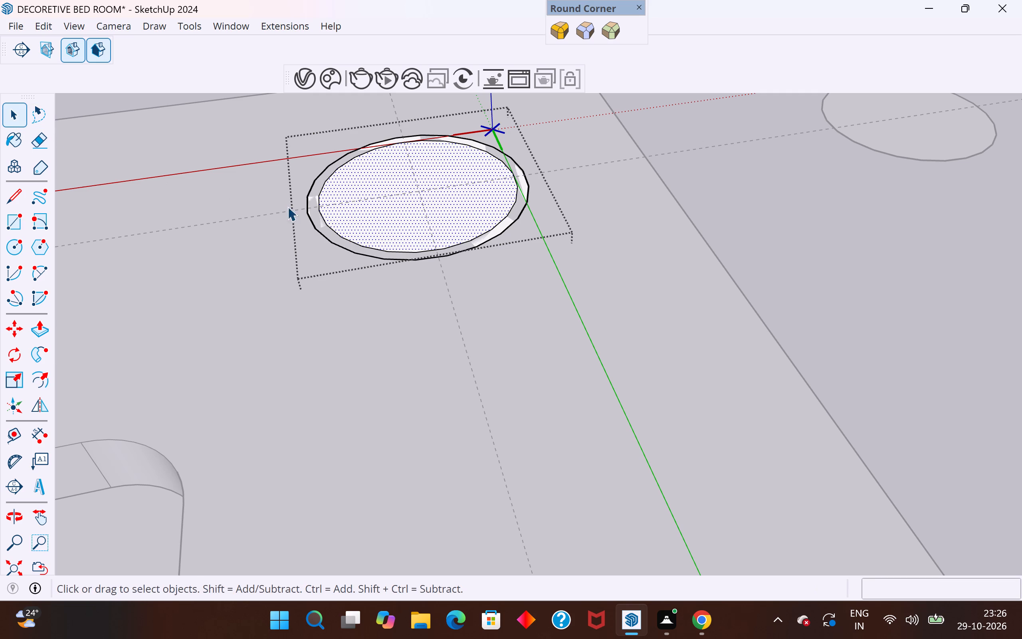
middle_drag(331, 224, 369, 120)
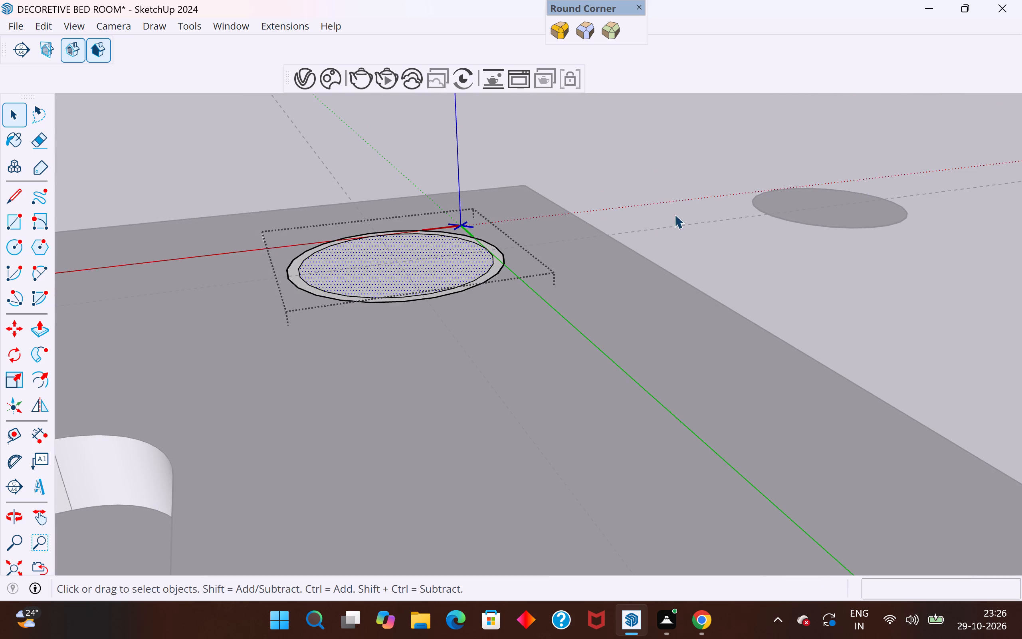
click(704, 193)
Inside the corner circle component, push the inner circular face about 1 5/16" into the slab and close the component.
scroll(475, 261, up, 1)
middle_click(475, 260)
click(446, 264)
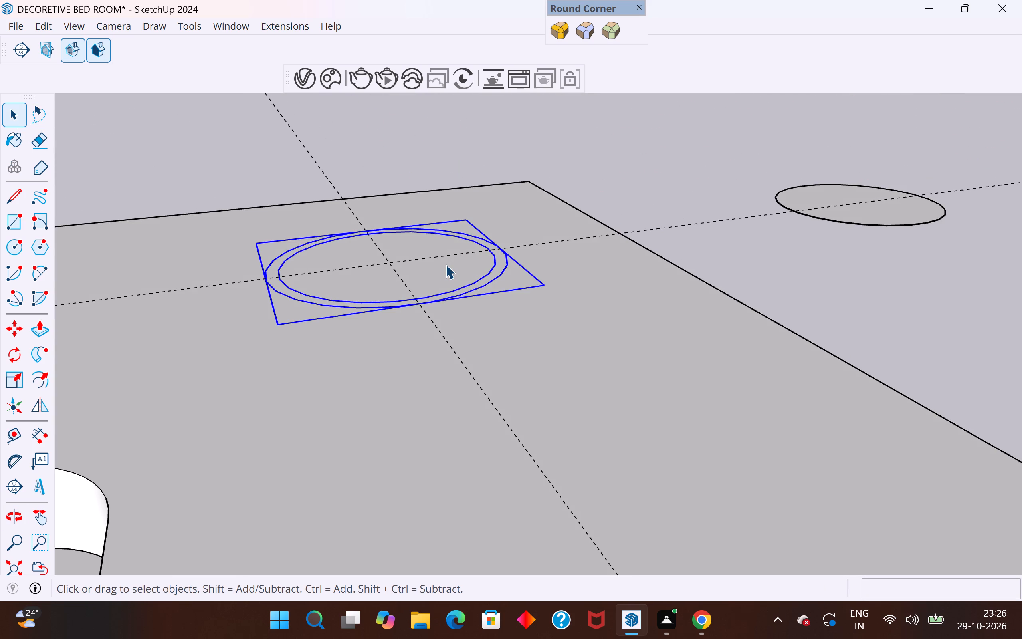
double_click(446, 264)
click(446, 264)
click(368, 280)
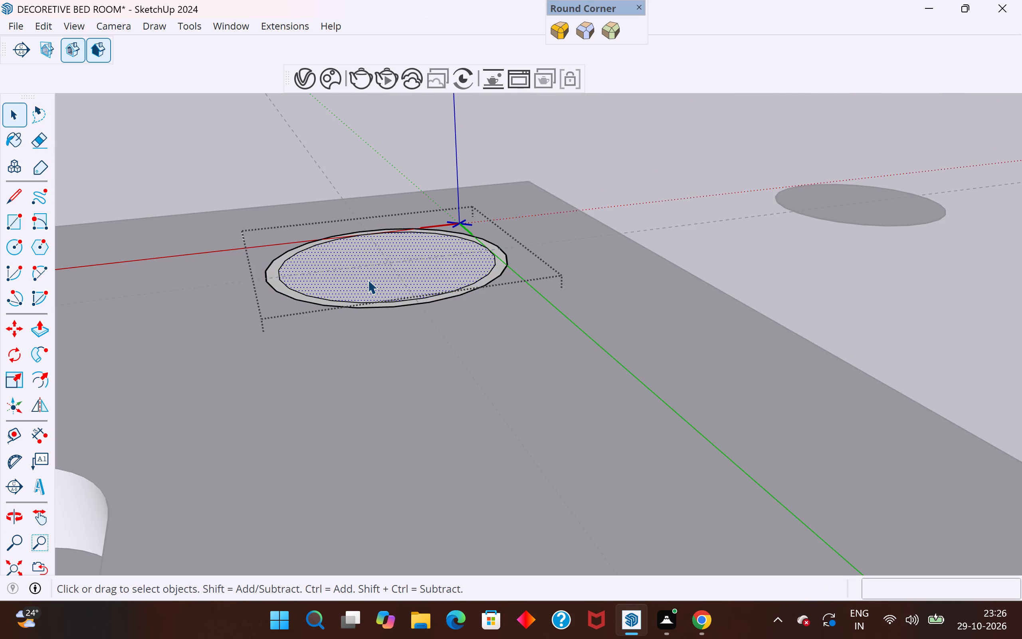
click(42, 336)
click(353, 278)
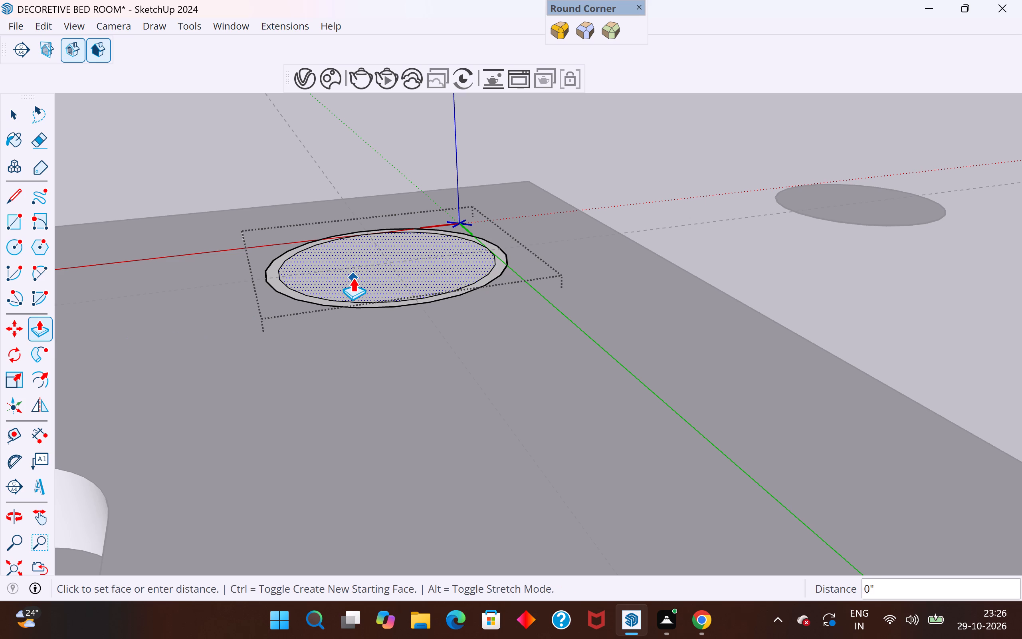
click(356, 304)
click(22, 112)
click(226, 151)
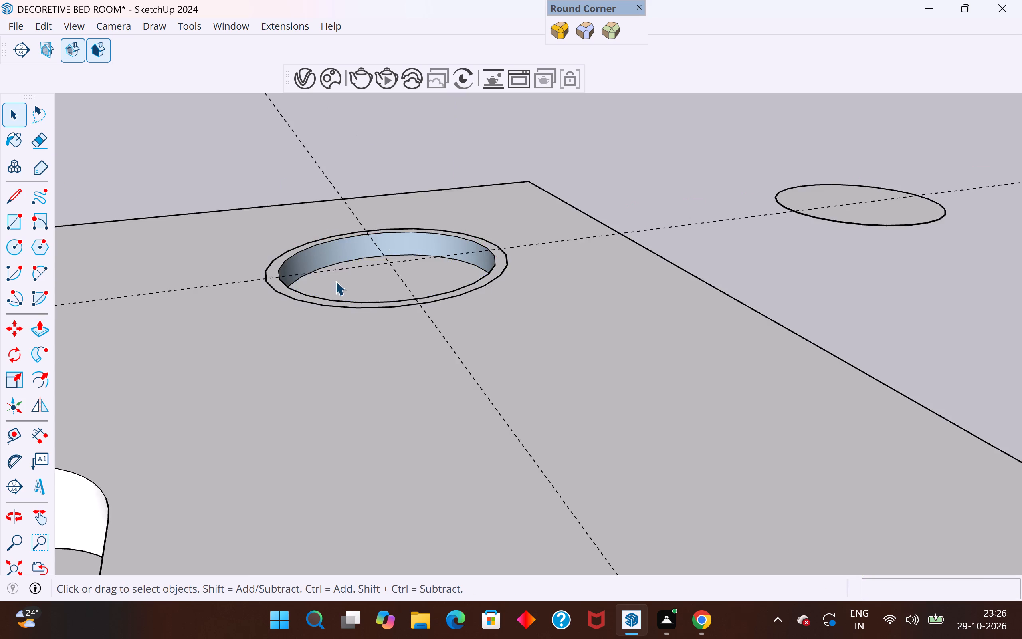
Inside the corner circle component, extrude the rim ring about 1/4" above the slab surface and close the component.
scroll(332, 305, down, 5)
middle_drag(425, 289, 365, 338)
scroll(466, 242, up, 7)
middle_drag(478, 257, 460, 236)
scroll(478, 257, up, 1)
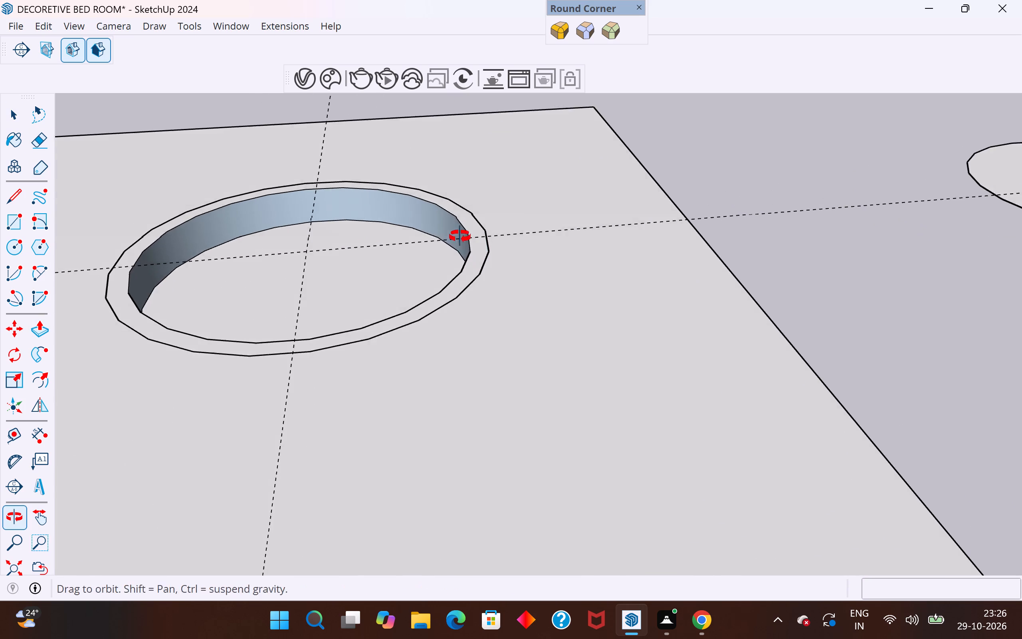
middle_drag(460, 236, 456, 232)
click(475, 249)
double_click(475, 247)
click(477, 241)
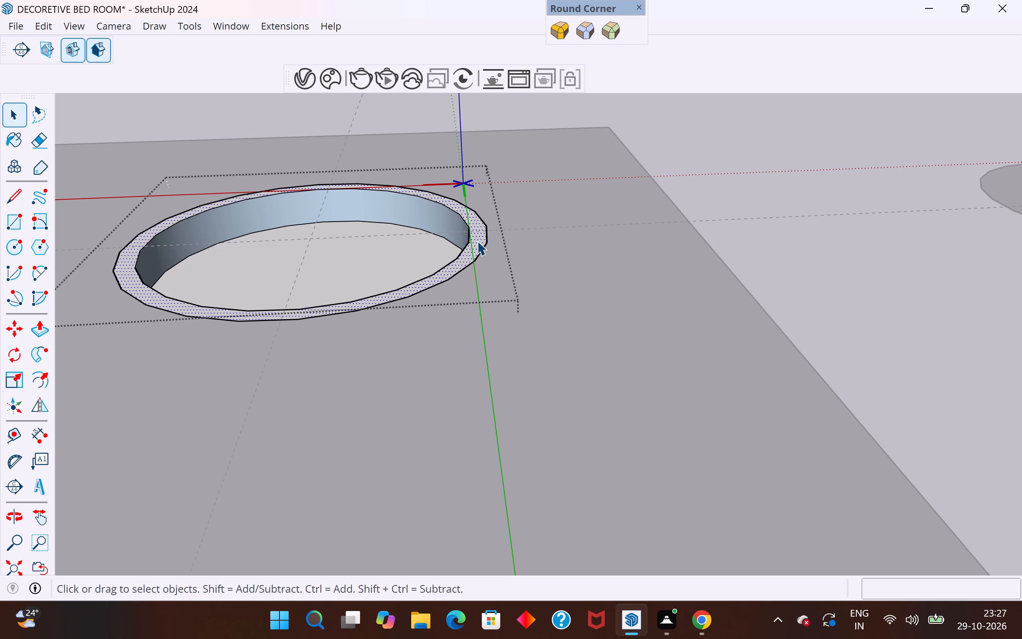
click(42, 327)
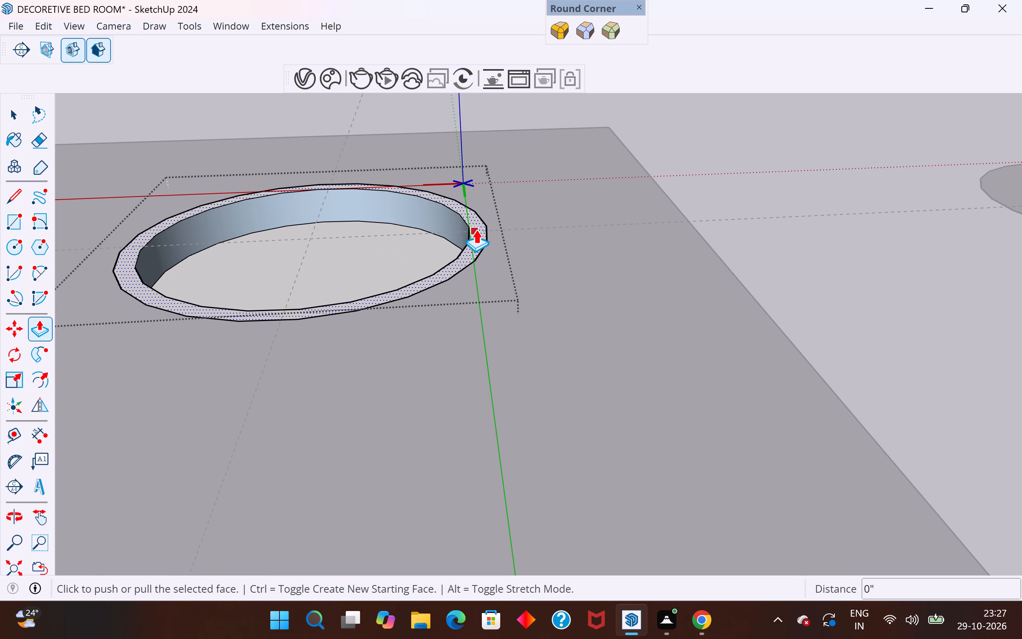
click(476, 229)
click(477, 223)
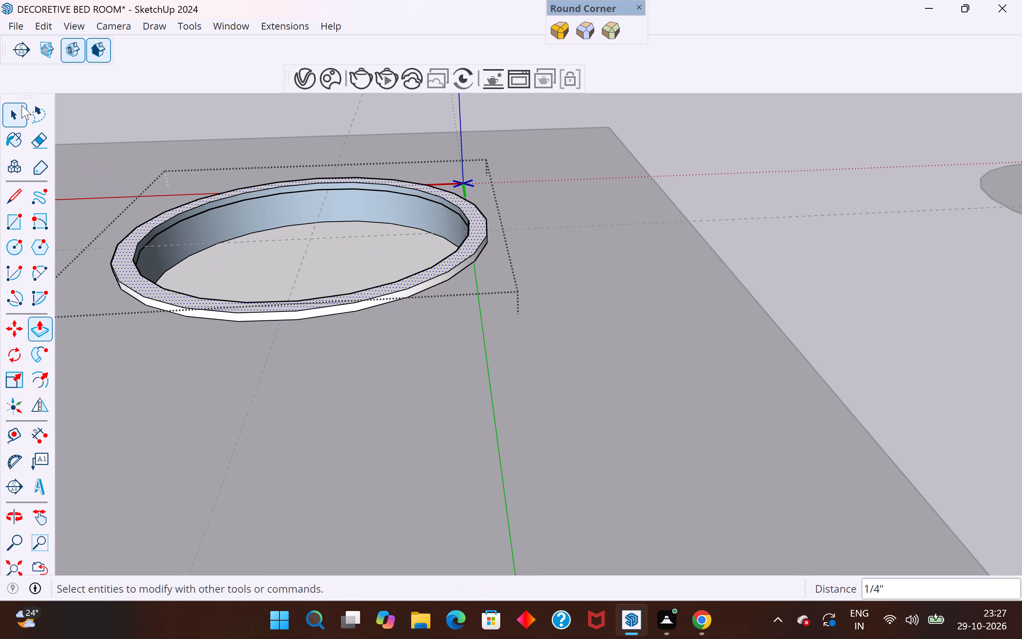
click(21, 104)
click(139, 117)
Delete the plain circle components at the slab's other three border corners.
scroll(448, 266, down, 6)
middle_drag(637, 253, 311, 371)
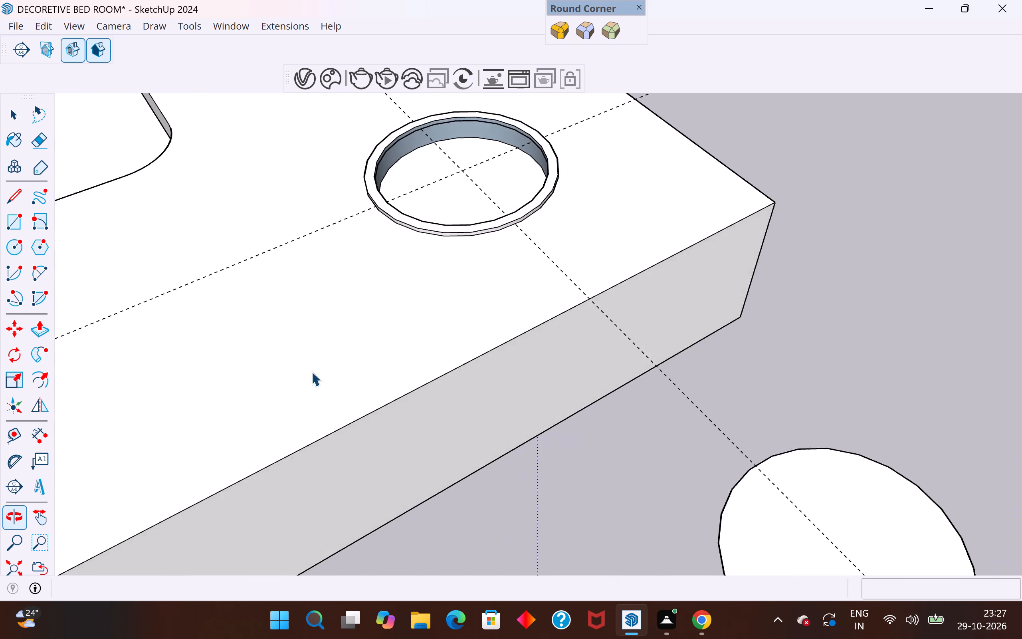
middle_drag(311, 371, 303, 372)
scroll(685, 325, down, 13)
middle_drag(732, 325, 642, 376)
scroll(659, 347, down, 12)
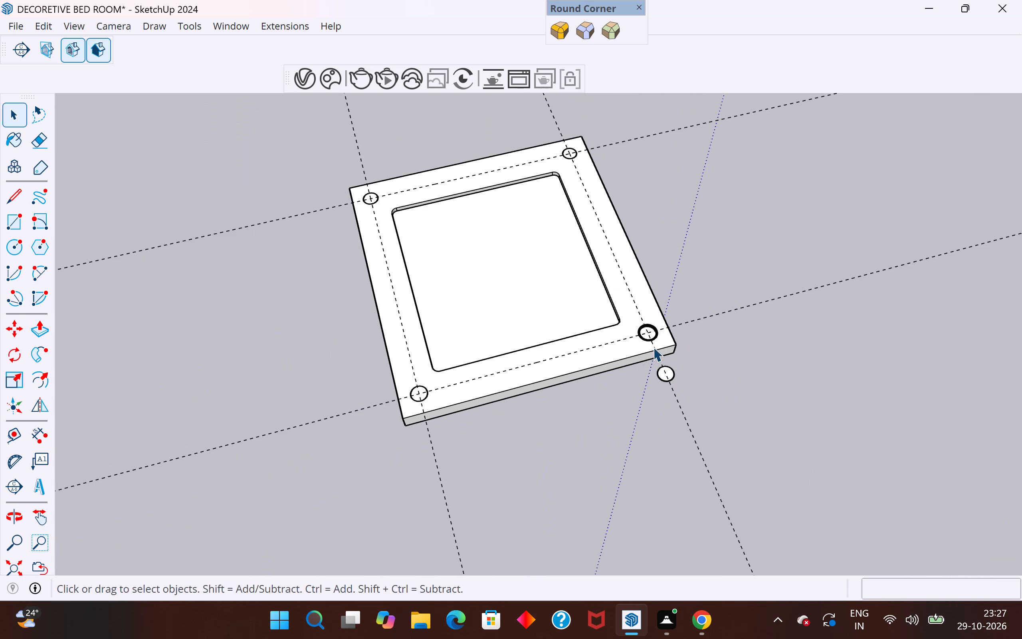
scroll(695, 316, up, 8)
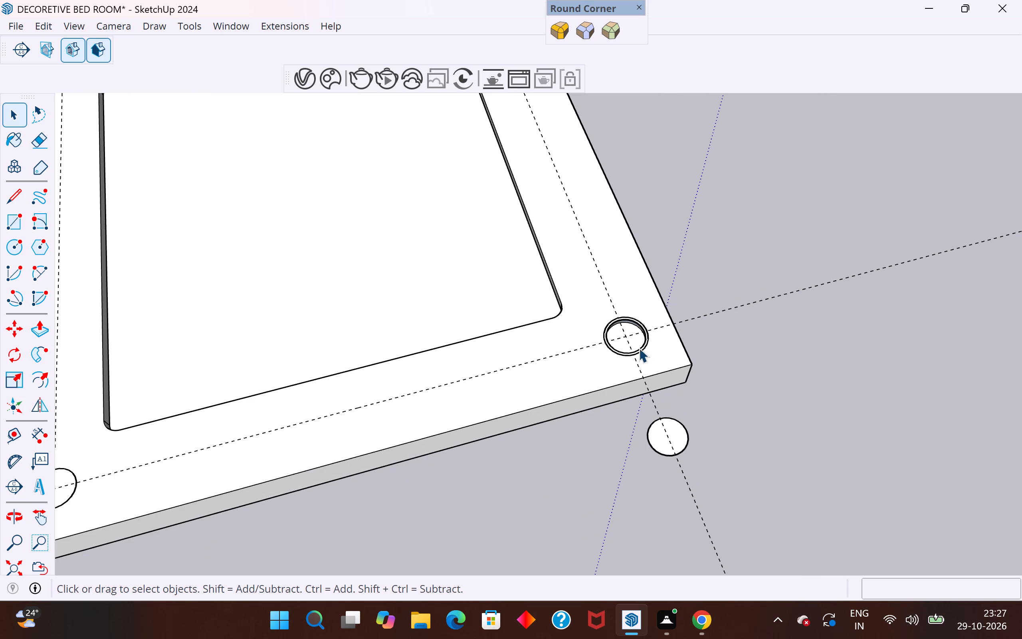
click(643, 344)
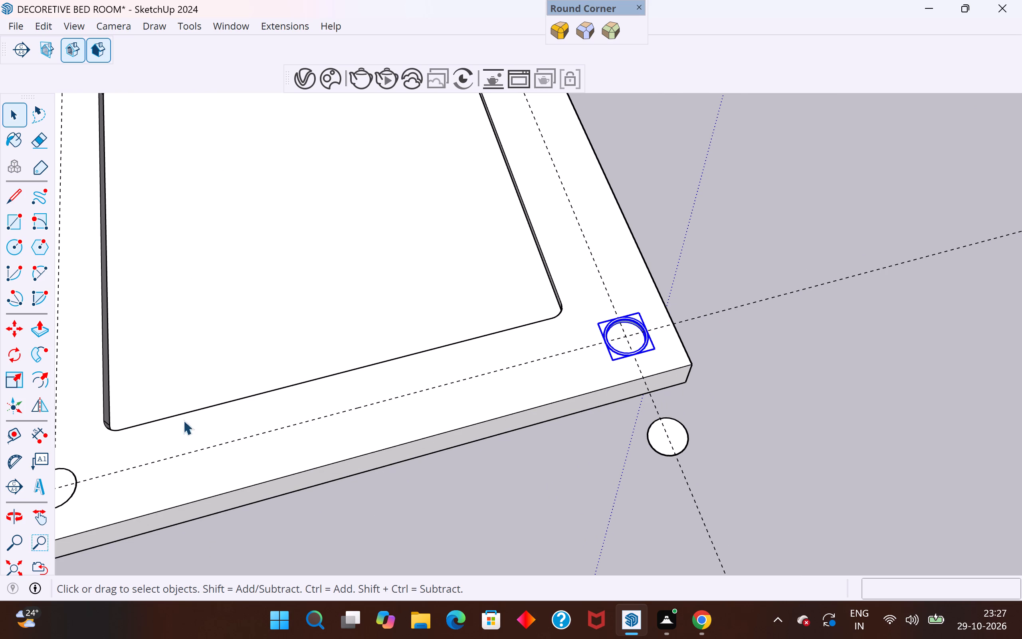
scroll(863, 310, down, 5)
click(385, 423)
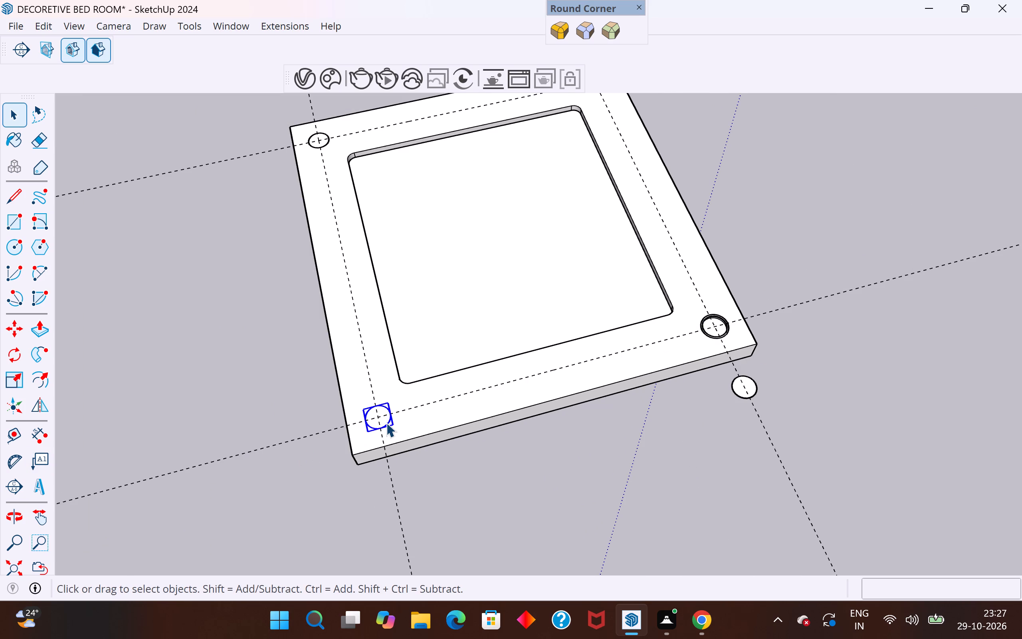
key(Delete)
scroll(392, 516, down, 5)
scroll(351, 232, up, 7)
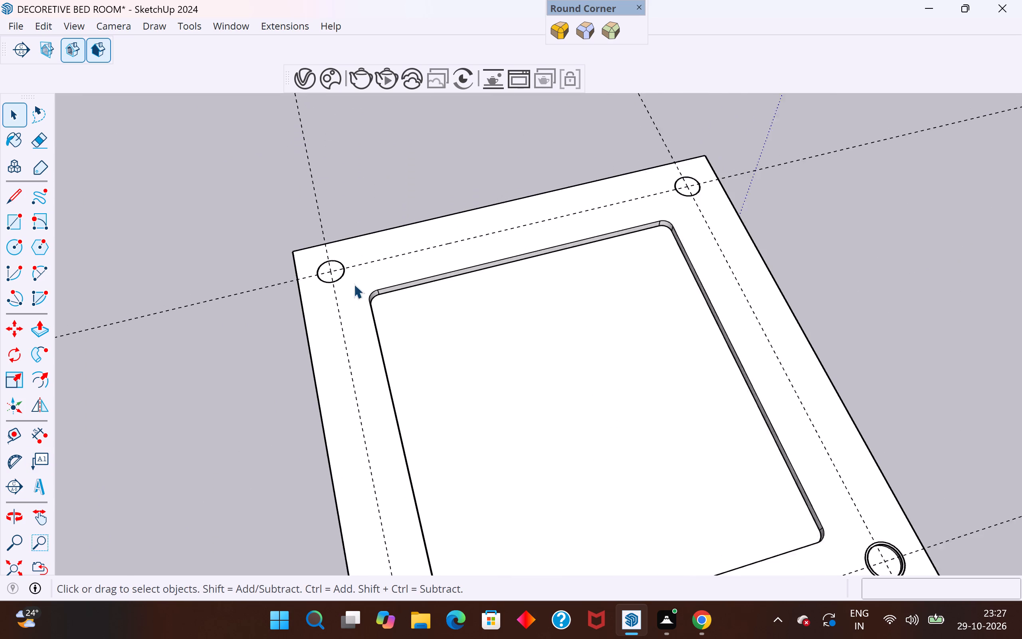
scroll(354, 284, up, 1)
click(340, 269)
key(Delete)
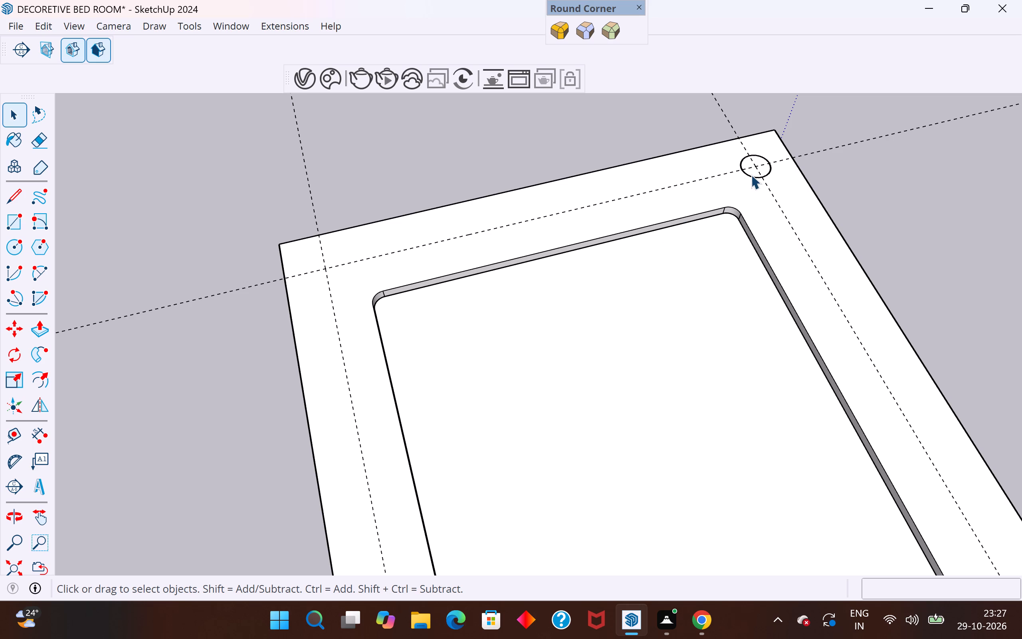
click(751, 174)
key(Delete)
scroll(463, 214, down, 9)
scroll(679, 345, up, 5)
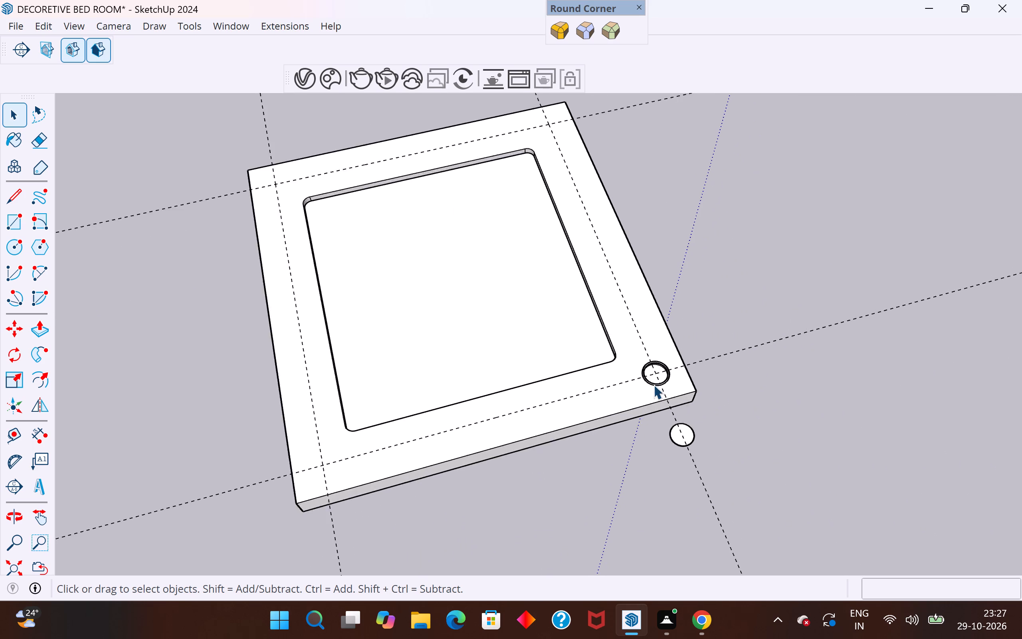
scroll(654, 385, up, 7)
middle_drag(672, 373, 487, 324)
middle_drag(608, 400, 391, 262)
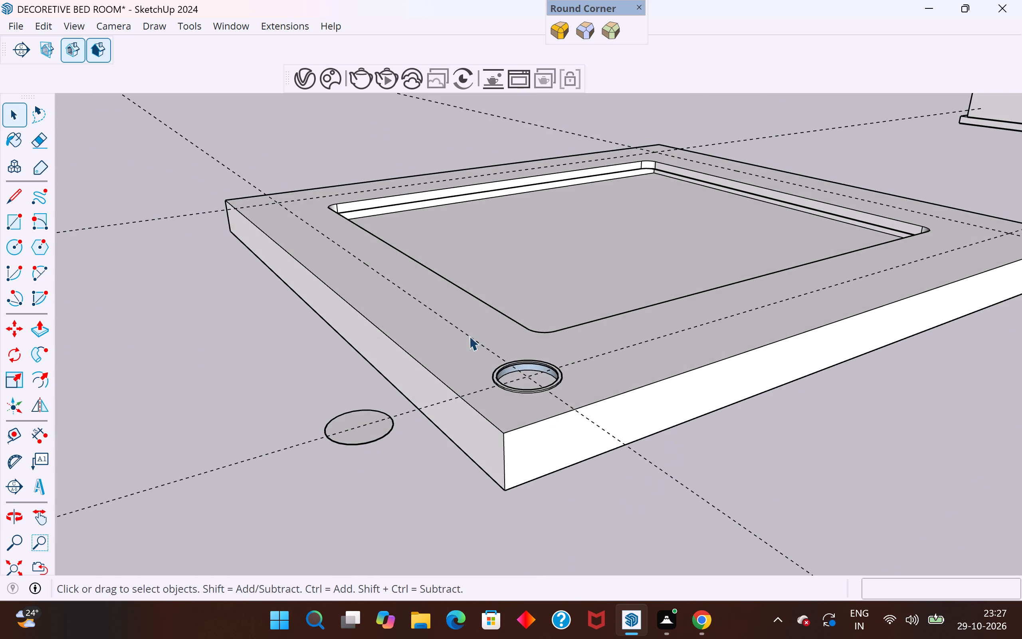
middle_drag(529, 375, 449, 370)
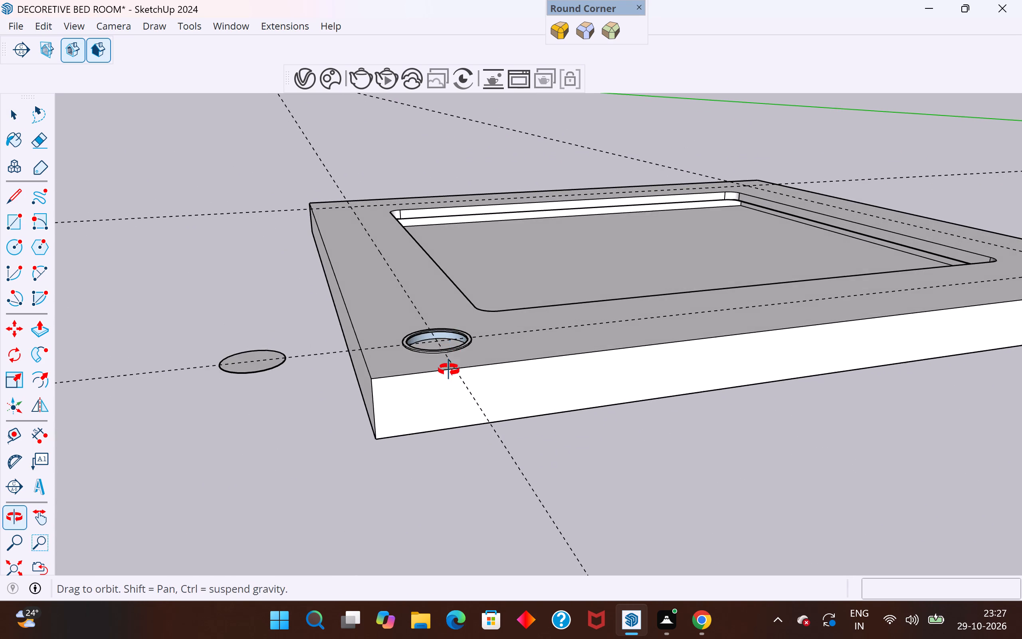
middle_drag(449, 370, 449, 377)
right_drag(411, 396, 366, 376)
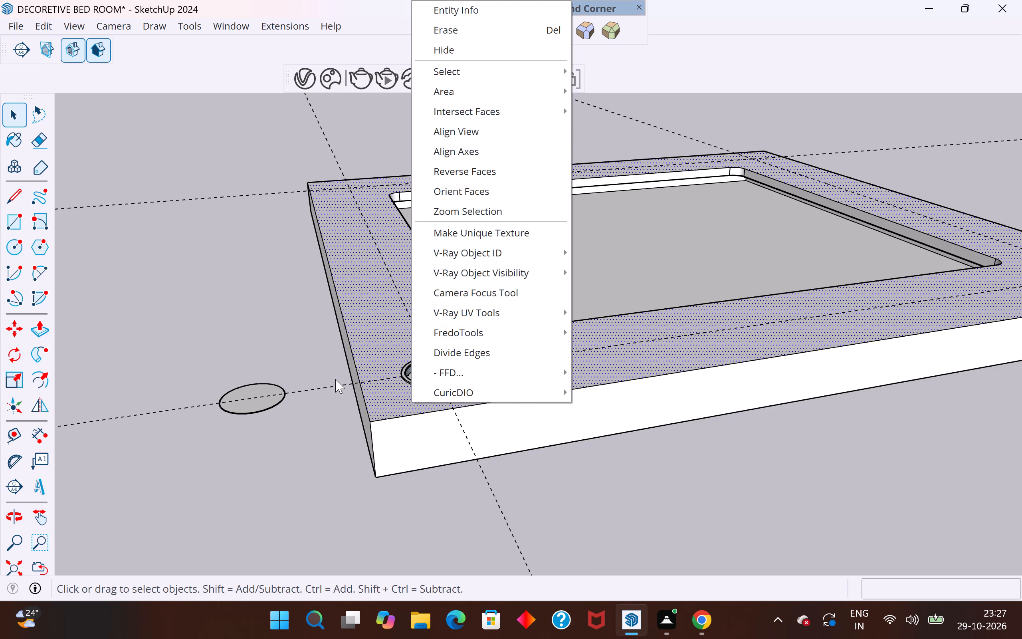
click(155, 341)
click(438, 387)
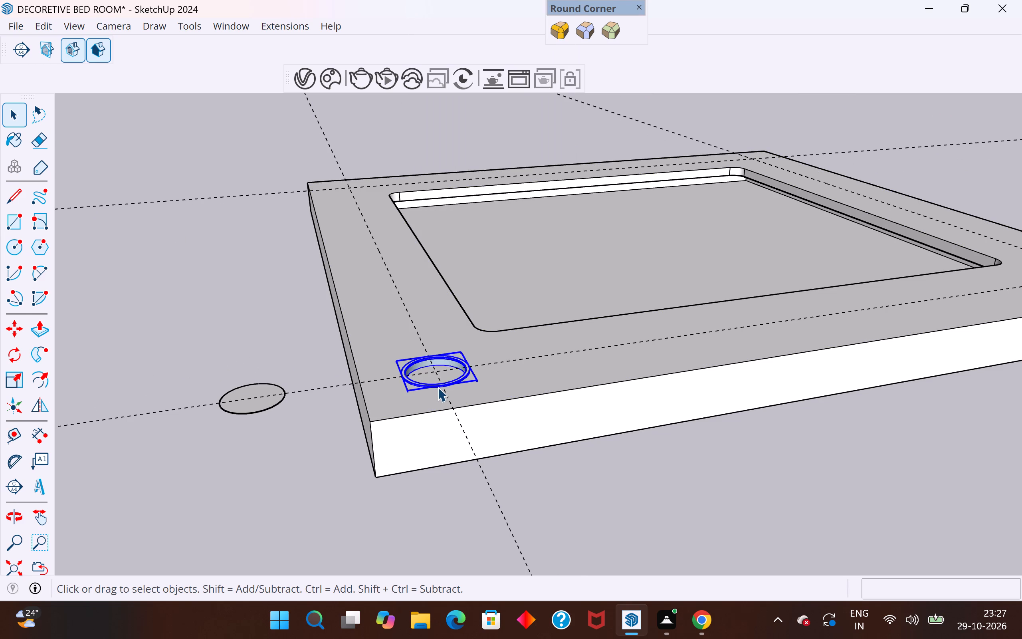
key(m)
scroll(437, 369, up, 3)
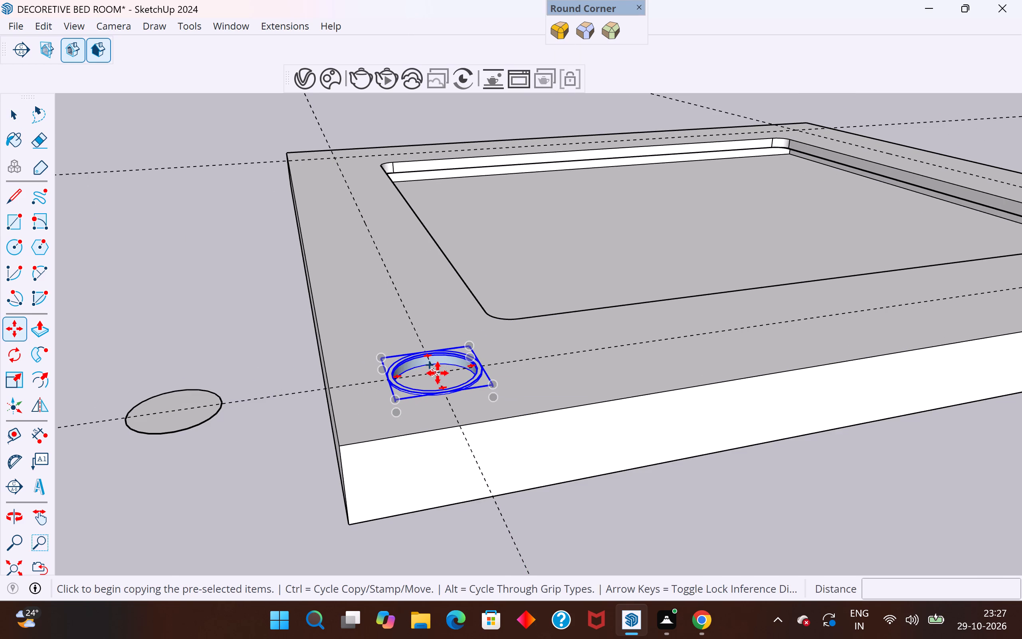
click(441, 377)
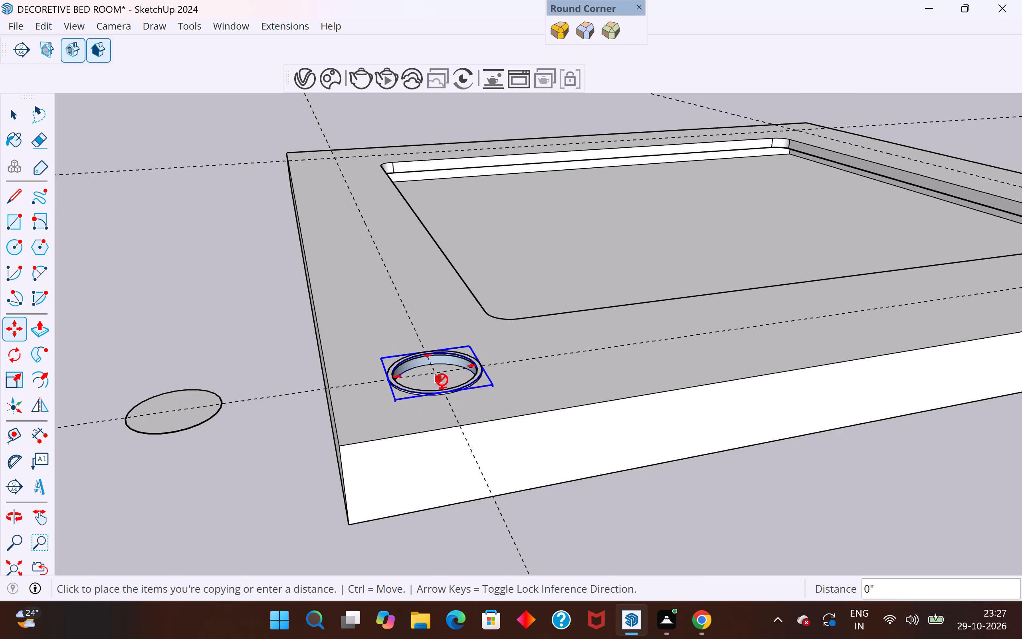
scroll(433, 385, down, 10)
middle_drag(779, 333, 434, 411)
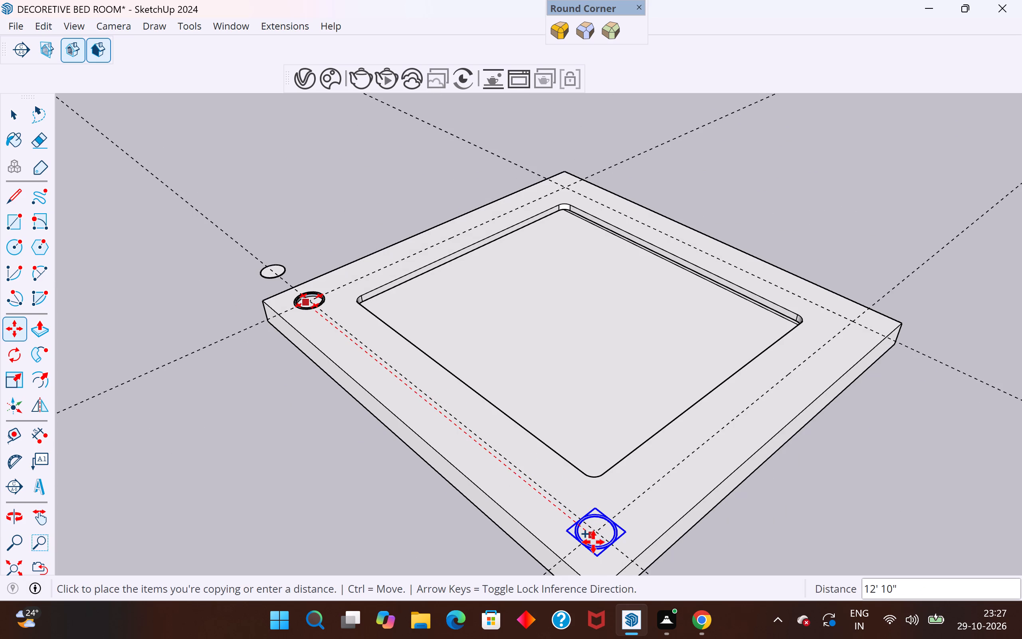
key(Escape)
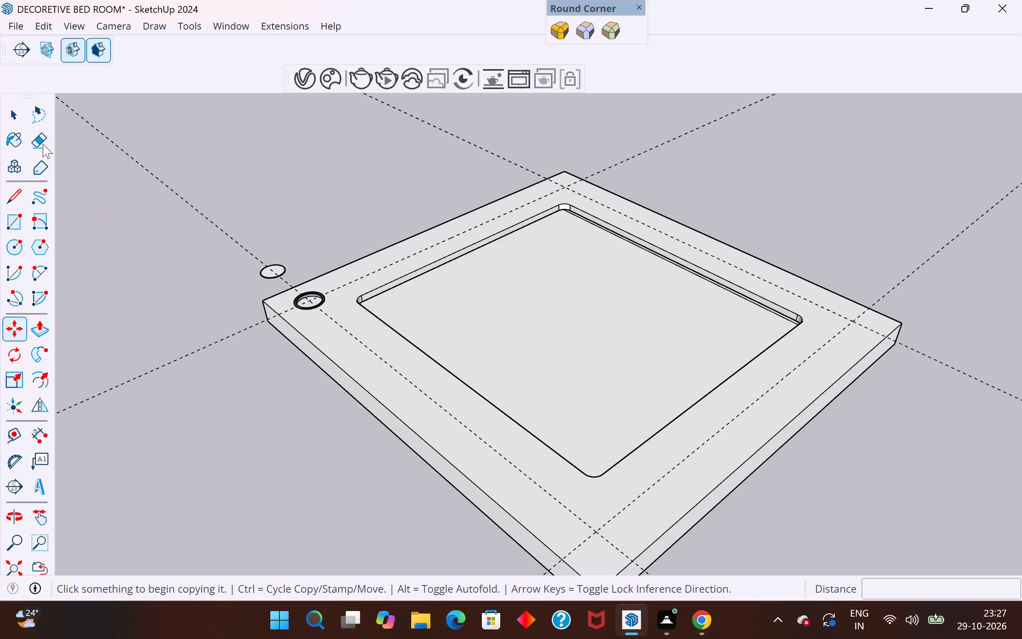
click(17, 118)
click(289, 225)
Copy the recessed ring component from its centre to the guide intersection at the adjacent border corner, 12' 10" away.
click(314, 306)
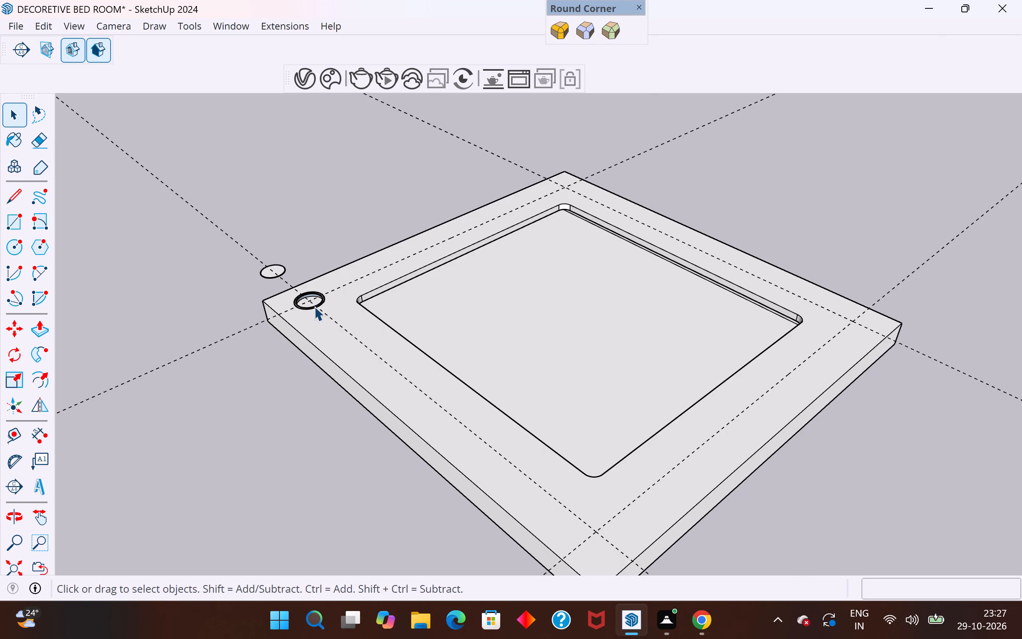
scroll(510, 272, down, 5)
middle_drag(463, 367, 689, 382)
scroll(482, 417, up, 1)
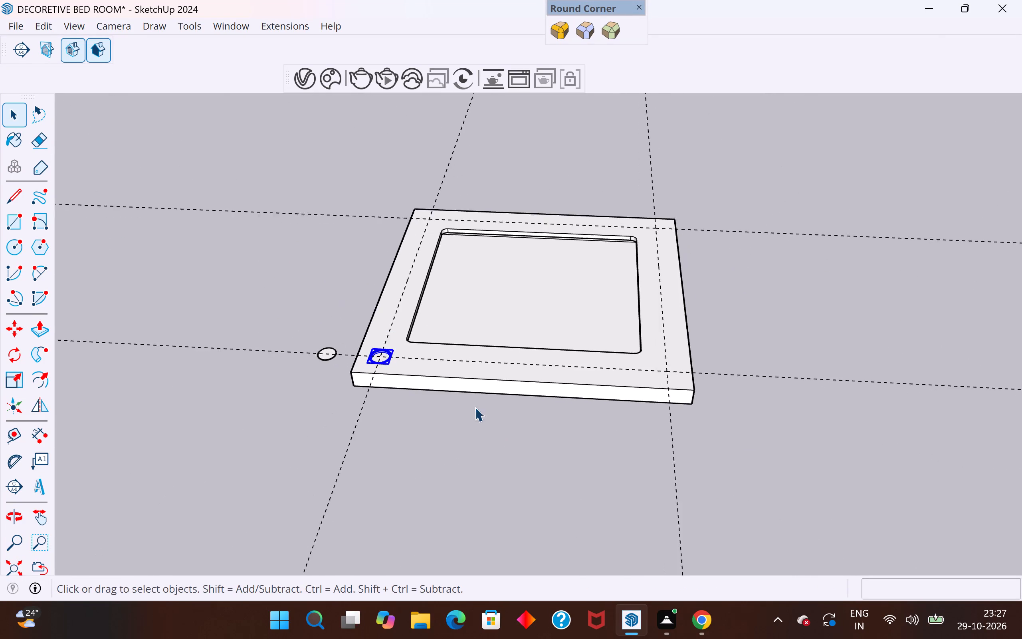
scroll(475, 407, up, 3)
middle_drag(437, 382, 616, 451)
scroll(626, 446, up, 3)
key(m)
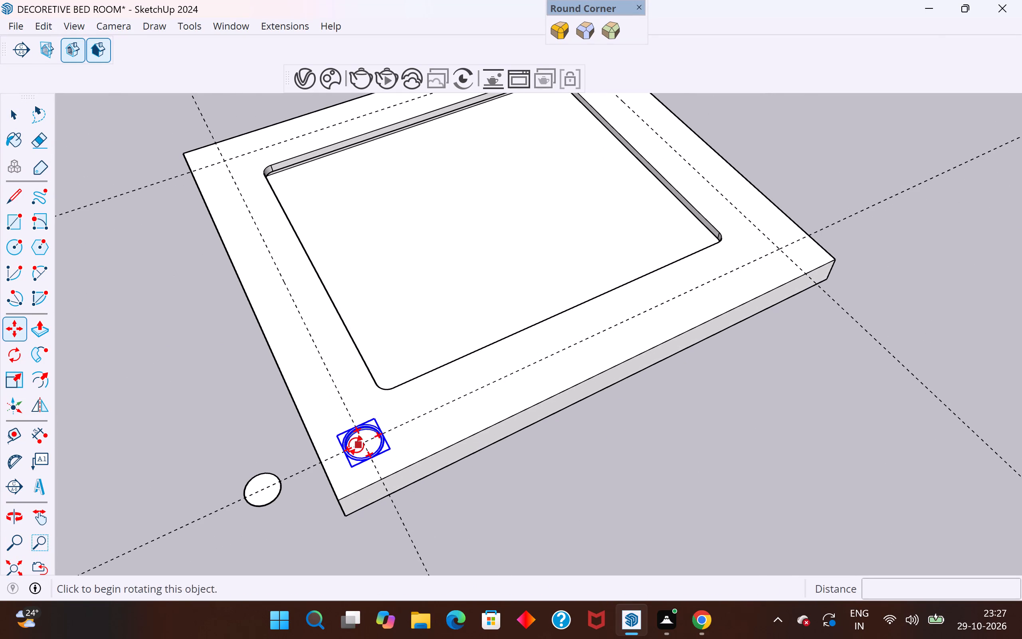
scroll(380, 431, up, 3)
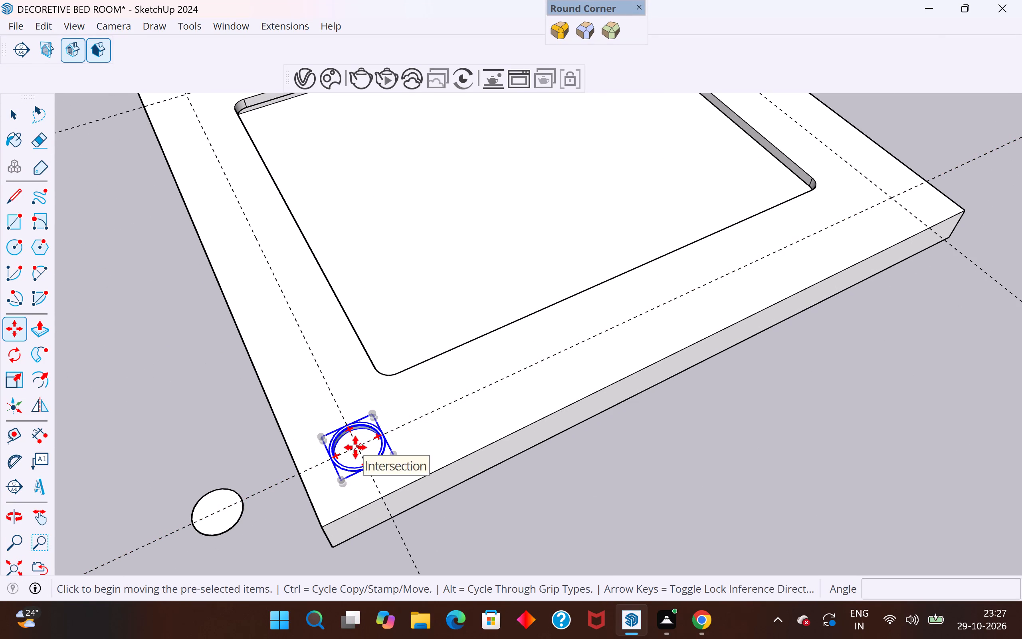
click(361, 447)
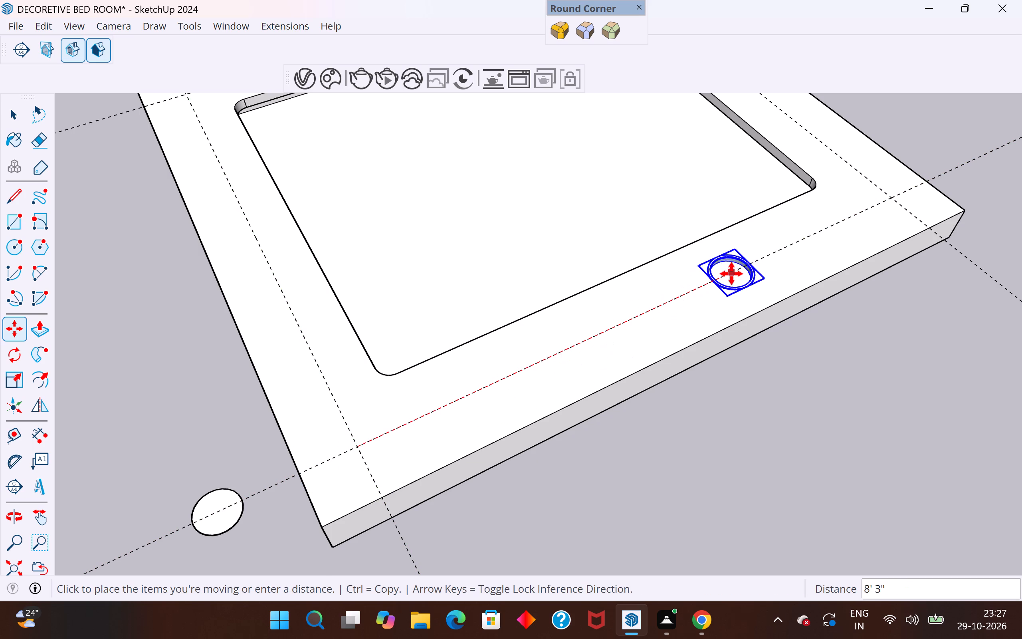
click(889, 194)
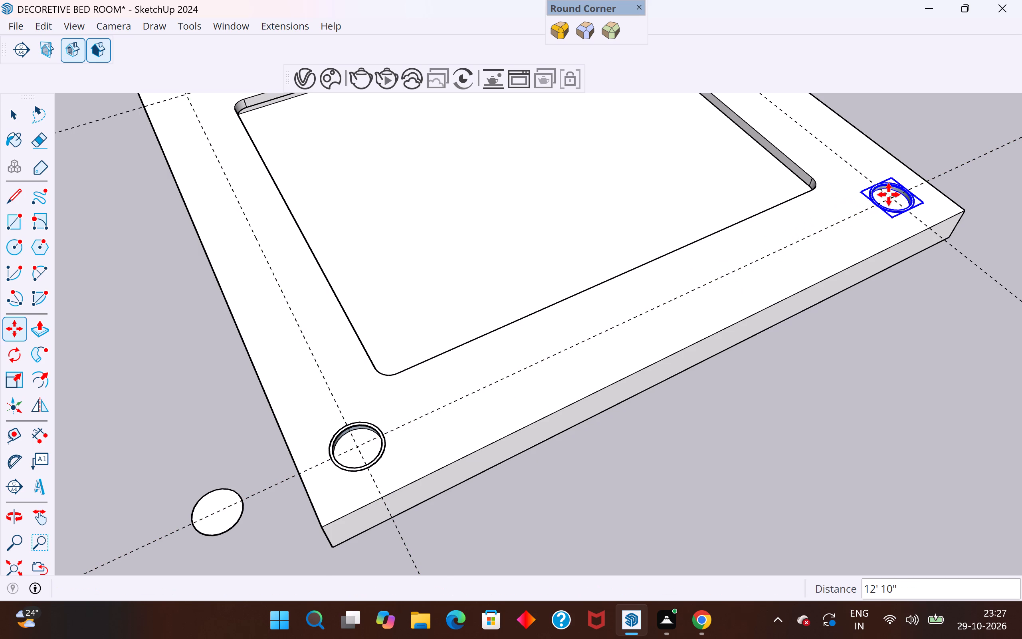
Copy the two recessed ring components together about 11' 7" along the border guides to the guide intersections at the slab's opposite two corners.
click(20, 109)
click(142, 262)
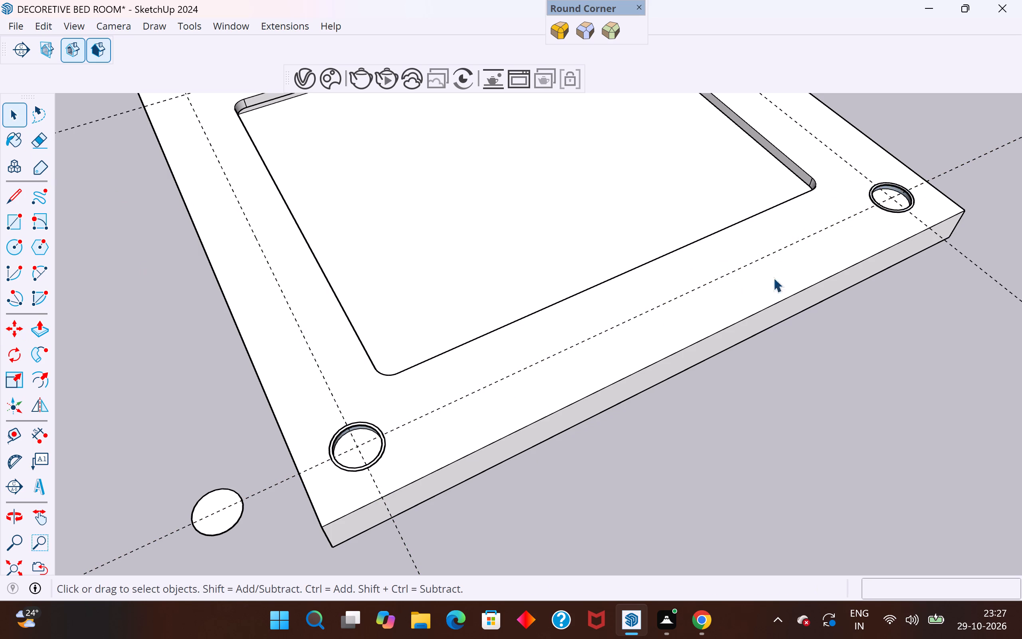
scroll(805, 265, down, 5)
middle_drag(855, 269, 458, 141)
scroll(873, 446, up, 3)
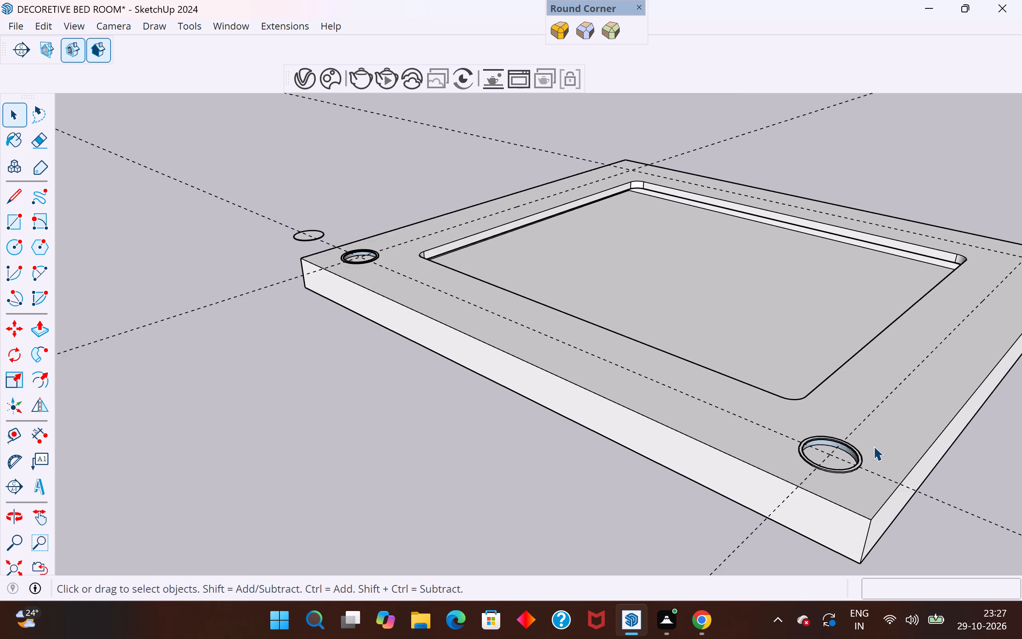
middle_drag(873, 446, 387, 460)
scroll(667, 267, down, 3)
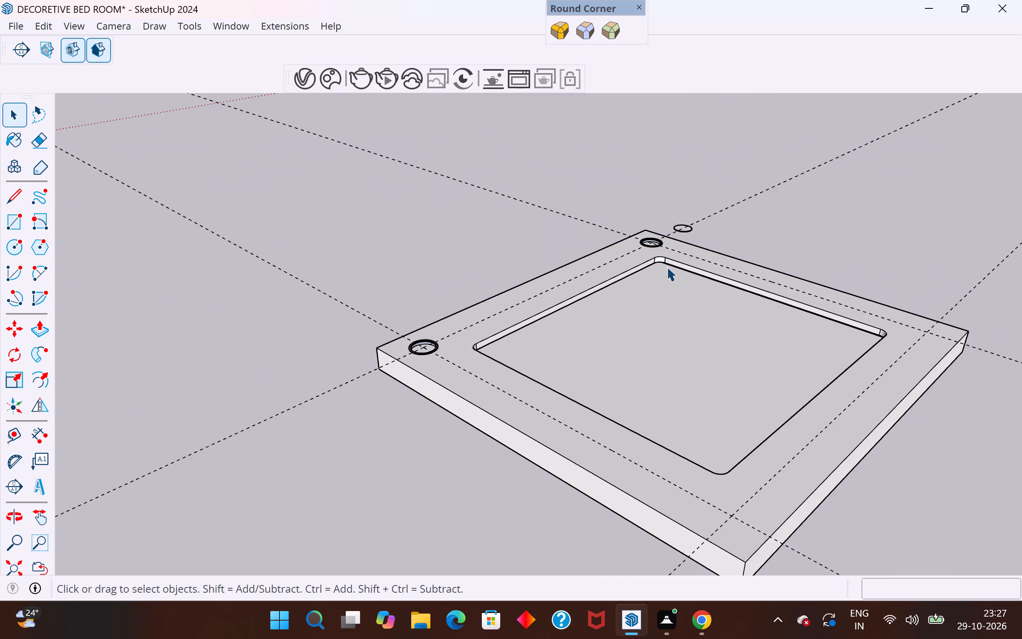
scroll(667, 267, down, 9)
middle_drag(802, 385, 855, 425)
scroll(769, 333, up, 11)
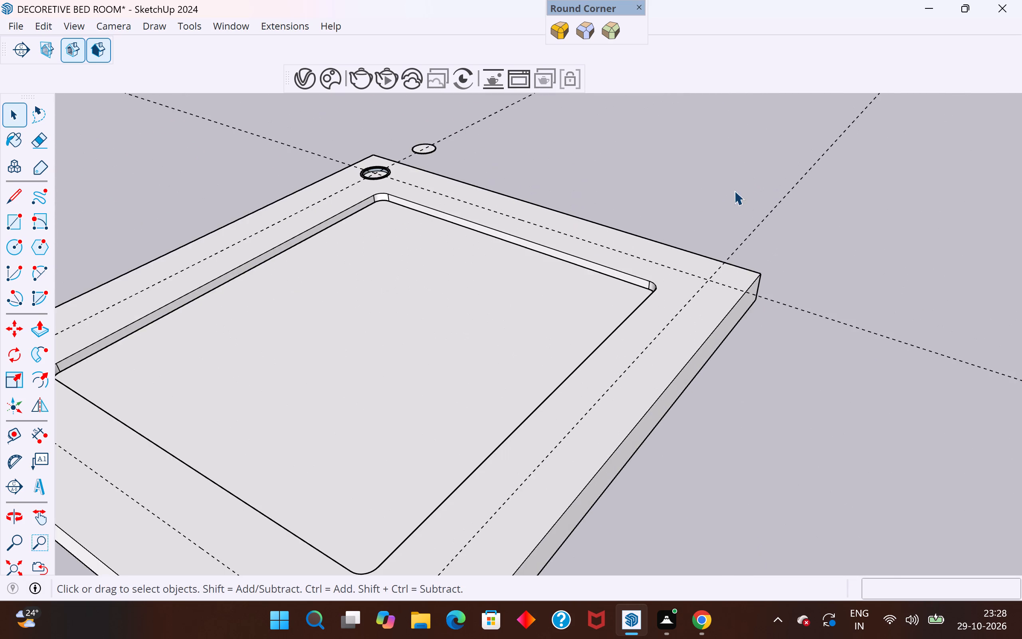
scroll(733, 220, down, 4)
scroll(277, 323, up, 6)
click(269, 322)
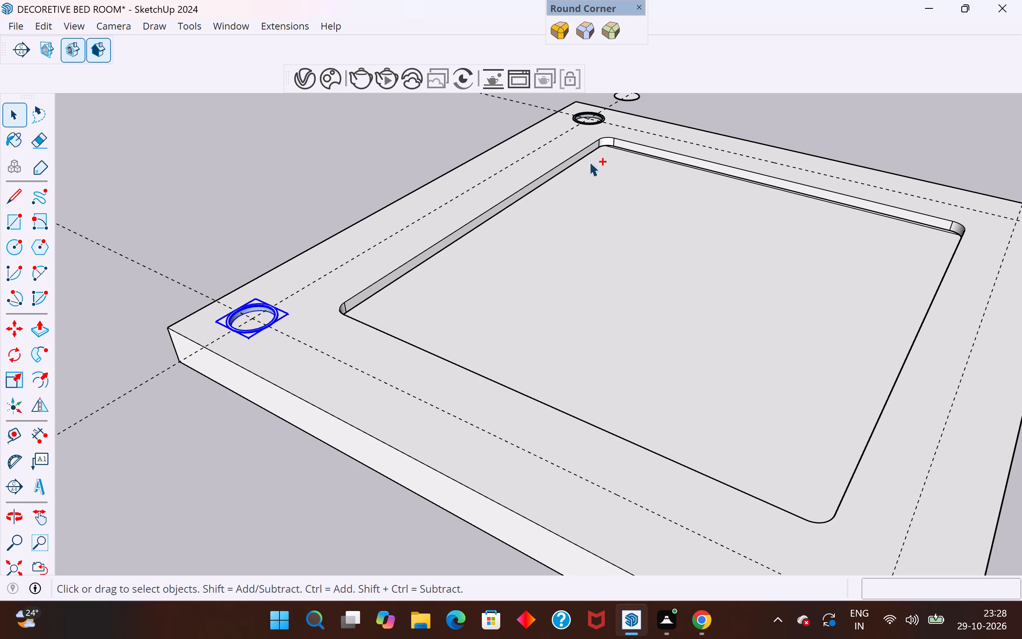
ctrl+click(589, 123)
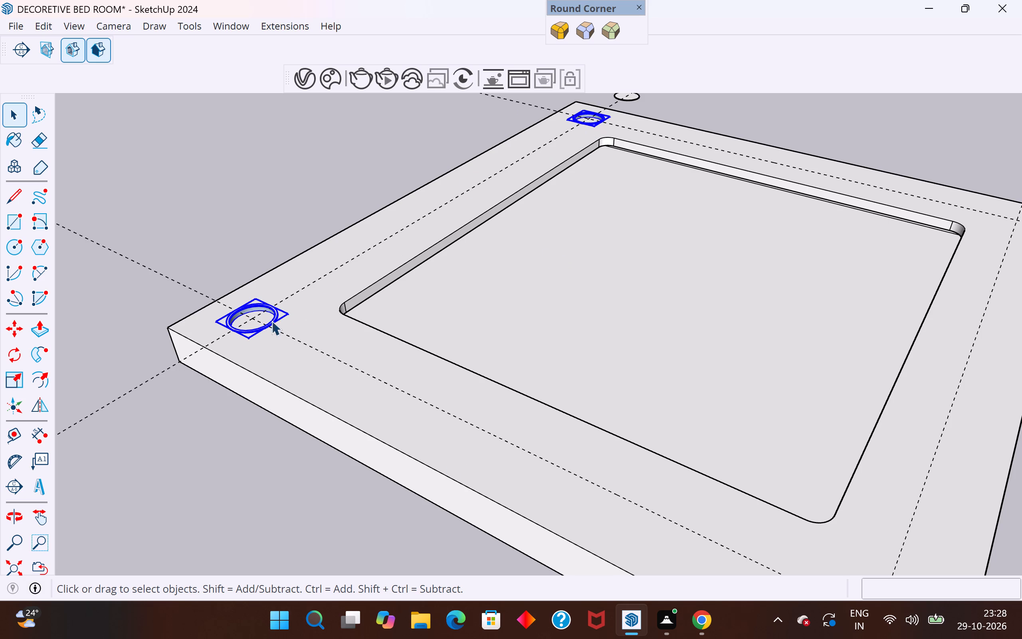
scroll(230, 327, down, 2)
key(m)
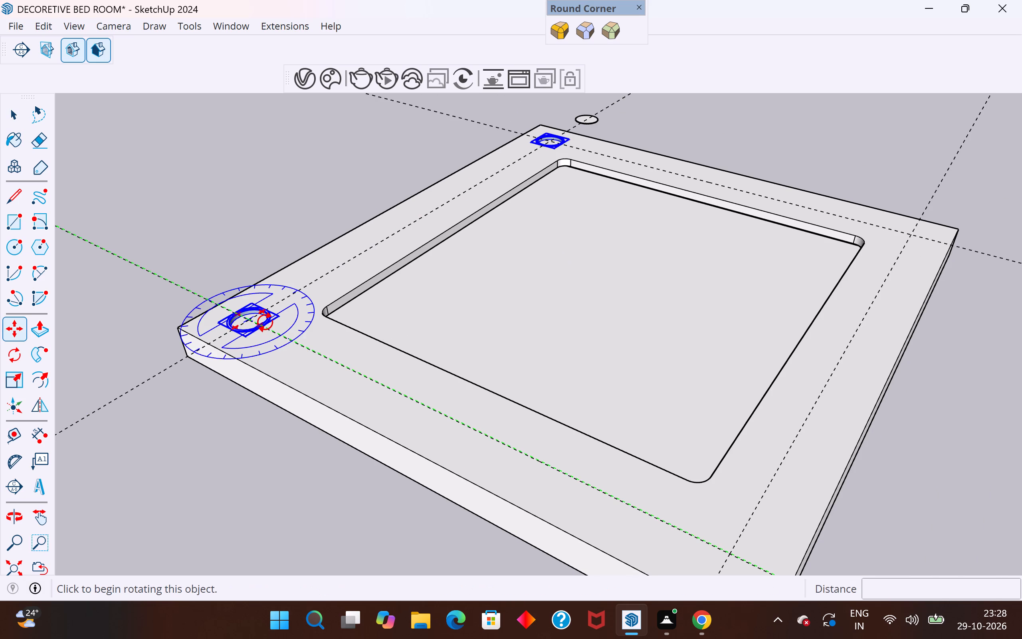
click(265, 322)
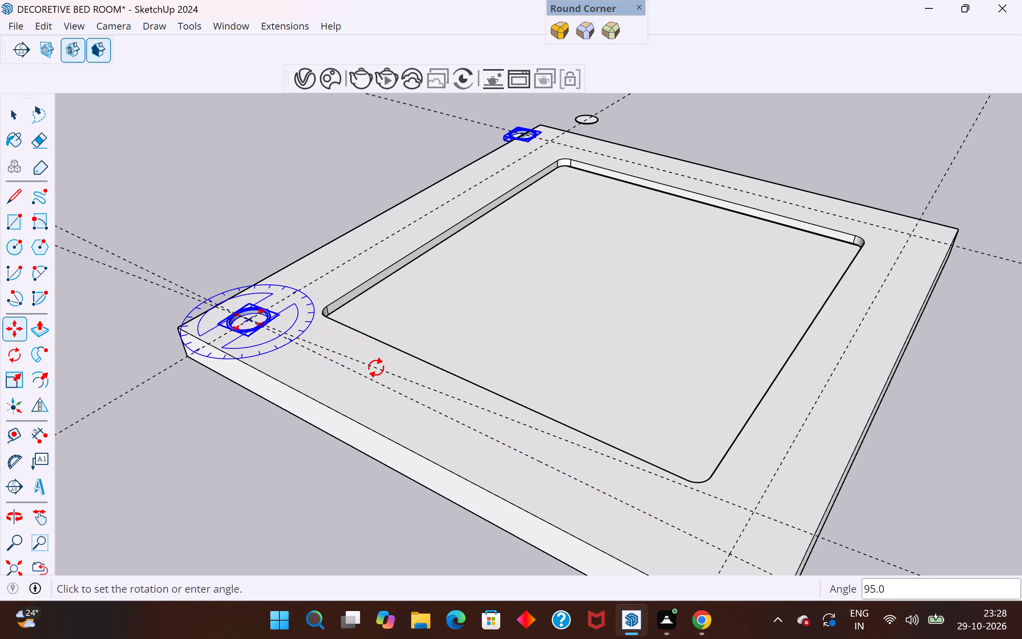
key(Escape)
ctrl+click(261, 333)
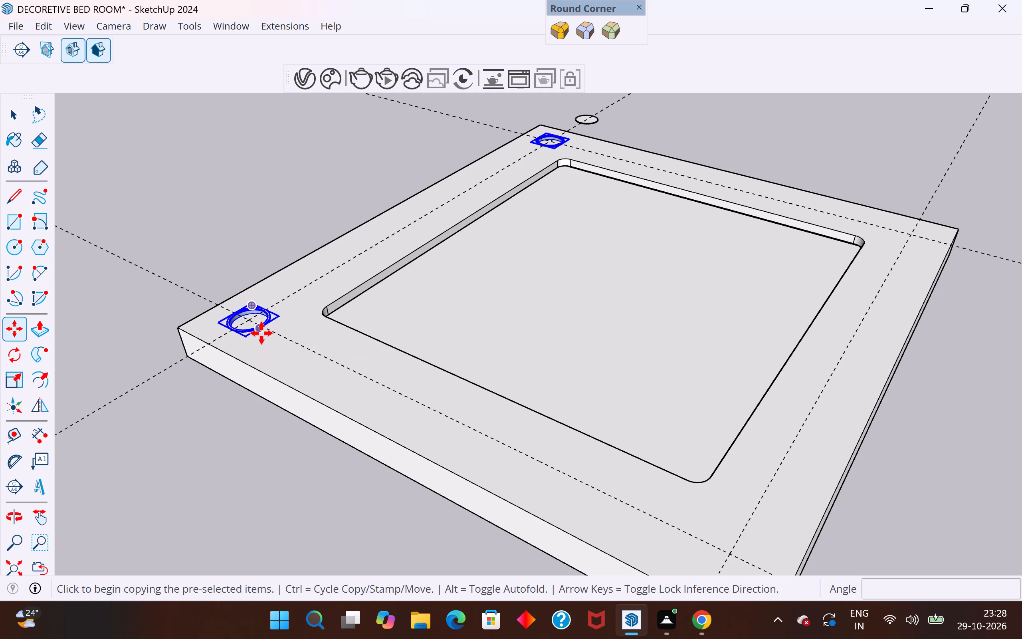
scroll(514, 444, down, 5)
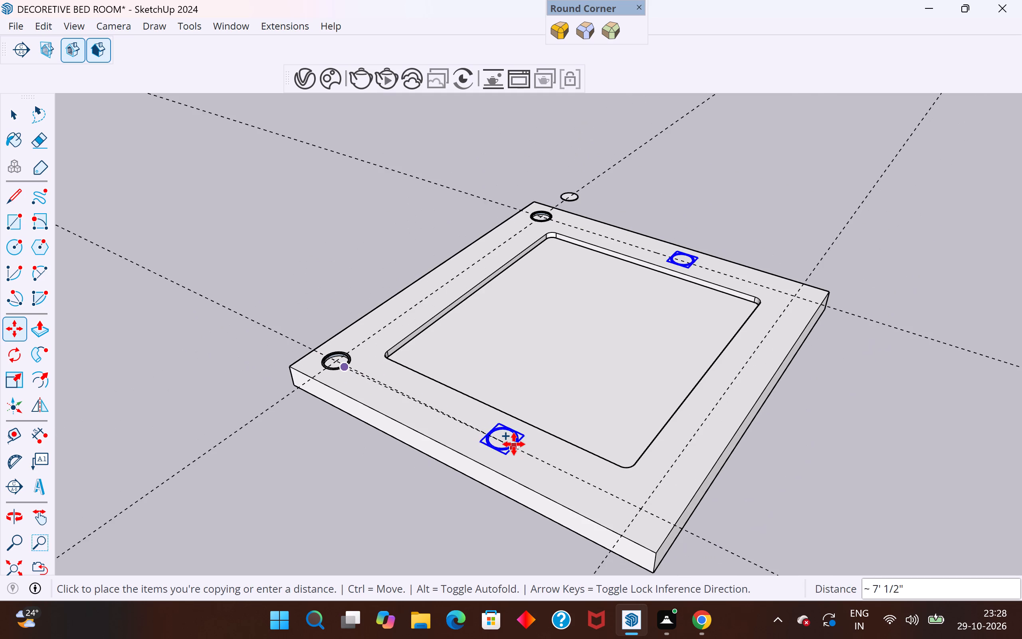
scroll(609, 494, up, 8)
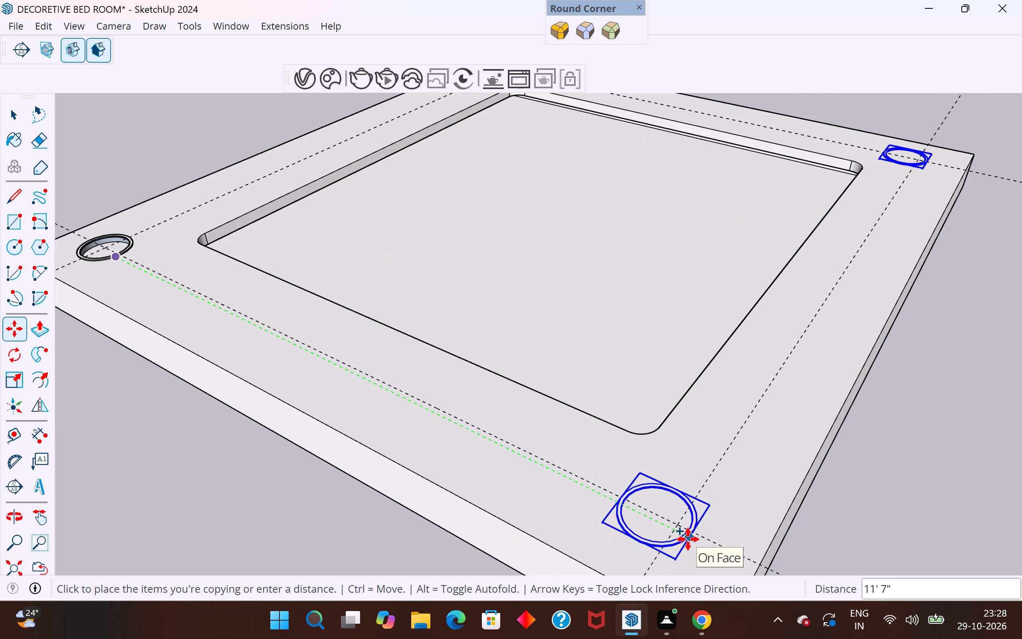
click(691, 536)
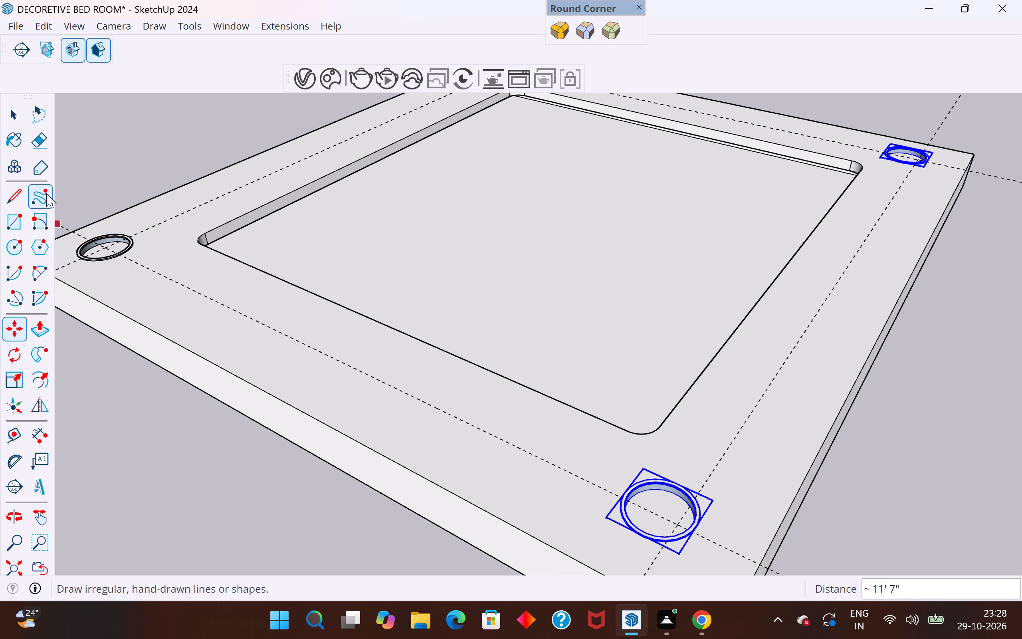
click(17, 110)
click(139, 146)
Examine the recessed rings at the slab's border corners and the spare circle beside the slab from several angles.
middle_drag(222, 323, 252, 218)
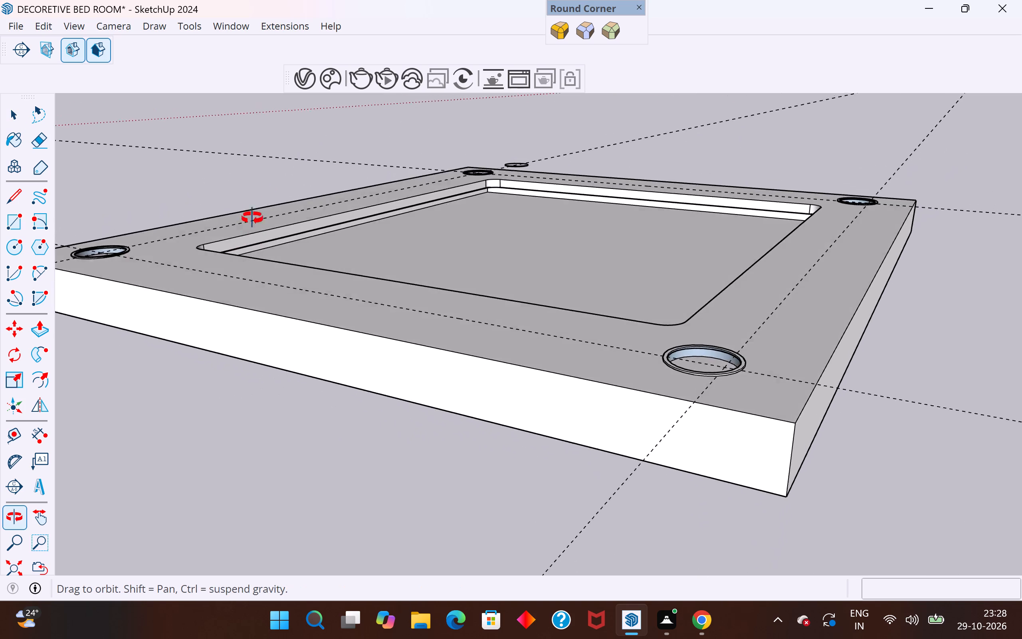
middle_drag(252, 218, 0, 383)
scroll(108, 312, down, 6)
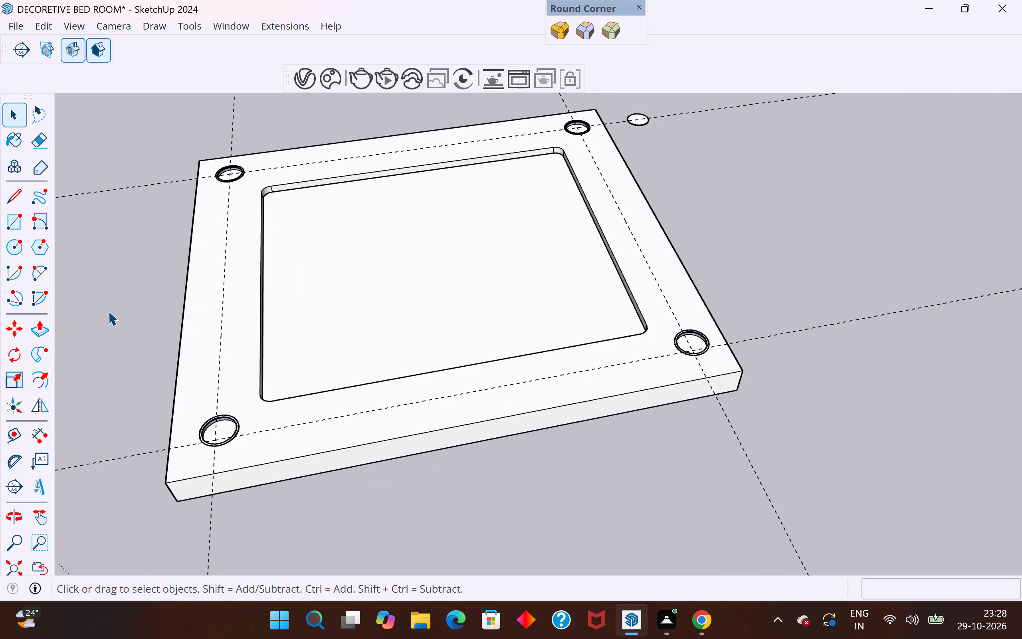
scroll(637, 385, up, 8)
middle_drag(741, 310, 612, 100)
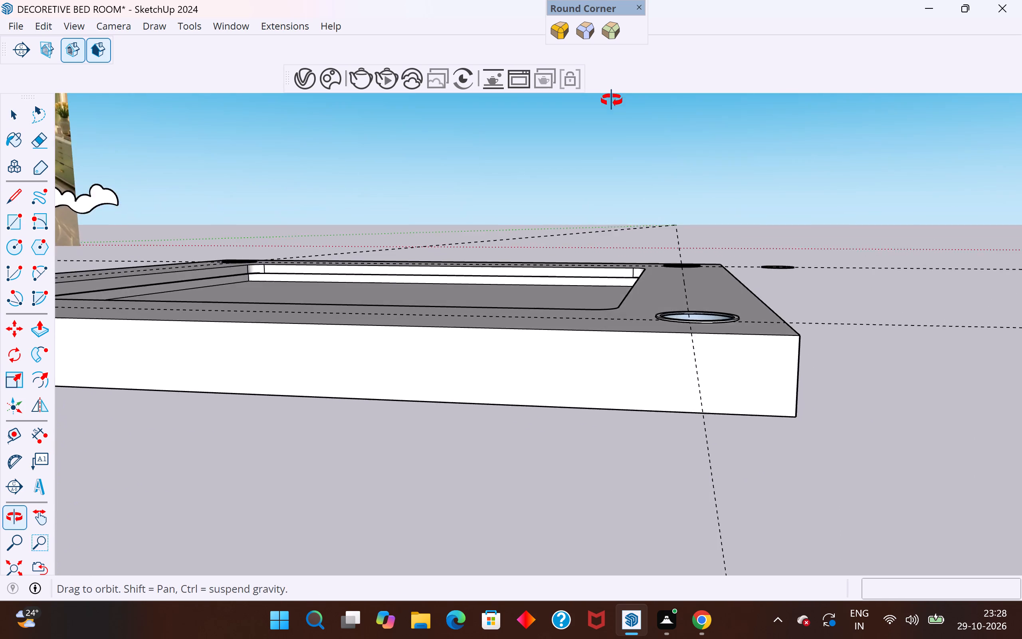
middle_drag(612, 100, 437, 462)
scroll(437, 464, down, 13)
scroll(751, 251, up, 6)
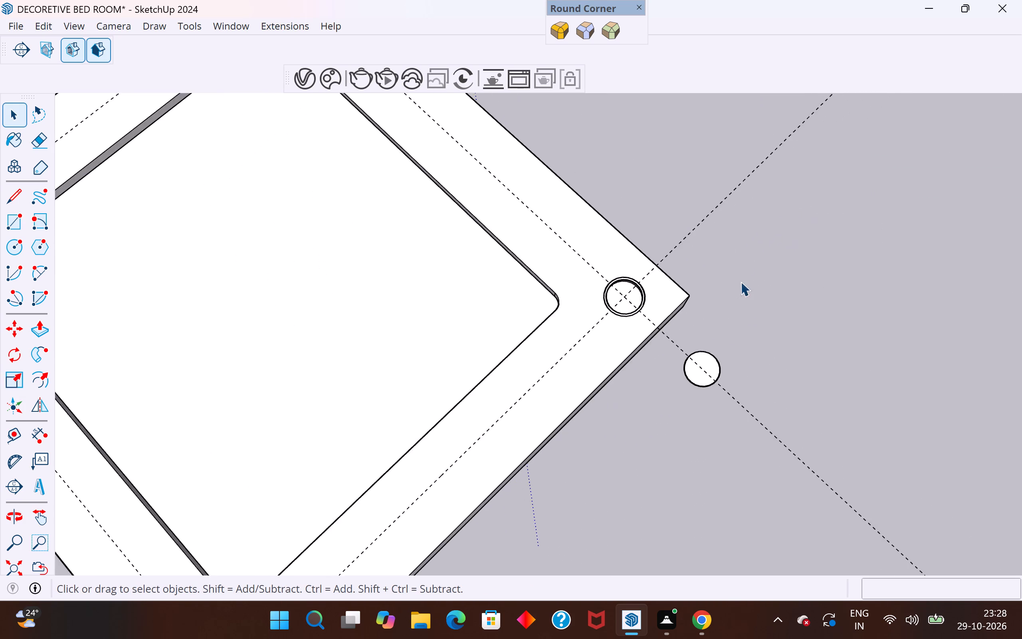
Examine the recessed square panel and its four round corner lights, opening the light group beside the loose circle for inspection.
scroll(741, 282, up, 4)
middle_drag(716, 304, 517, 100)
middle_drag(525, 286, 527, 181)
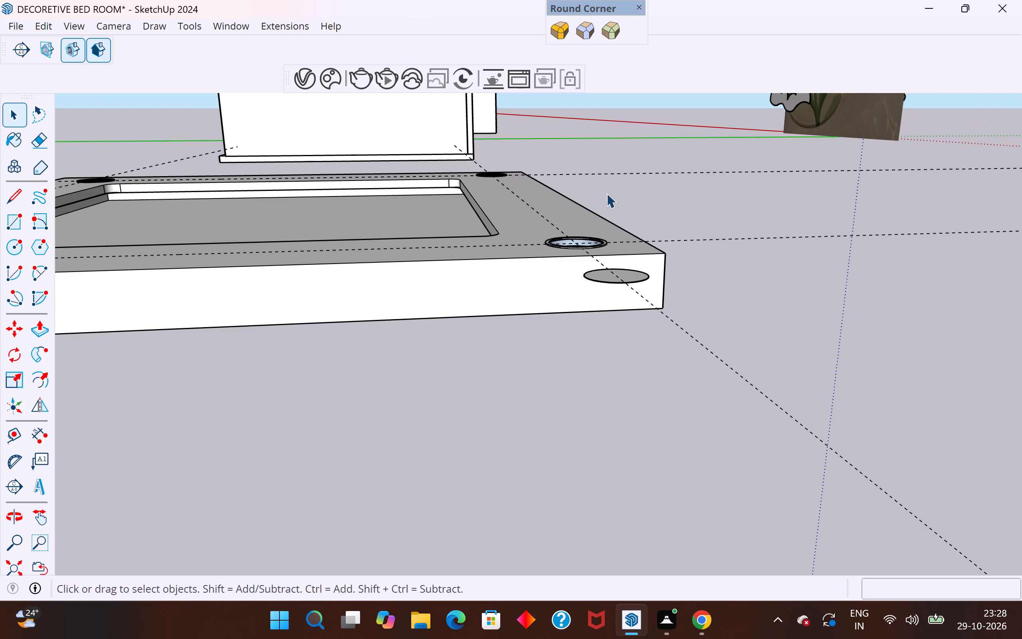
click(729, 191)
scroll(756, 341, up, 1)
scroll(773, 404, down, 4)
middle_drag(674, 375, 784, 548)
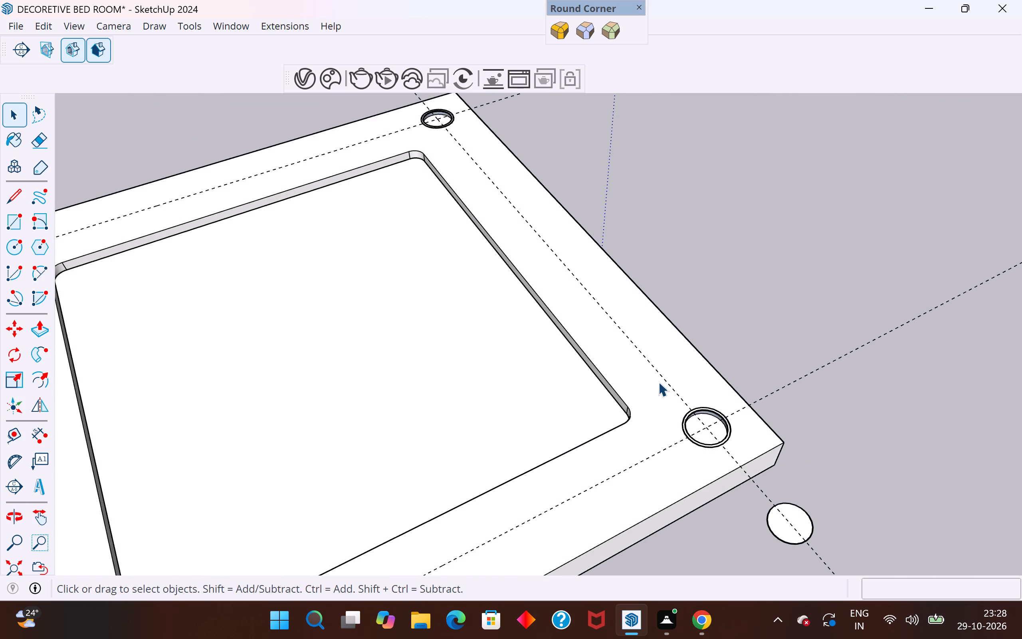
scroll(658, 382, down, 5)
scroll(709, 423, up, 9)
click(687, 403)
double_click(685, 398)
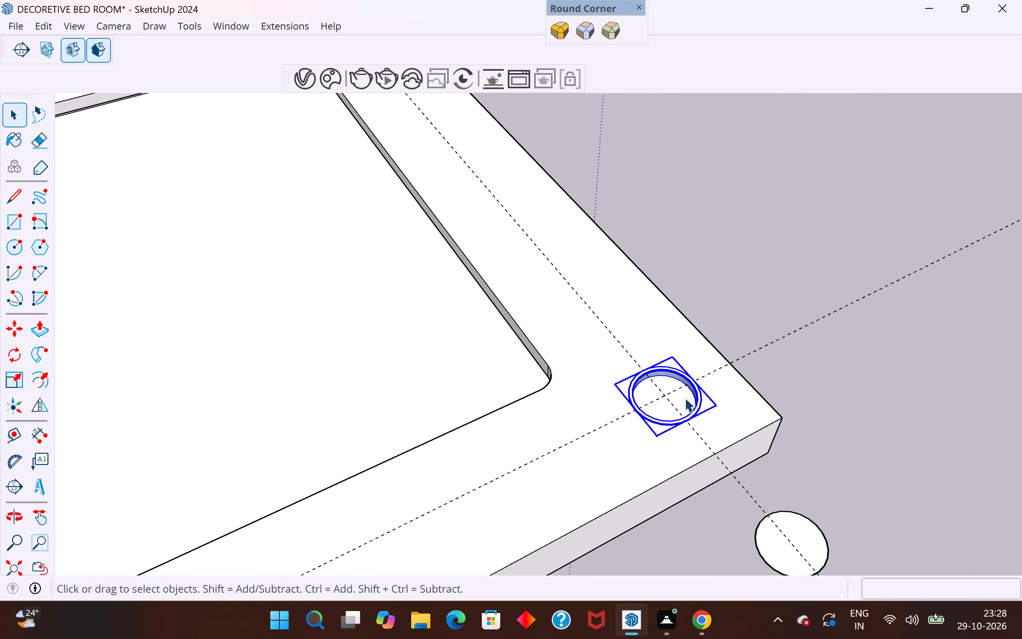
click(672, 398)
scroll(764, 335, down, 9)
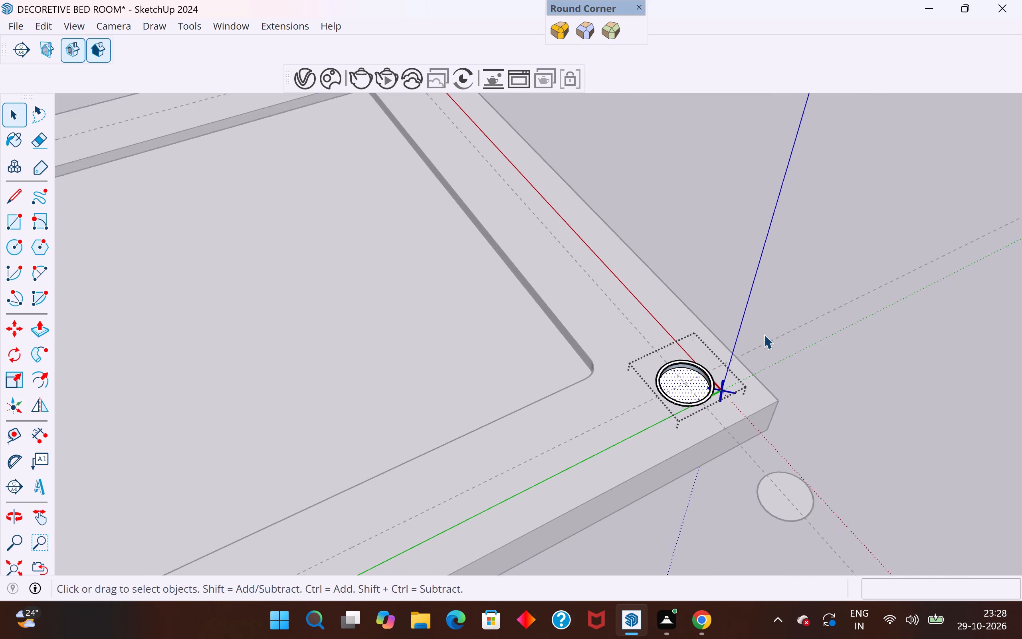
scroll(764, 334, down, 14)
click(794, 254)
middle_drag(785, 380, 867, 326)
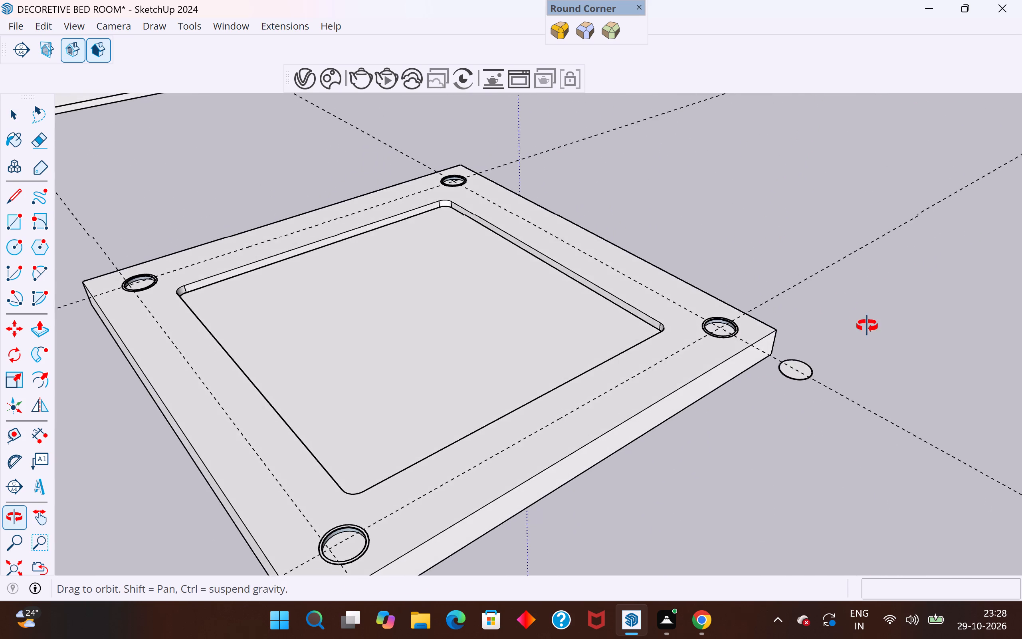
middle_drag(867, 326, 889, 376)
scroll(885, 376, down, 5)
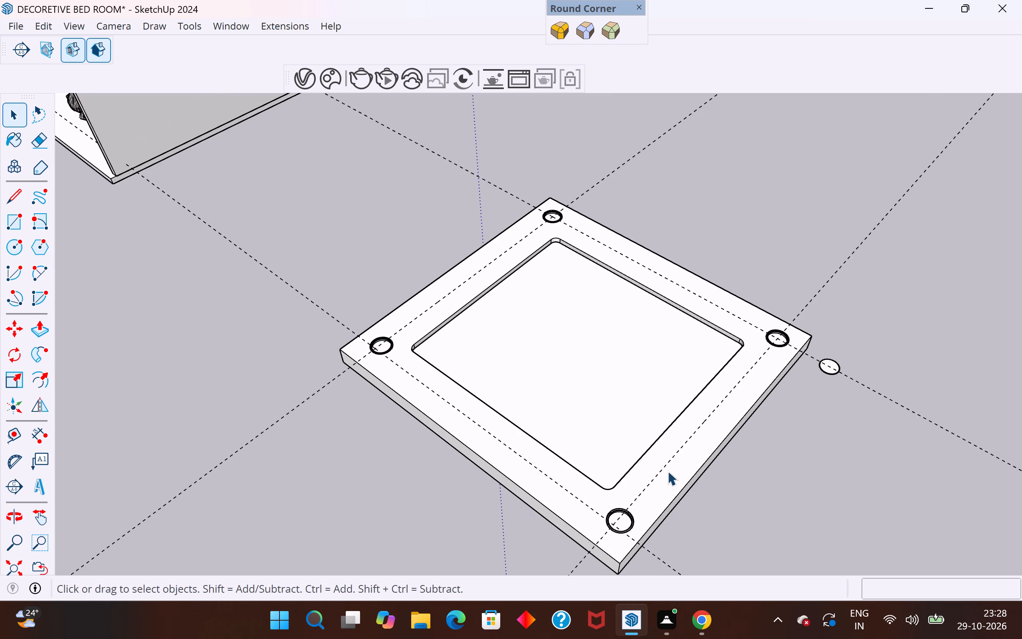
scroll(611, 266, up, 2)
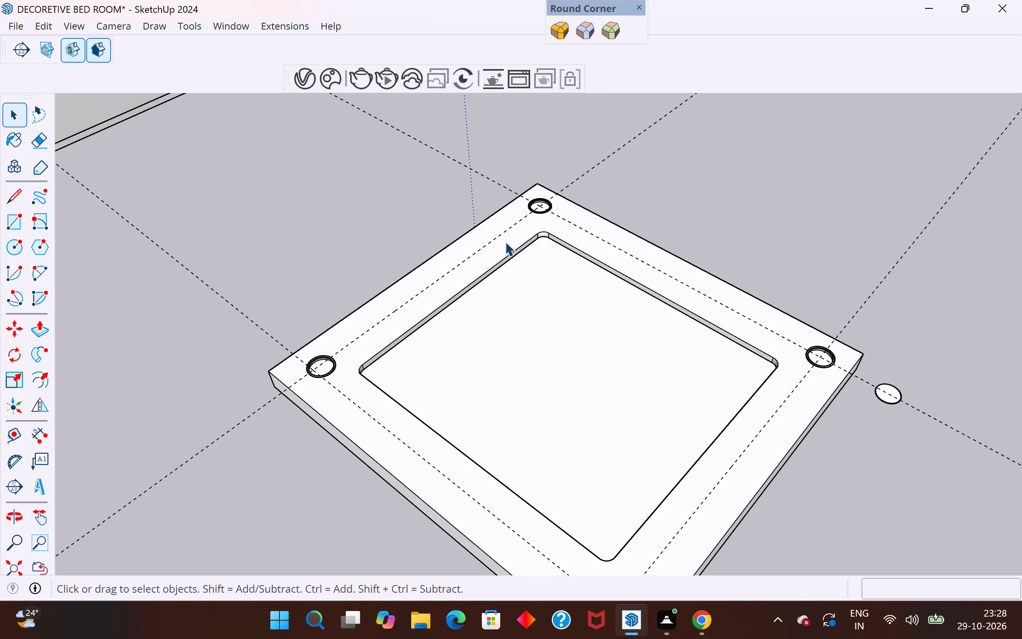
Apply the V-Ray material Emissive#1 to the inner disc face of the first round corner light on the panel.
click(304, 75)
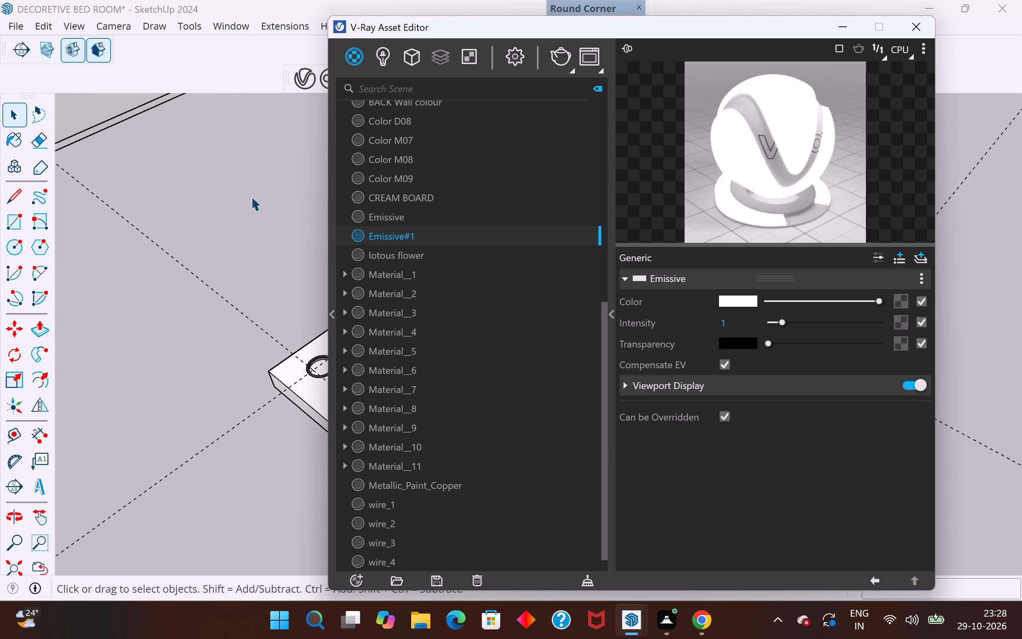
click(250, 195)
scroll(317, 391, up, 4)
scroll(190, 283, down, 4)
scroll(259, 322, up, 3)
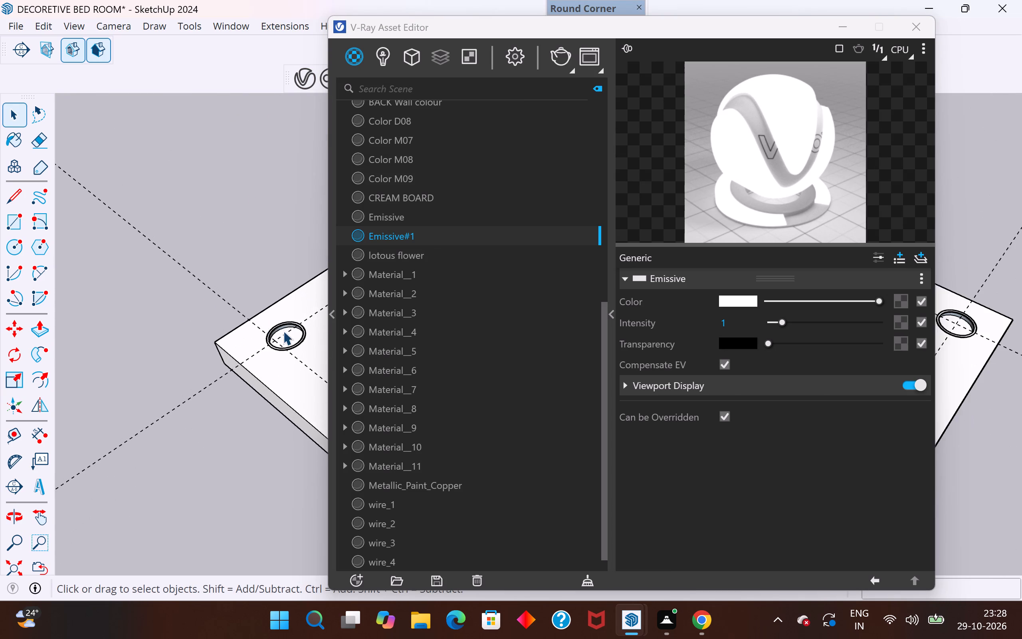
scroll(291, 339, up, 6)
click(291, 335)
click(291, 335)
click(291, 335)
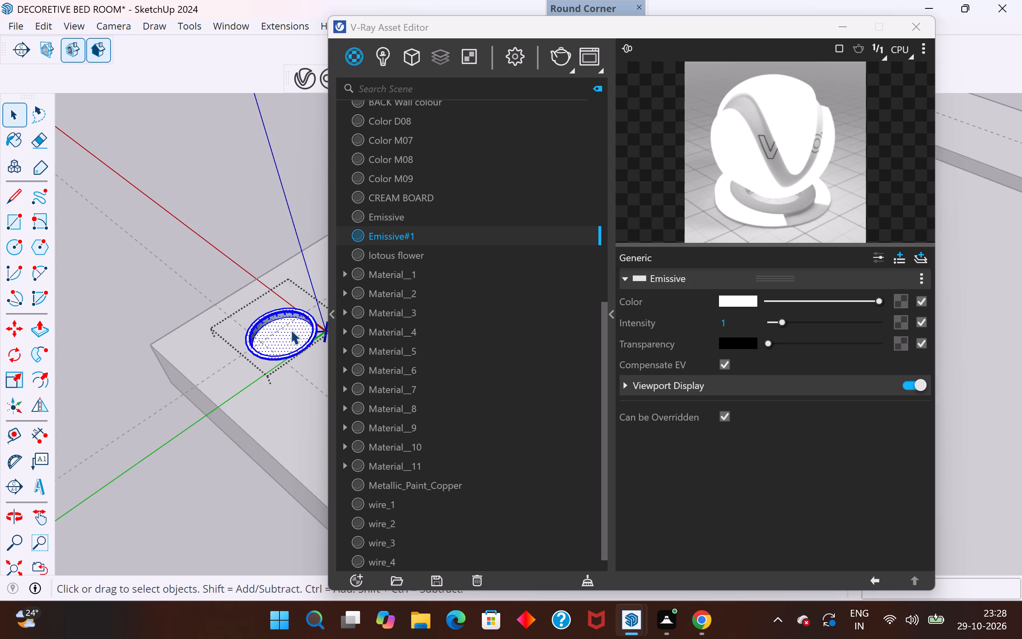
click(289, 333)
scroll(289, 333, up, 10)
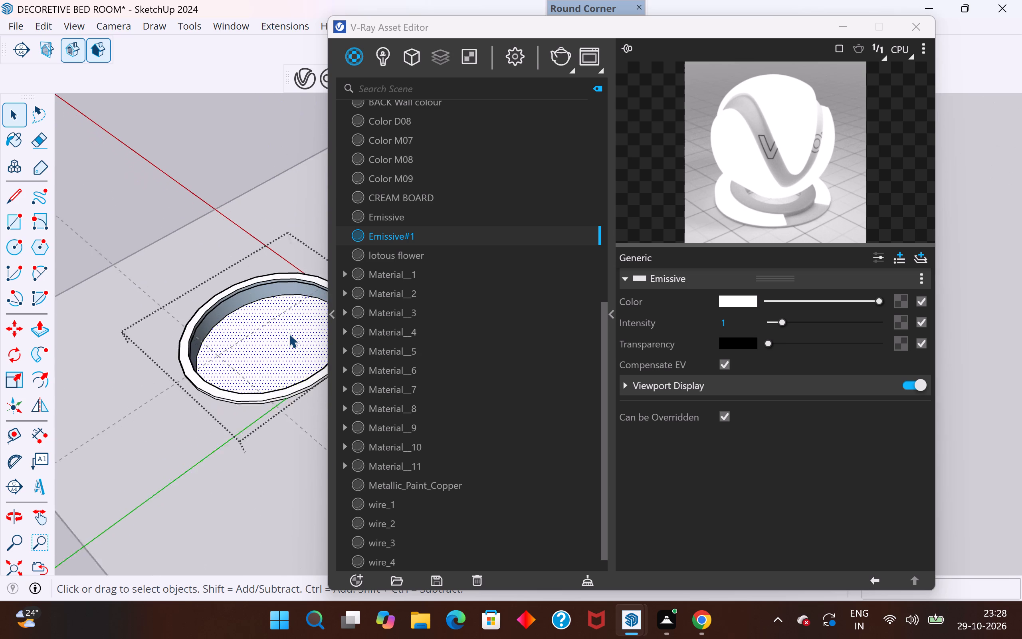
scroll(289, 333, up, 1)
click(289, 333)
right_click(436, 239)
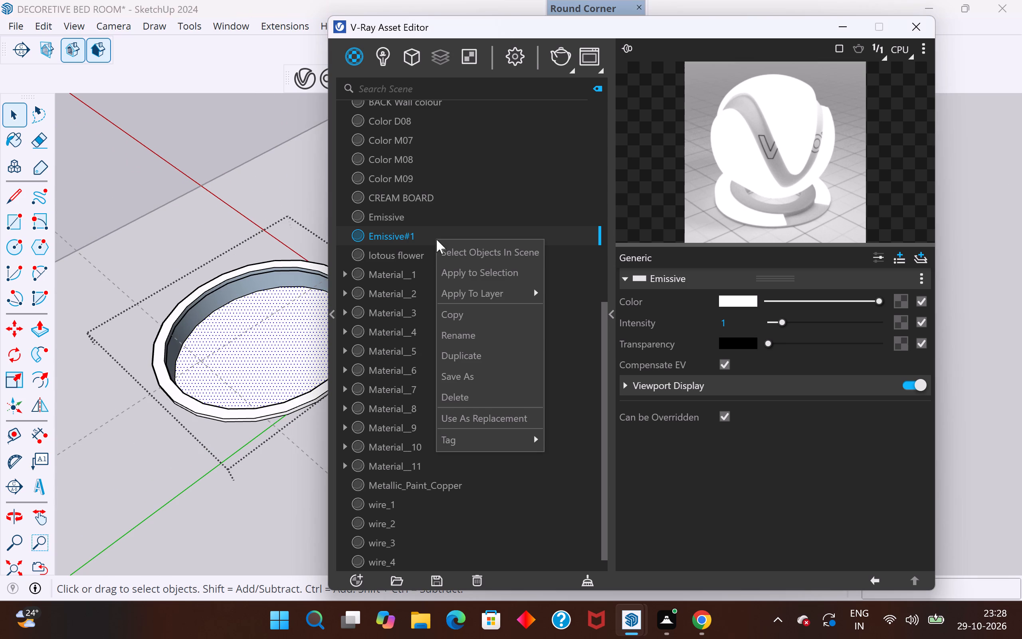
click(482, 272)
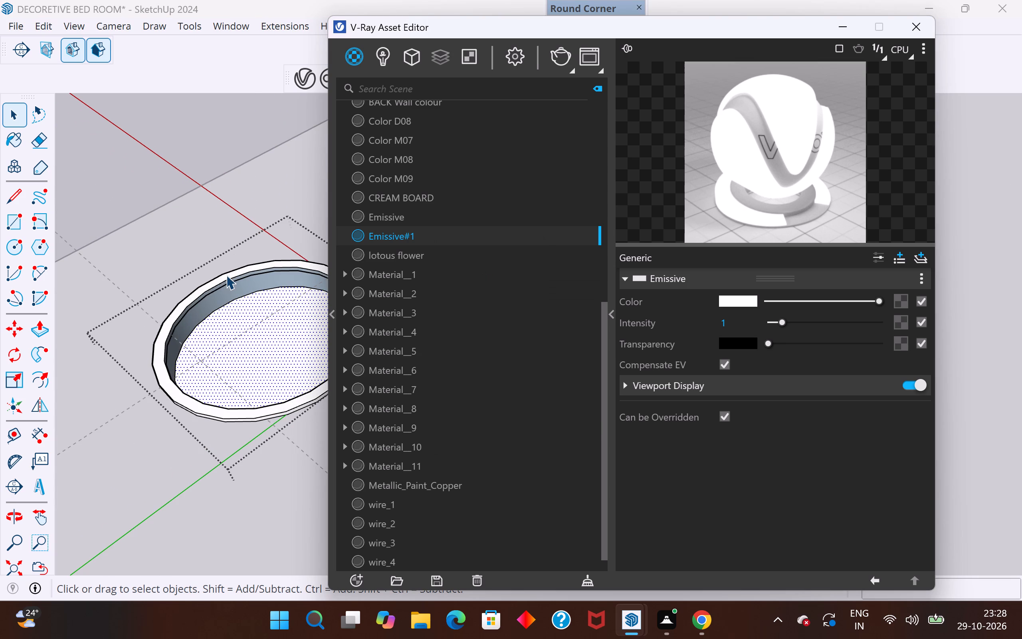
Apply the Emissive#1 material to the inner disc face of the second corner light, at the adjacent panel corner.
scroll(226, 275, down, 12)
middle_drag(202, 301, 287, 430)
scroll(135, 385, down, 11)
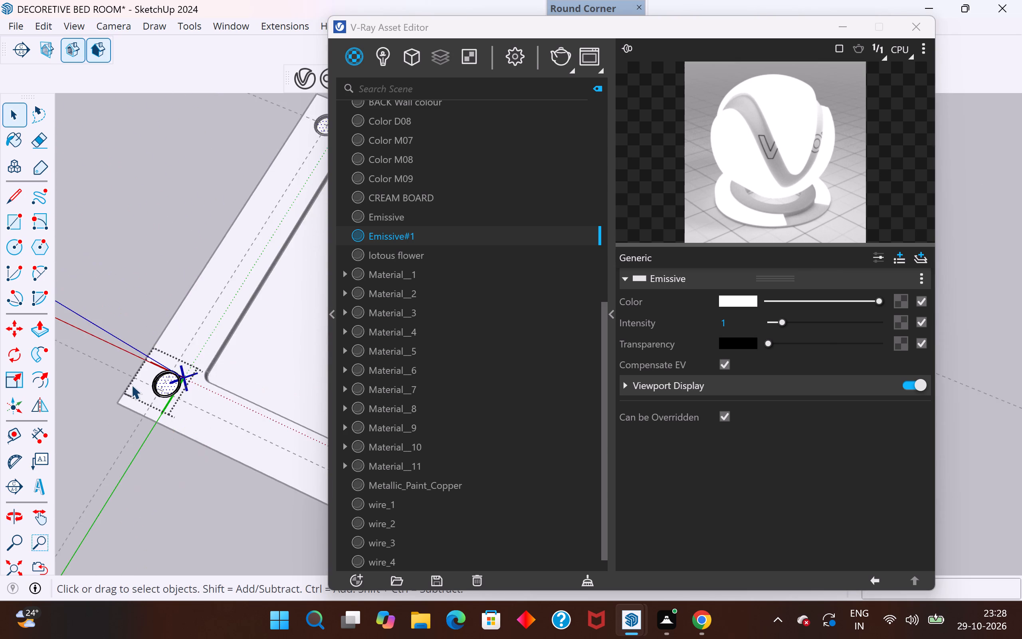
scroll(131, 385, down, 15)
middle_drag(226, 378, 318, 357)
scroll(181, 324, up, 11)
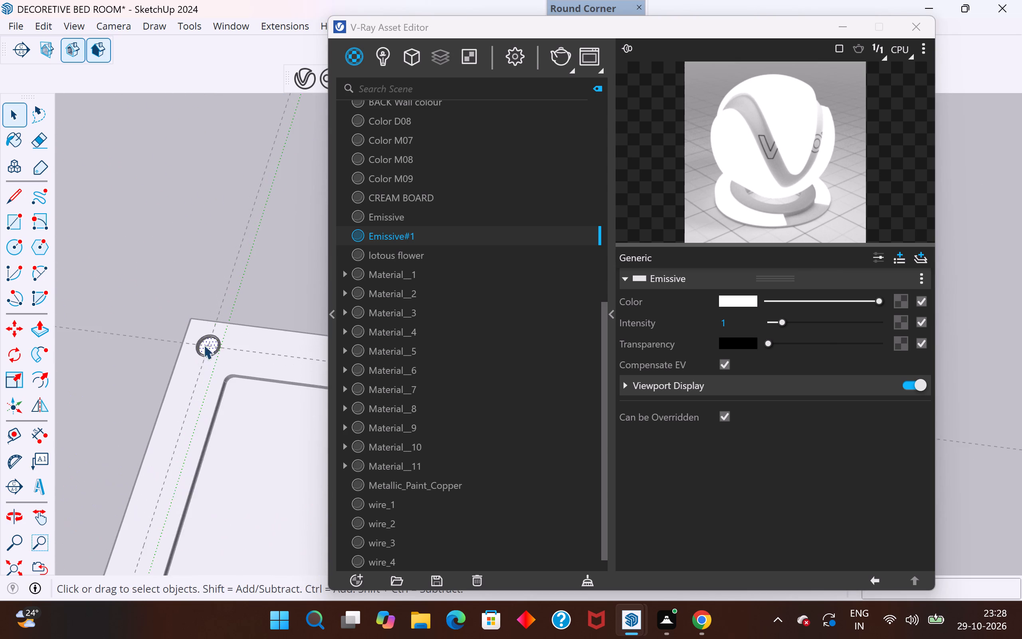
scroll(204, 345, up, 2)
click(254, 252)
scroll(239, 321, up, 9)
triple_click(202, 356)
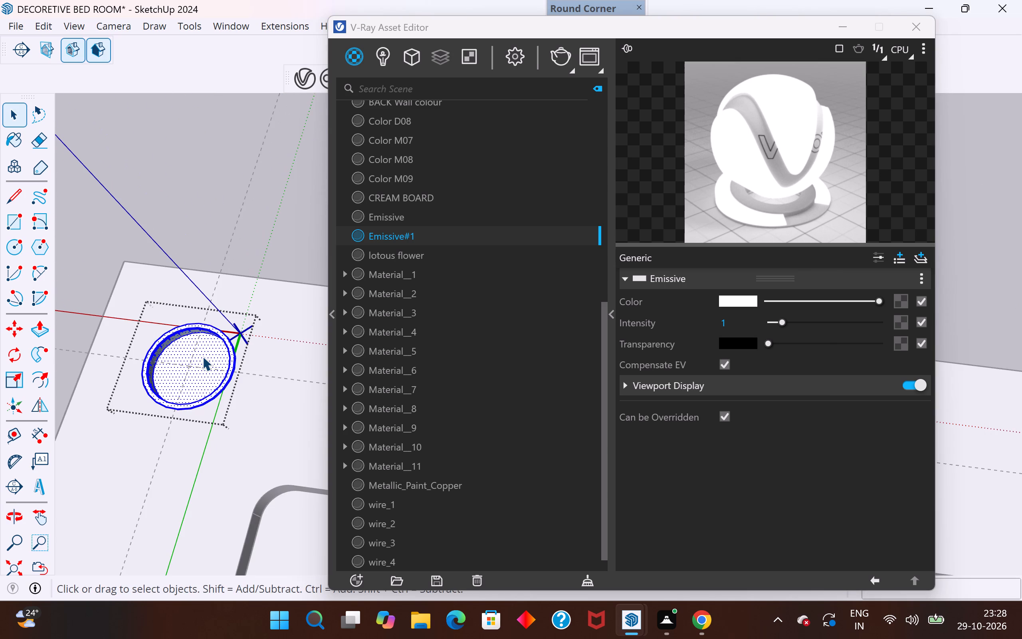
click(210, 353)
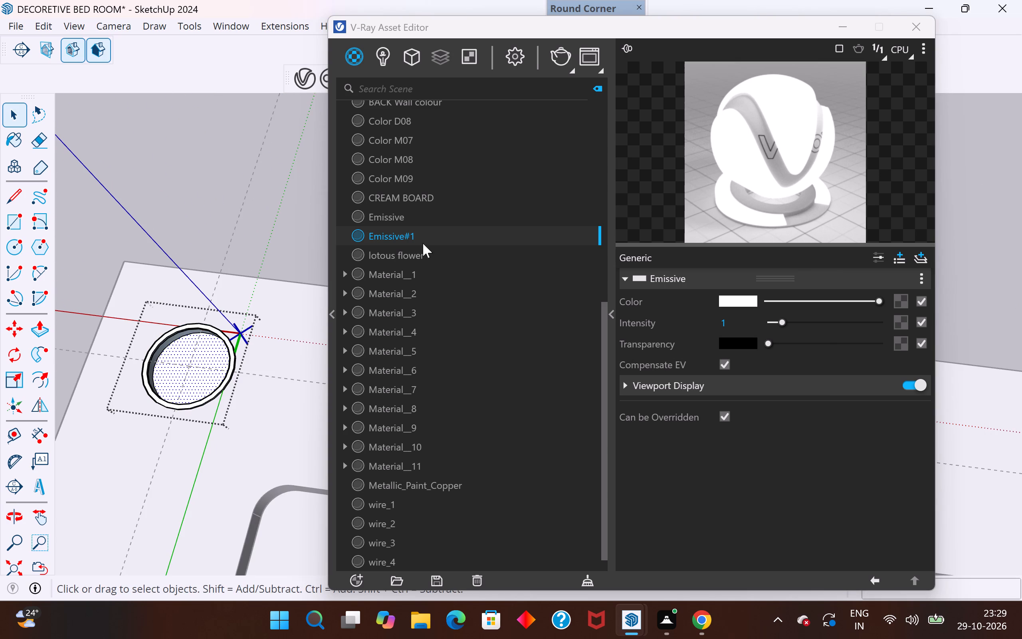
right_click(425, 237)
click(467, 271)
click(221, 194)
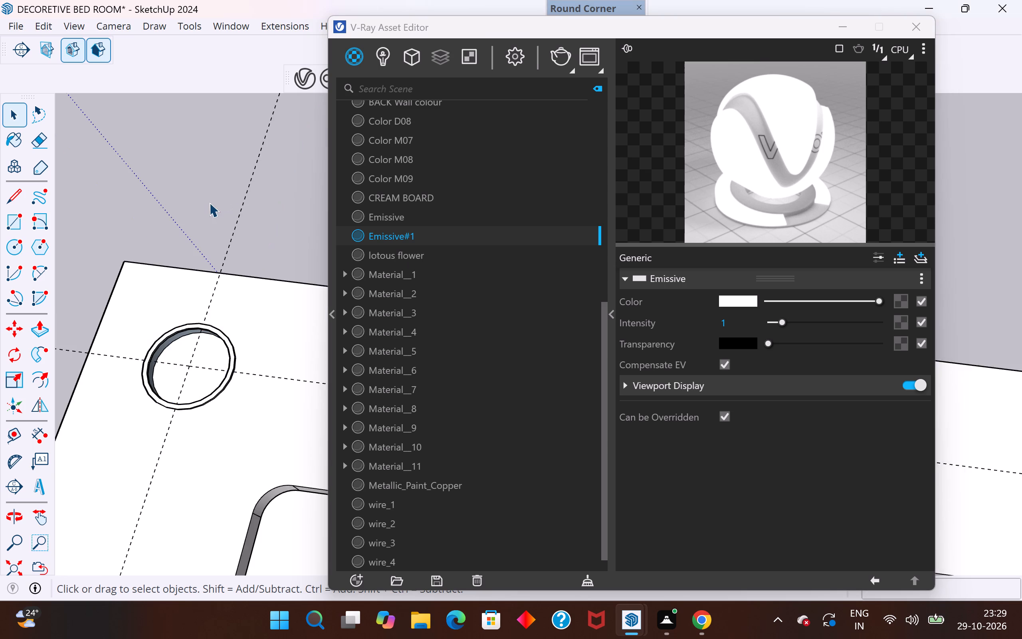
Apply the Emissive#1 material to the inner disc face of the third corner light, the one beside the loose circle.
scroll(209, 202, down, 20)
scroll(209, 202, down, 16)
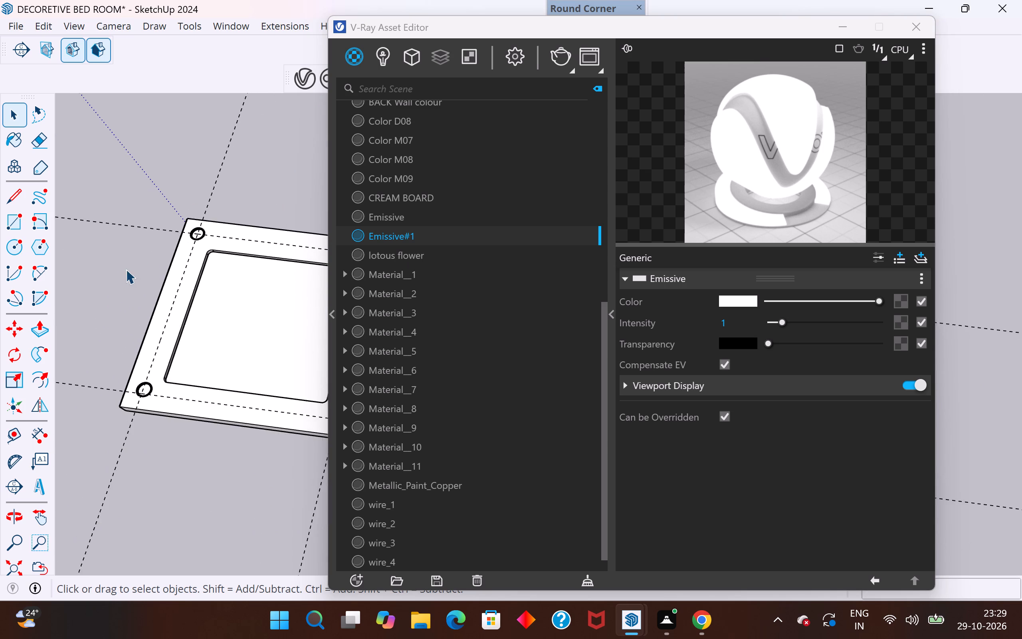
scroll(126, 269, down, 7)
scroll(284, 270, up, 20)
scroll(284, 270, up, 4)
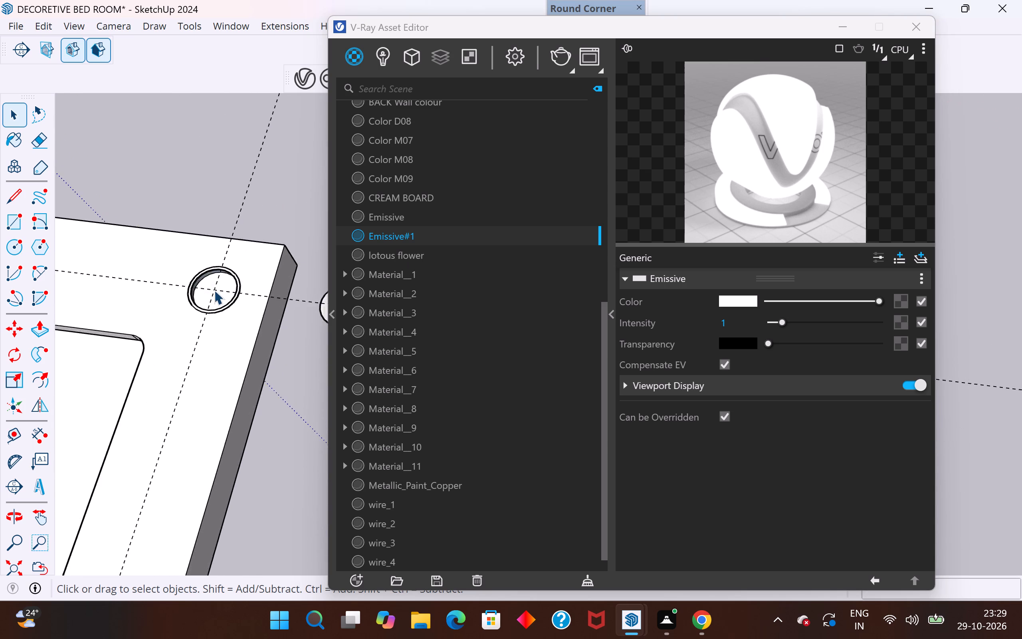
scroll(214, 290, up, 8)
click(239, 272)
double_click(242, 272)
click(242, 272)
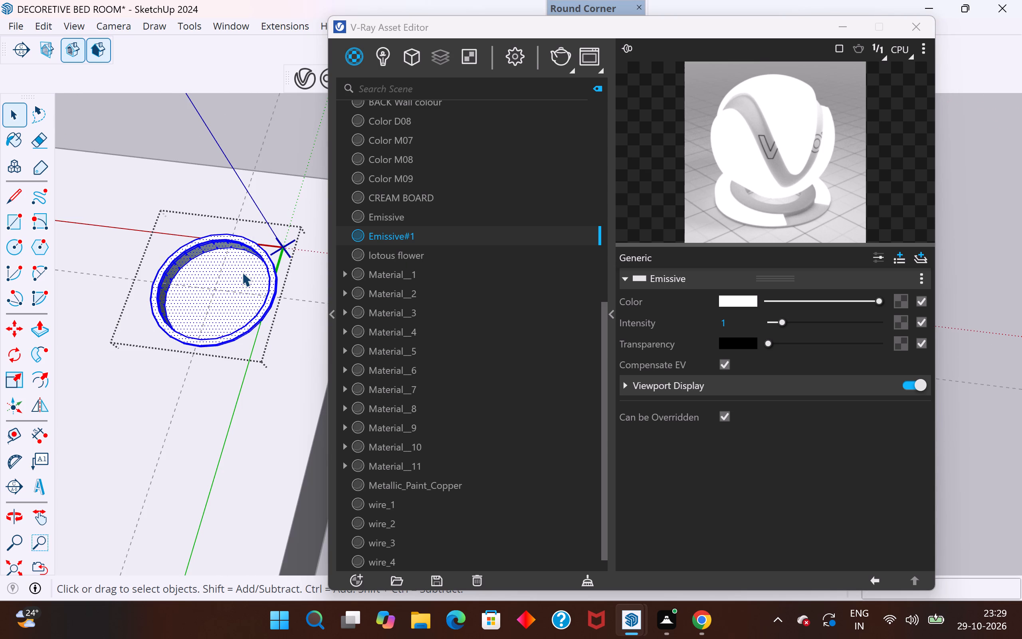
click(242, 272)
click(246, 278)
right_click(413, 239)
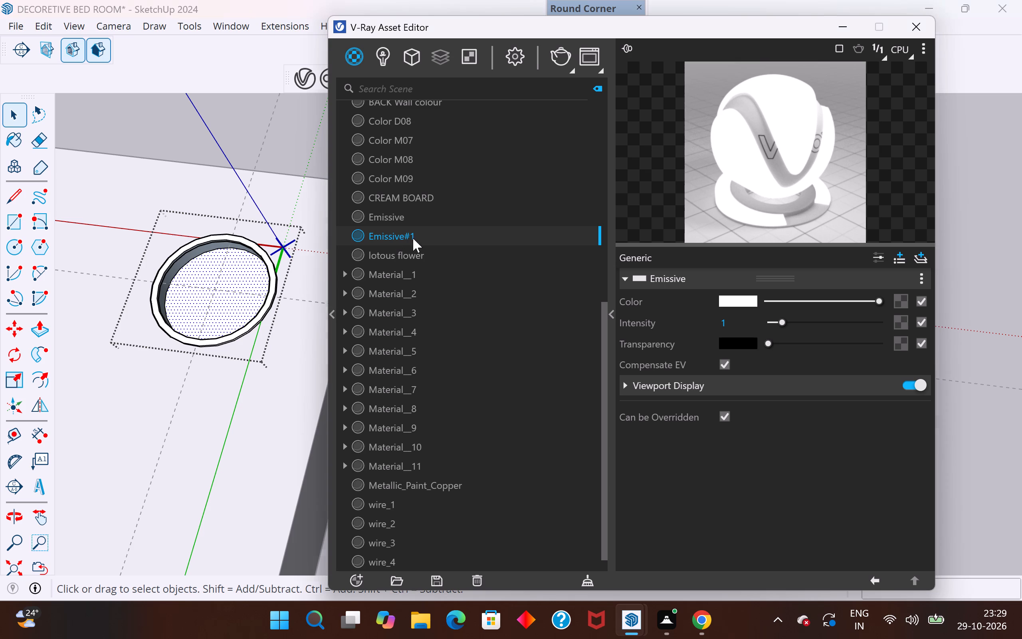
click(461, 270)
click(256, 123)
Move the fourth corner light along the green and red axes to centre it on the crossing guide lines.
scroll(284, 125, down, 11)
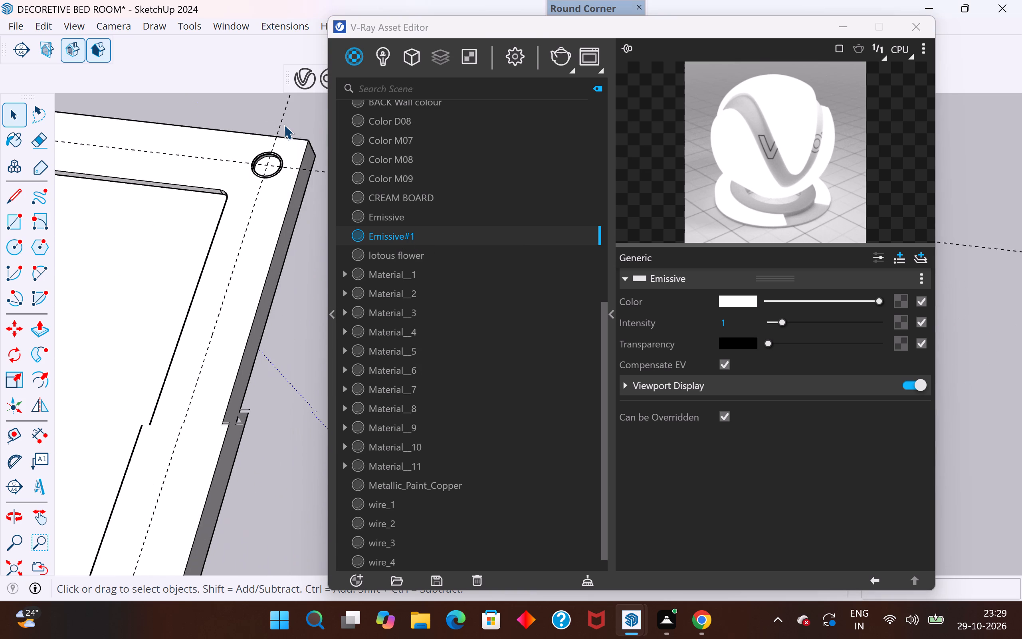
scroll(284, 125, down, 9)
scroll(220, 354, up, 16)
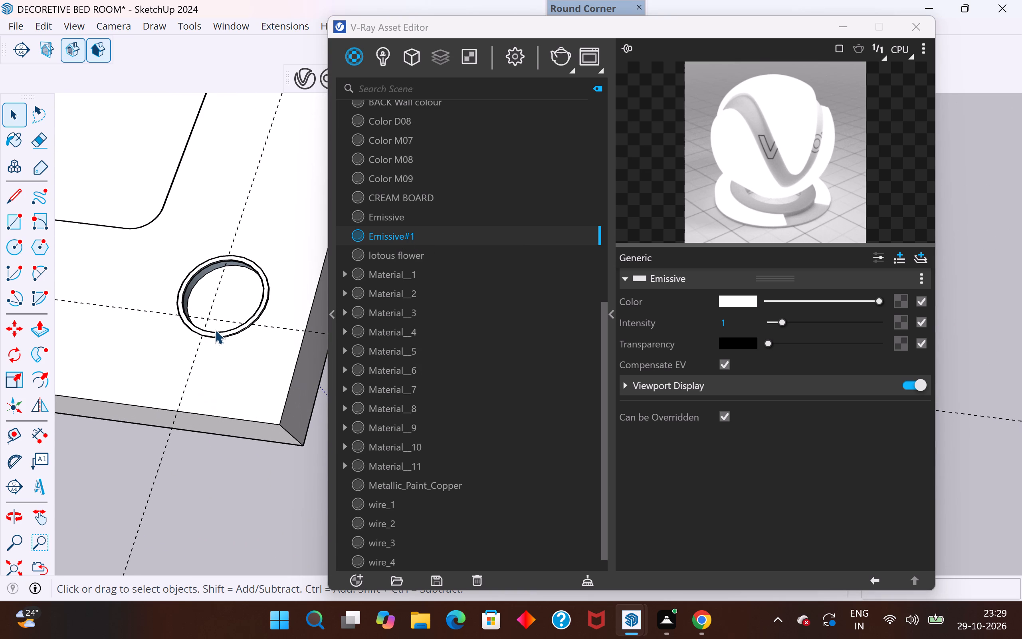
click(217, 333)
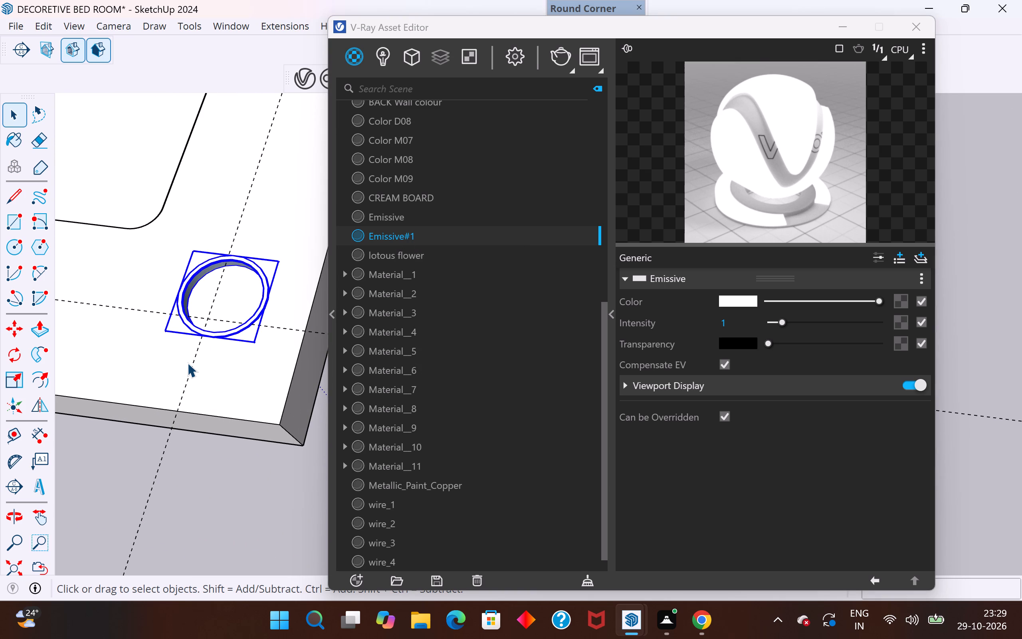
key(m)
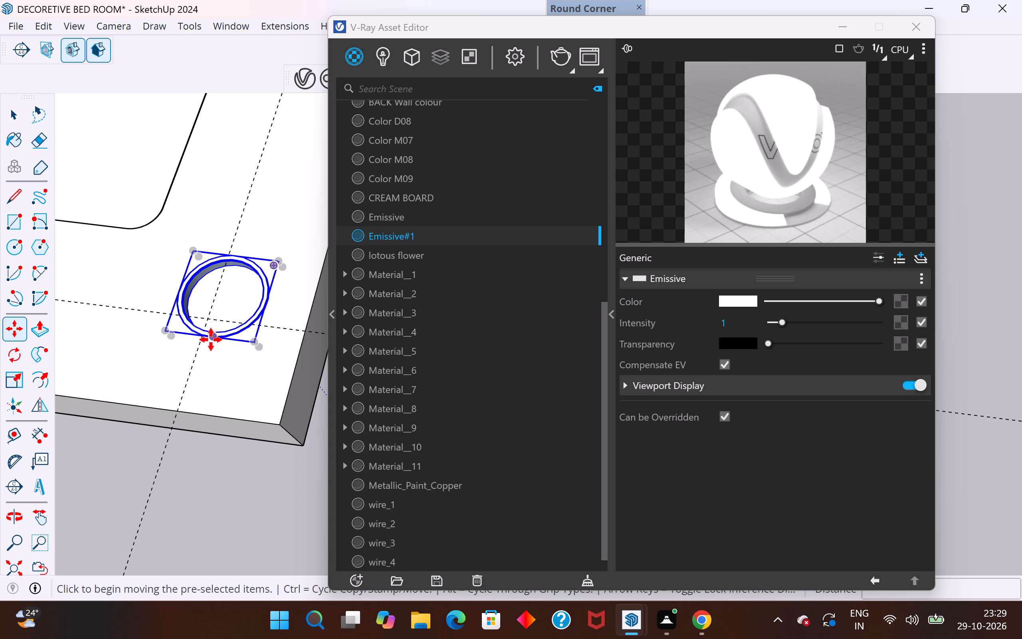
click(208, 338)
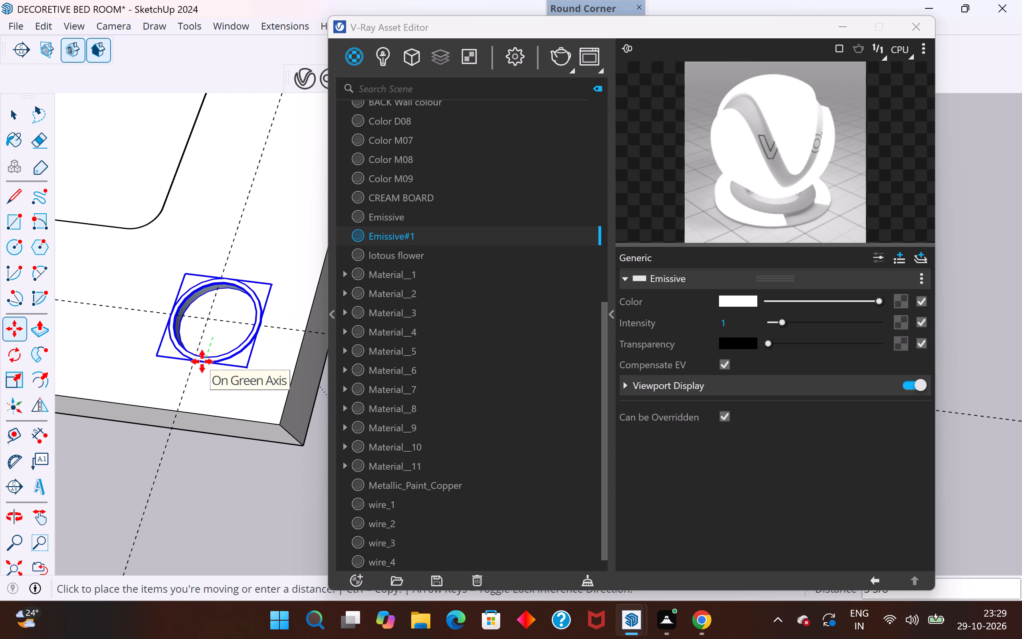
click(202, 361)
scroll(265, 335, up, 4)
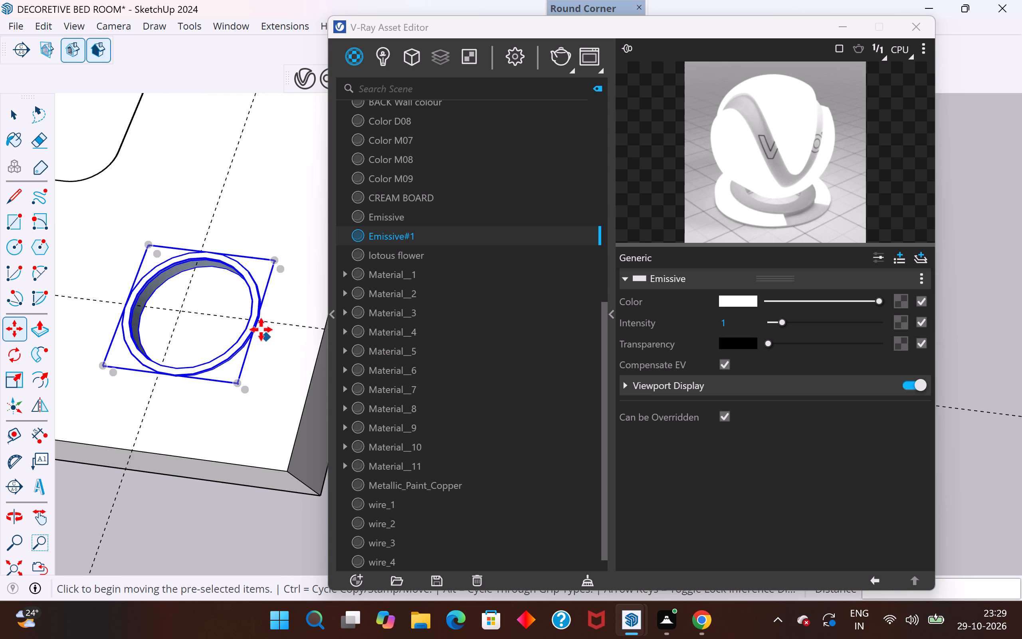
click(259, 319)
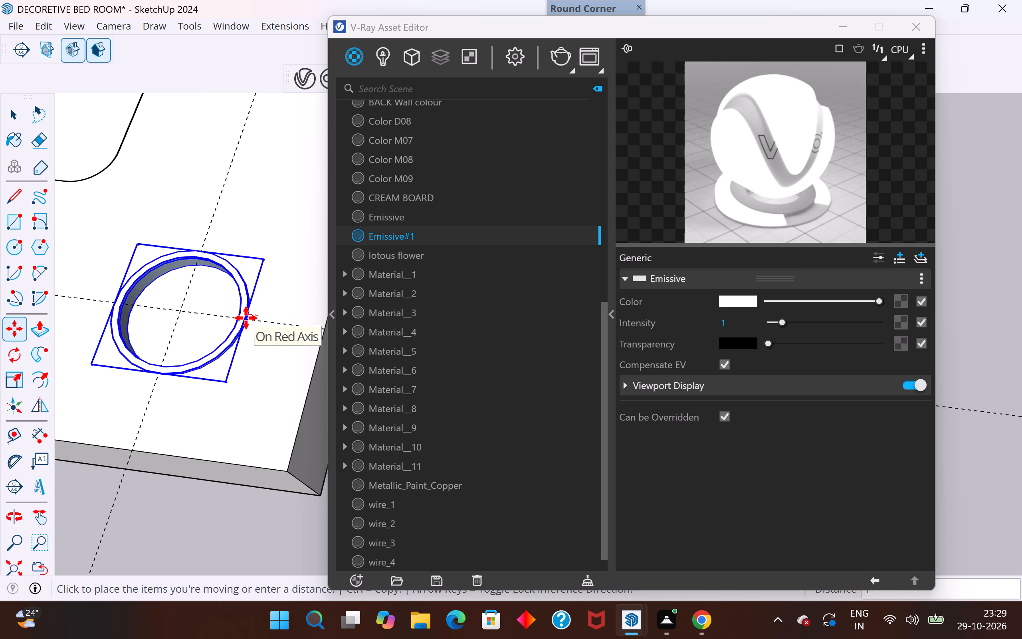
click(246, 318)
Apply the Emissive#1 material to the inner disc face of the repositioned fourth corner light.
click(16, 114)
click(210, 310)
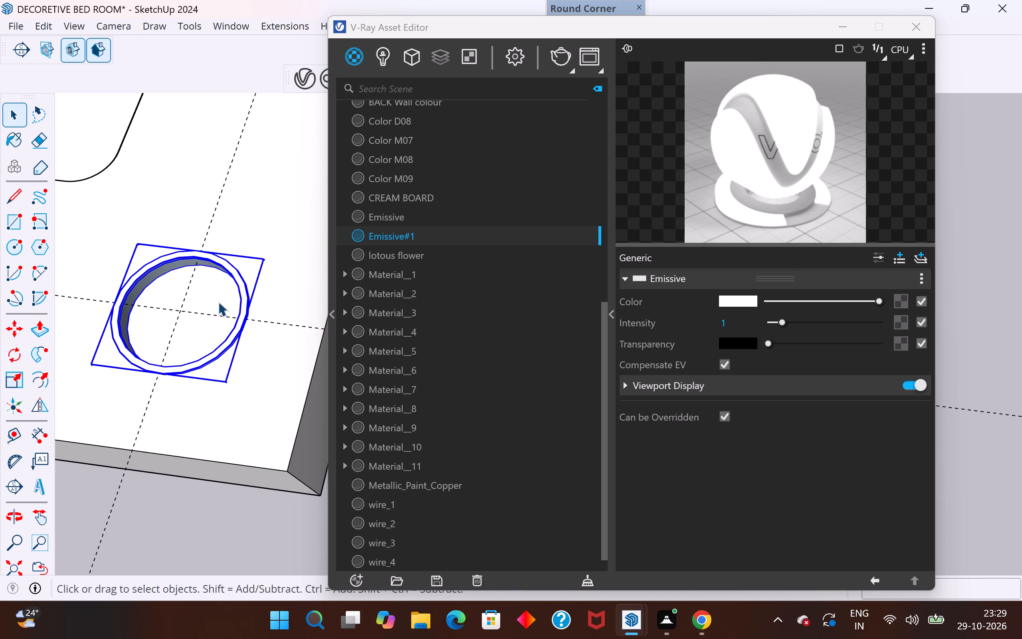
double_click(218, 302)
click(208, 305)
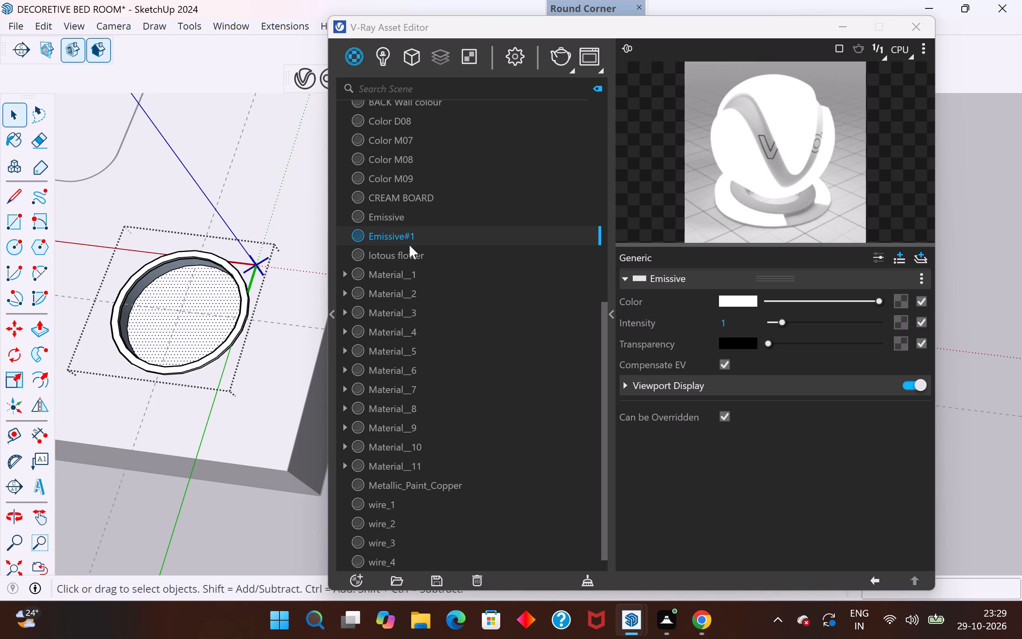
right_click(418, 236)
click(463, 272)
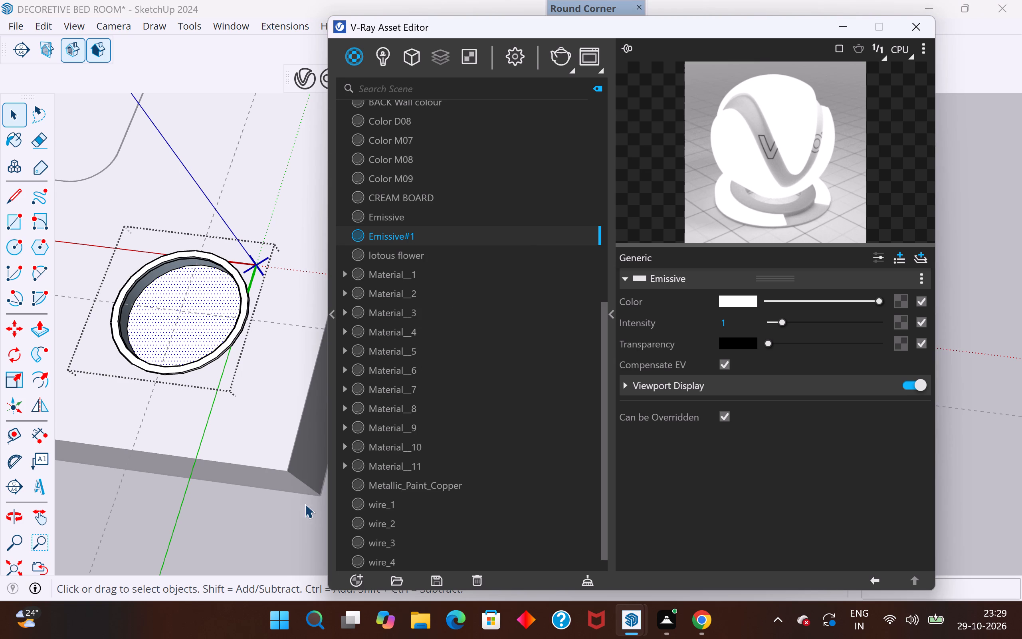
right_click(499, 232)
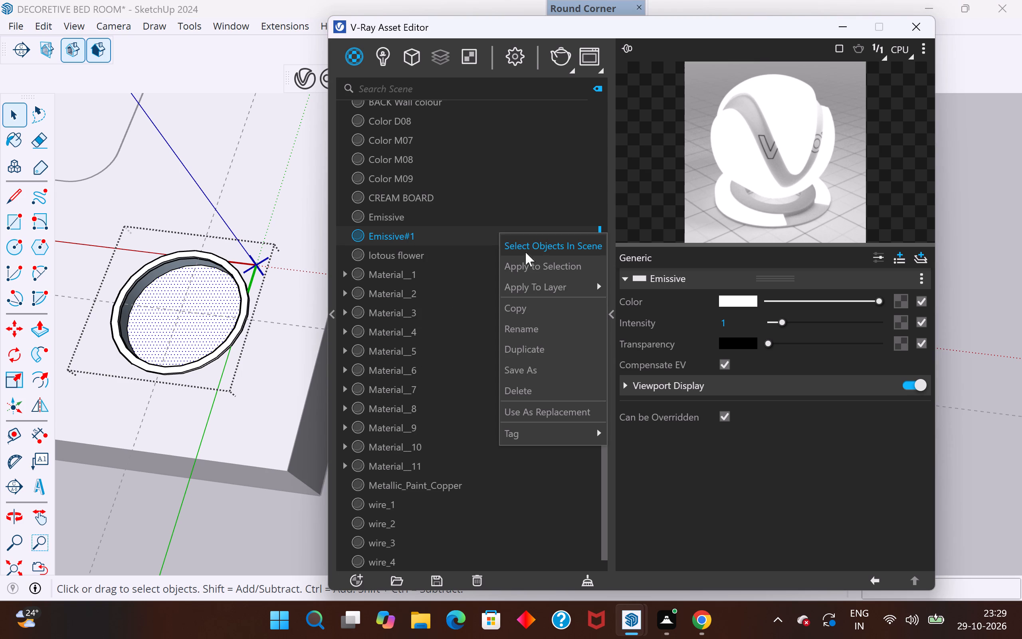
click(539, 268)
Set the Emissive#1 material's intensity to 3.8 and leave the light group.
drag(783, 323, 798, 321)
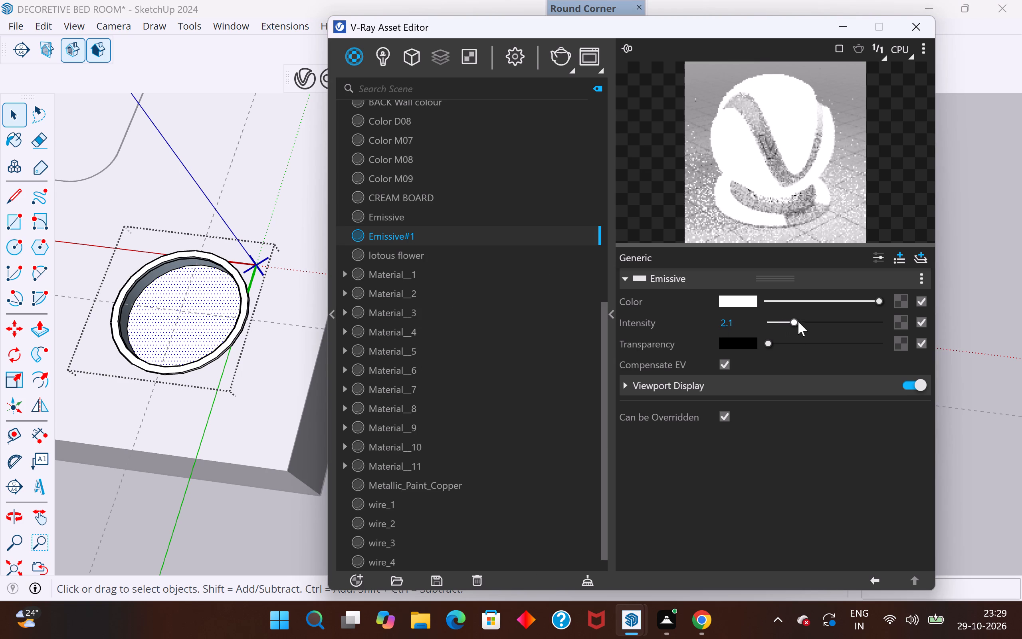
drag(798, 321, 812, 318)
click(961, 217)
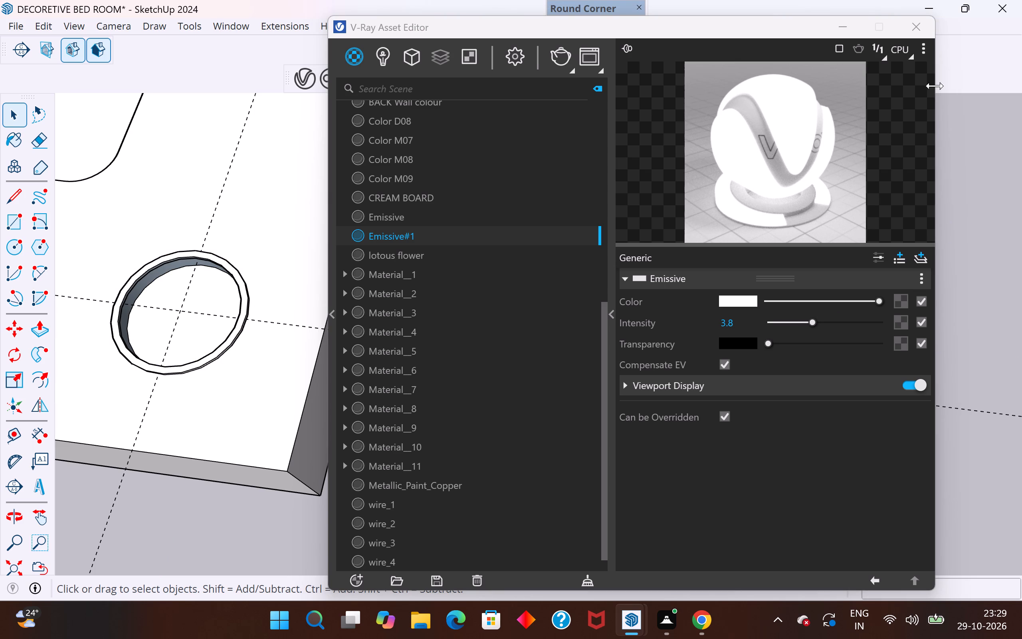
Delete the four construction guide lines crossing the panel's corner lights.
click(917, 33)
scroll(818, 230, down, 18)
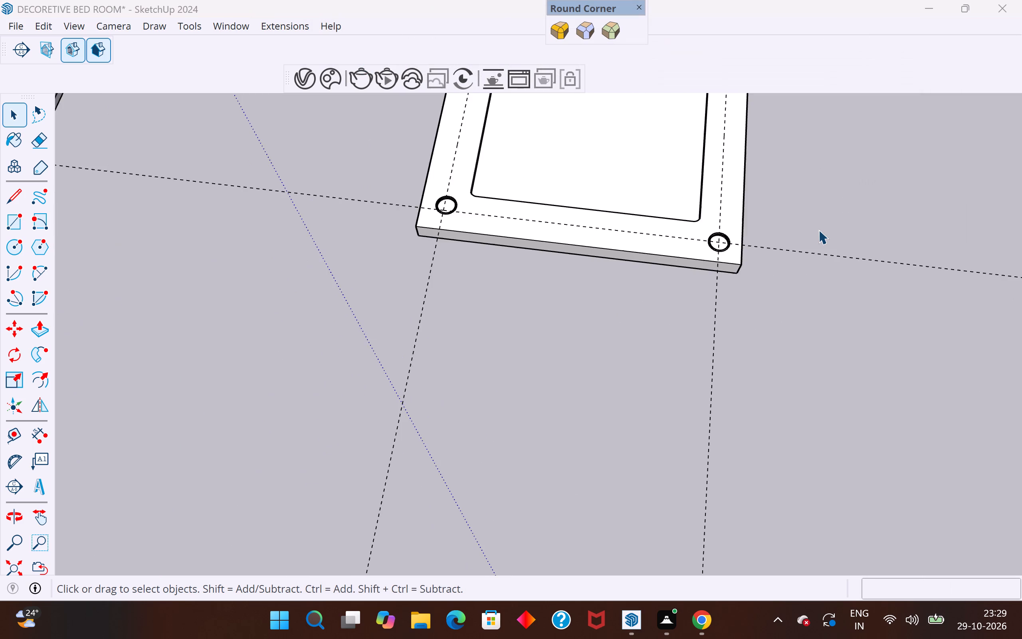
scroll(818, 230, down, 15)
click(747, 280)
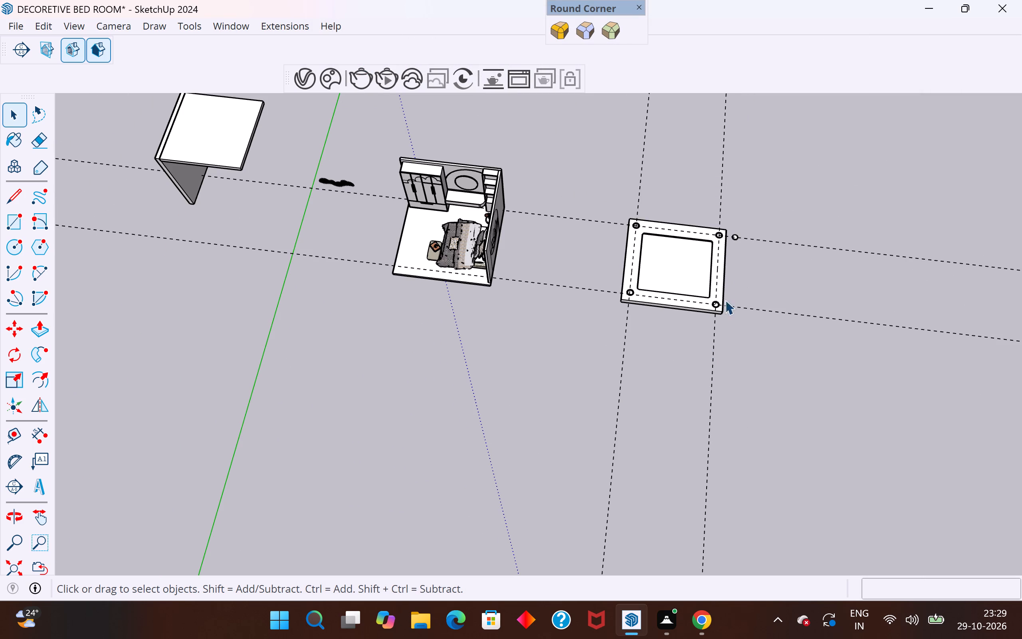
drag(866, 227, 819, 347)
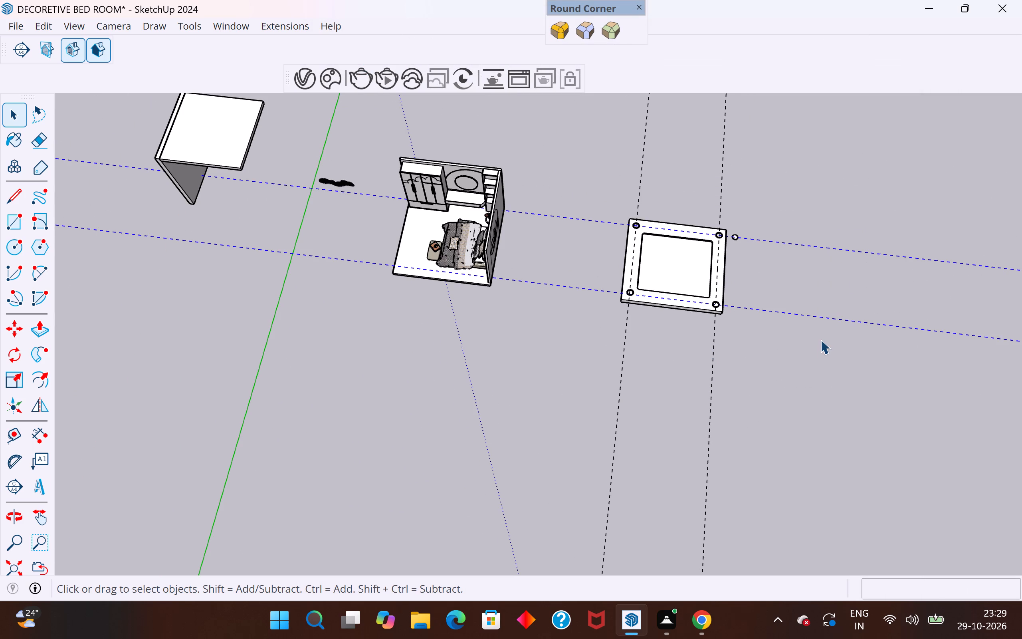
key(Delete)
drag(747, 377, 530, 516)
key(Delete)
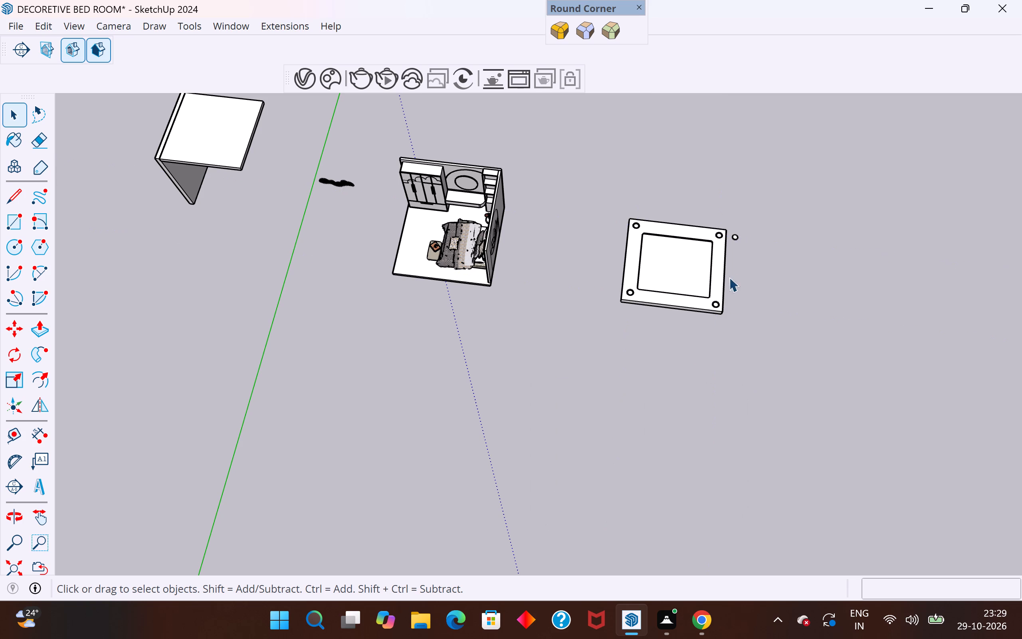
Delete the loose circle beside the panel.
scroll(736, 242, up, 8)
drag(749, 224, 725, 251)
key(Delete)
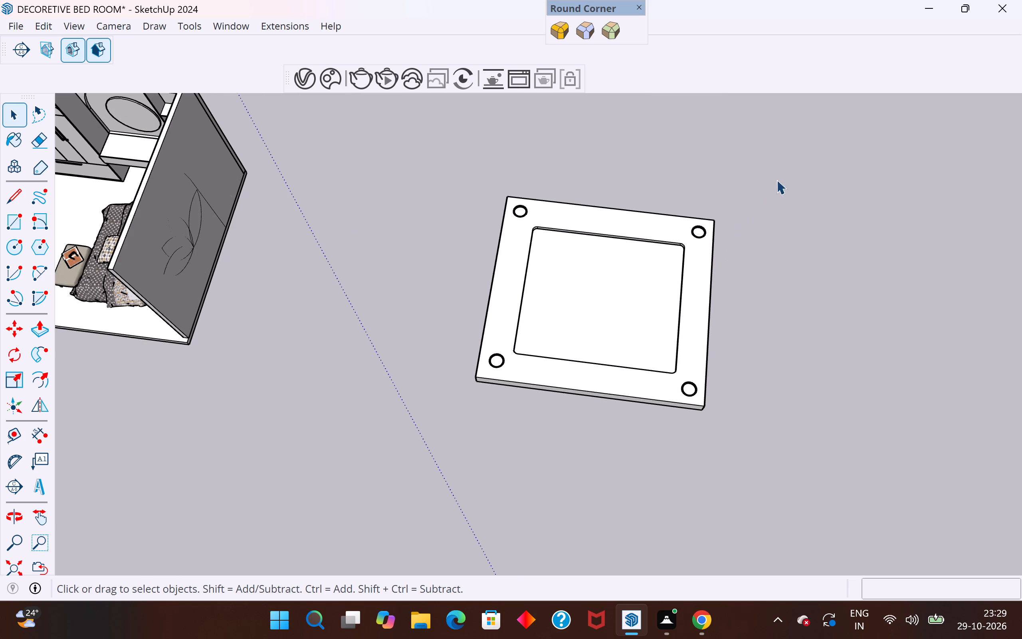
Group the square panel together with its four corner lights.
drag(785, 166, 429, 458)
right_click(615, 308)
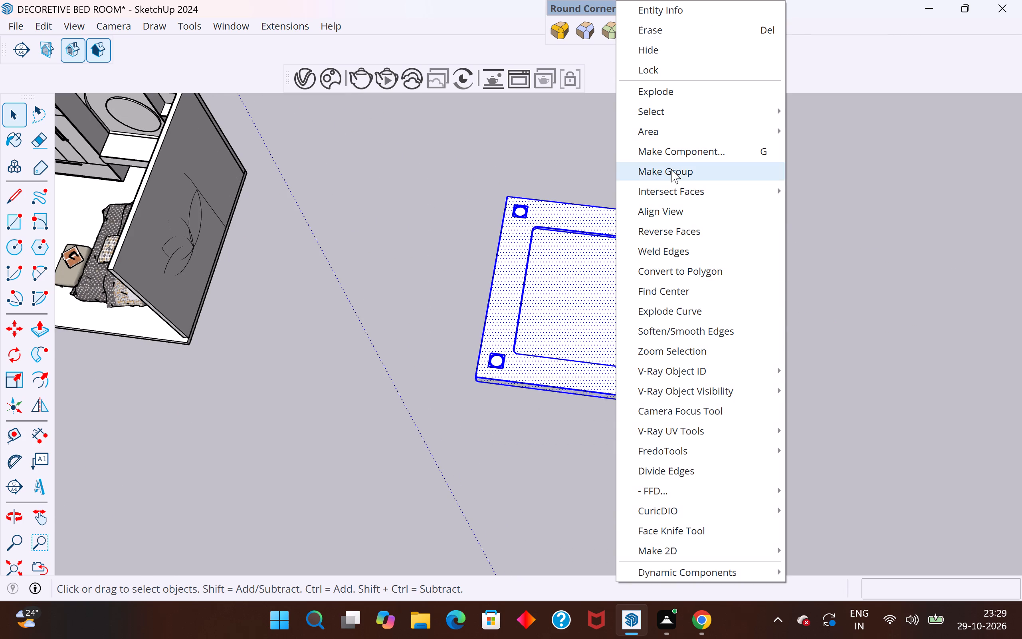
click(671, 170)
click(615, 308)
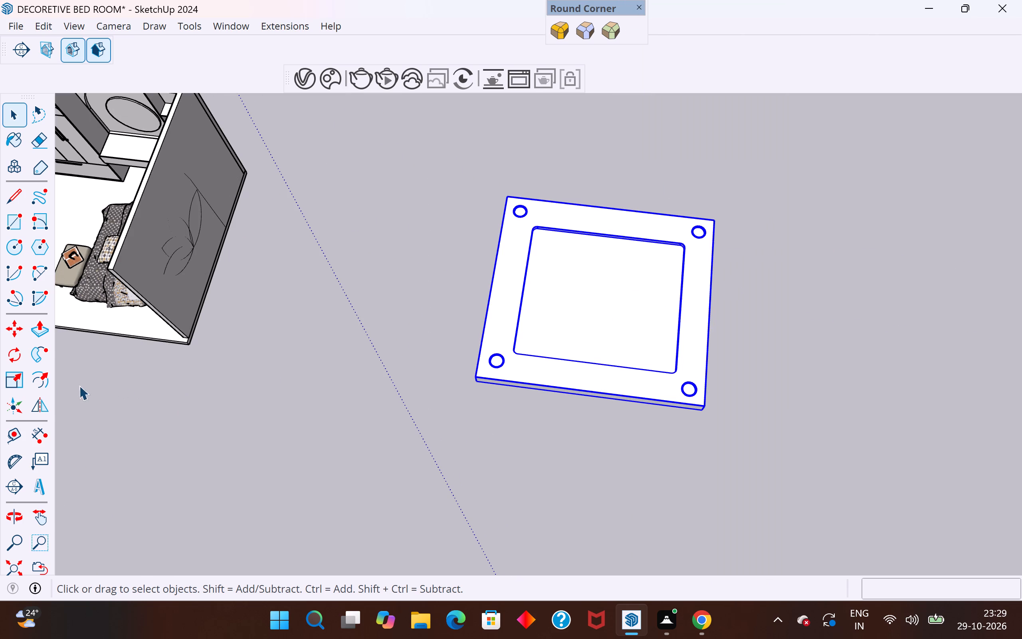
Flip the grouped panel upside down about its horizontal plane.
click(31, 411)
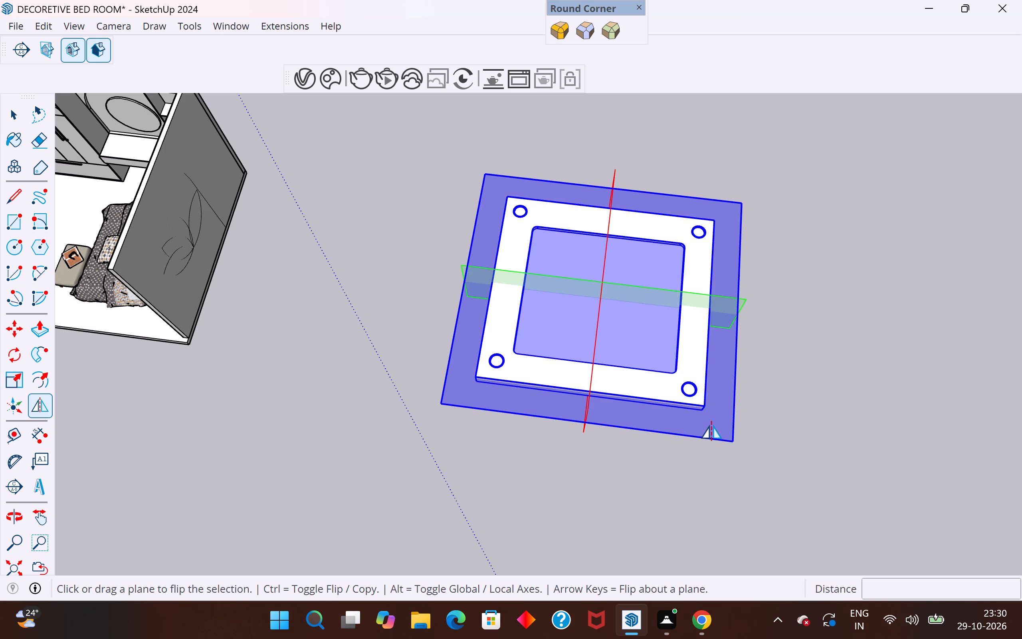
click(712, 429)
click(20, 117)
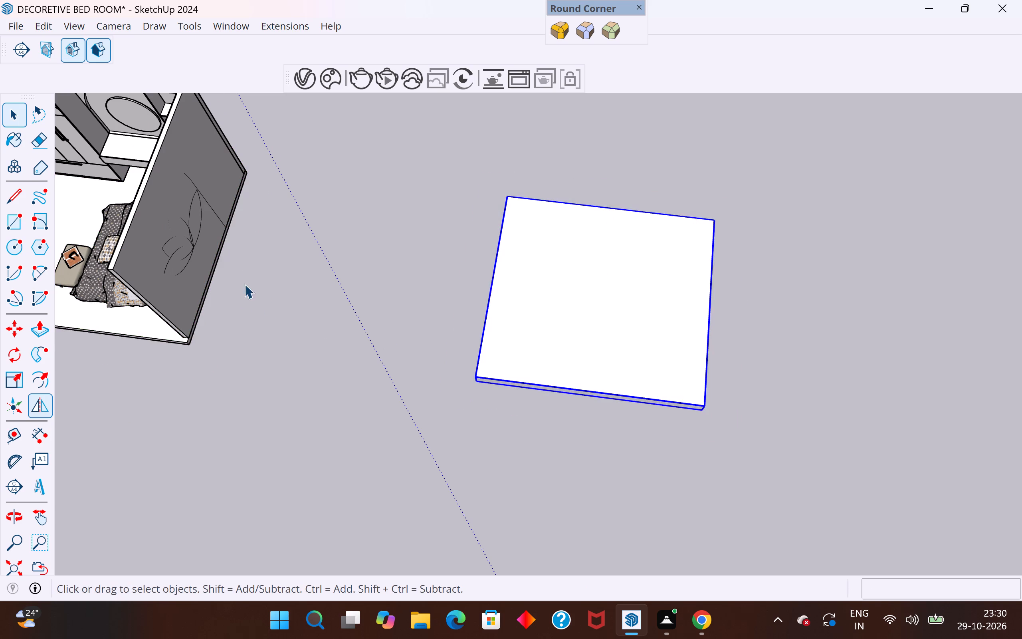
click(338, 354)
Move the round mirror disc group from its wall recess to the open space behind the bedroom wall.
scroll(458, 417, down, 6)
scroll(428, 411, up, 1)
middle_drag(428, 411, 700, 147)
scroll(530, 394, down, 4)
scroll(524, 407, up, 1)
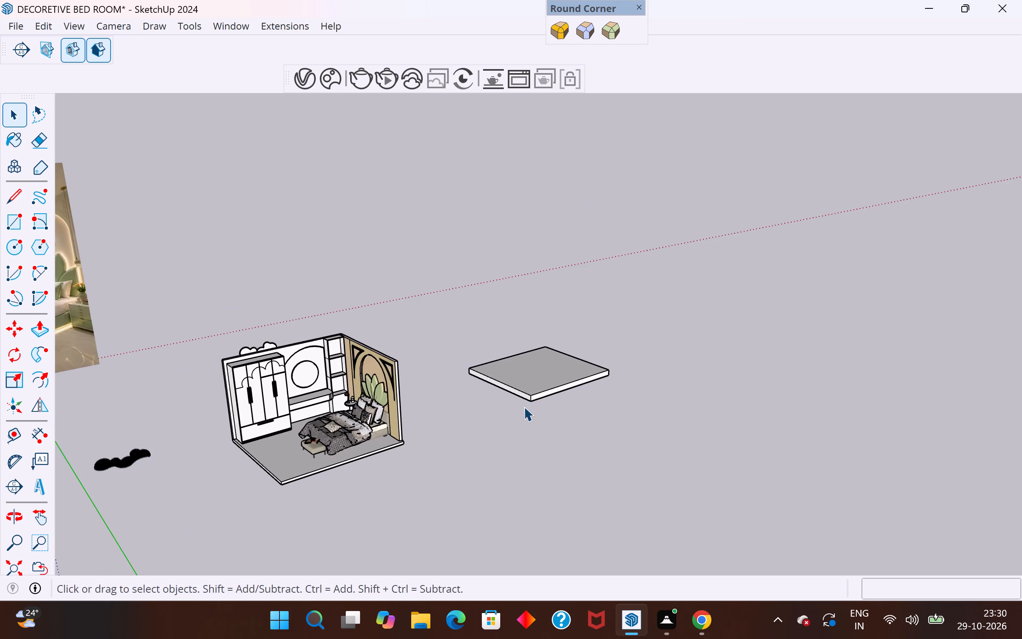
scroll(524, 407, up, 2)
scroll(533, 381, down, 3)
middle_drag(533, 381, 341, 336)
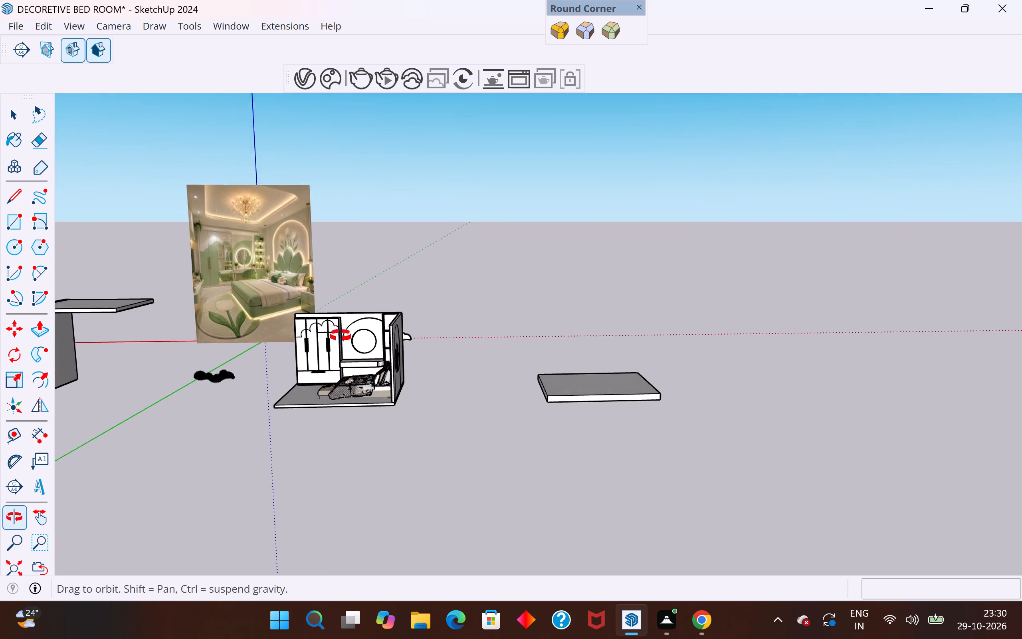
middle_drag(341, 336, 342, 336)
scroll(360, 339, up, 10)
middle_drag(368, 347, 409, 413)
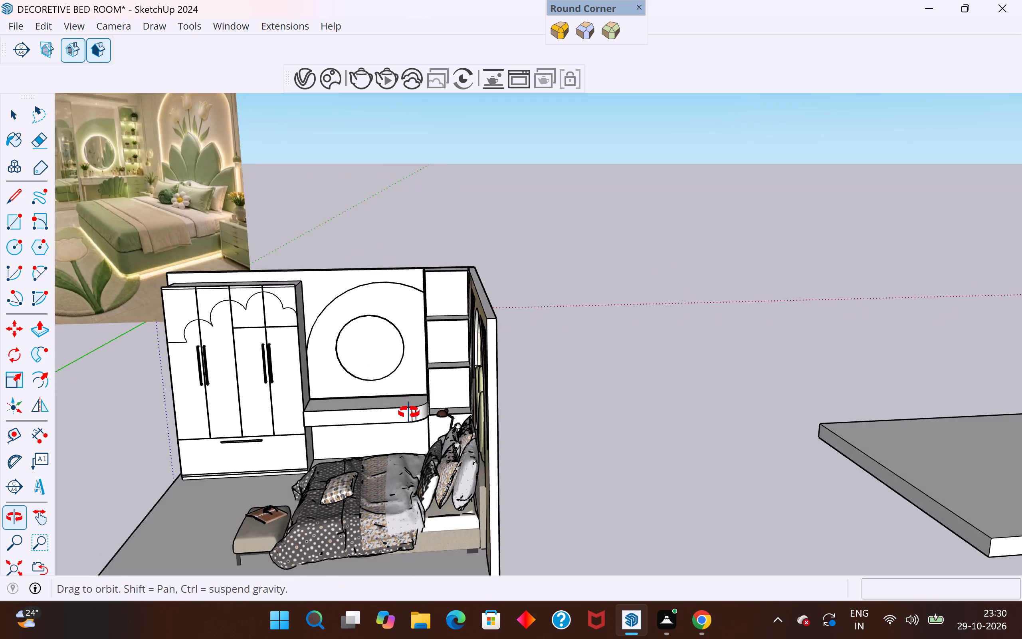
middle_drag(409, 413, 432, 486)
scroll(371, 327, up, 9)
middle_drag(378, 348, 399, 466)
scroll(365, 351, up, 4)
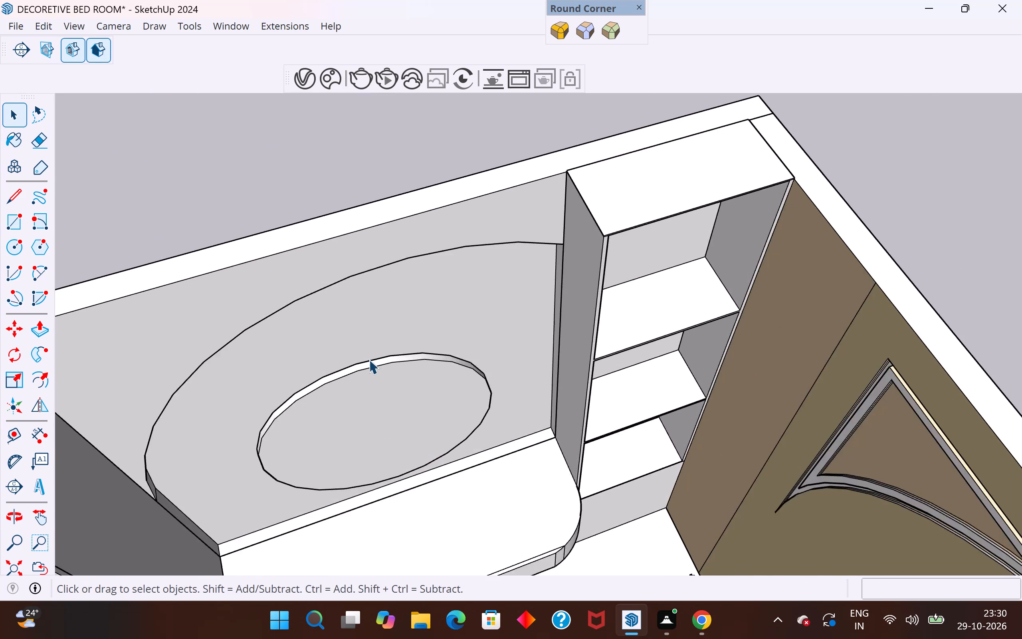
scroll(369, 359, up, 3)
middle_drag(371, 368, 563, 357)
click(525, 425)
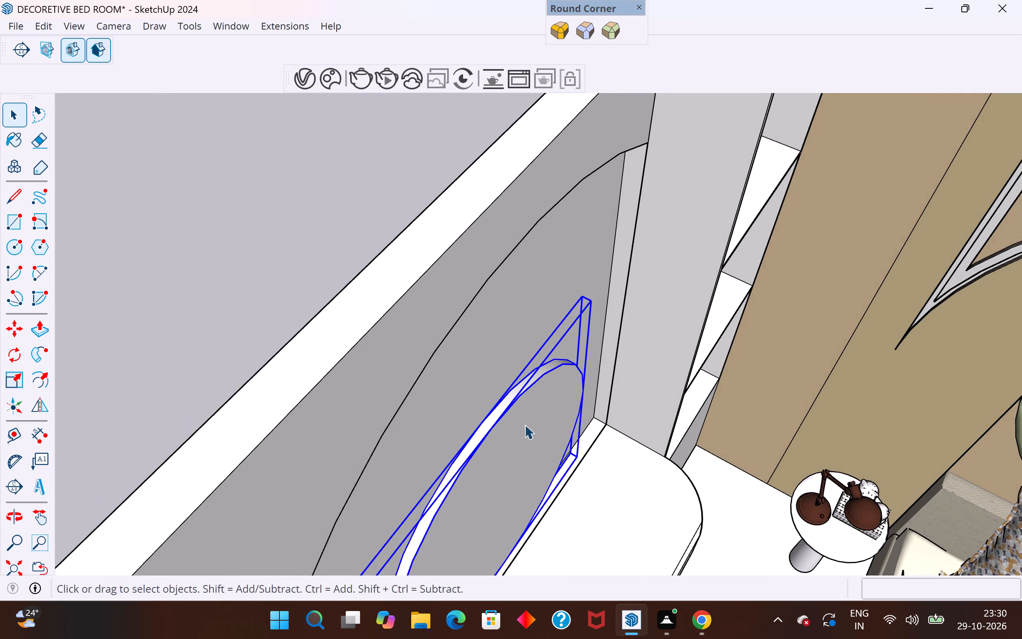
scroll(467, 349, down, 6)
key(m)
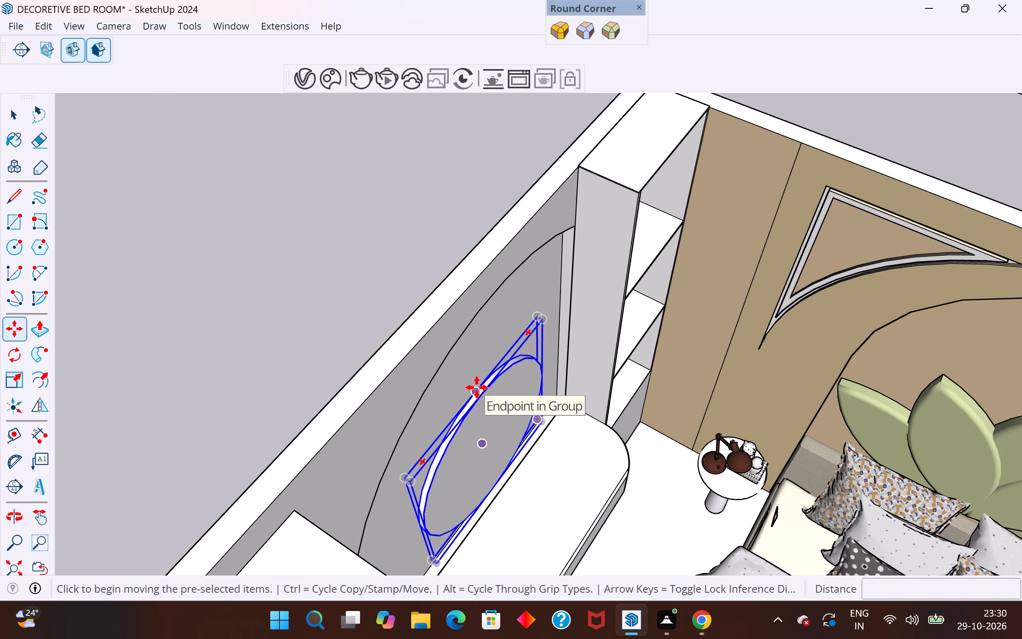
click(477, 387)
click(319, 310)
middle_drag(331, 310, 668, 190)
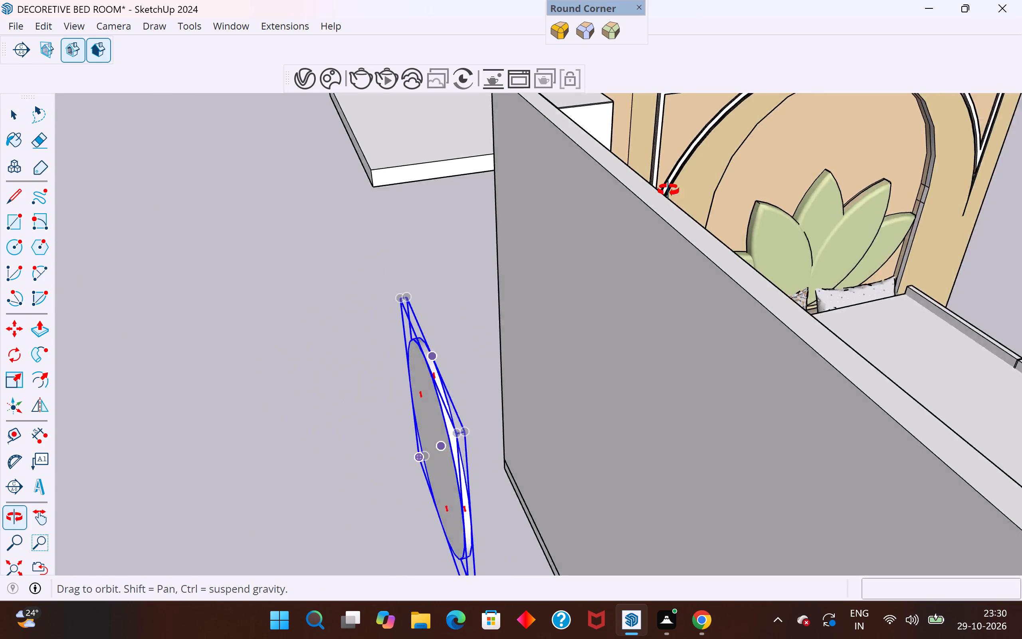
middle_drag(668, 190, 677, 188)
click(14, 116)
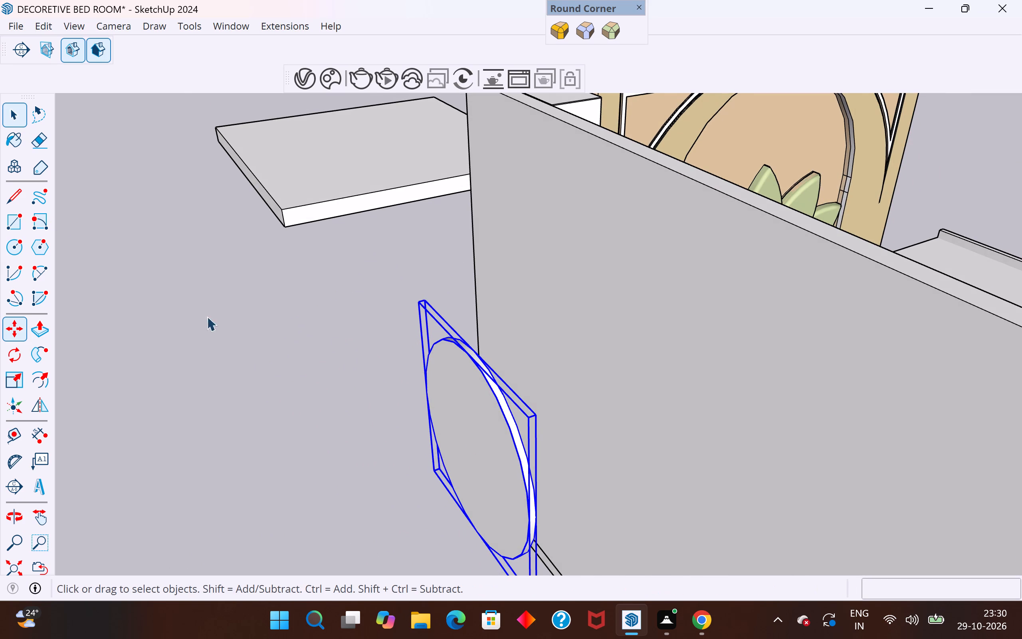
click(262, 355)
Inside the round mirror group, offset the rear face's edge inward by about 2 3/16".
scroll(530, 413, up, 2)
middle_drag(520, 413, 460, 423)
middle_drag(322, 434, 392, 390)
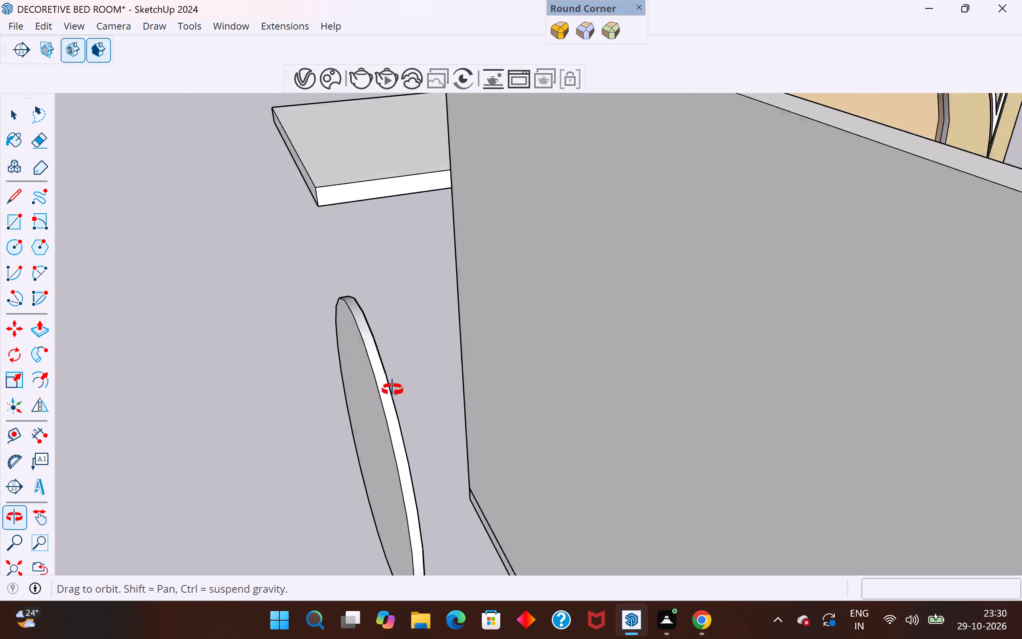
middle_drag(392, 390, 398, 389)
click(460, 381)
middle_drag(497, 378, 479, 387)
double_click(478, 387)
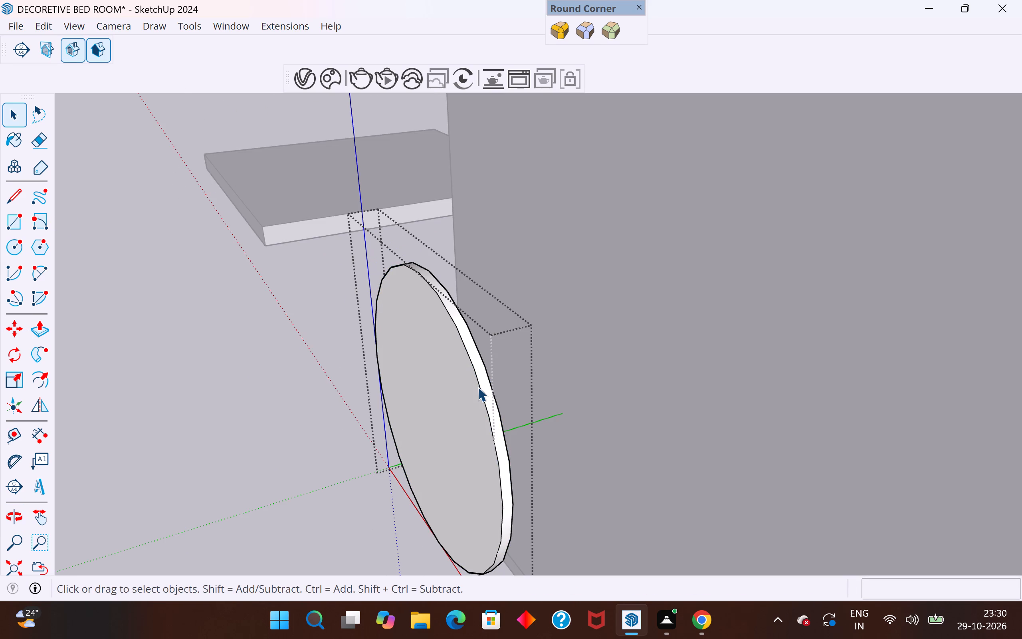
click(460, 377)
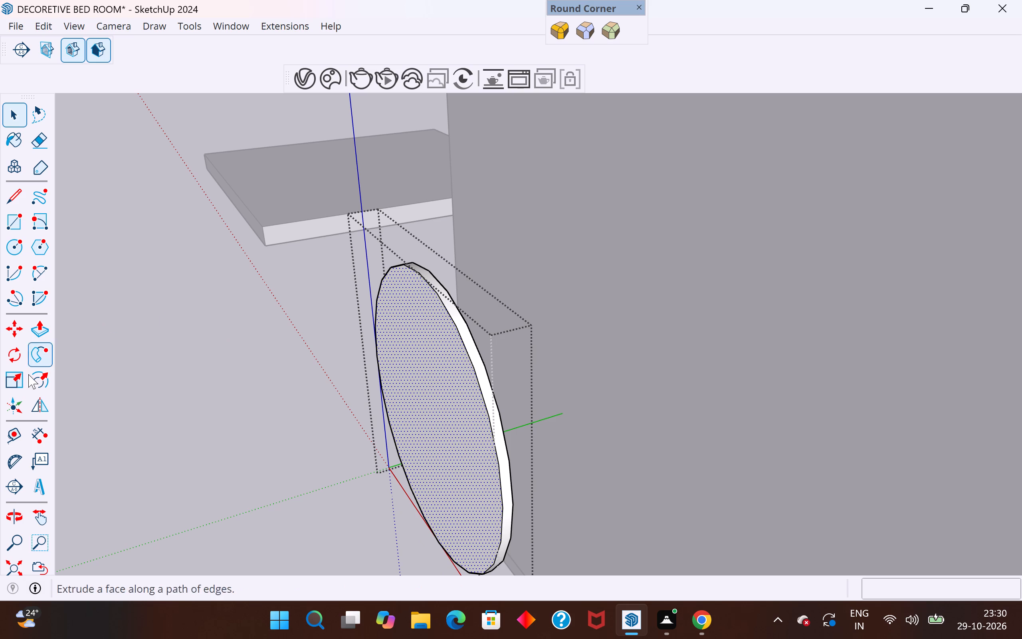
click(41, 377)
drag(393, 279, 396, 284)
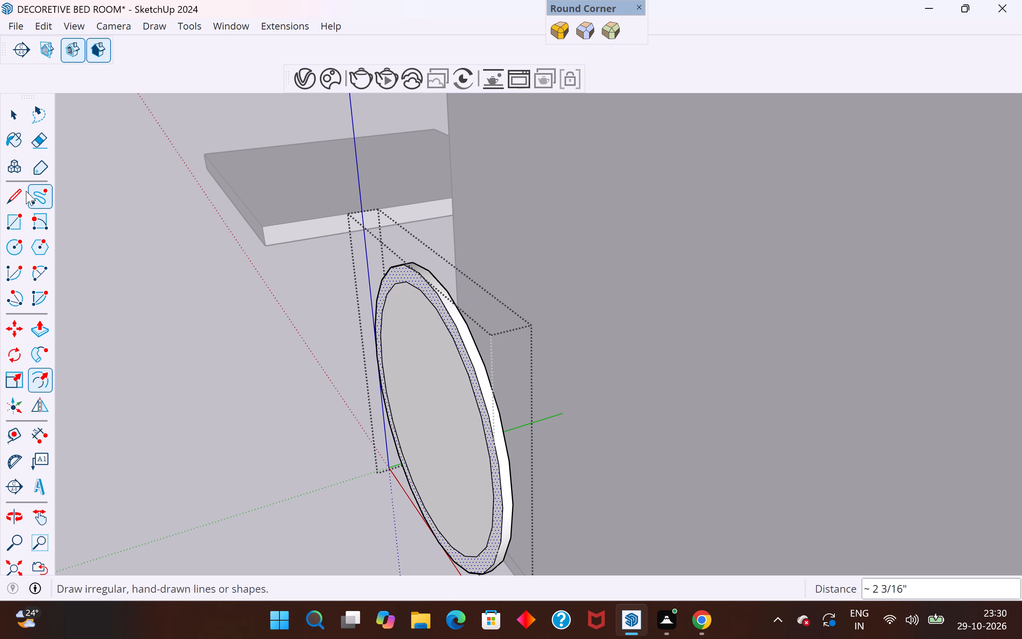
click(14, 114)
click(160, 267)
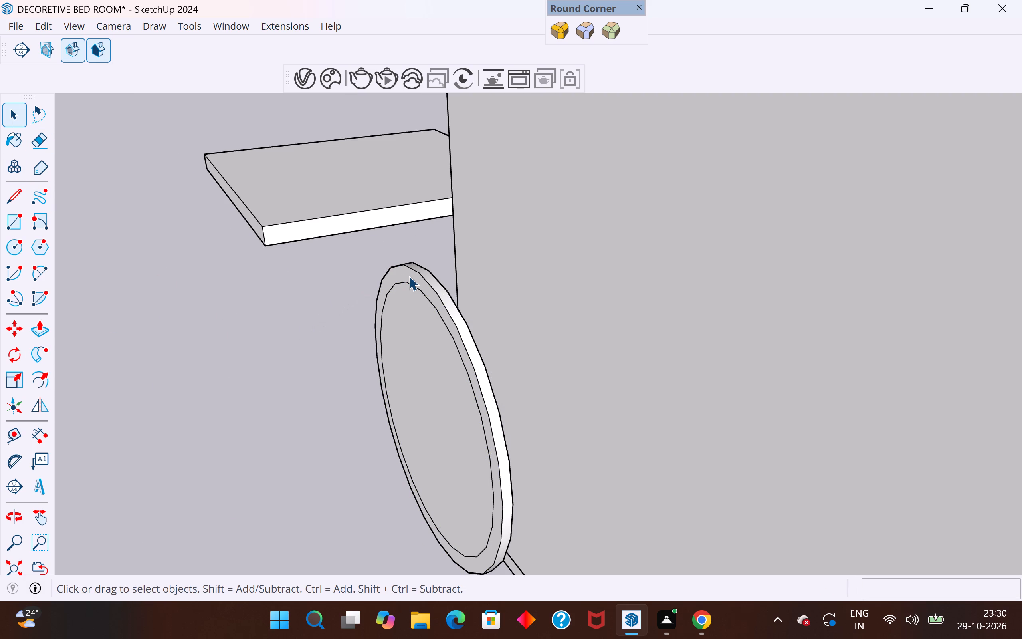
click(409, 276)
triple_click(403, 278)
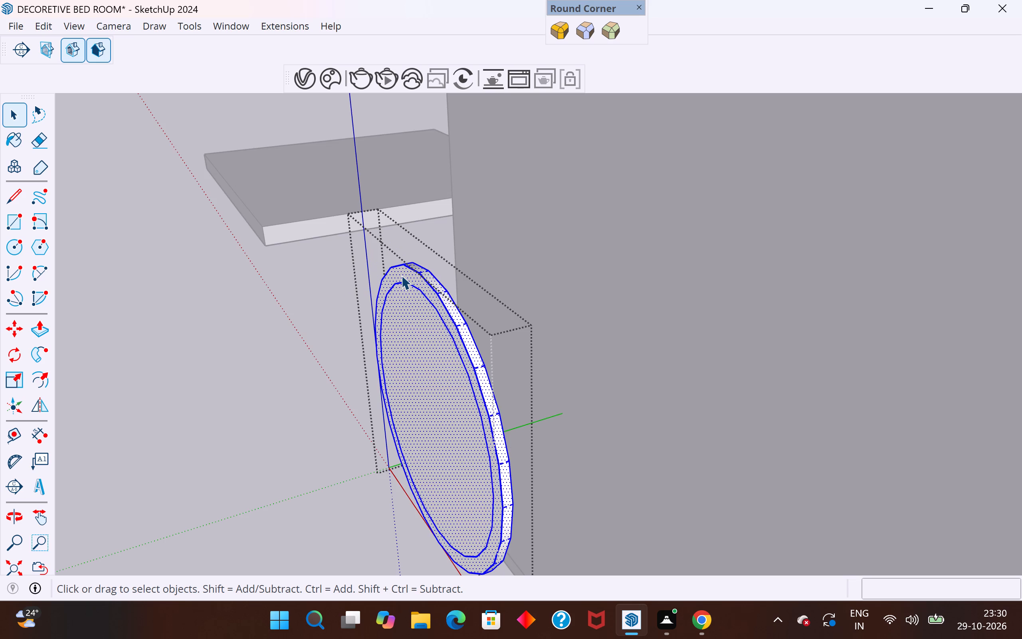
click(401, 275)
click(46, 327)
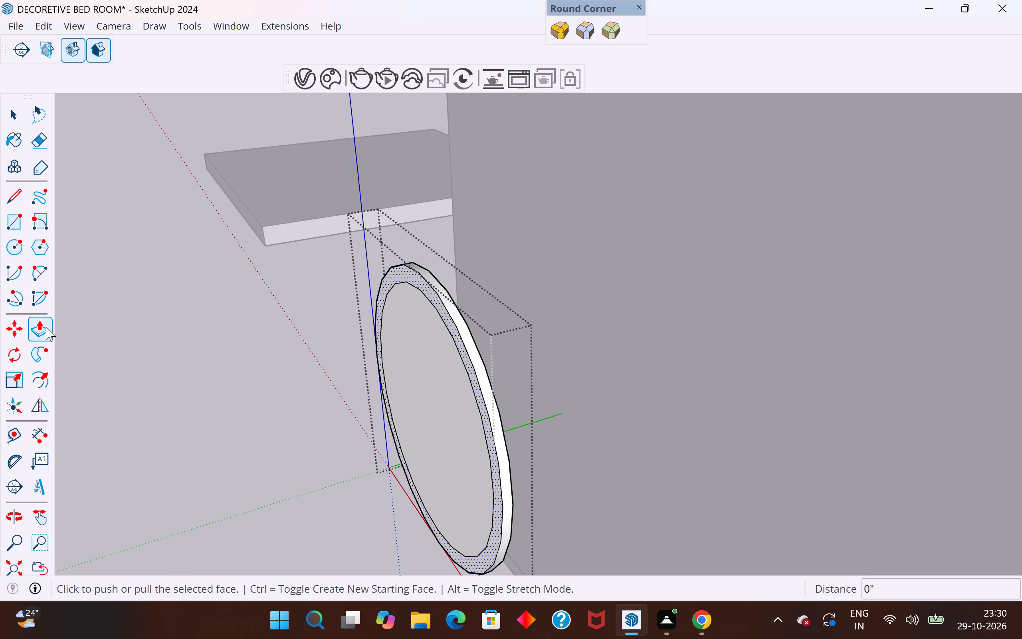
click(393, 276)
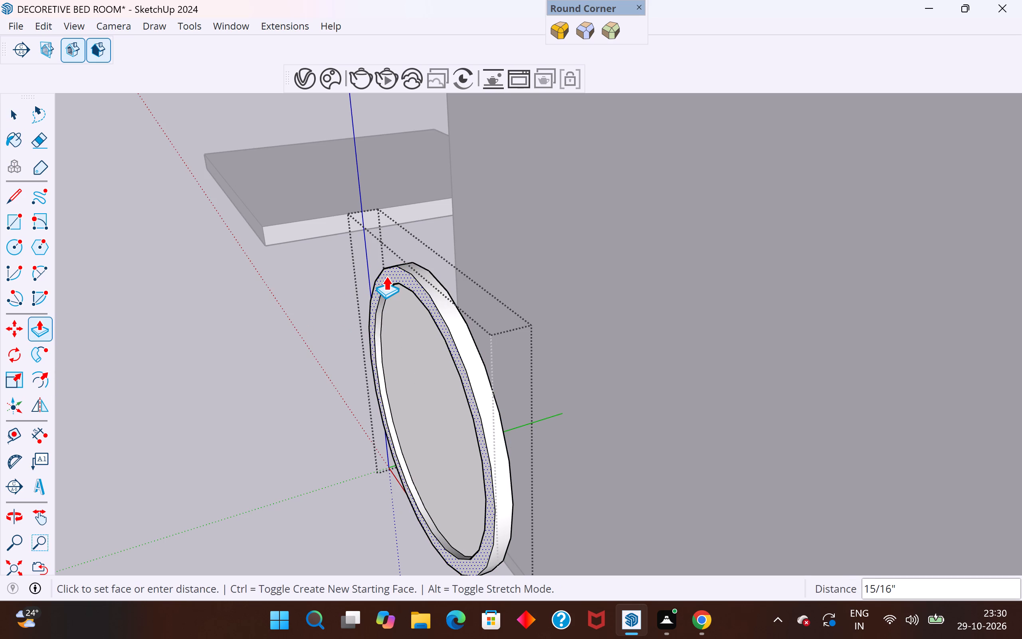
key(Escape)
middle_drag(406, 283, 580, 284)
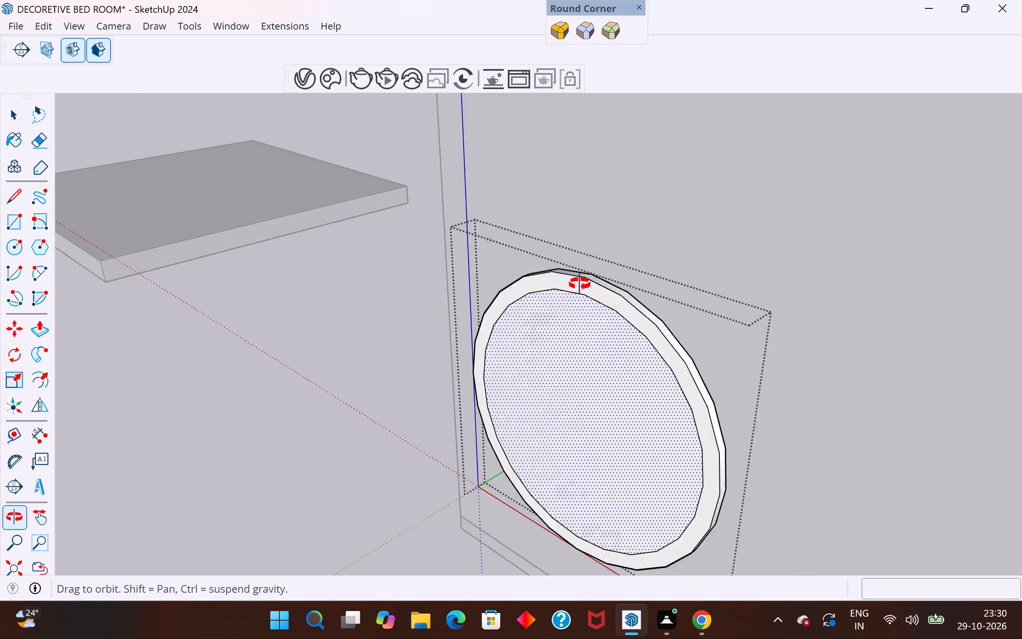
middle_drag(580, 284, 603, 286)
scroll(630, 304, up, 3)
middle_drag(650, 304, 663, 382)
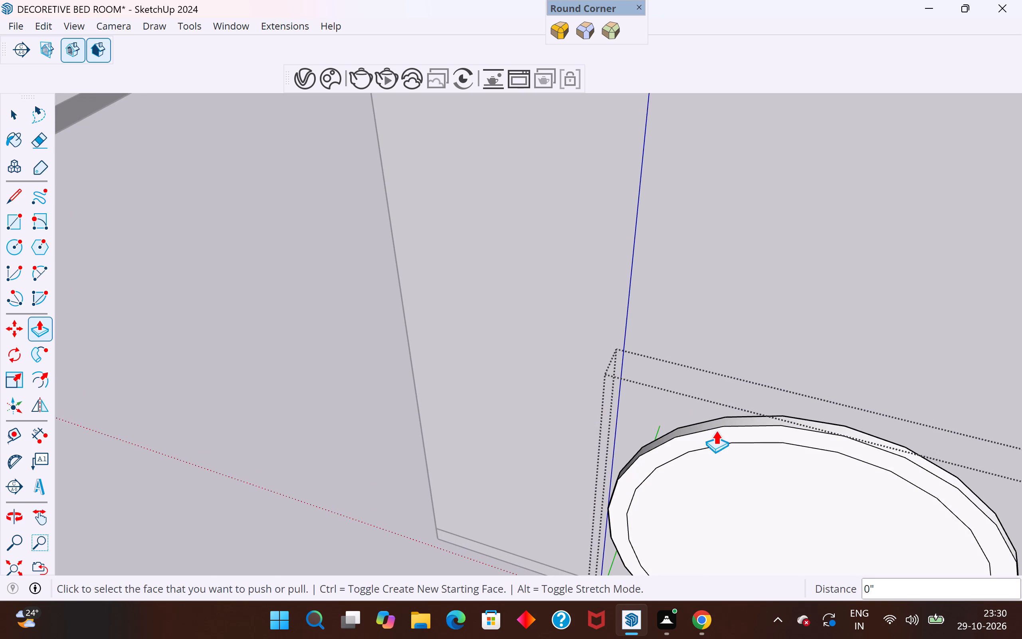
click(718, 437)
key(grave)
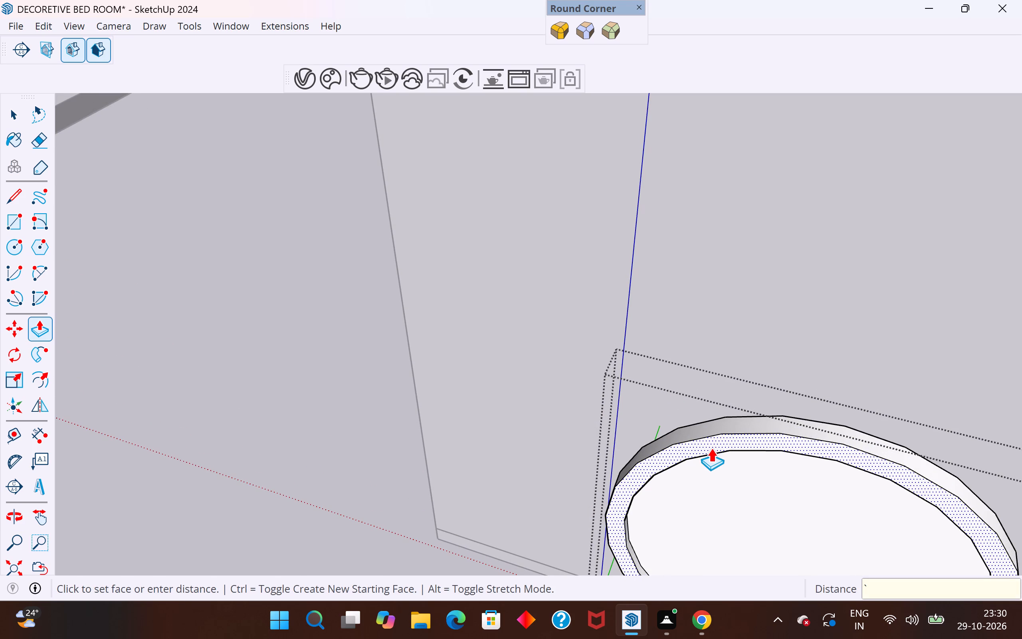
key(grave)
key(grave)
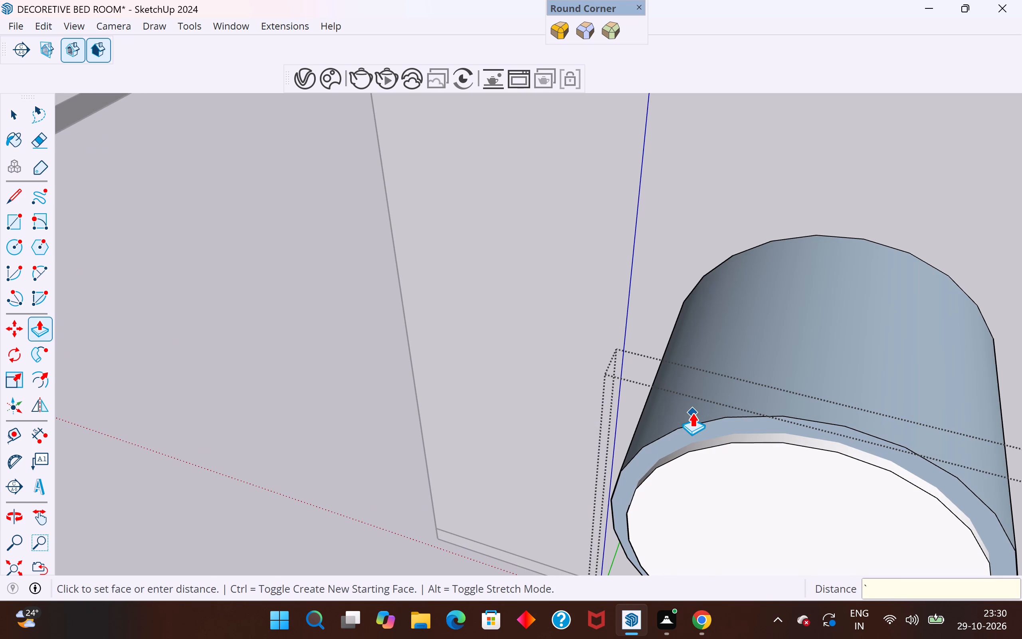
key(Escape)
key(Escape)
Push/Pull the mirror's inner circular rear face outward 1 1/16" and leave the group.
click(717, 463)
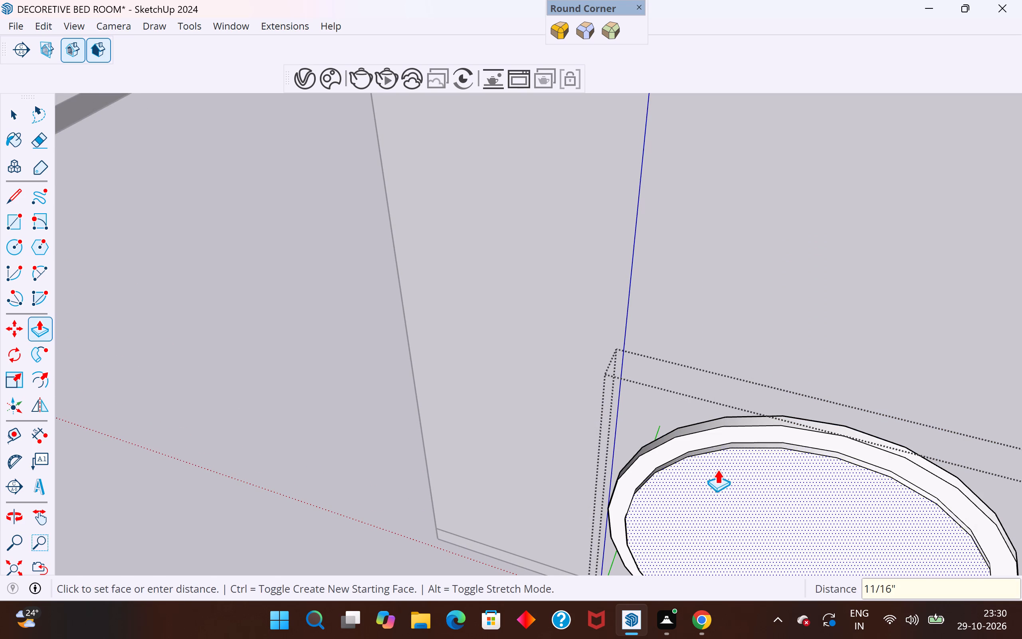
click(717, 472)
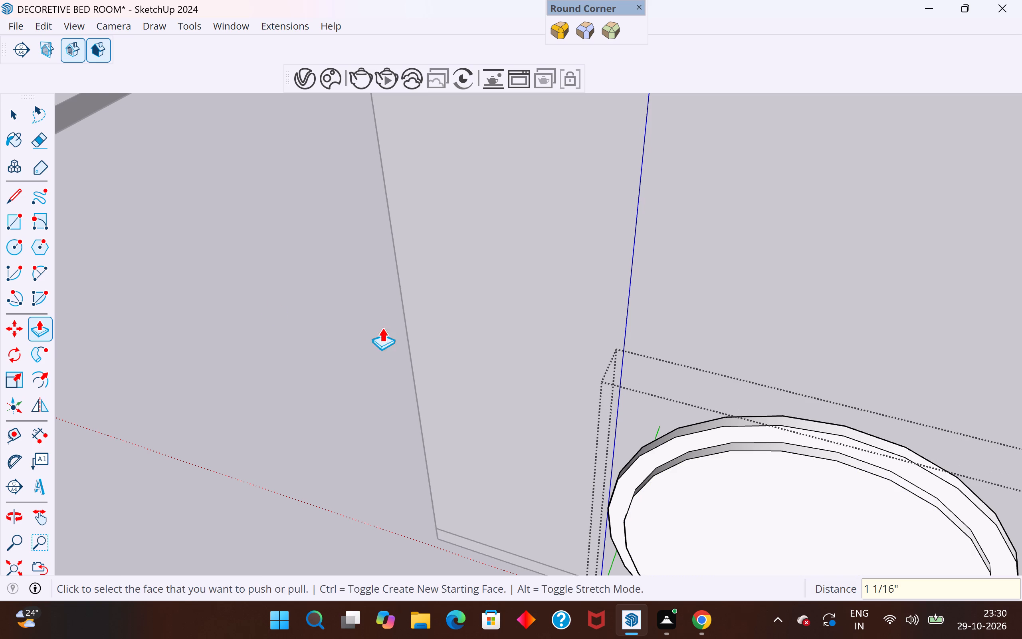
click(13, 111)
click(241, 282)
Apply the V-Ray Emissive#1 material to the side face of the raised rear disc inside the round mirror group.
scroll(529, 270, down, 5)
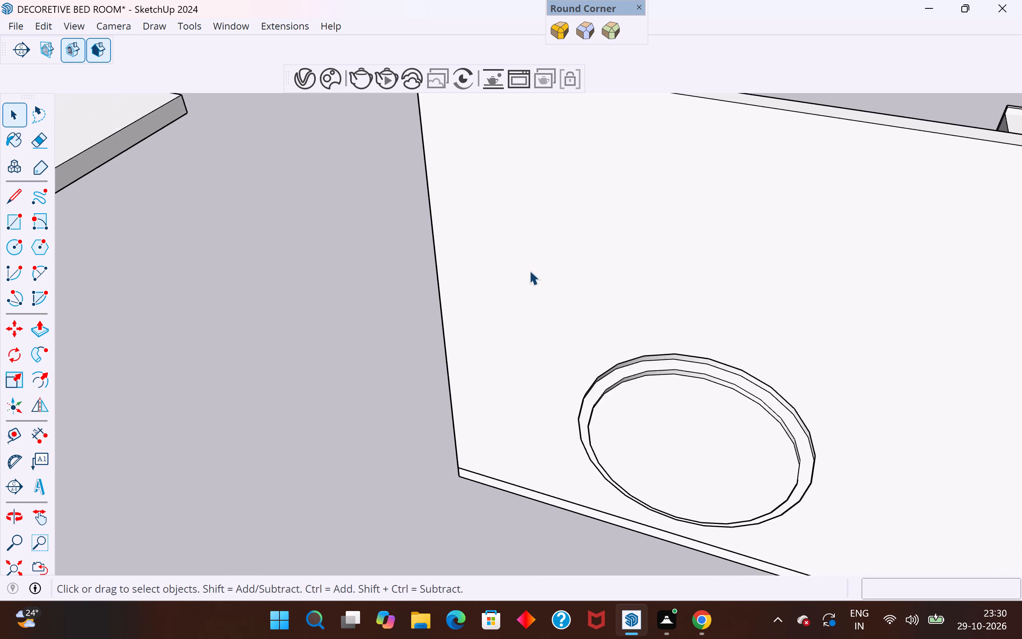
middle_drag(725, 393, 416, 357)
scroll(405, 365, down, 1)
scroll(340, 408, up, 7)
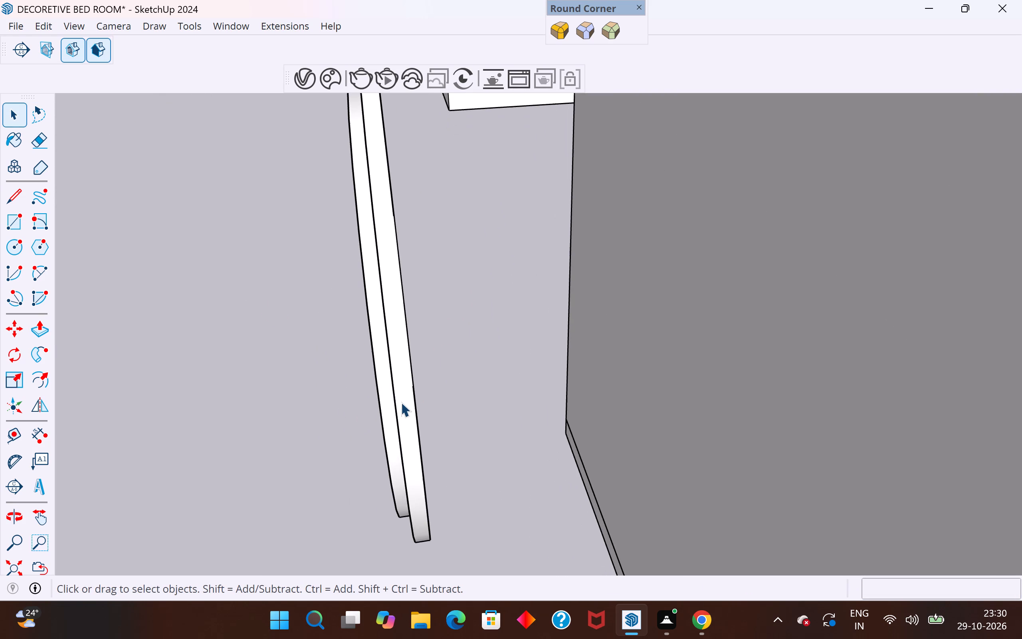
double_click(384, 373)
click(384, 358)
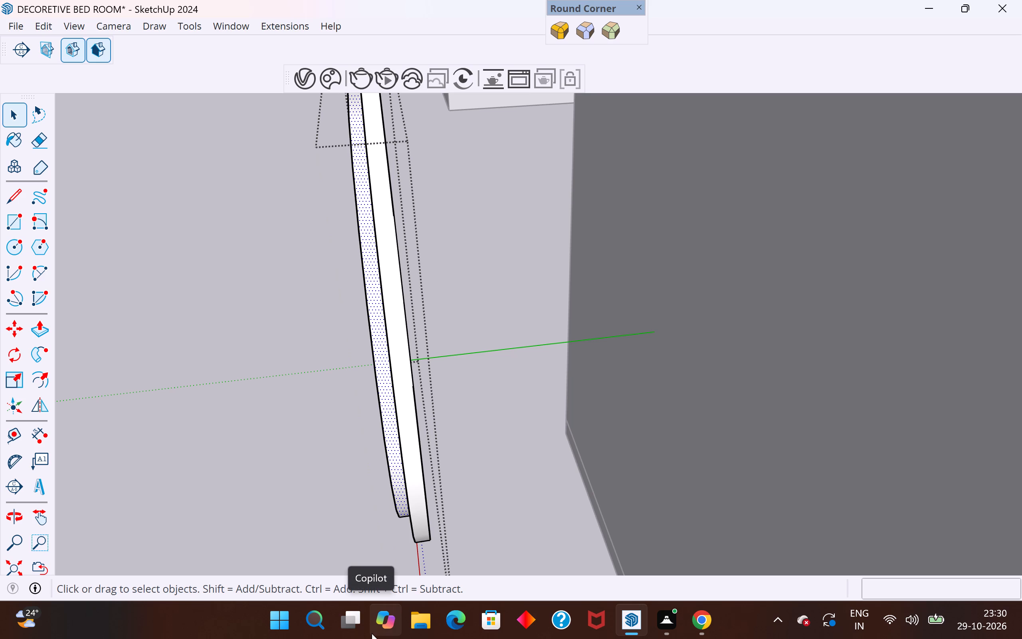
right_click(302, 77)
click(221, 163)
click(301, 73)
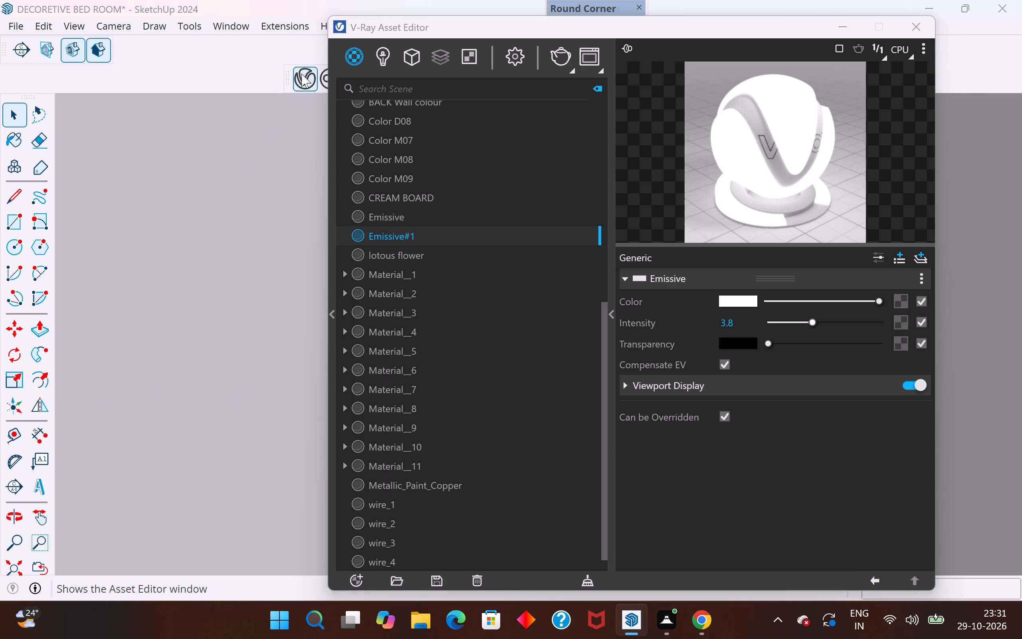
right_click(410, 234)
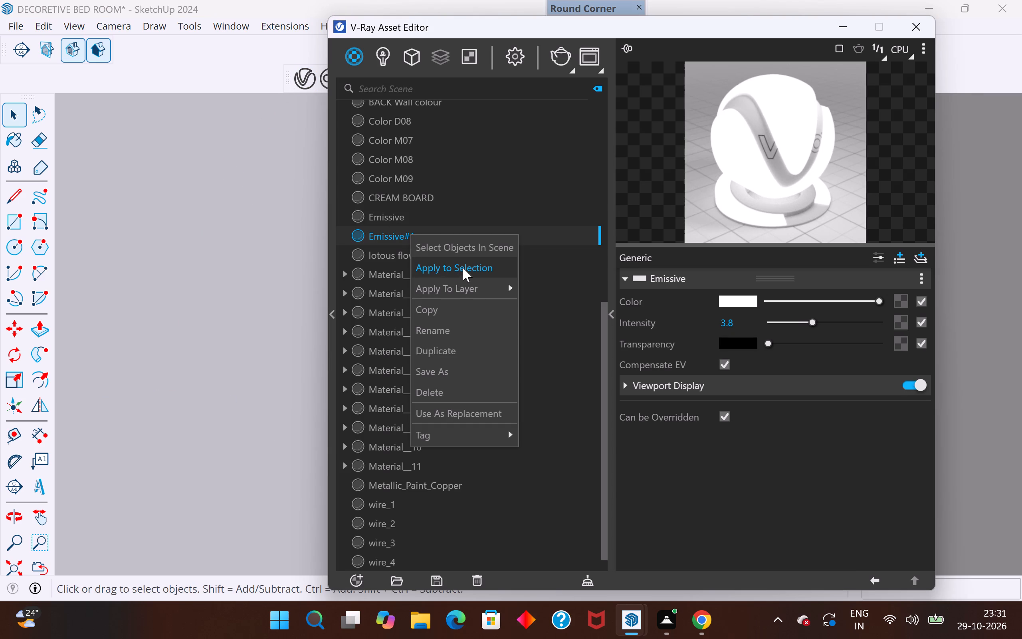
click(465, 265)
click(258, 347)
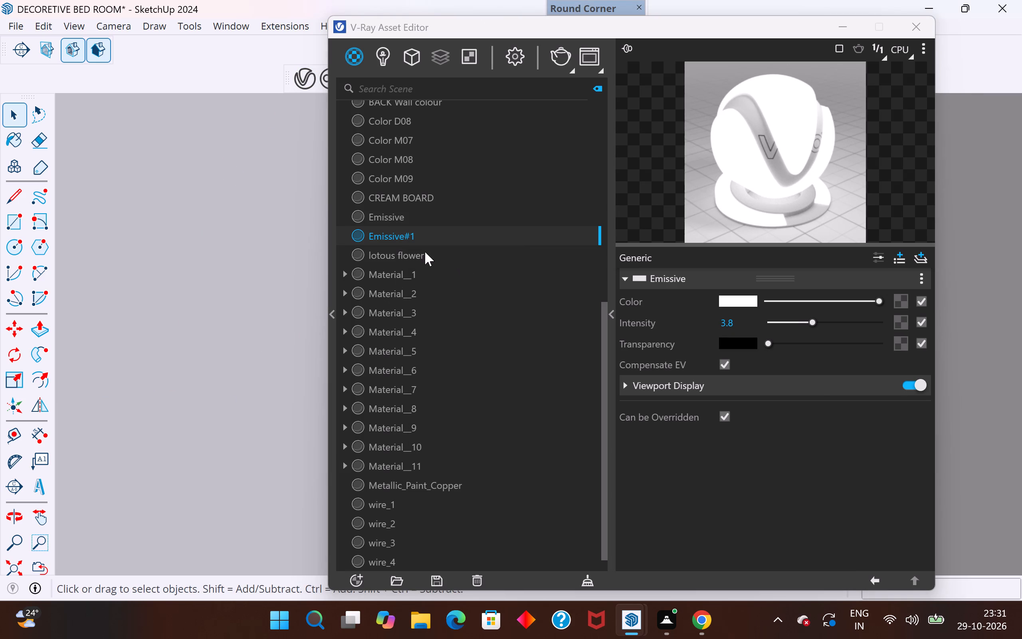
right_click(431, 240)
click(466, 273)
click(267, 321)
scroll(285, 320, down, 6)
click(931, 24)
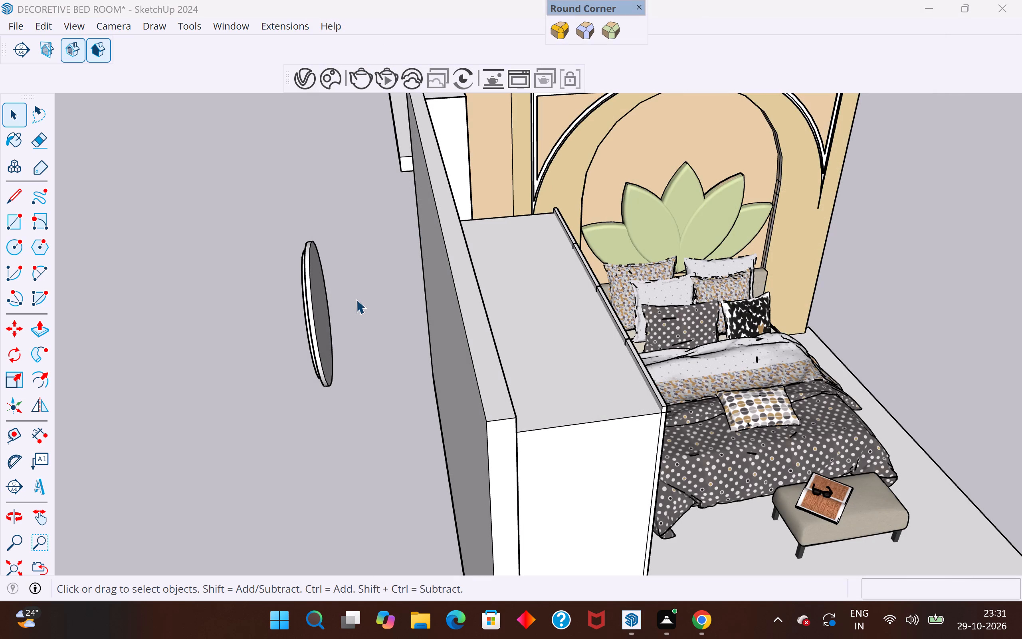
click(356, 299)
Move the round mirror group back through the wall into the arched recess above the dressing counter.
click(306, 330)
key(m)
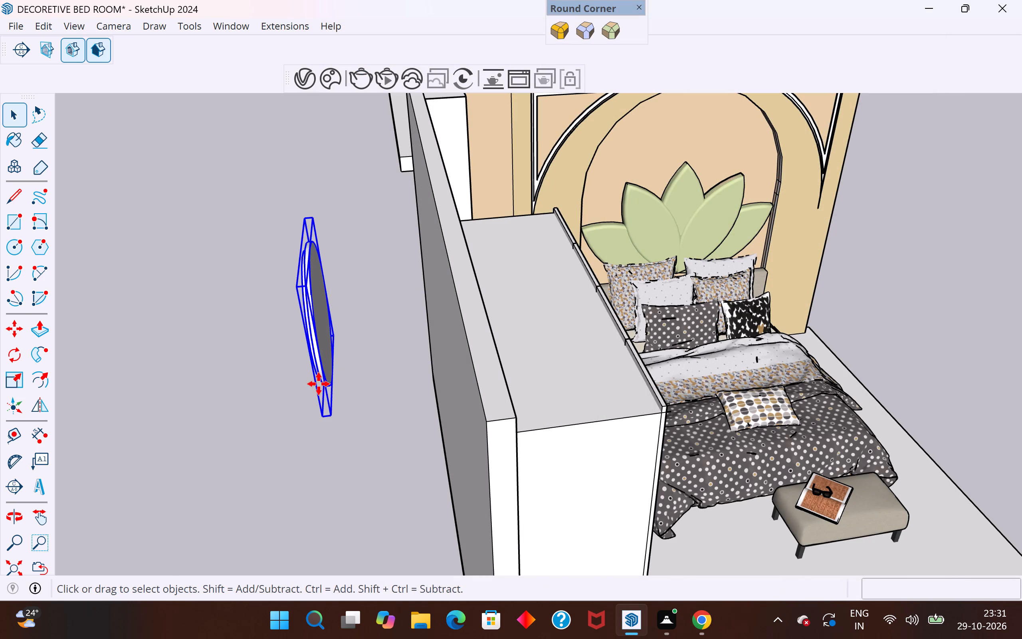
click(320, 422)
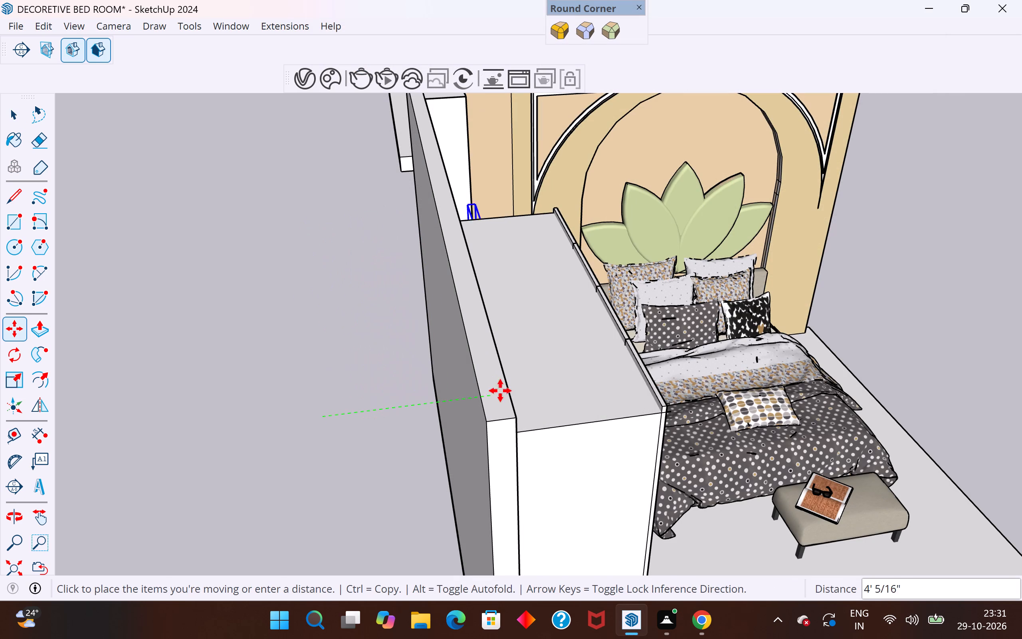
middle_drag(511, 391, 149, 435)
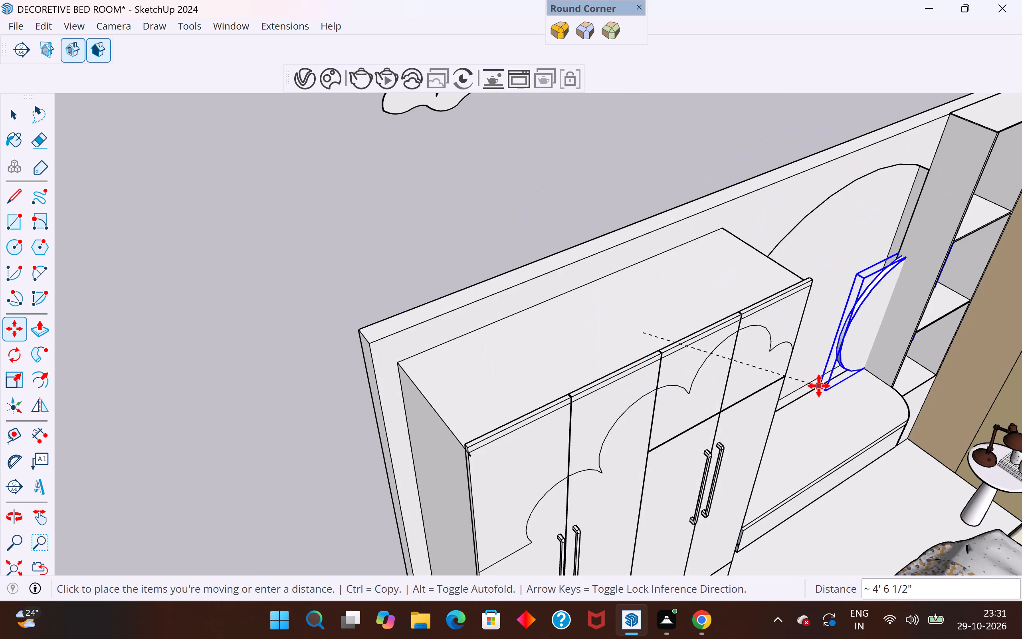
middle_drag(810, 381, 659, 278)
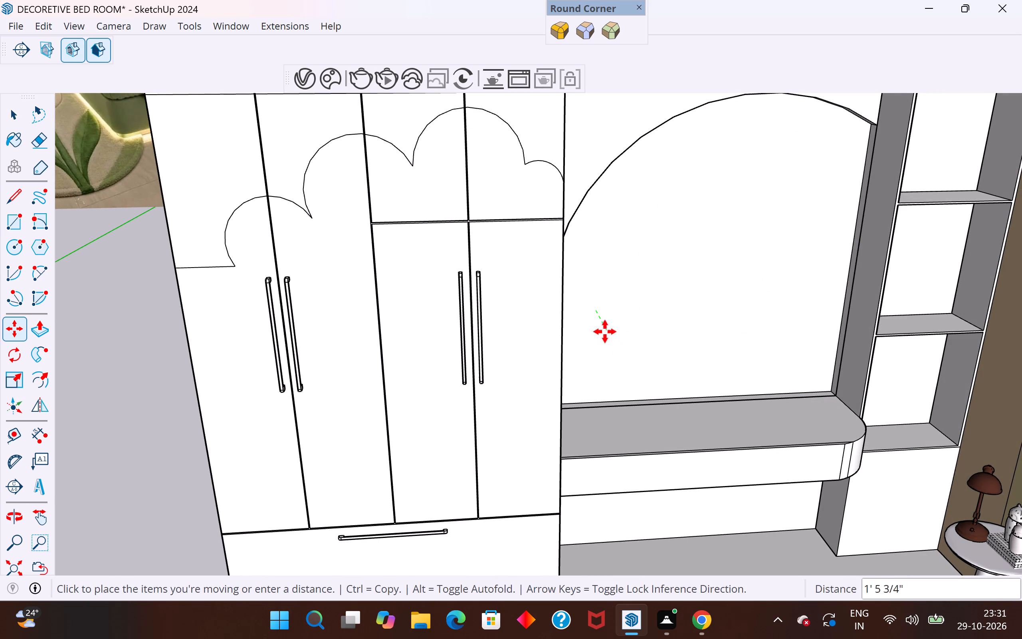
middle_drag(610, 345, 607, 474)
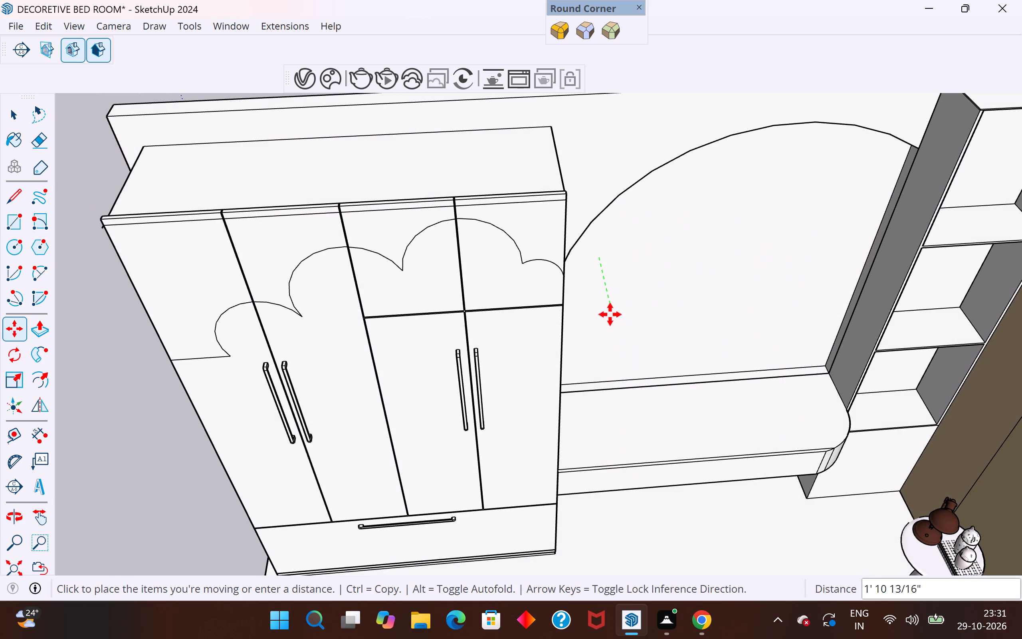
click(613, 342)
middle_drag(630, 380, 770, 460)
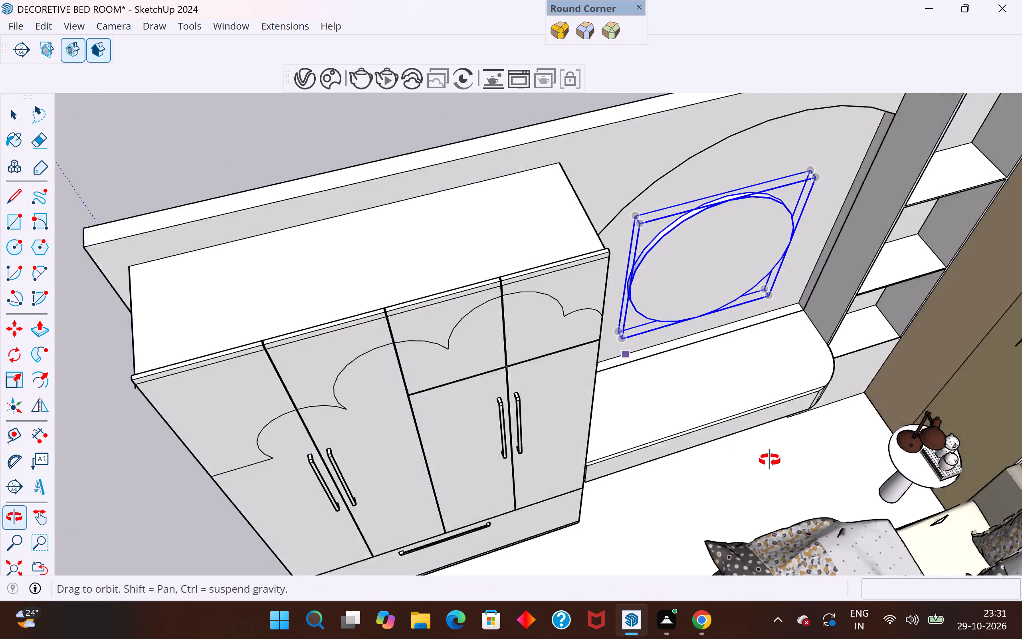
middle_drag(770, 460, 786, 466)
scroll(697, 210, up, 2)
middle_drag(706, 215, 833, 314)
scroll(695, 206, up, 2)
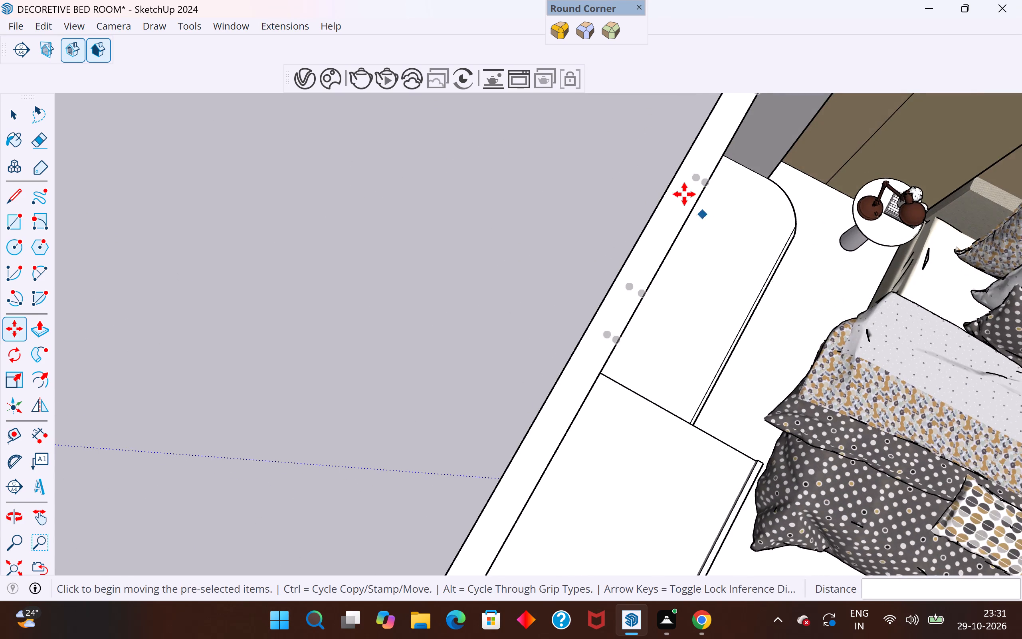
scroll(684, 194, up, 5)
middle_drag(698, 218, 675, 179)
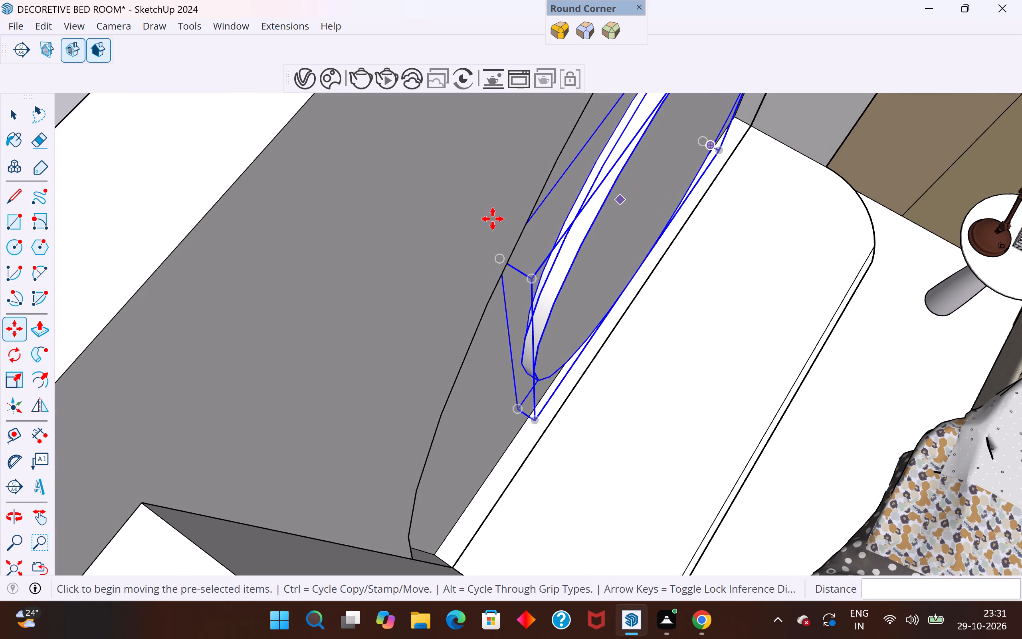
click(17, 117)
scroll(304, 294, down, 12)
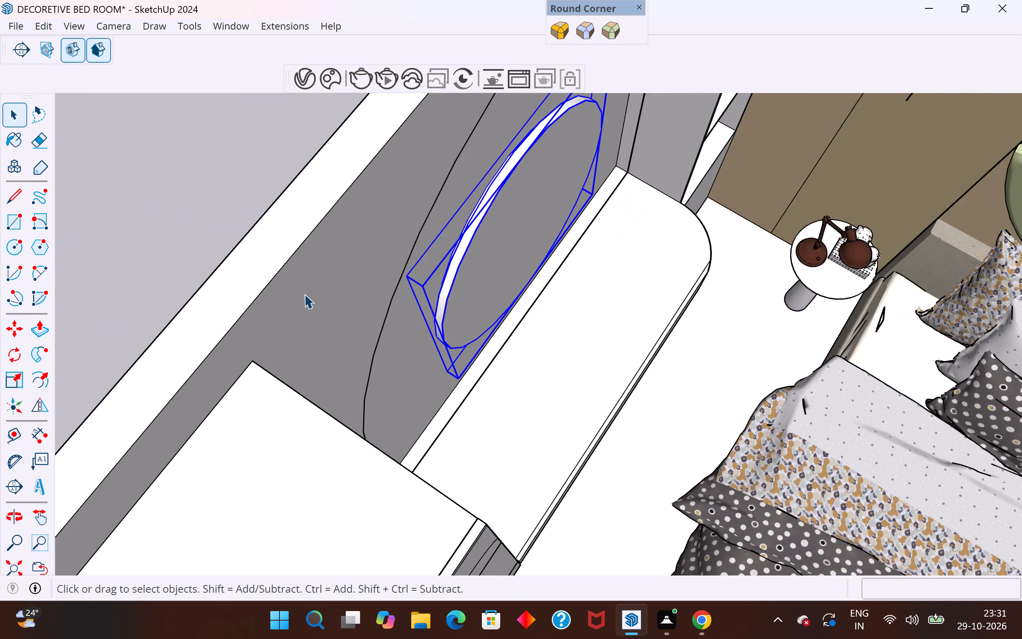
scroll(304, 294, down, 6)
click(238, 197)
Examine the whole bedroom model and compare its wardrobe and mirror wall with the reference image.
scroll(275, 205, down, 11)
middle_drag(436, 351, 328, 167)
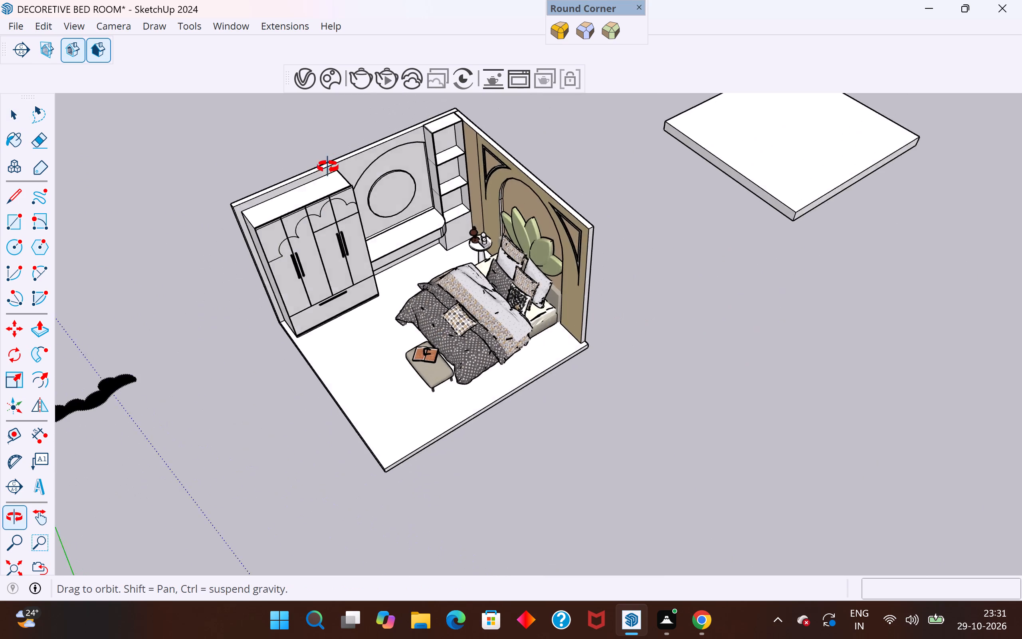
middle_drag(328, 167, 332, 149)
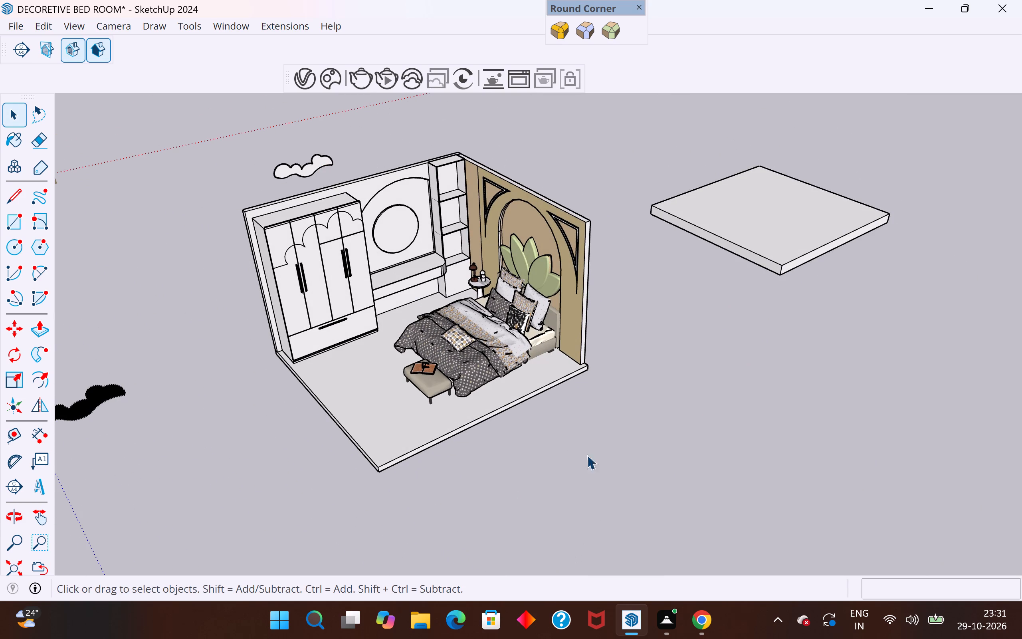
click(589, 474)
scroll(473, 421, up, 2)
middle_drag(477, 422, 656, 318)
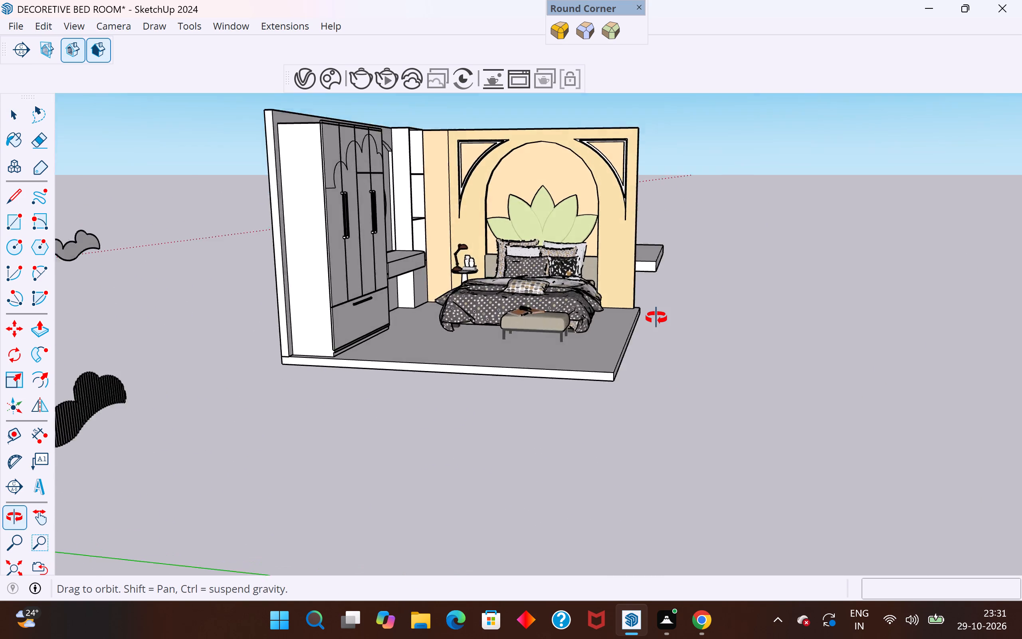
middle_drag(656, 318, 646, 320)
scroll(565, 294, up, 4)
middle_drag(554, 262, 505, 439)
scroll(477, 503, down, 4)
scroll(389, 362, down, 5)
middle_drag(412, 357, 255, 246)
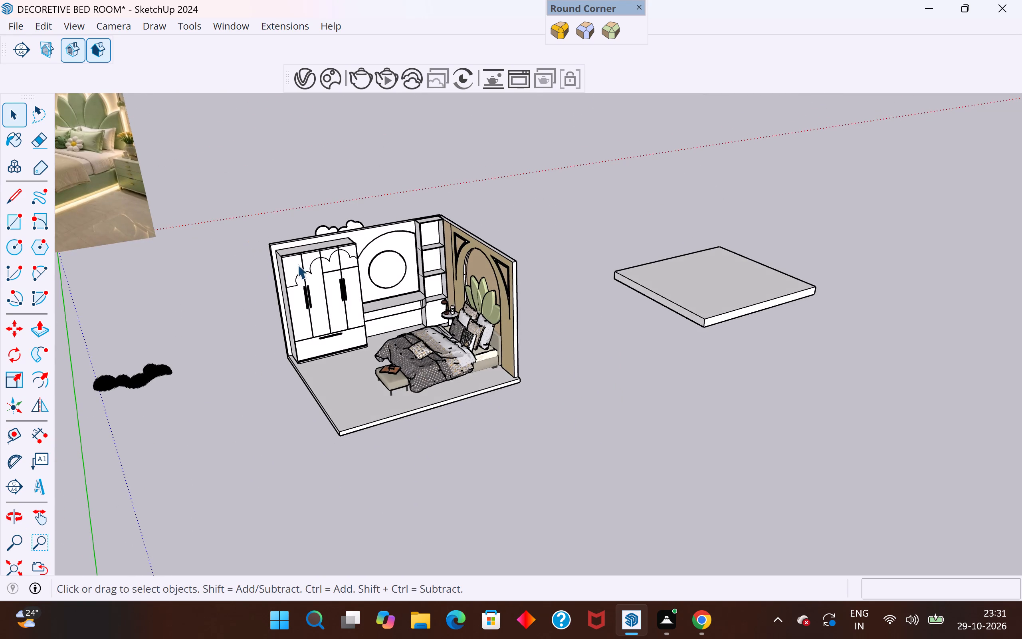
scroll(499, 373, down, 8)
scroll(374, 290, up, 2)
scroll(413, 353, up, 4)
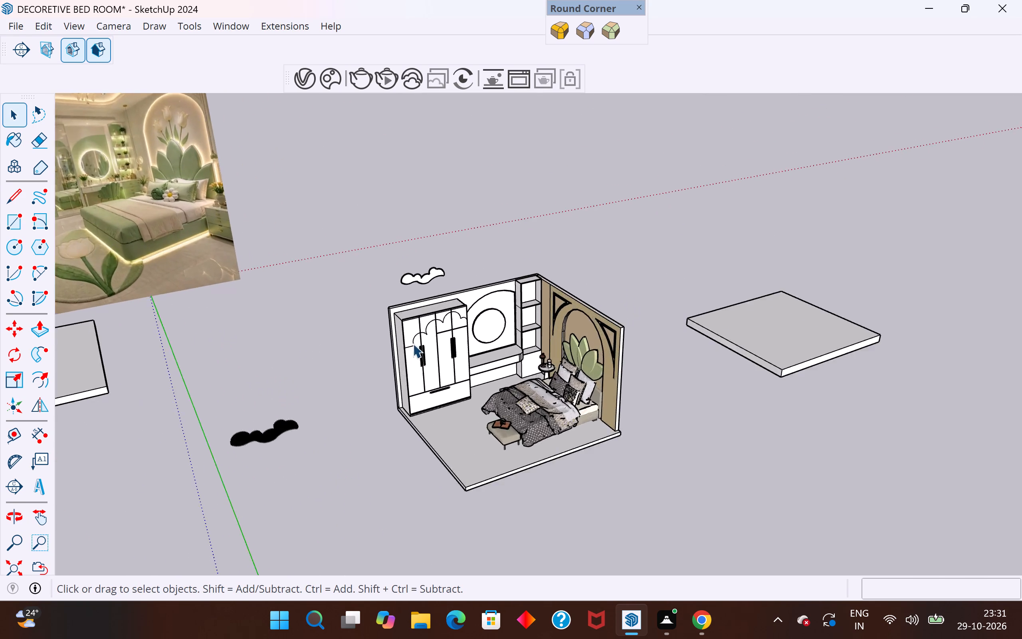
scroll(413, 343, up, 4)
scroll(644, 416, down, 6)
middle_drag(559, 424, 450, 416)
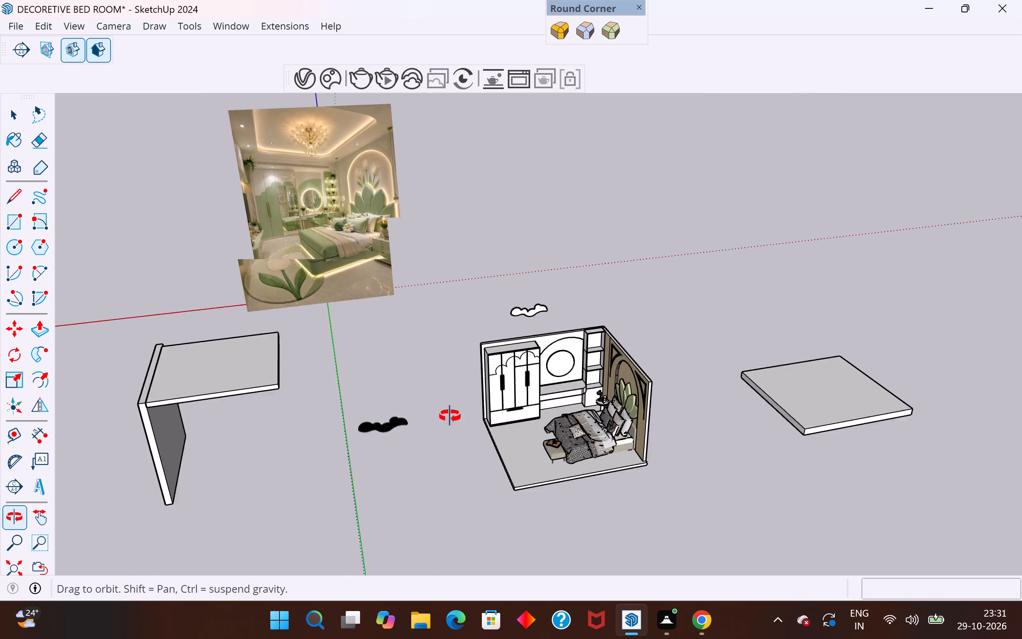
middle_drag(450, 416, 432, 401)
scroll(495, 377, up, 6)
scroll(485, 414, down, 4)
scroll(328, 226, up, 3)
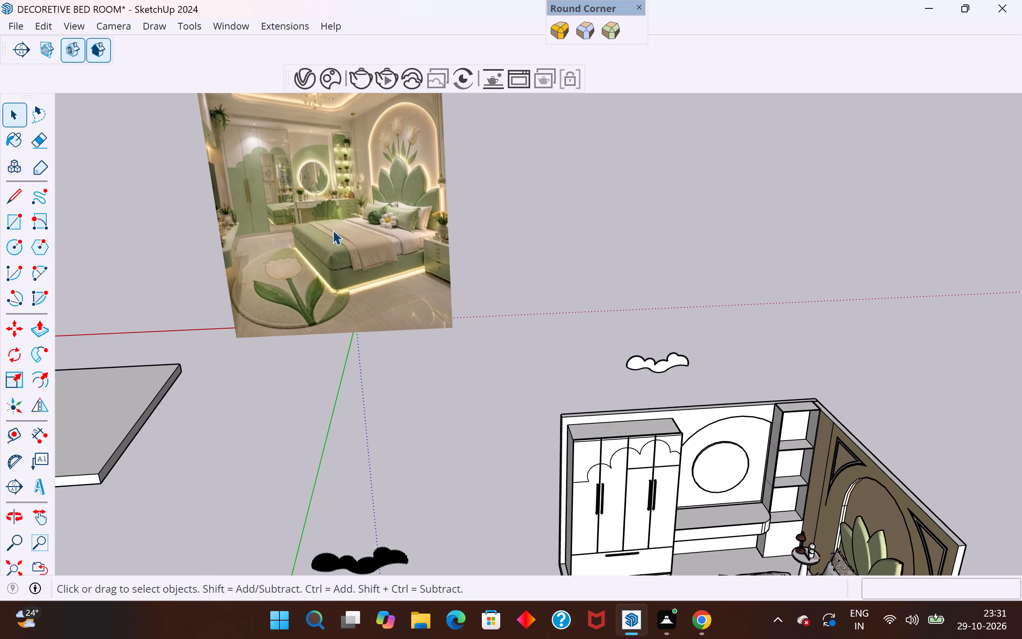
scroll(333, 230, up, 1)
scroll(345, 257, down, 5)
scroll(273, 144, up, 8)
scroll(272, 201, down, 3)
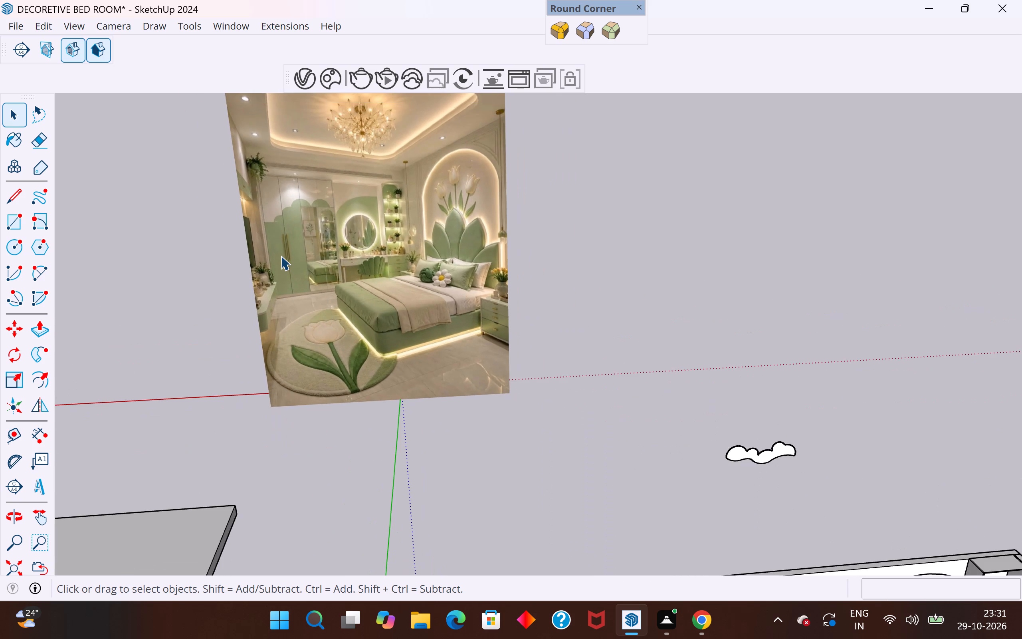
scroll(281, 256, up, 2)
scroll(415, 230, down, 1)
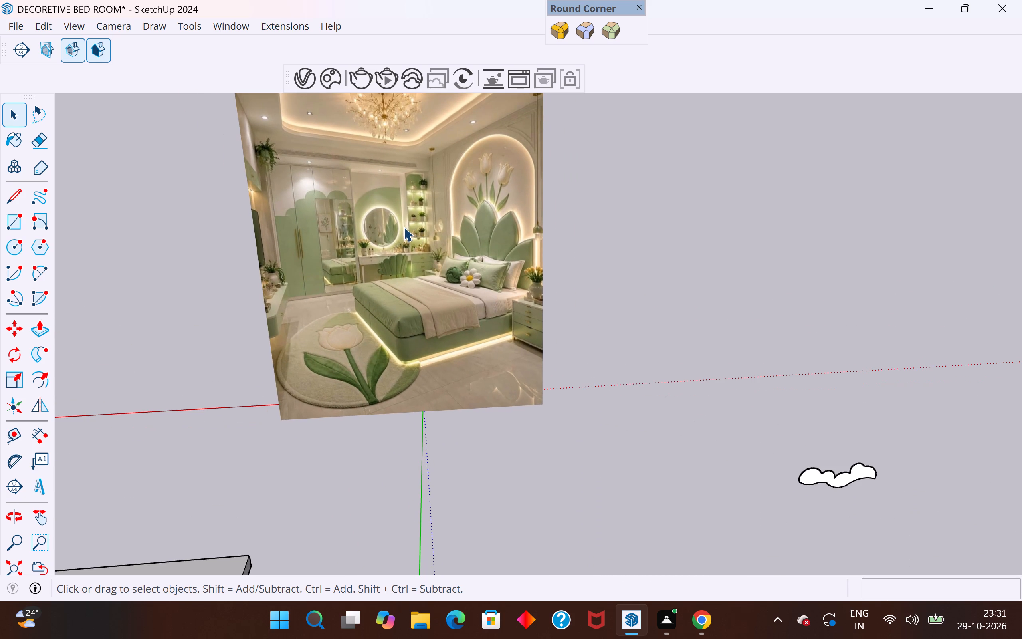
scroll(377, 241, down, 5)
scroll(598, 489, up, 4)
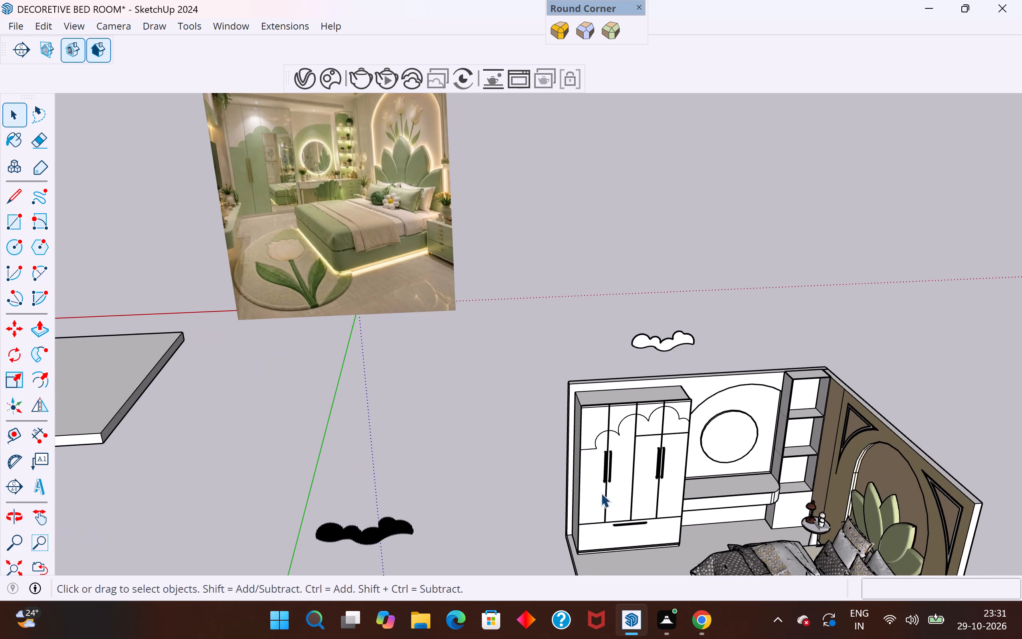
Open the wardrobe group and select the outermost door's face below the scalloped line, on the side away from the mirror.
double_click(596, 490)
click(594, 482)
scroll(593, 464, up, 3)
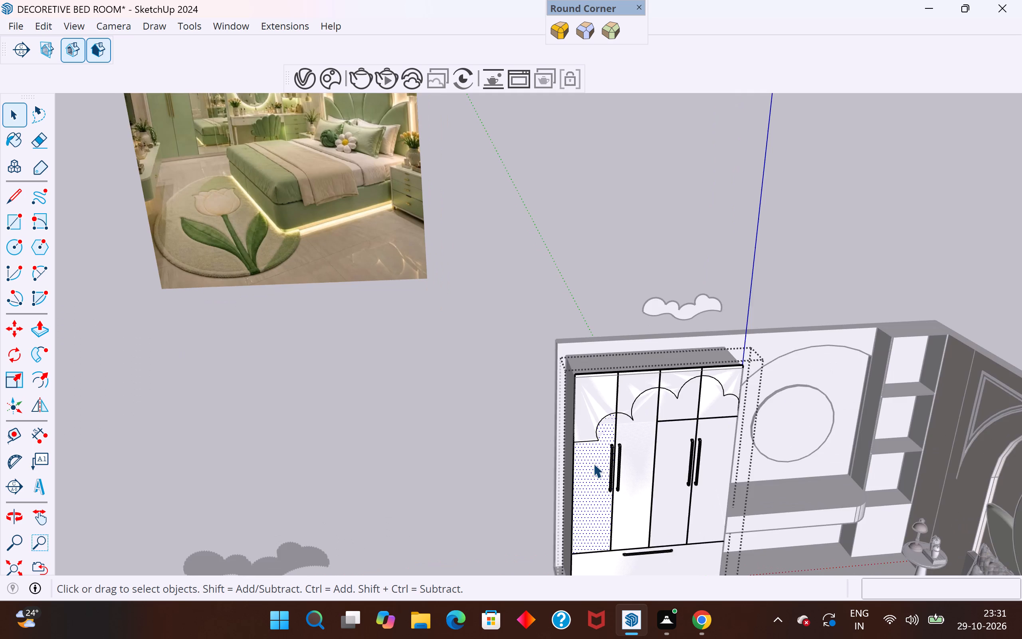
scroll(593, 463, up, 8)
scroll(596, 438, down, 3)
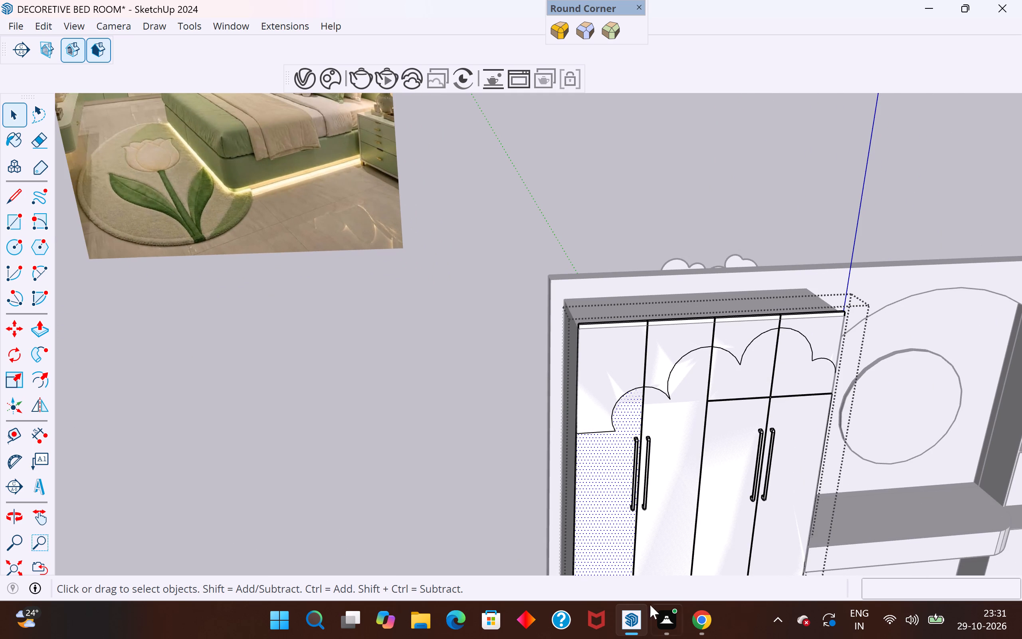
Switch to the imagecolorpicker.com page in Chrome, sample green #868f64 from the reference image's wardrobe door, and return to the SketchUp model.
click(710, 620)
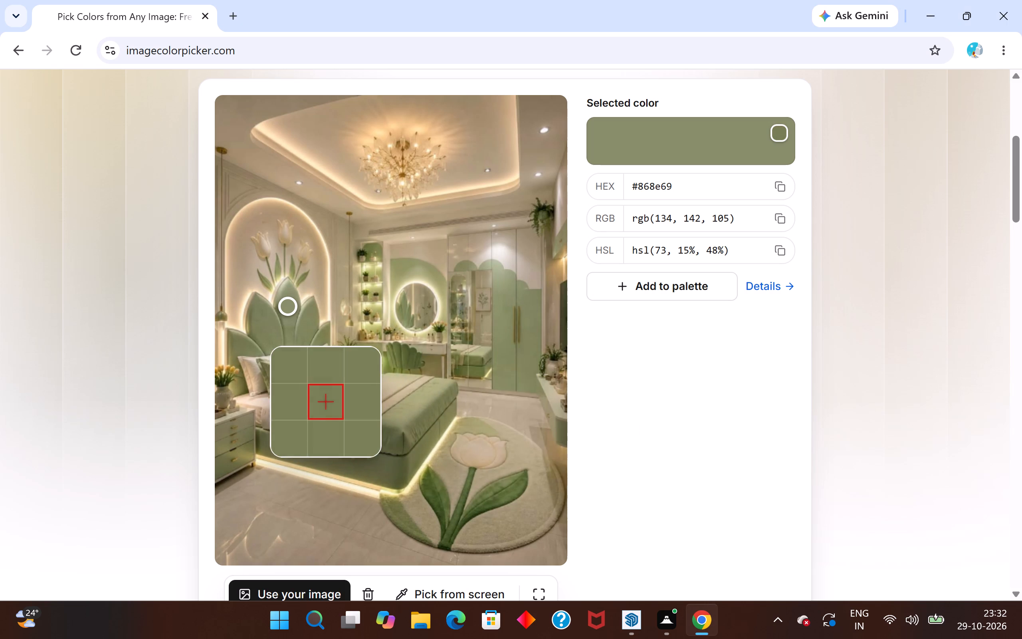
scroll(495, 399, down, 4)
click(502, 300)
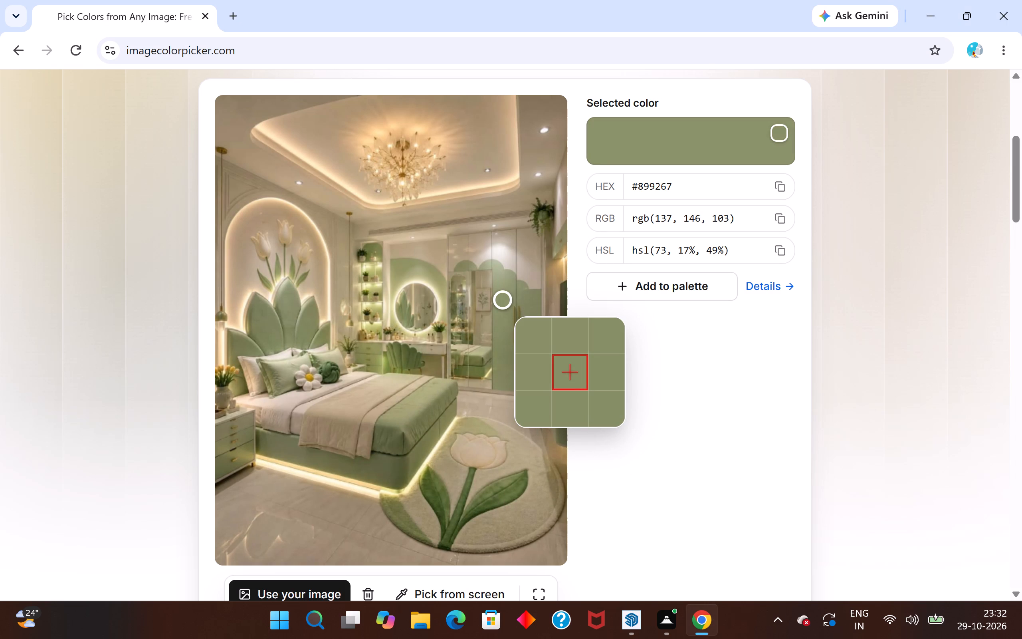
click(503, 304)
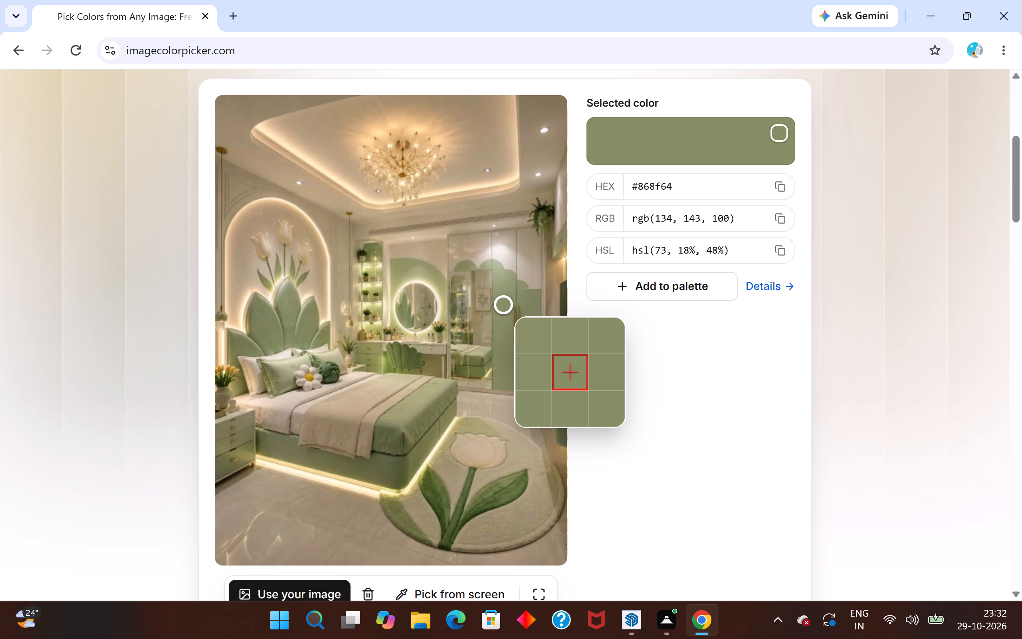
click(627, 620)
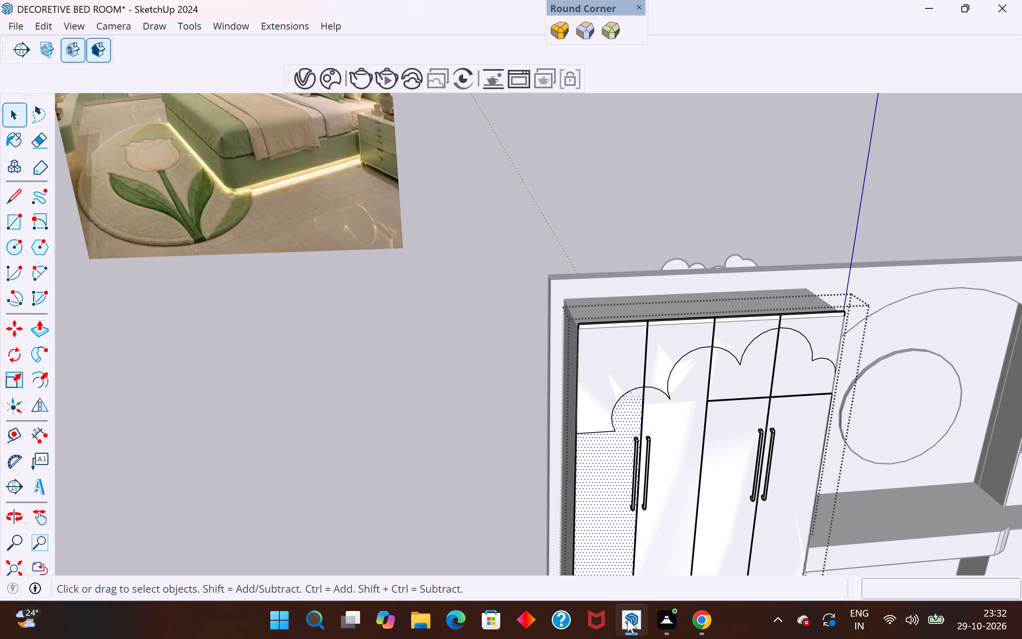
scroll(553, 359, down, 18)
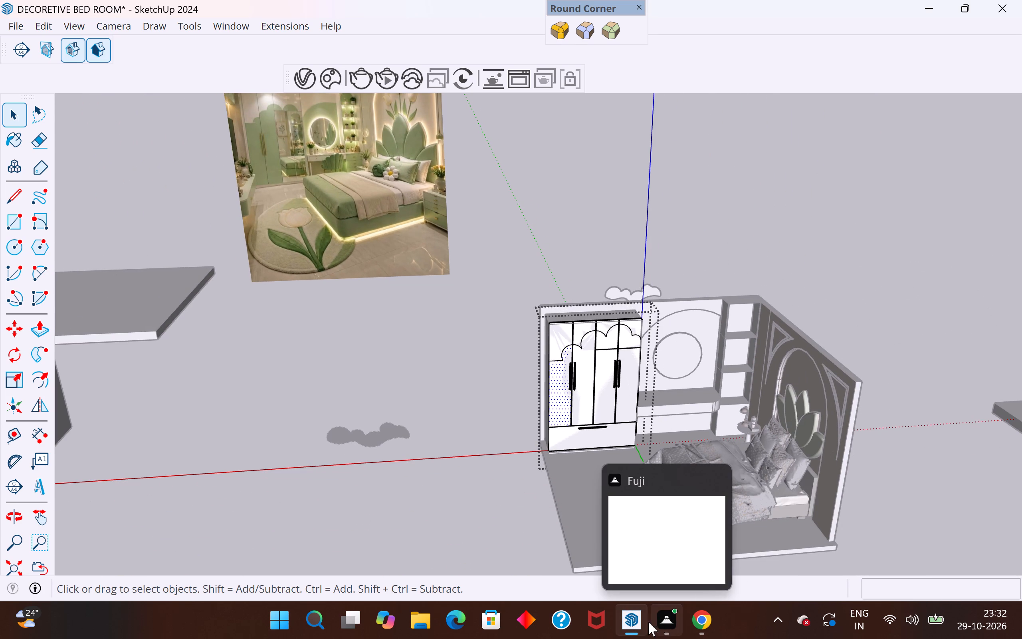
click(635, 623)
click(635, 623)
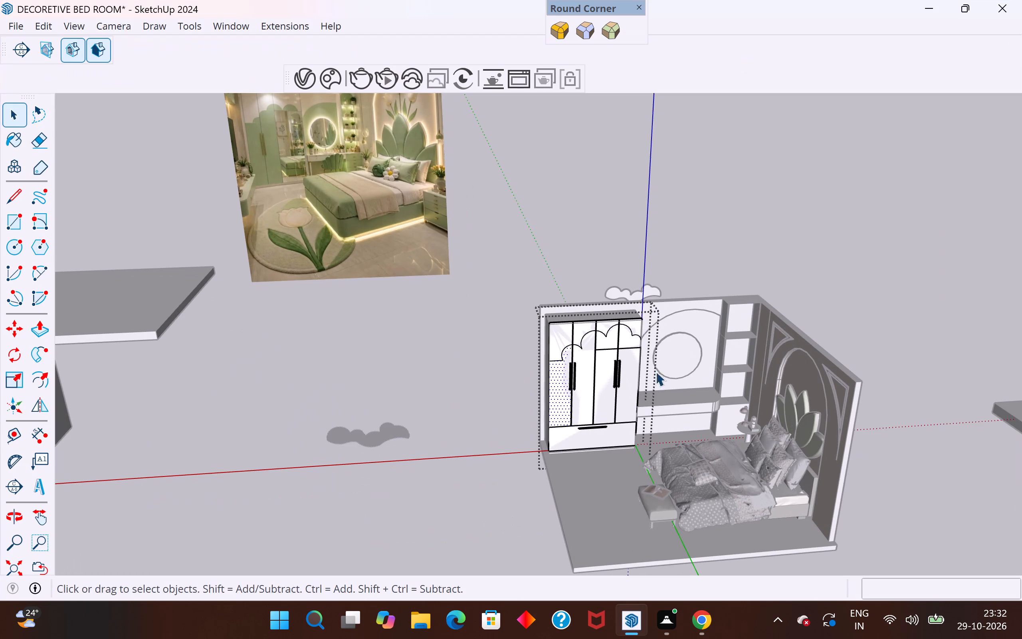
Create a new V-Ray Generic material named cubod and shift the asset editor clear of the model.
right_click(307, 72)
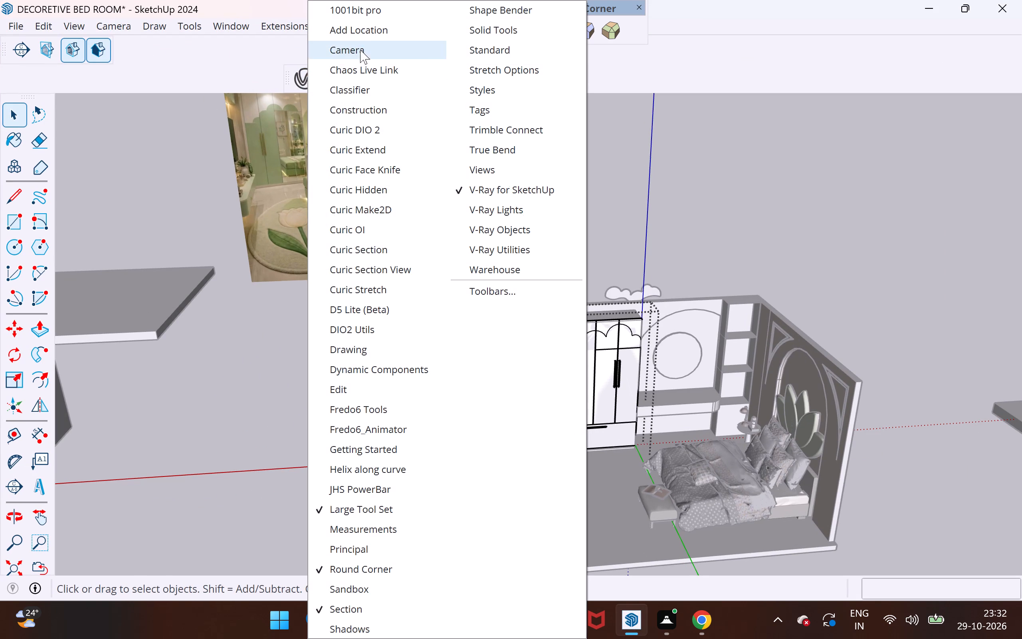
click(242, 362)
click(298, 75)
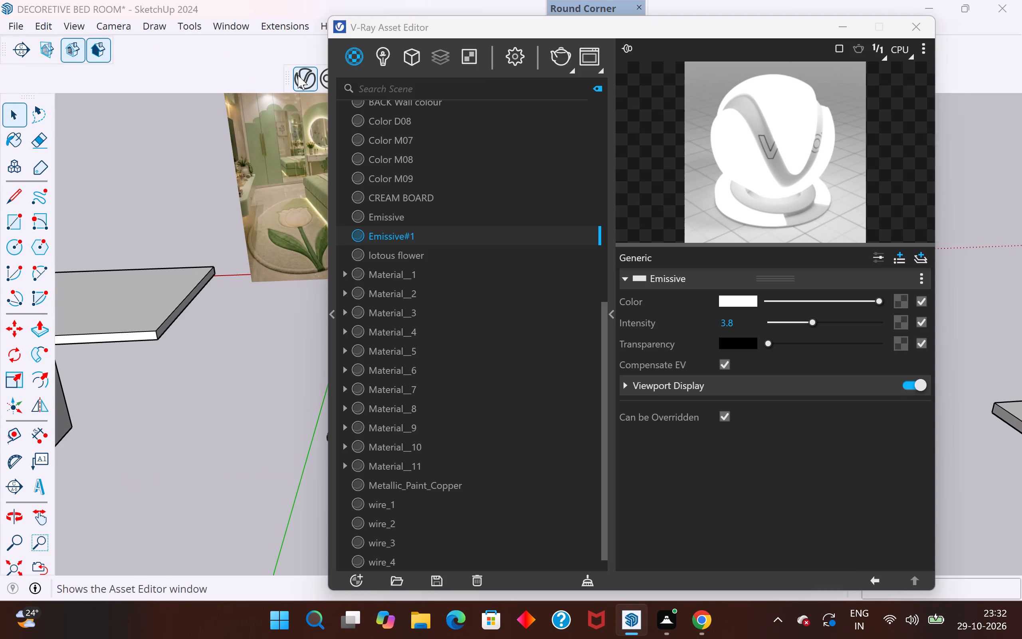
right_click(359, 57)
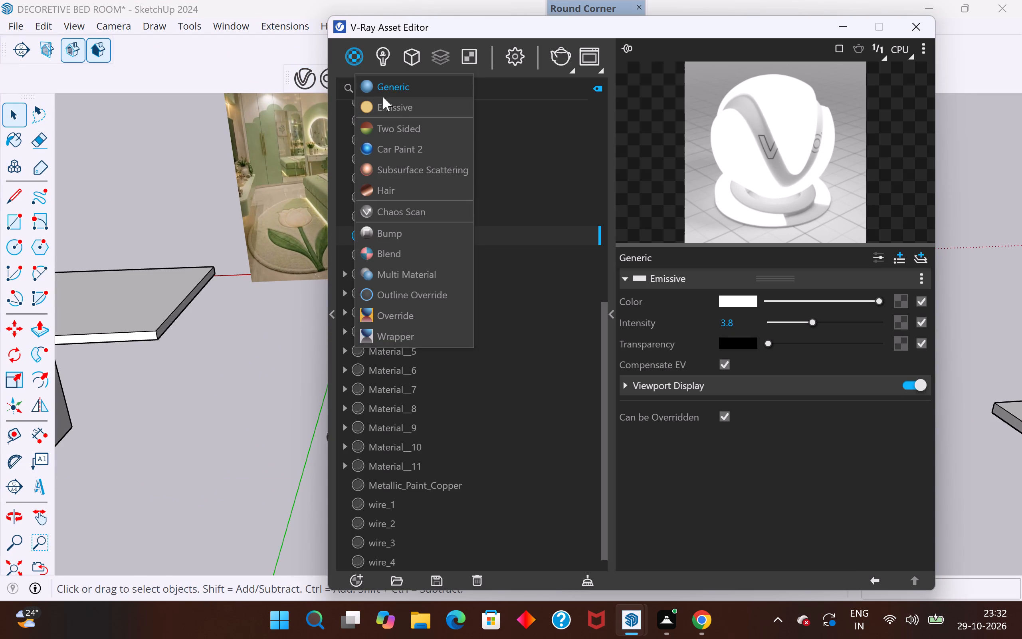
click(398, 91)
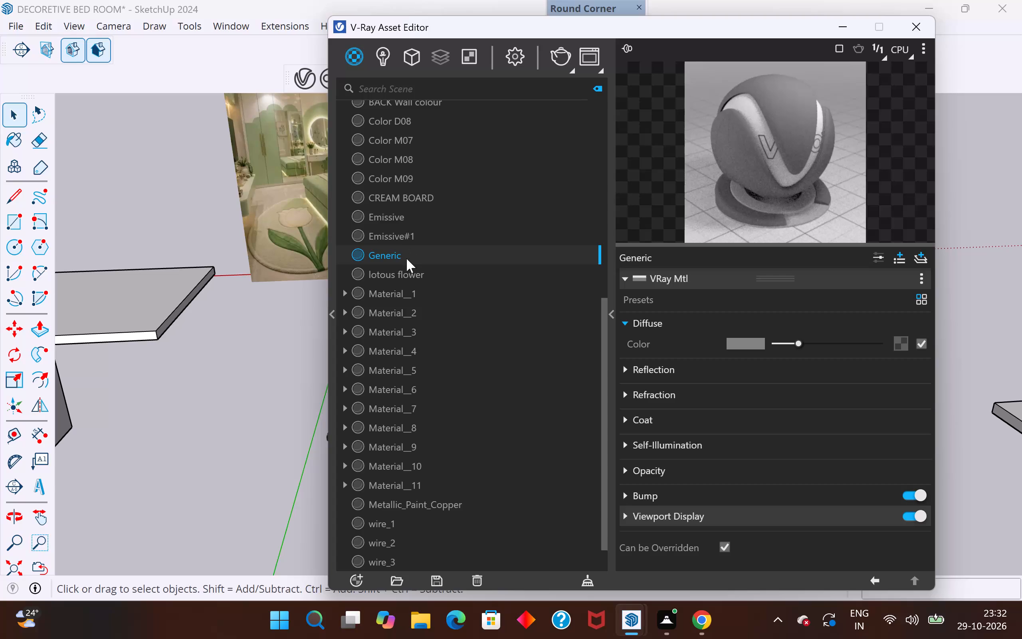
right_click(406, 258)
click(446, 355)
key(BackSpace)
key(BackSpace)
key(BackSpace)
key(BackSpace)
key(BackSpace)
key(BackSpace)
key(BackSpace)
key(BackSpace)
key(BackSpace)
key(BackSpace)
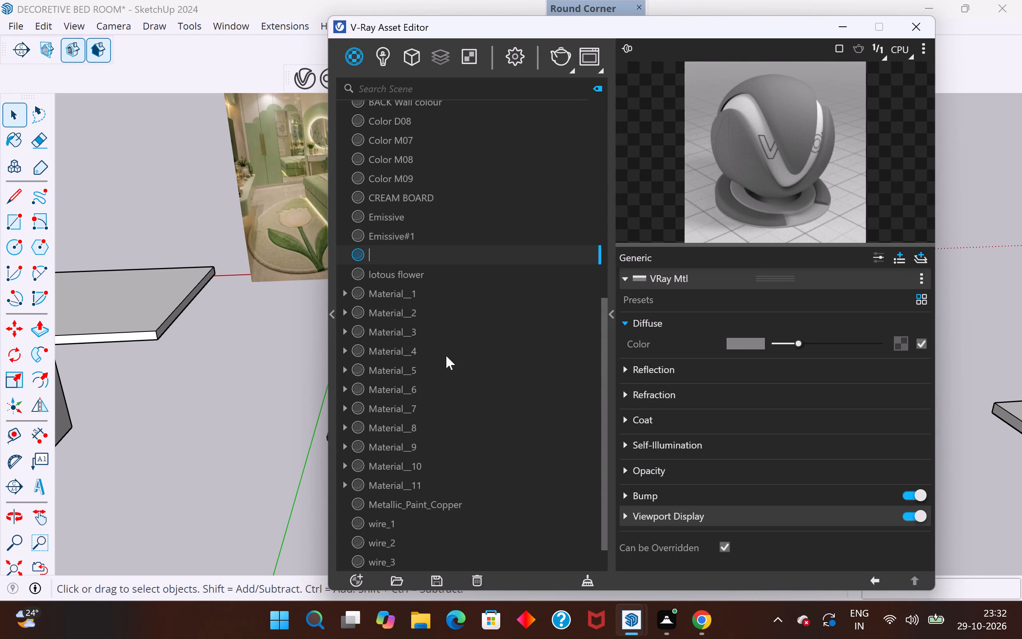
key(c)
text(ubod)
key(Return)
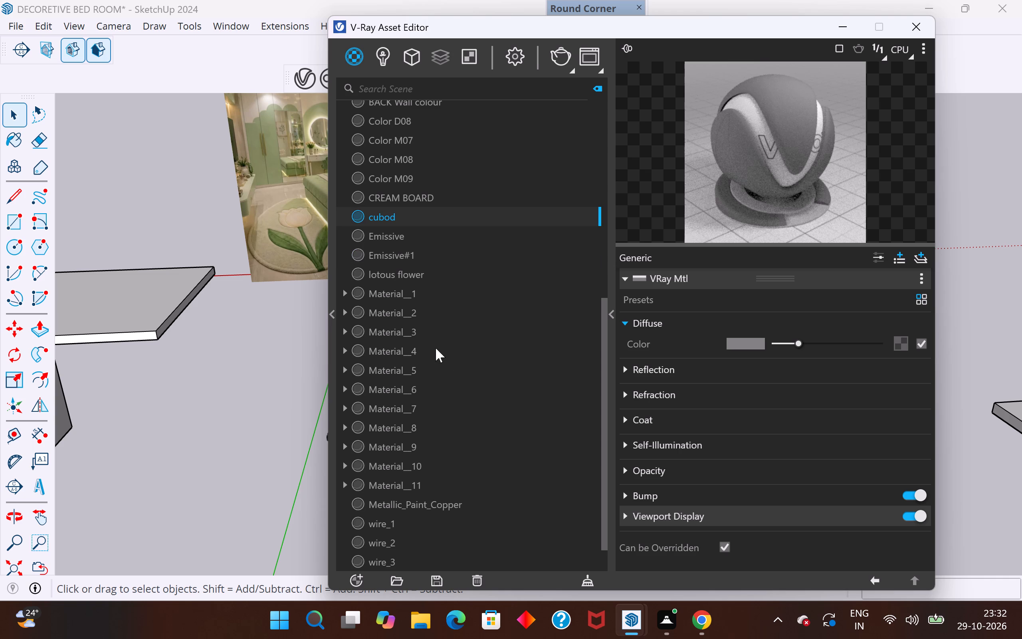
drag(592, 30, 775, 84)
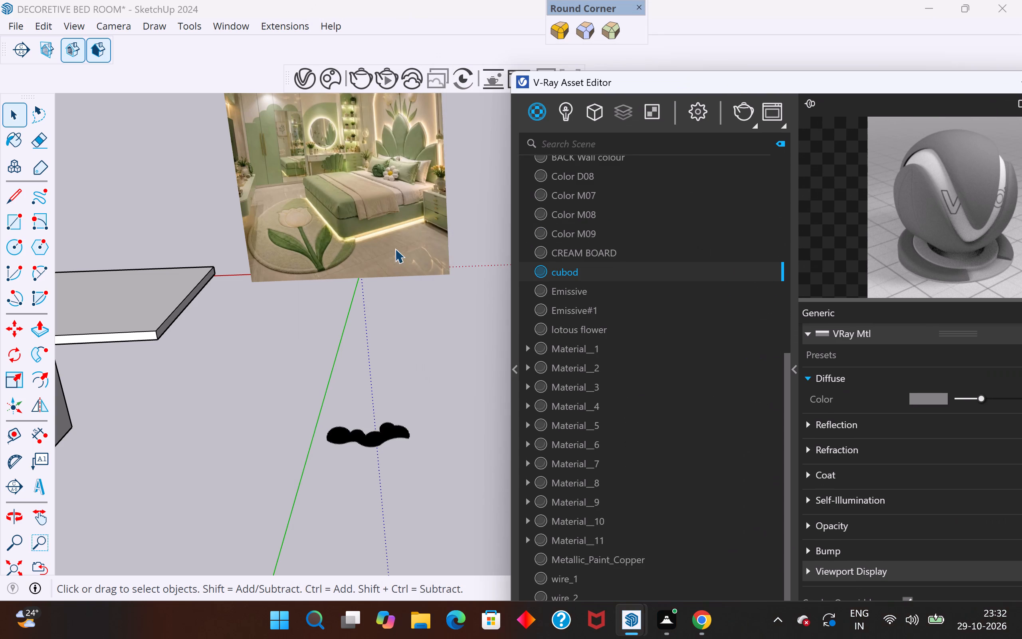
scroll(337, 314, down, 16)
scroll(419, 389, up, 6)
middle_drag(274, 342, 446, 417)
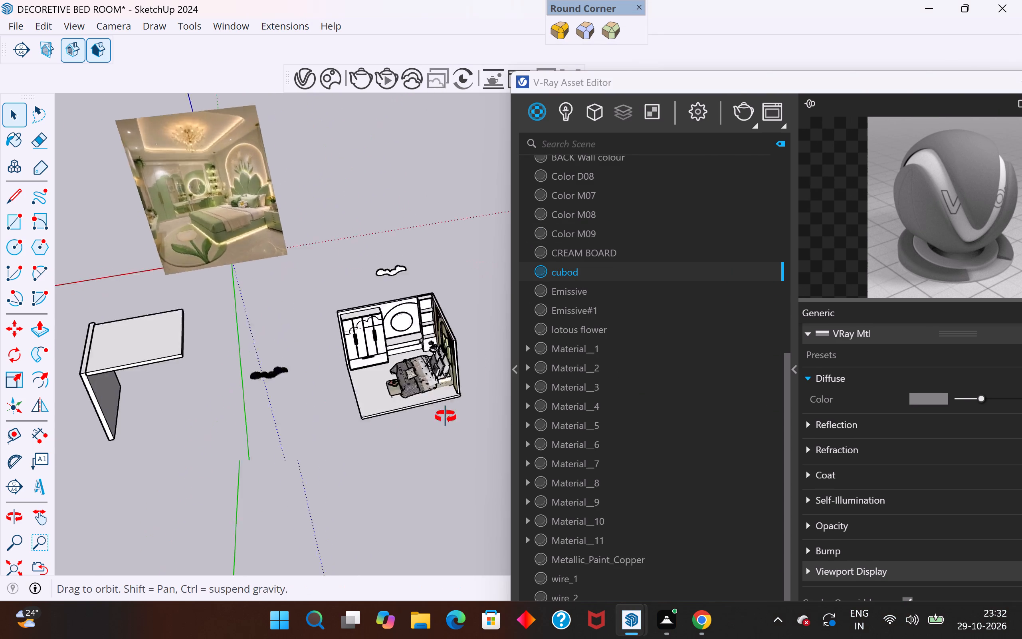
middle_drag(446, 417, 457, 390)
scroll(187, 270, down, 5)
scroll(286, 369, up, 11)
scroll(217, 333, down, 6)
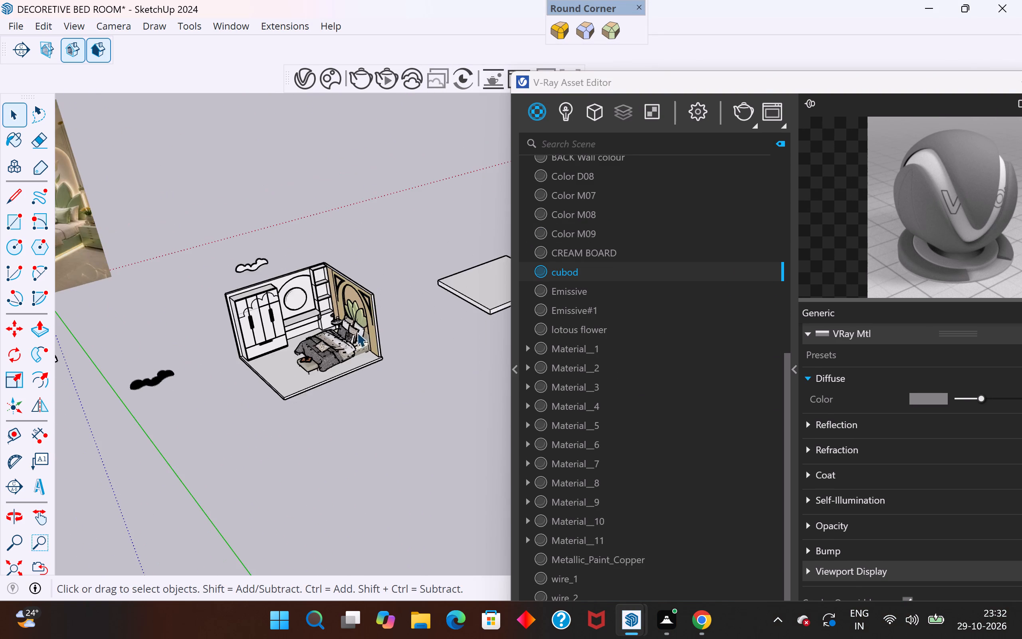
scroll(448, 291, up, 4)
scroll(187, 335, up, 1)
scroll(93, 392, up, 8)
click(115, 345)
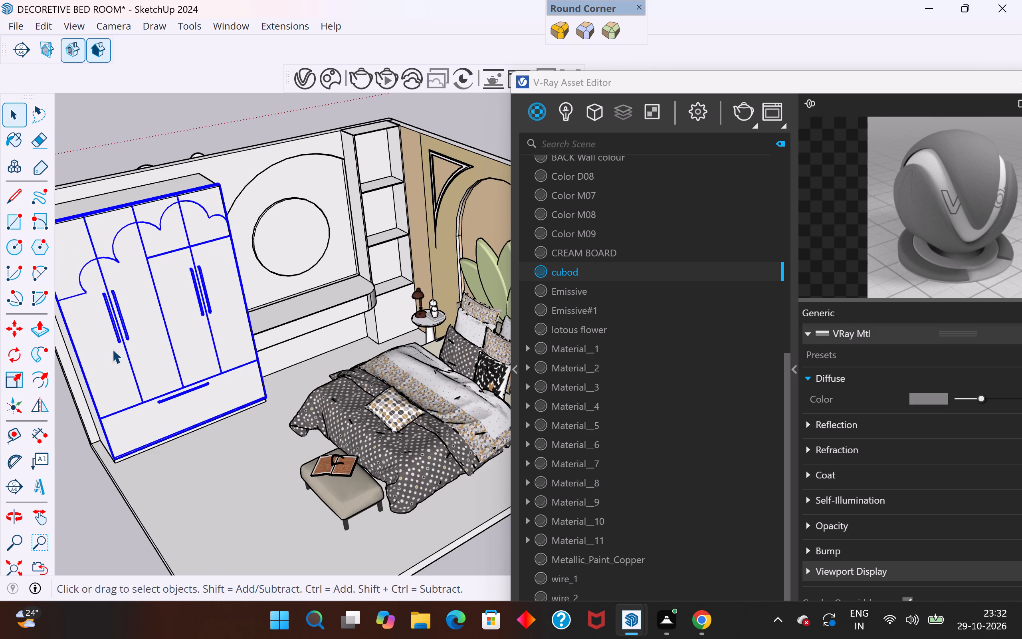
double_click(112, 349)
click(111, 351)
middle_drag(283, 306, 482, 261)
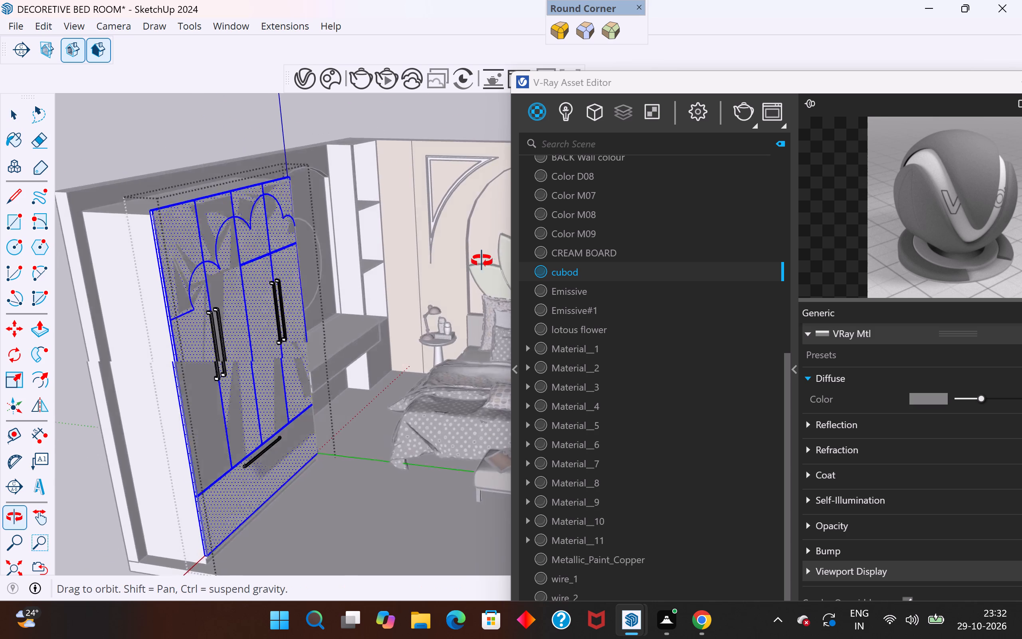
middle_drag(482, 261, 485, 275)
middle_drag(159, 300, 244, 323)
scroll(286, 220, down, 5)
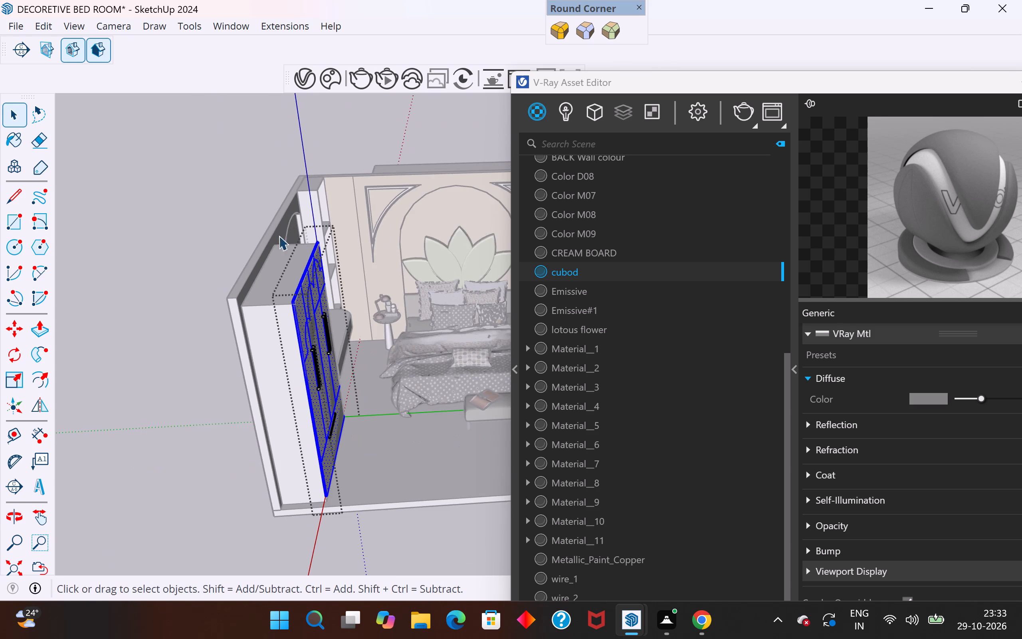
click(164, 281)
Move the wardrobe's door panel group outward by its own thickness so its back meets the carcass's front edge.
scroll(298, 370, up, 4)
click(312, 357)
scroll(312, 356, up, 4)
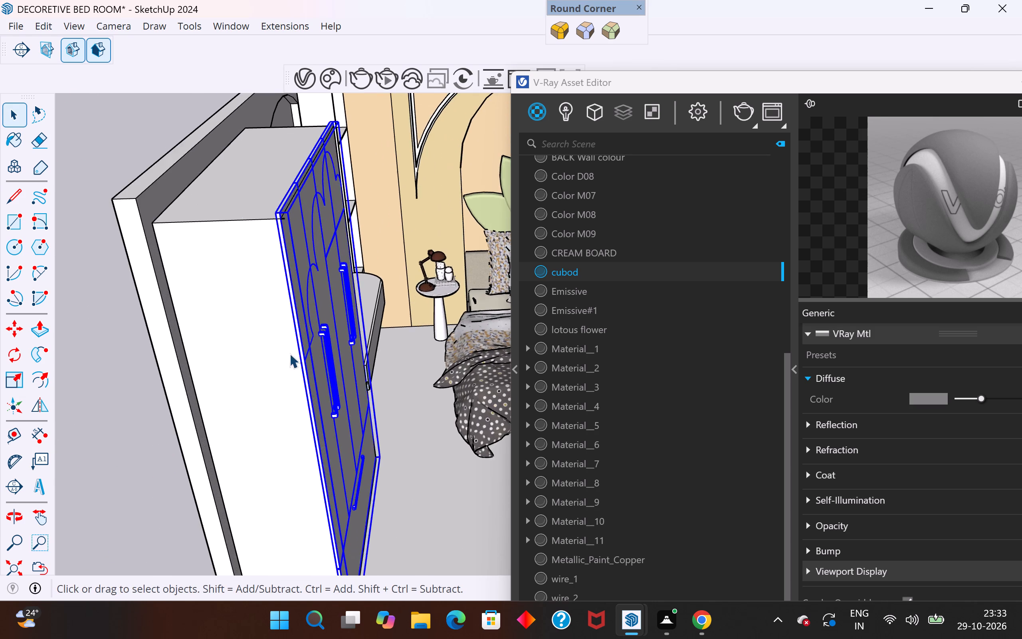
middle_drag(287, 353, 240, 415)
scroll(184, 331, up, 6)
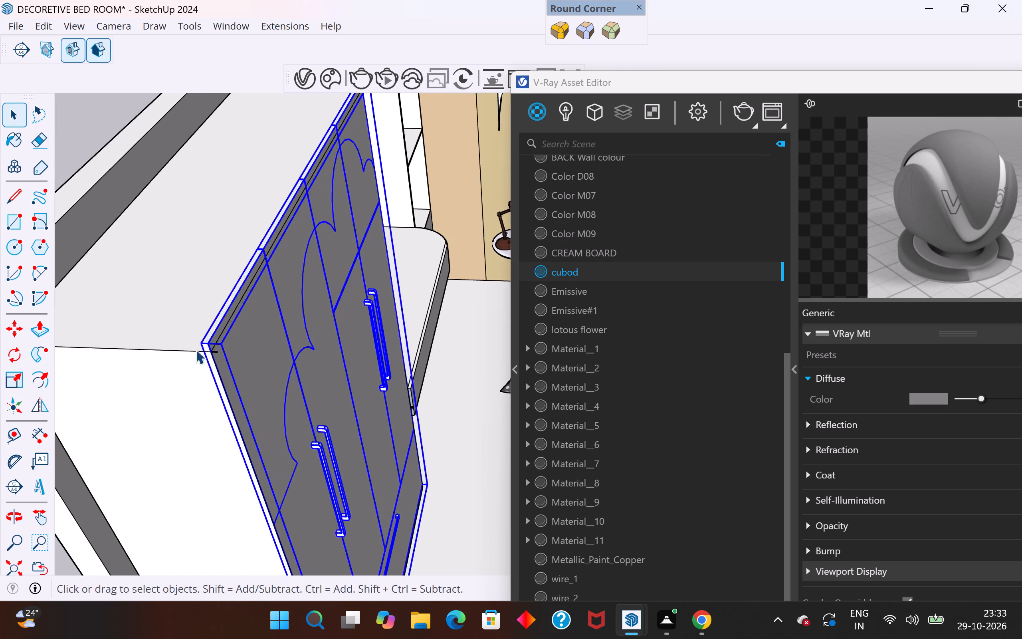
middle_drag(206, 356, 351, 253)
scroll(235, 339, up, 4)
middle_drag(231, 380, 369, 391)
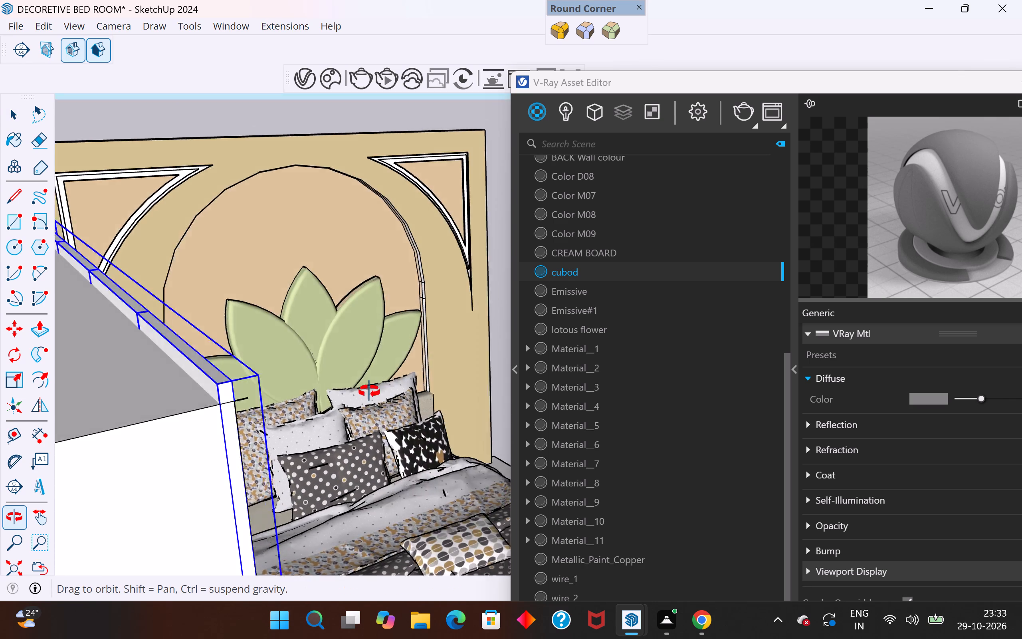
middle_drag(369, 391, 369, 357)
key(m)
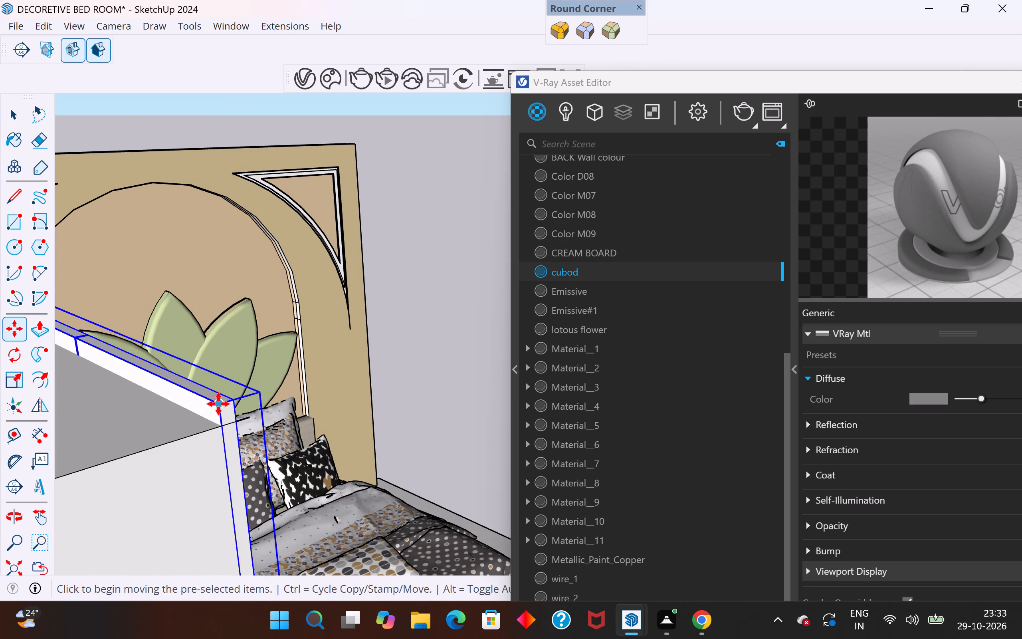
click(218, 404)
middle_drag(240, 416, 150, 451)
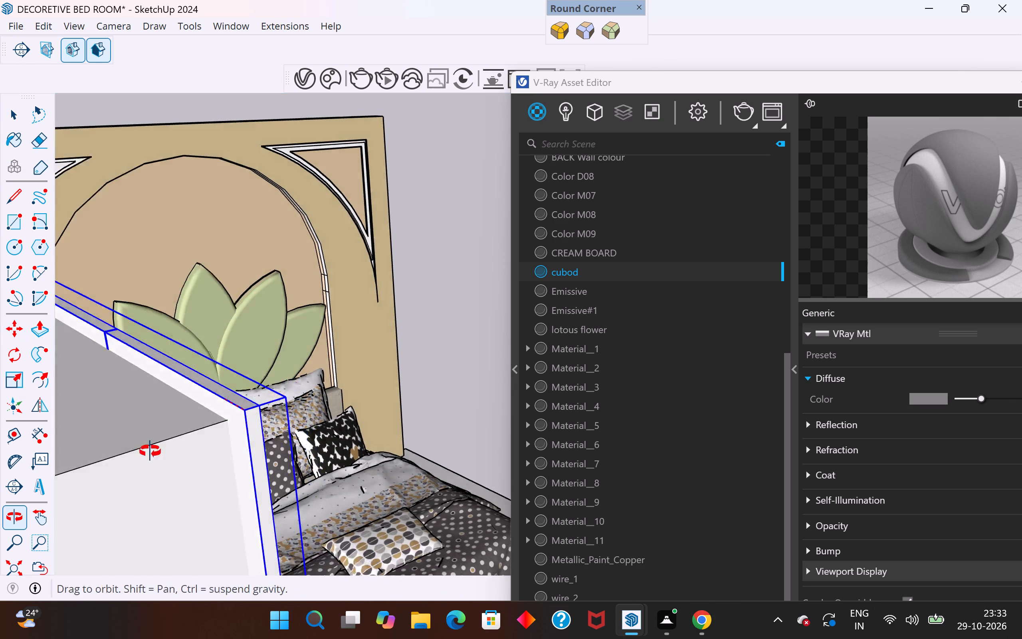
middle_drag(150, 451, 123, 458)
middle_drag(300, 365, 280, 262)
scroll(311, 375, up, 5)
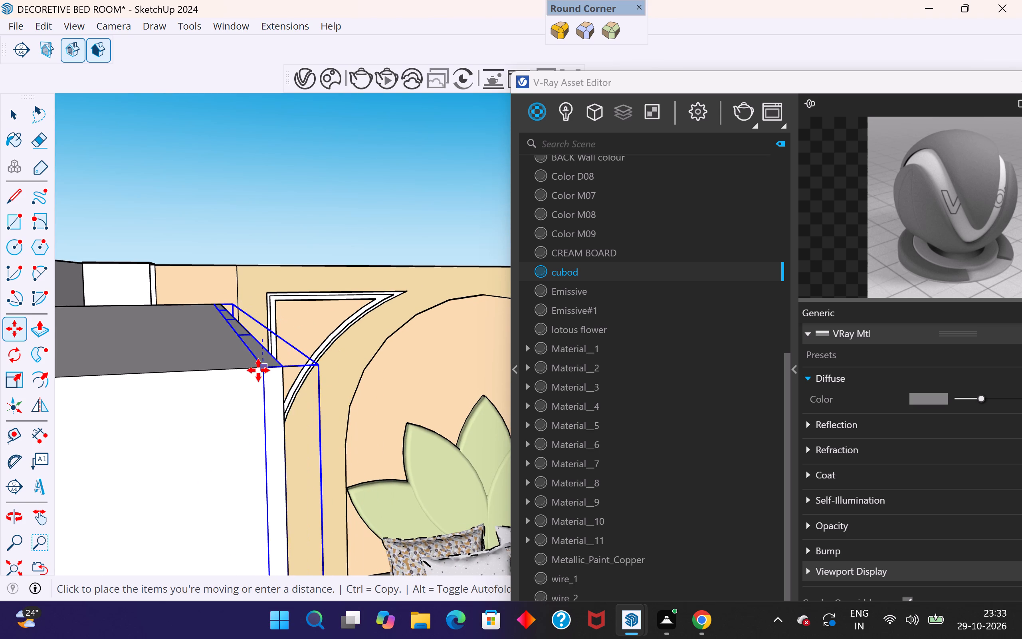
click(259, 371)
click(267, 370)
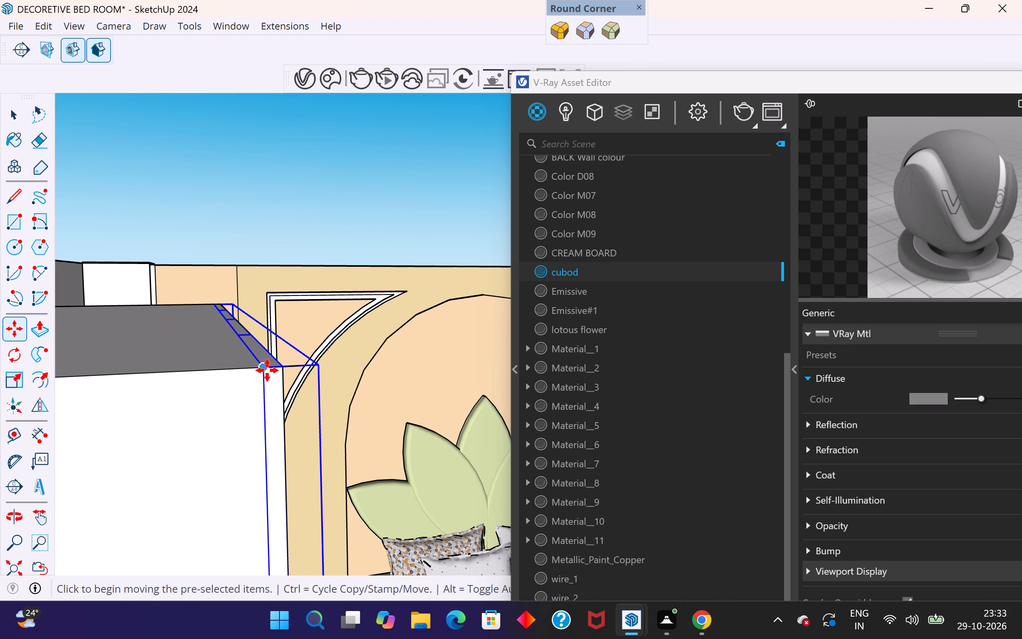
click(279, 370)
click(9, 123)
click(176, 165)
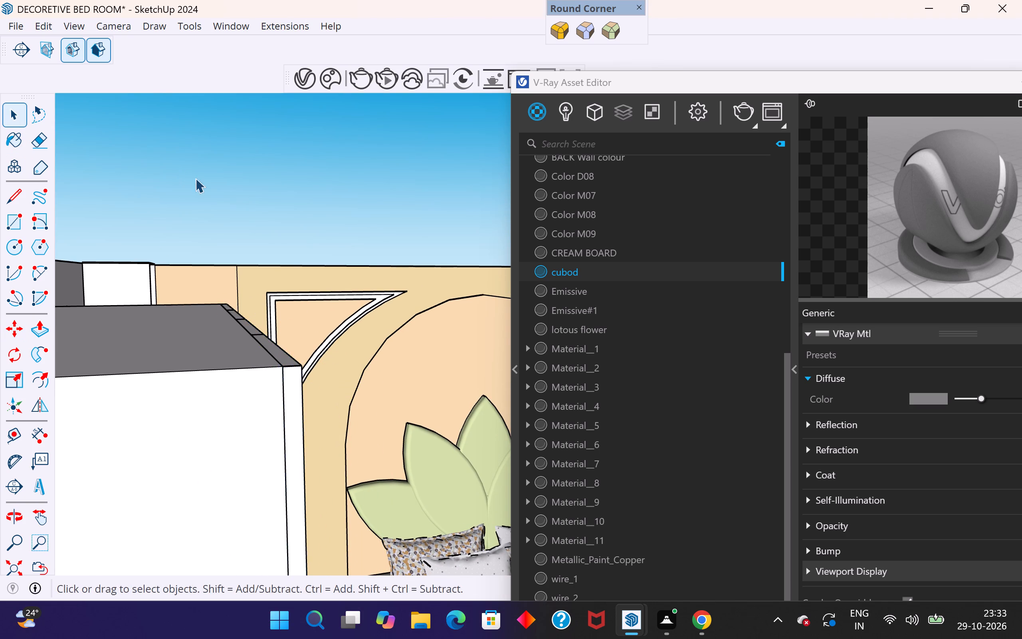
Apply the cubod material to the faces below the scalloped line on the two wardrobe doors farthest from the mirror.
scroll(364, 389, down, 5)
middle_drag(356, 396, 165, 387)
scroll(312, 349, down, 6)
scroll(216, 408, up, 4)
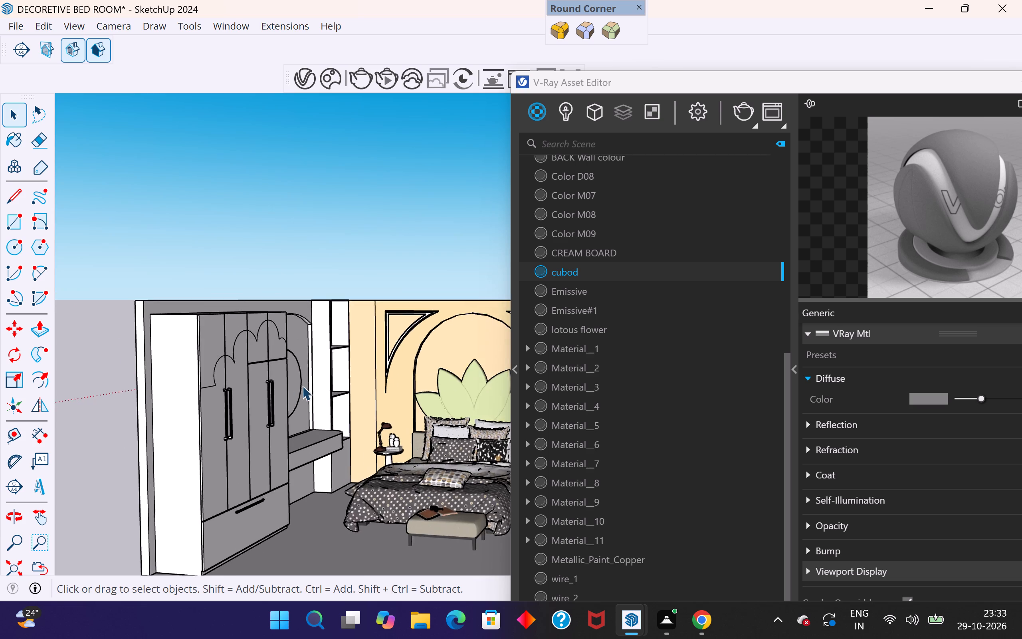
scroll(302, 386, down, 5)
middle_drag(308, 411, 171, 493)
scroll(193, 462, up, 9)
scroll(308, 414, down, 4)
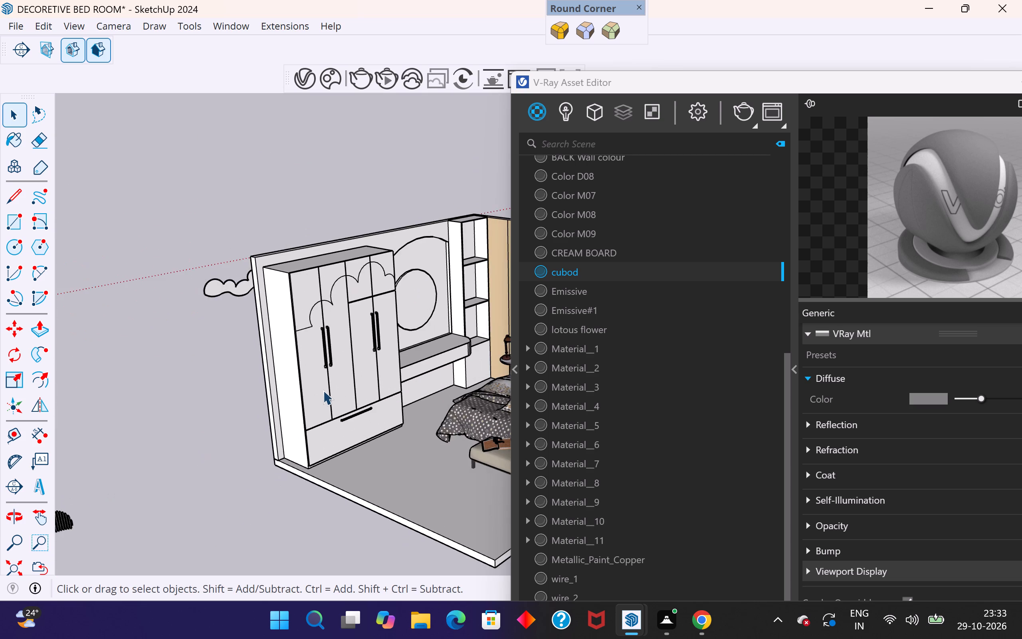
double_click(323, 388)
double_click(320, 379)
click(318, 378)
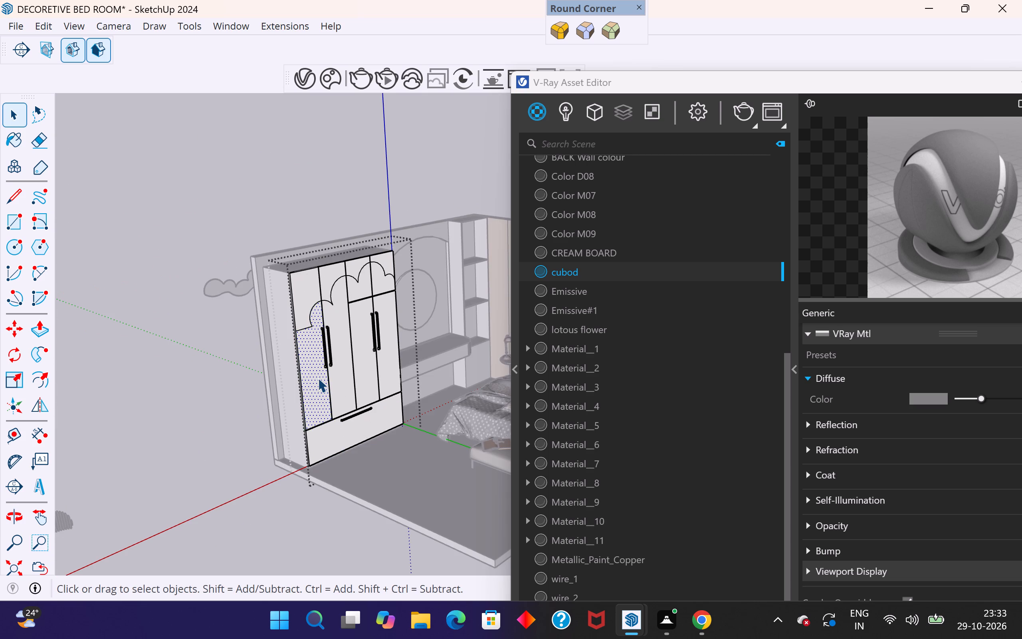
click(318, 378)
right_click(574, 269)
click(624, 300)
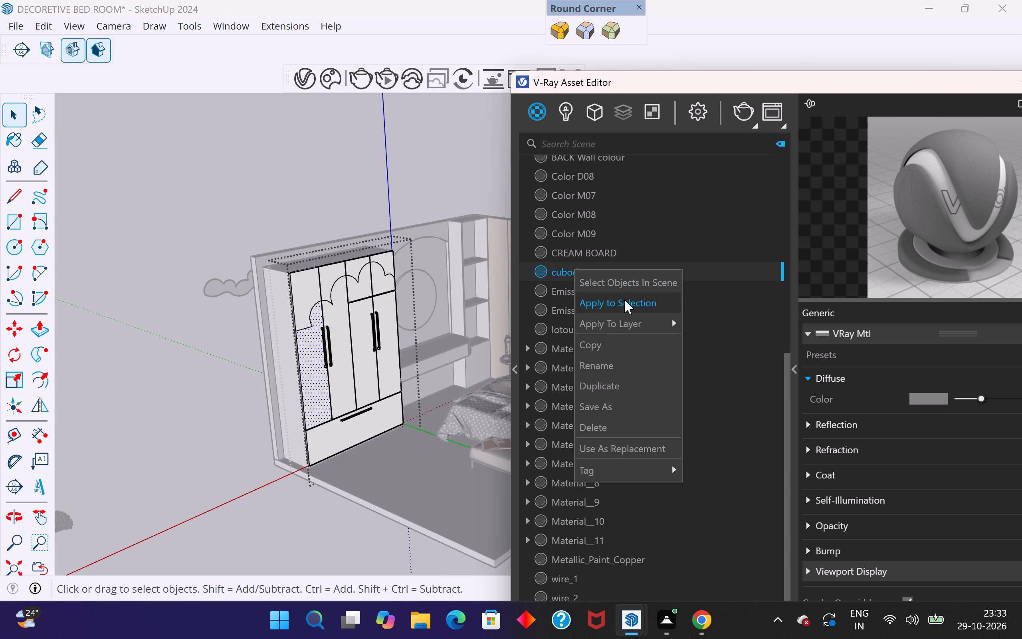
click(340, 360)
right_click(580, 272)
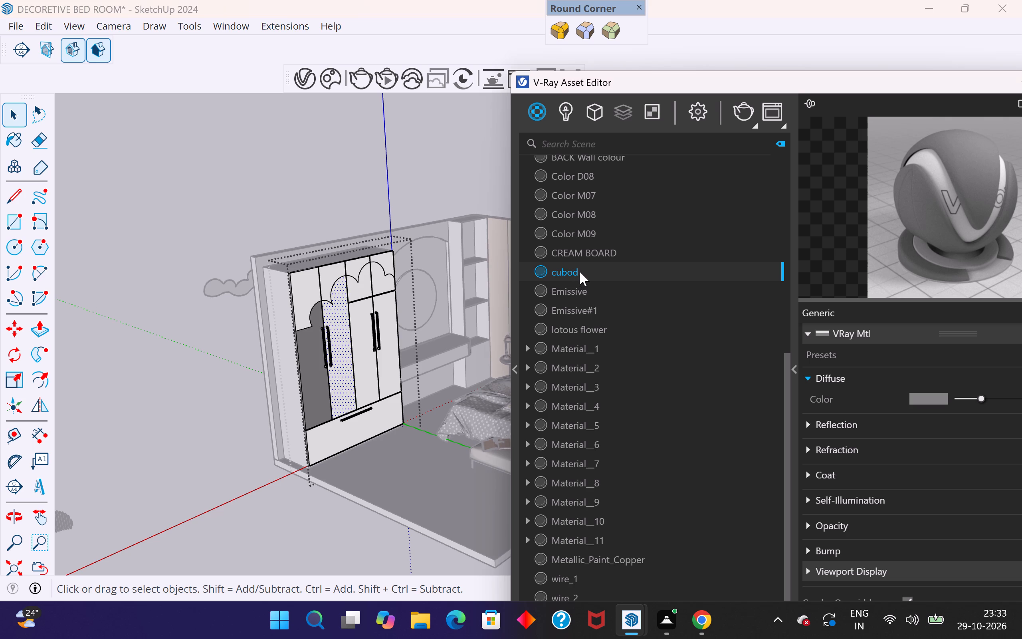
click(630, 302)
Apply the cubod material to the areas between the scalloped line and the horizontal line on the two doors nearest the mirror.
click(362, 340)
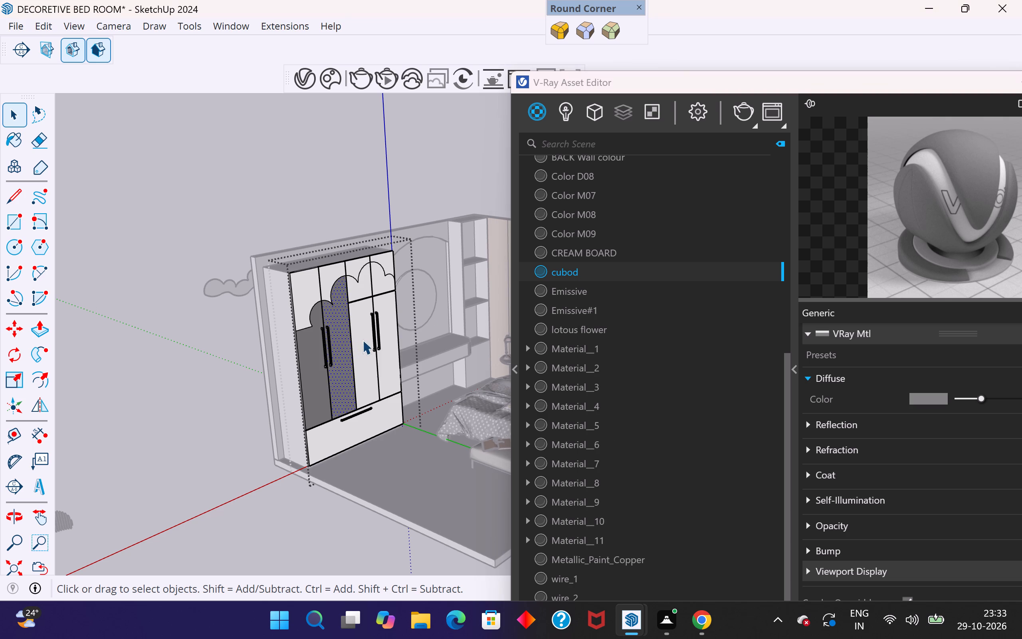
click(363, 286)
right_click(363, 286)
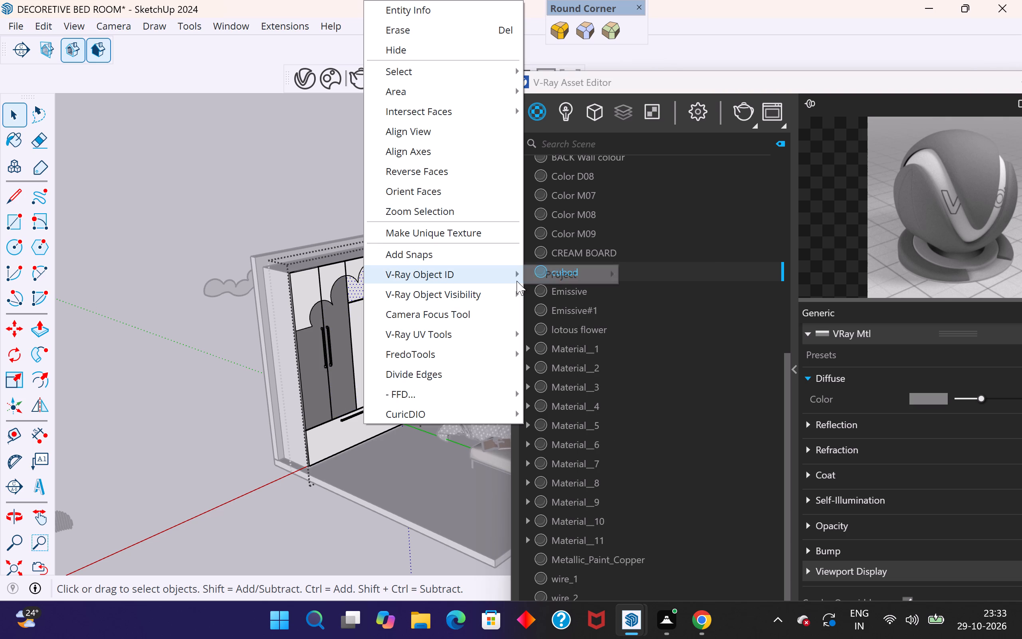
click(289, 561)
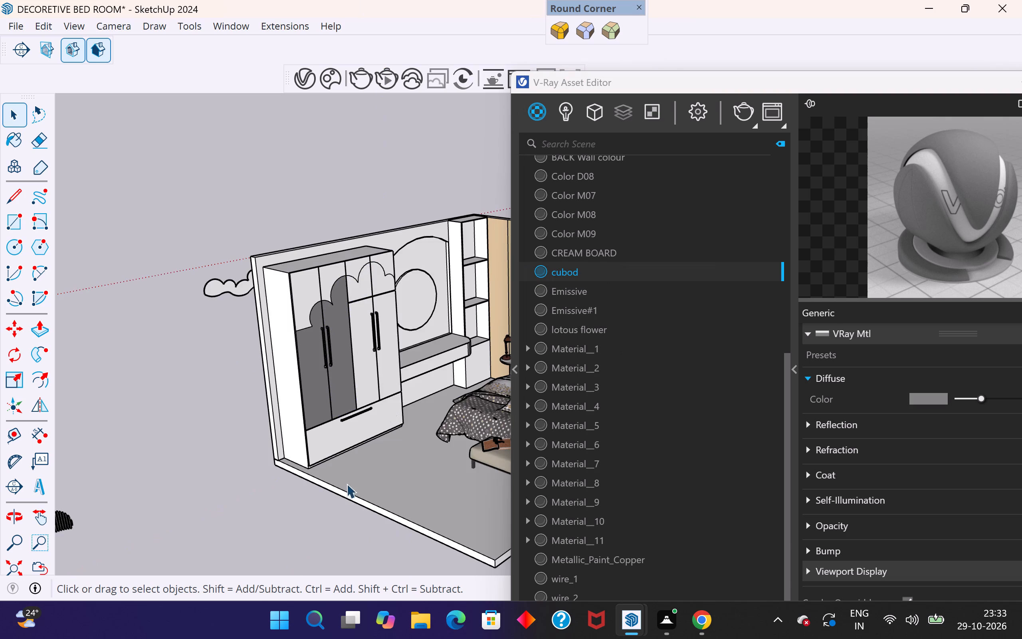
click(363, 289)
double_click(363, 289)
click(363, 278)
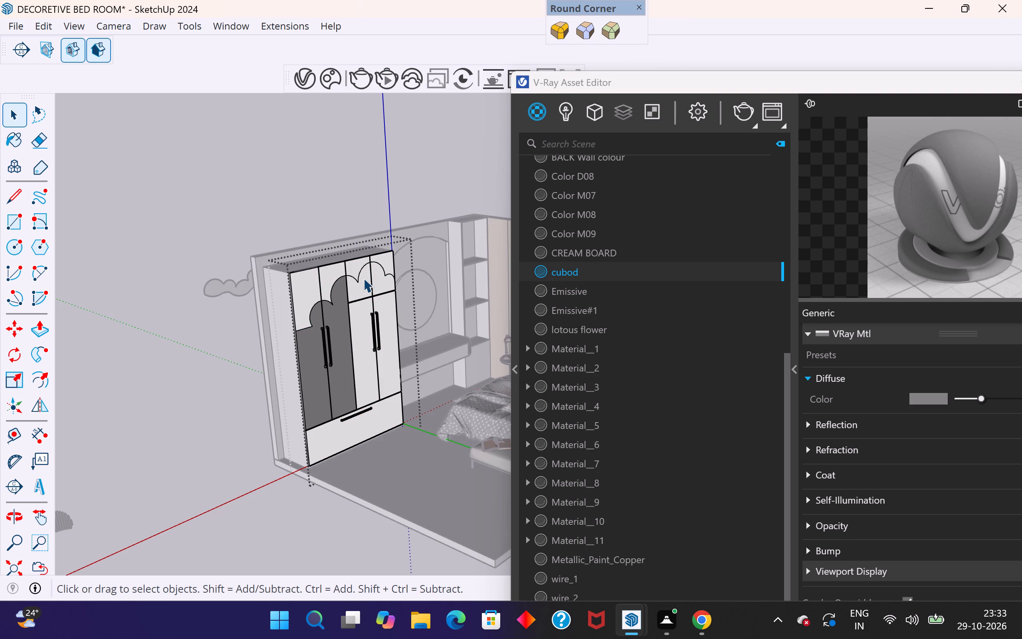
right_click(616, 274)
click(661, 308)
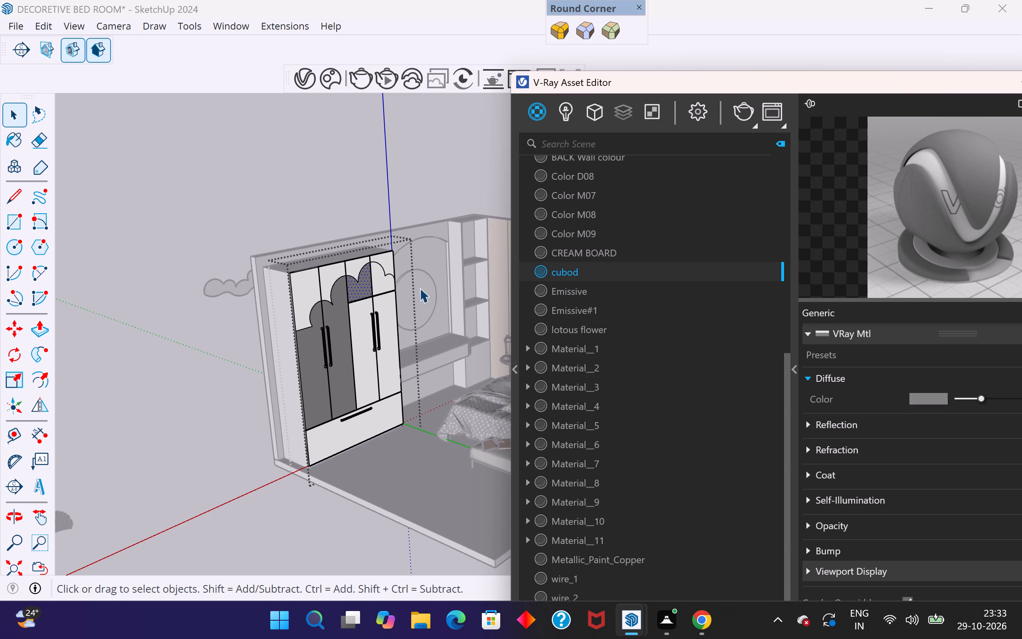
click(427, 188)
double_click(383, 282)
double_click(382, 282)
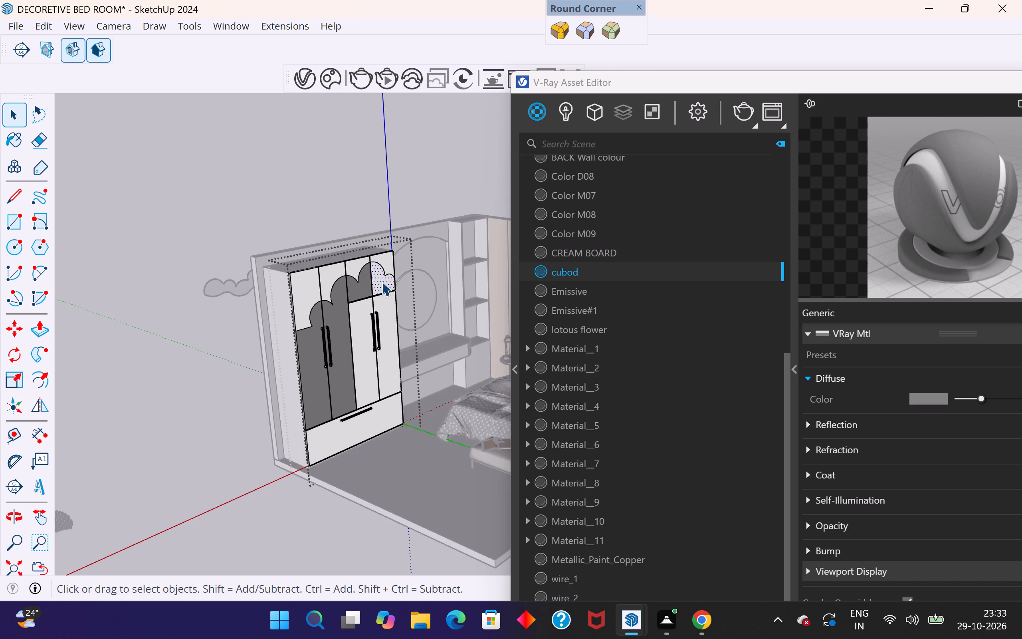
right_click(588, 276)
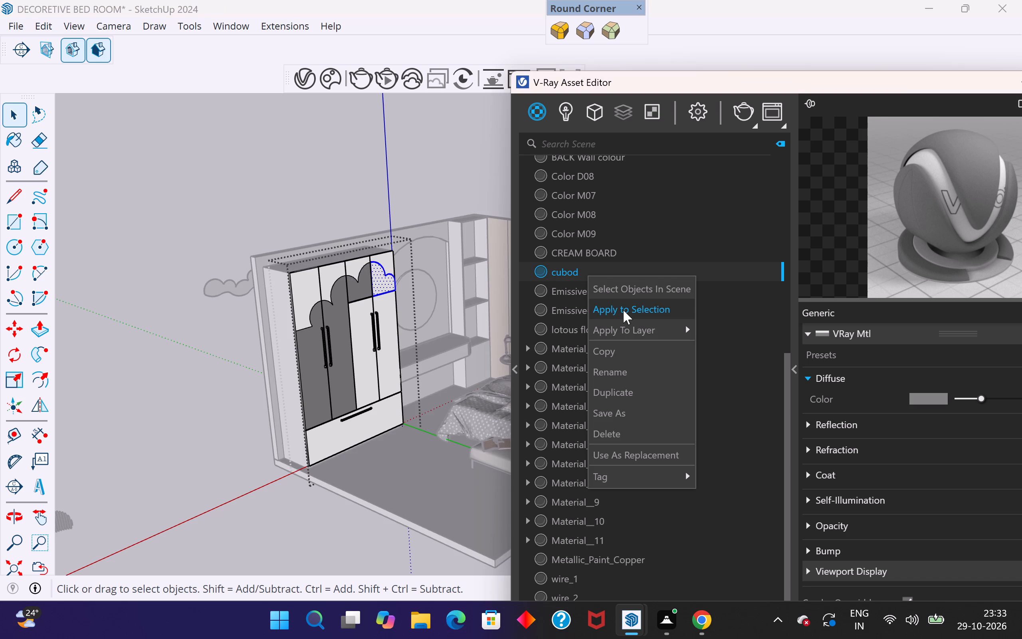
click(623, 310)
click(407, 173)
scroll(61, 401, down, 5)
scroll(282, 296, up, 3)
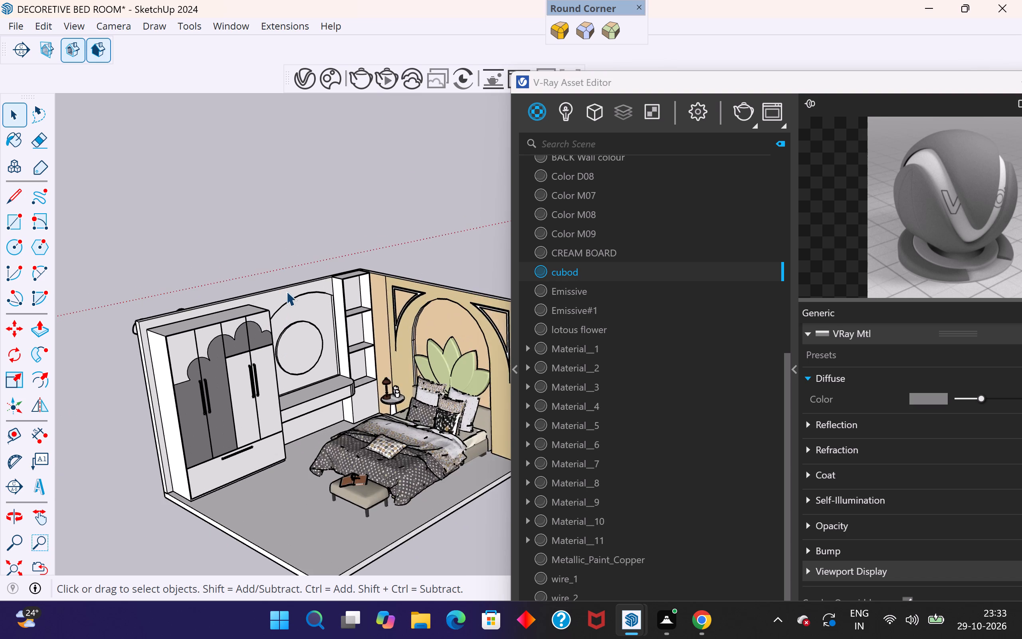
Apply the cubod material to the arched wall face surrounding the round mirror.
scroll(286, 291, up, 2)
click(310, 306)
double_click(315, 310)
drag(315, 310, 319, 310)
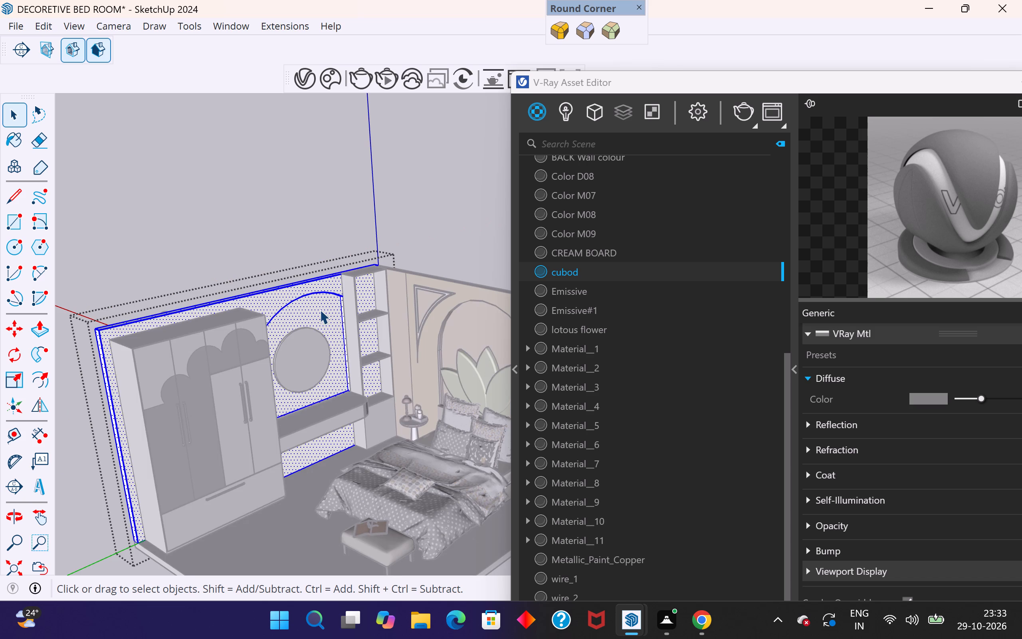
click(320, 313)
click(321, 315)
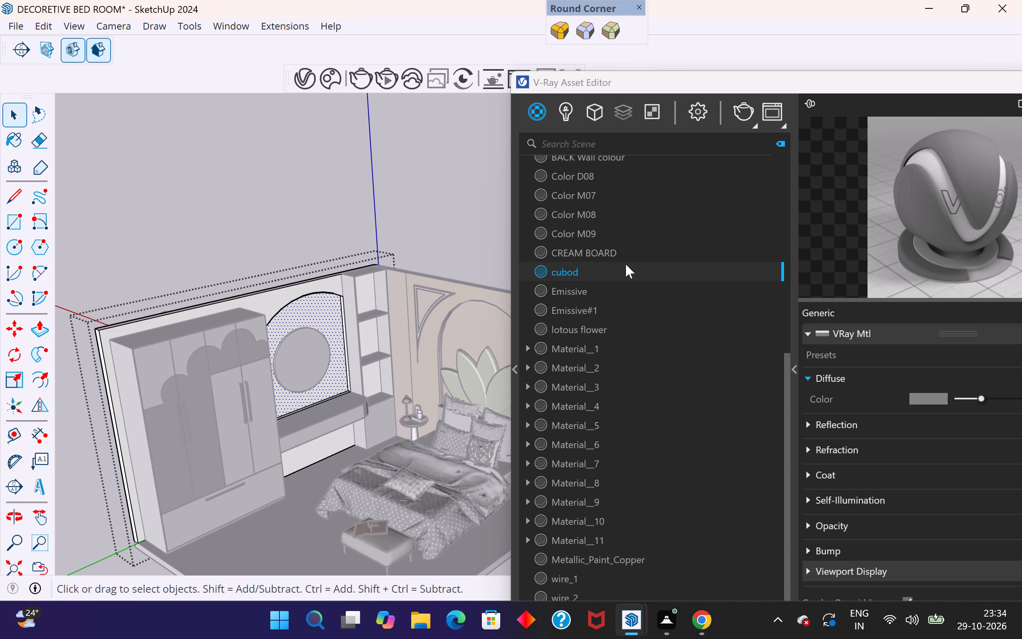
right_click(628, 275)
click(687, 309)
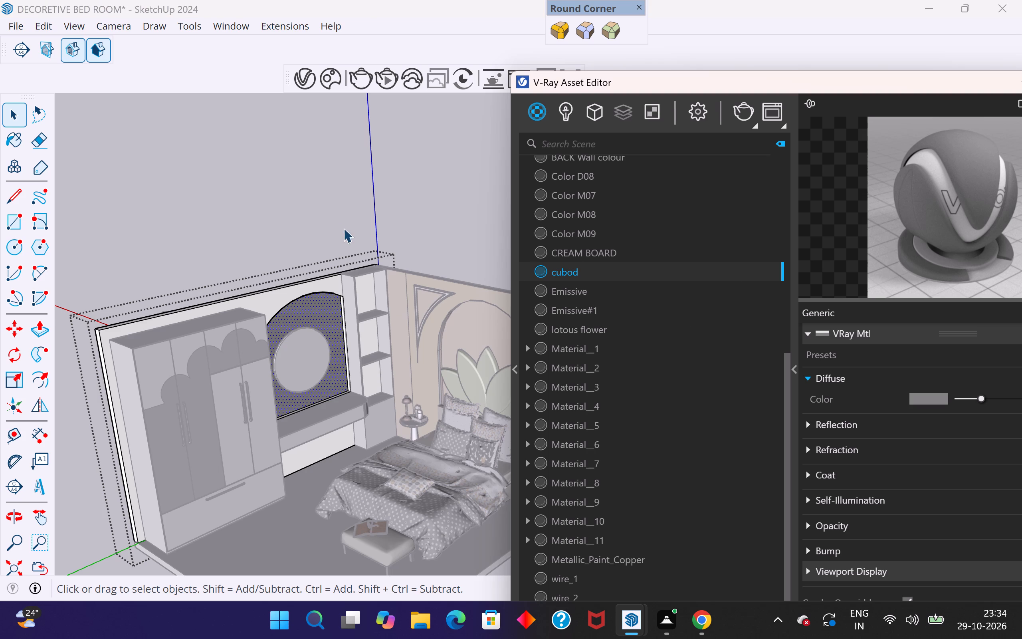
click(320, 212)
scroll(240, 264, down, 3)
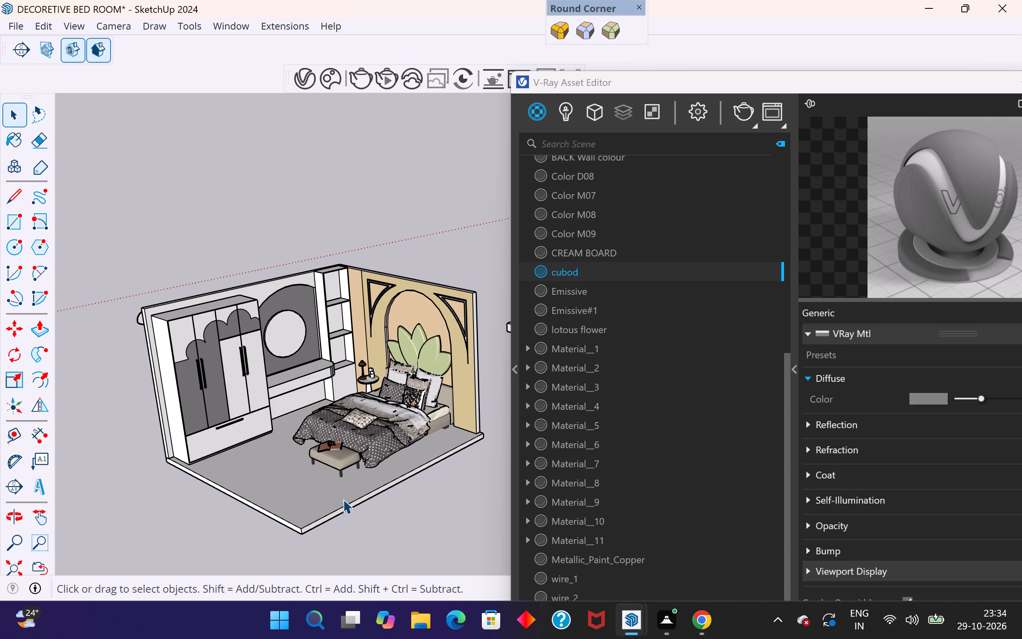
Apply the cubod material to the cushion of the bench at the foot of the bed and leave its nested groups.
double_click(340, 459)
double_click(340, 460)
click(340, 460)
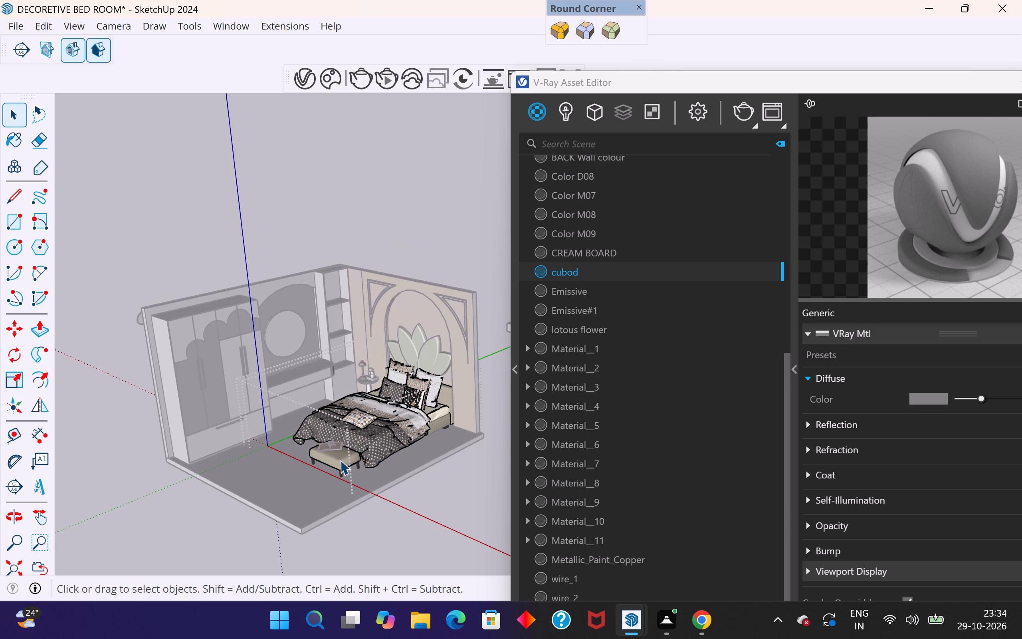
click(345, 467)
click(348, 461)
scroll(348, 461, up, 11)
triple_click(348, 461)
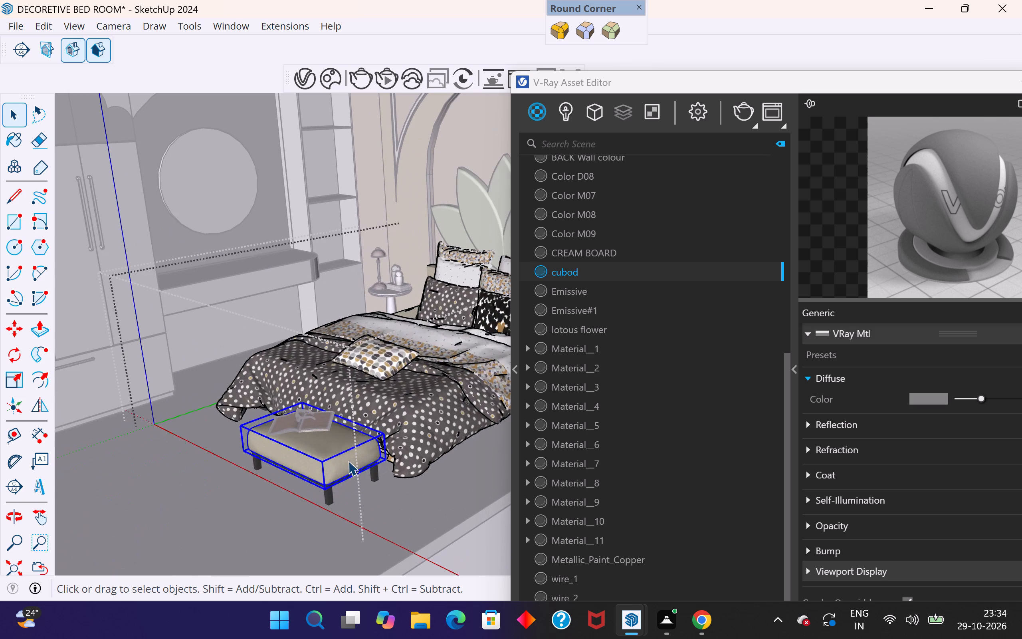
right_click(609, 275)
click(661, 311)
scroll(408, 395, down, 3)
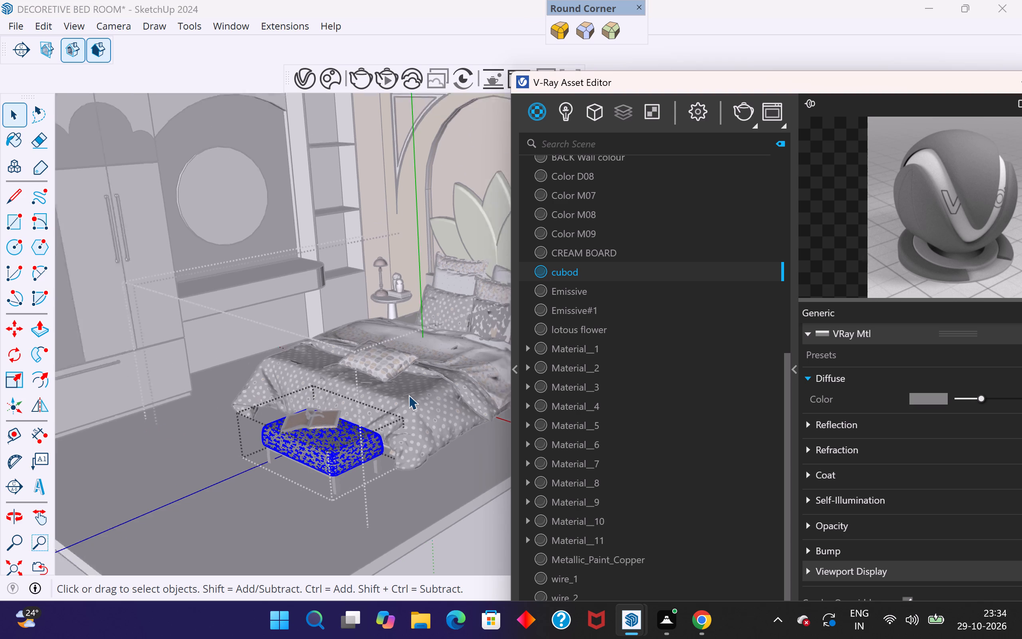
scroll(408, 395, down, 9)
click(437, 507)
scroll(420, 479, up, 3)
middle_drag(420, 479, 439, 508)
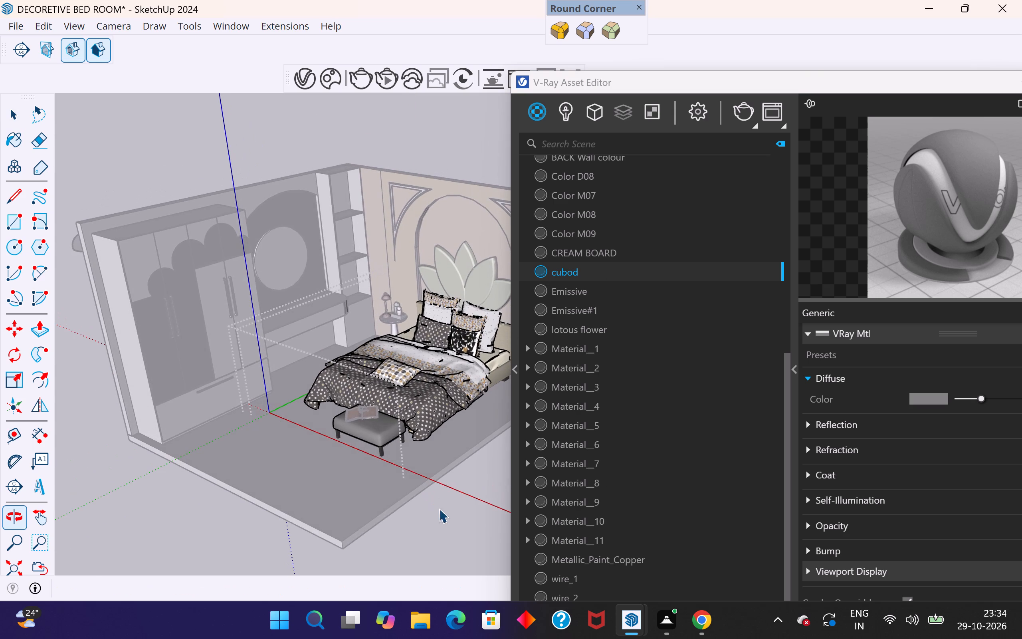
click(458, 533)
scroll(398, 480, down, 2)
middle_drag(441, 447, 218, 390)
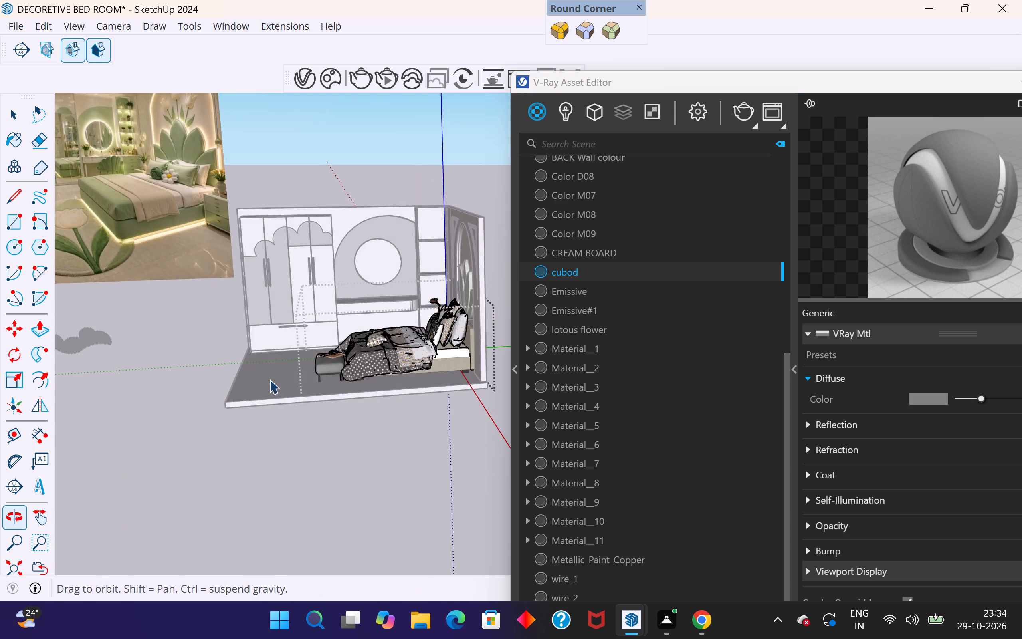
scroll(452, 341, up, 10)
middle_drag(448, 355, 466, 419)
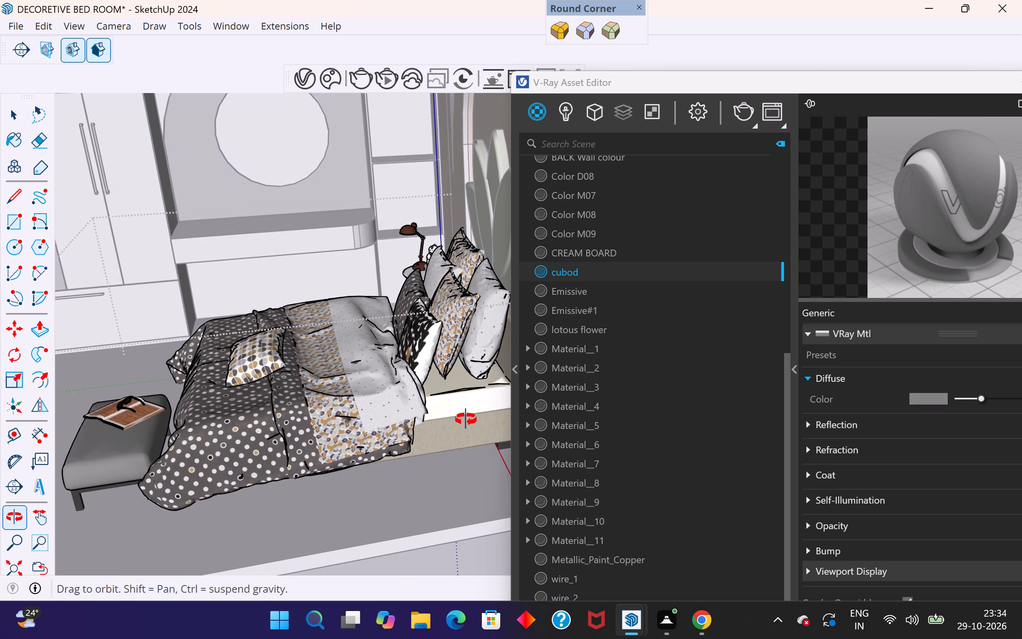
middle_drag(466, 419, 471, 432)
scroll(471, 432, down, 5)
click(494, 547)
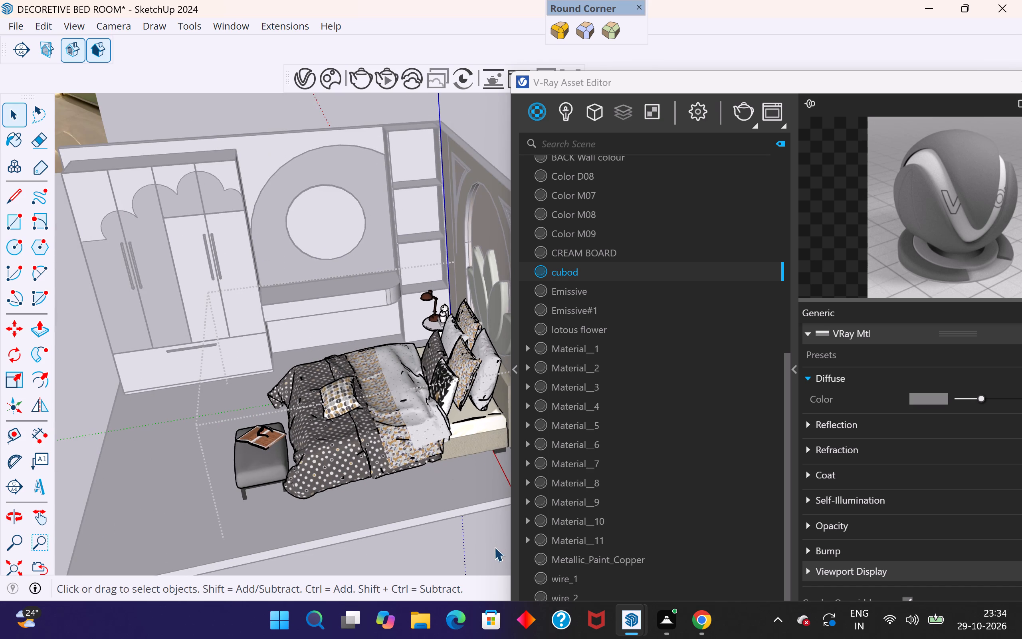
scroll(353, 376, down, 6)
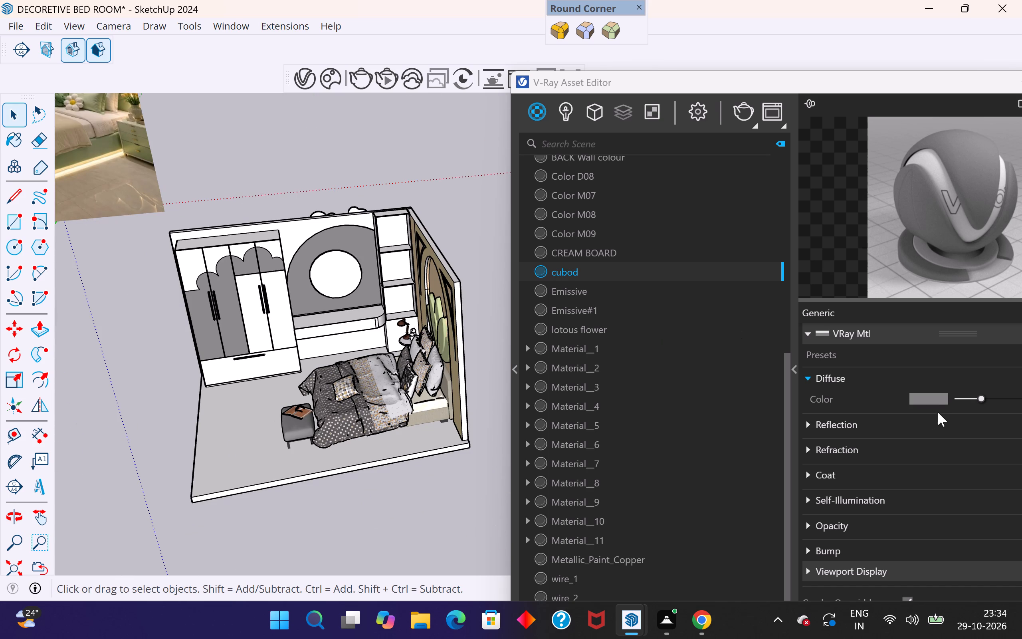
Set the cubod material's diffuse colour to RGB 134, 143, 100.
click(935, 396)
click(530, 180)
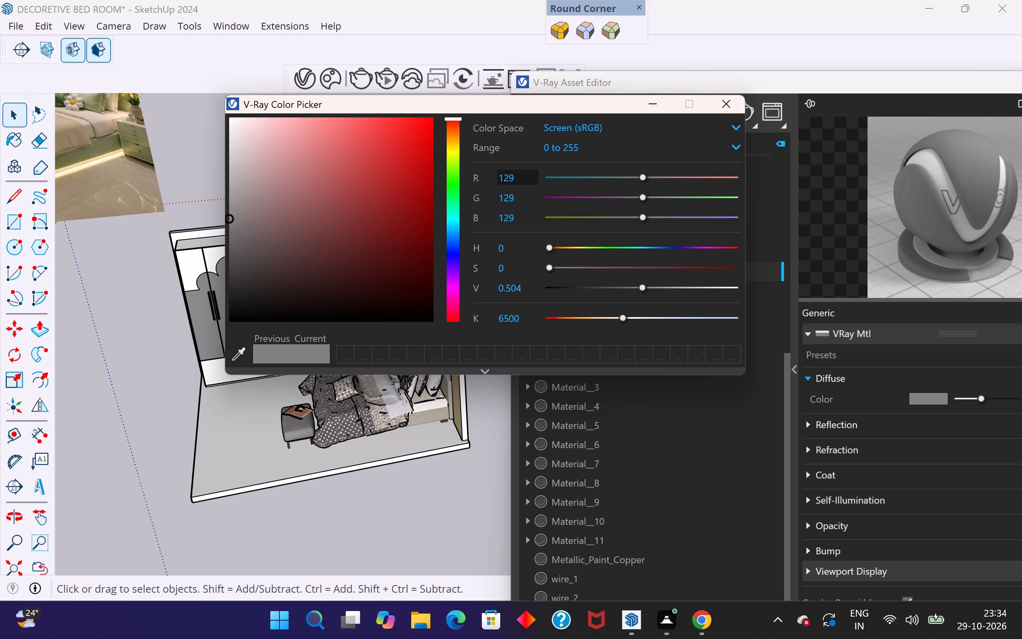
key(BackSpace)
key(BackSpace)
text(34)
key(Return)
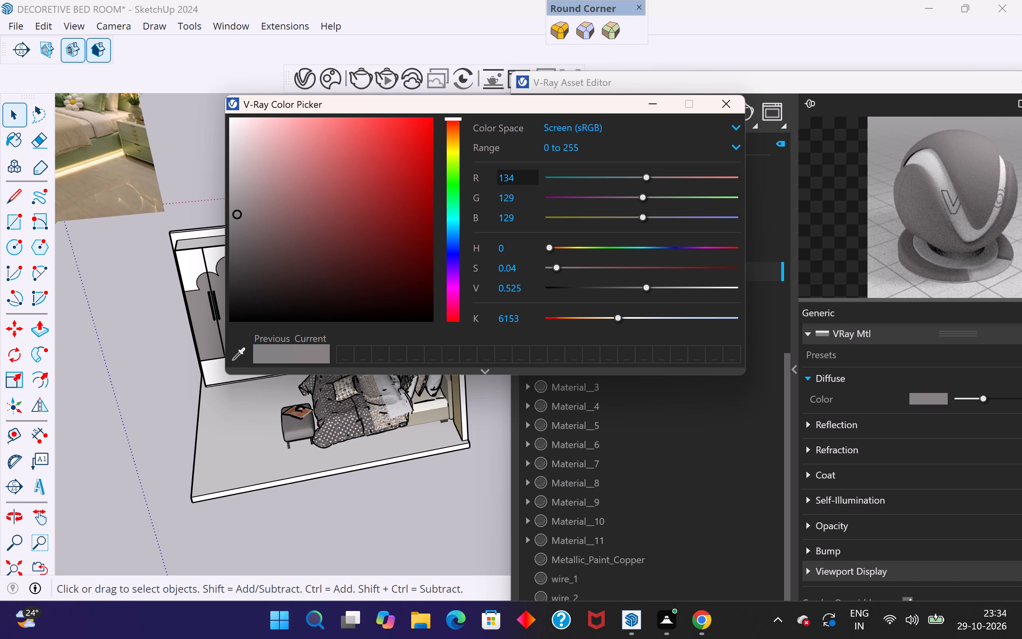
click(533, 188)
click(533, 198)
key(BackSpace)
key(BackSpace)
text(14)
key(3)
click(504, 196)
key(BackSpace)
click(516, 222)
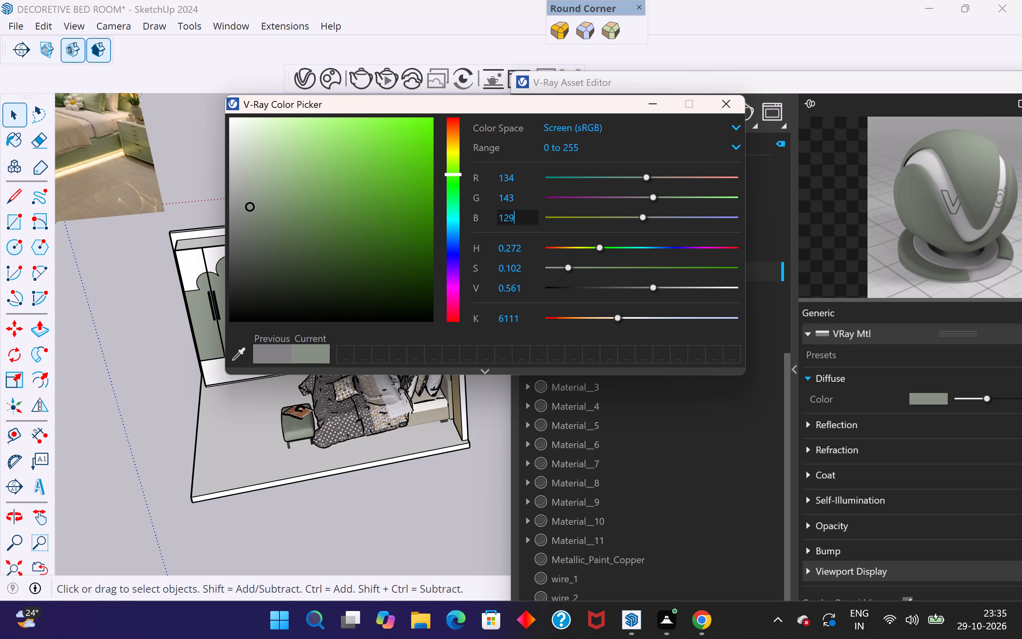
key(BackSpace)
key(BackSpace)
key(BackSpace)
text(100)
key(Return)
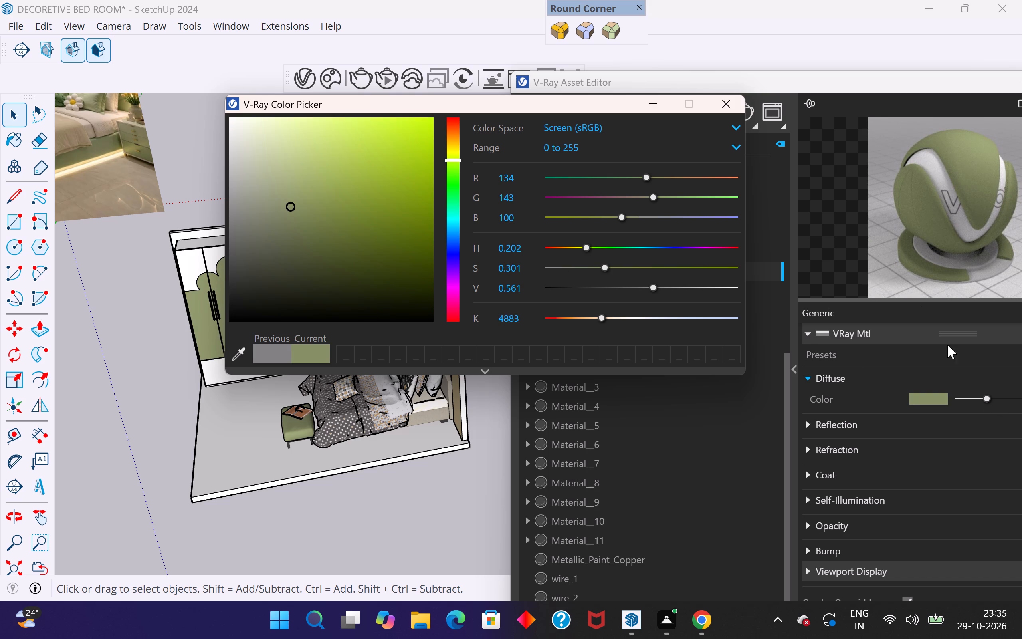
click(722, 112)
Lighten the cubod material's diffuse green with its brightness slider and close the asset editor.
scroll(541, 227, down, 3)
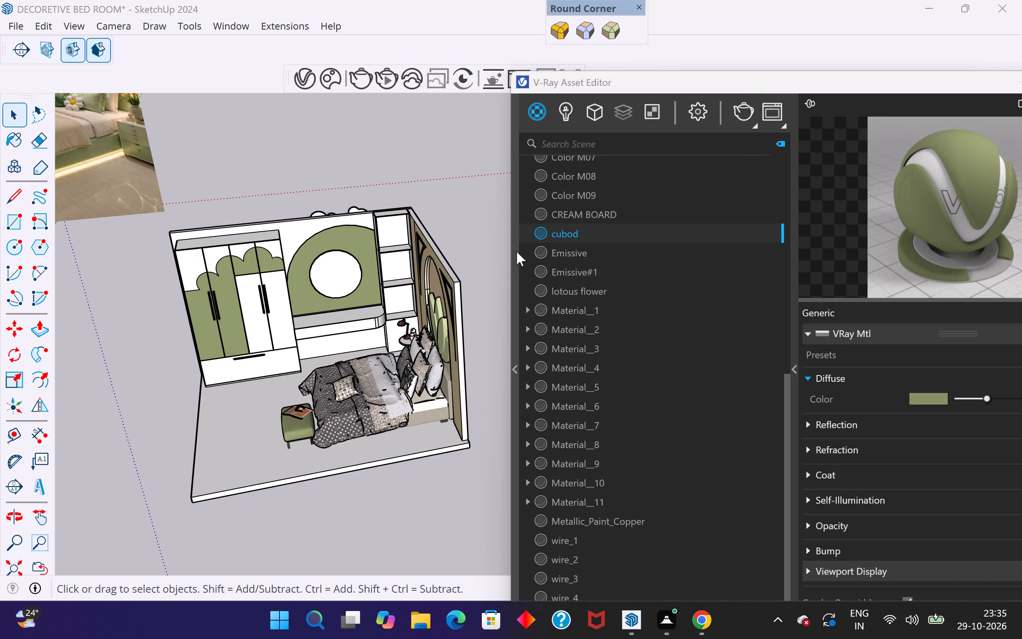
drag(748, 85, 576, 49)
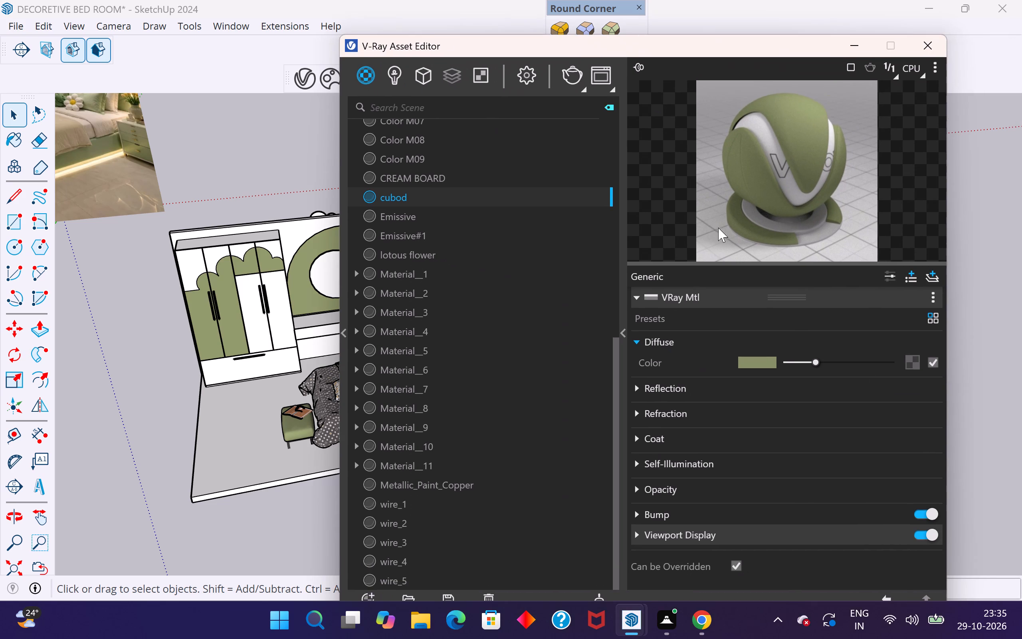
drag(814, 361, 840, 365)
drag(840, 365, 833, 362)
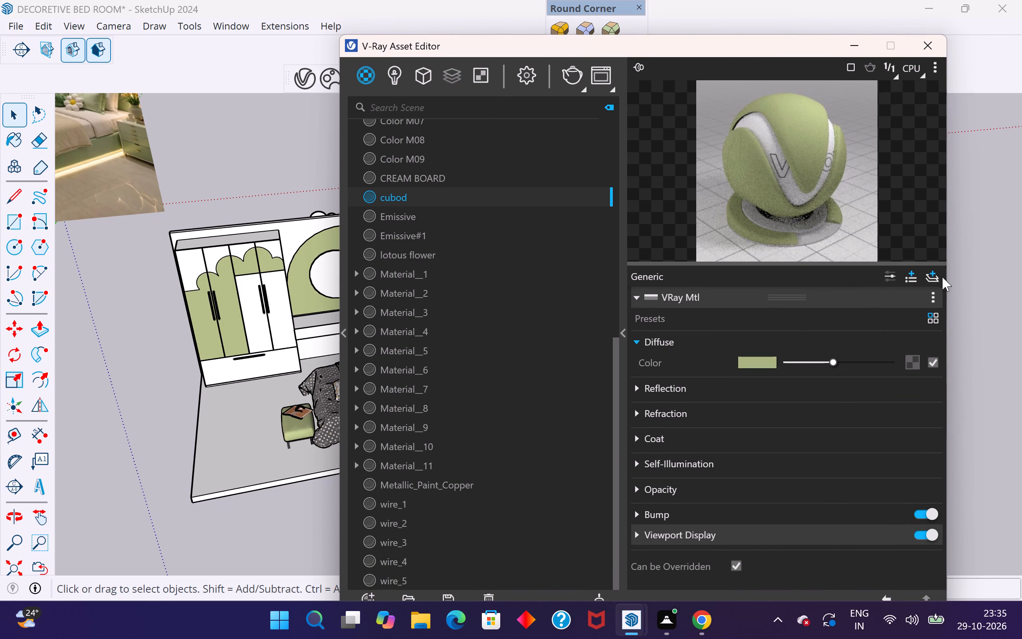
click(835, 359)
click(929, 54)
click(674, 224)
Compare the green wardrobe doors, mirror wall and bench with the reference bedroom image.
middle_drag(467, 414, 634, 346)
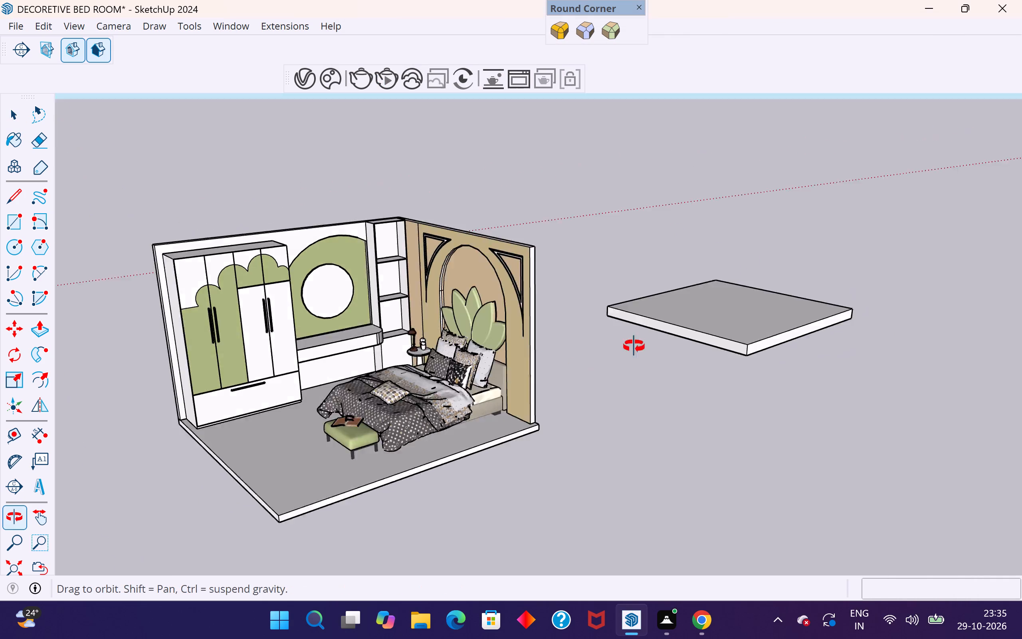
middle_drag(634, 346, 712, 374)
scroll(489, 502, up, 4)
middle_drag(484, 486, 321, 447)
click(555, 555)
scroll(304, 341, up, 3)
scroll(606, 558, down, 5)
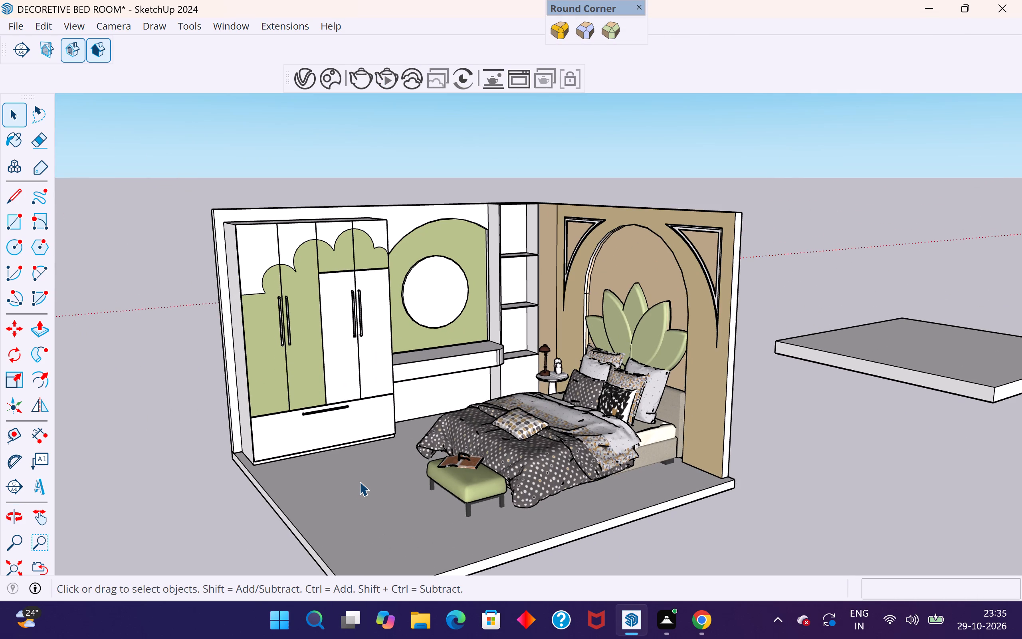
scroll(576, 197, down, 4)
middle_drag(554, 328, 557, 391)
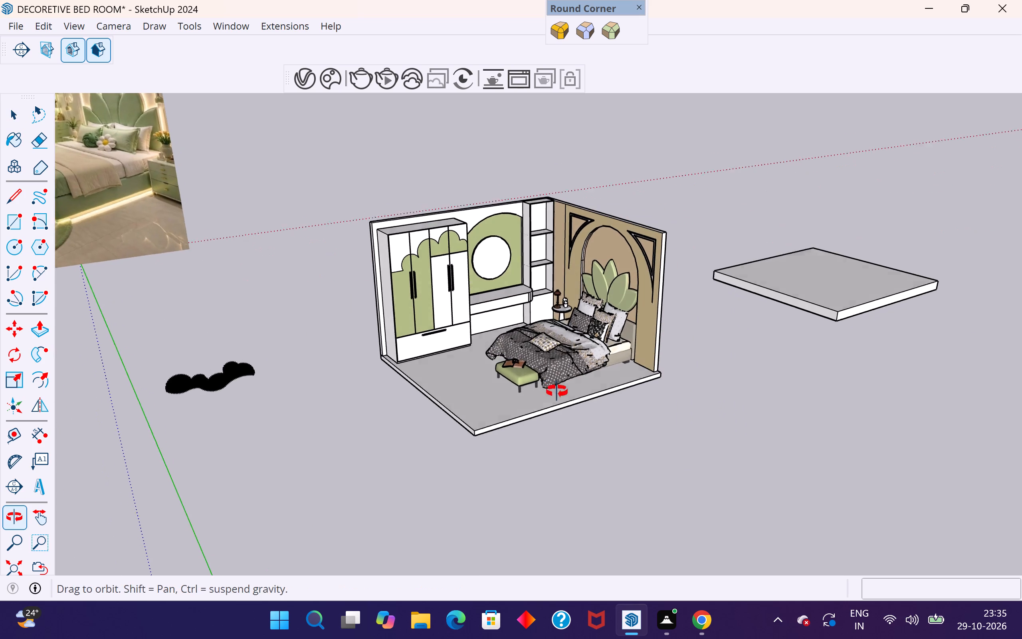
middle_drag(557, 391, 557, 393)
scroll(660, 319, down, 9)
scroll(348, 222, up, 6)
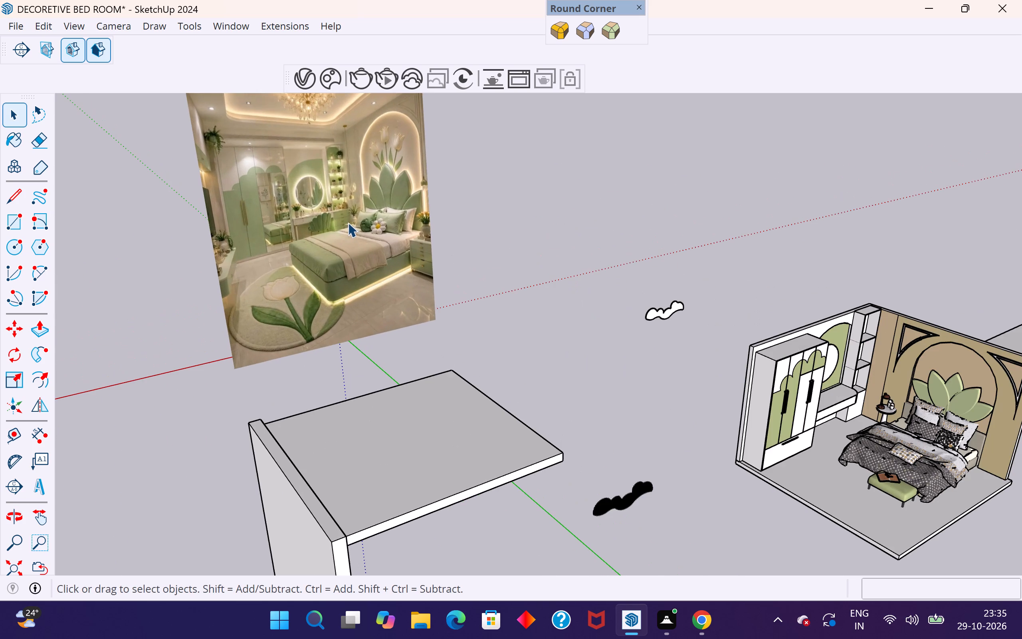
click(518, 356)
middle_drag(824, 343, 654, 263)
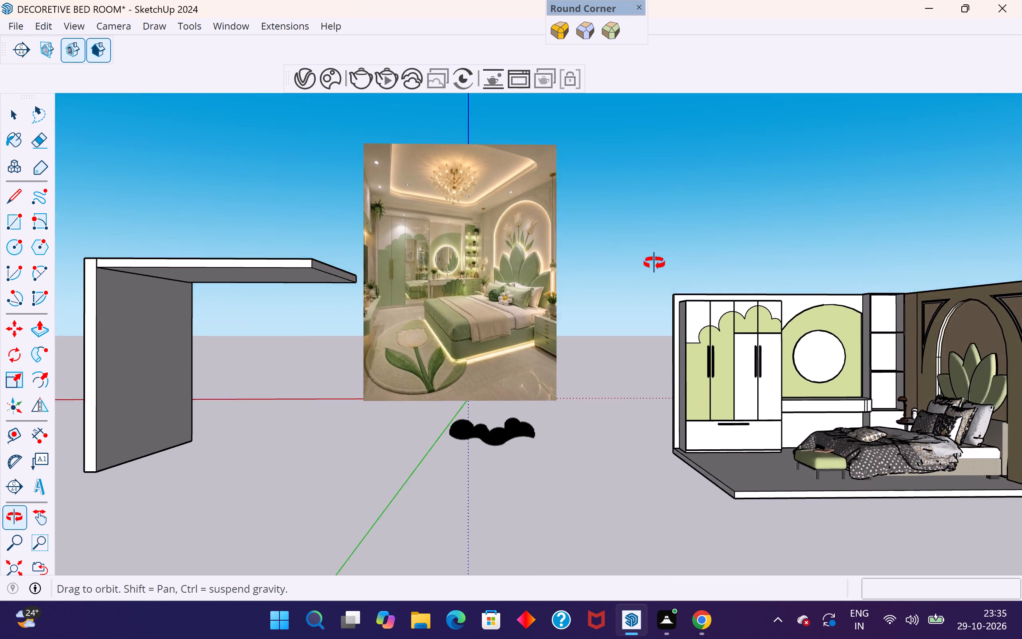
middle_drag(654, 263, 657, 275)
middle_drag(404, 226, 411, 232)
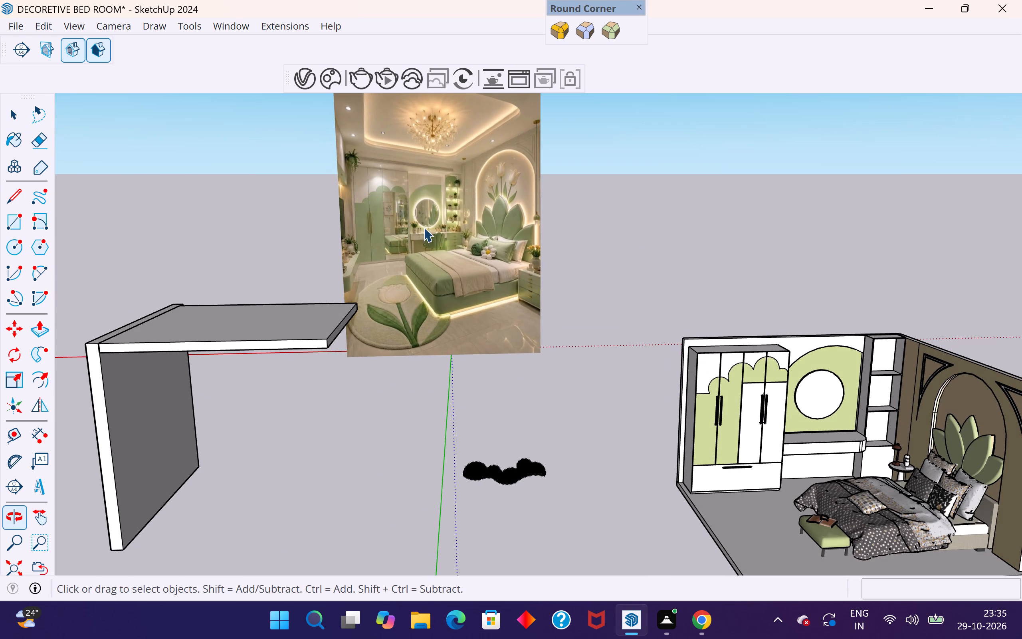
Select the face above the scalloped line on the wardrobe door farthest from the mirror.
scroll(713, 379, up, 3)
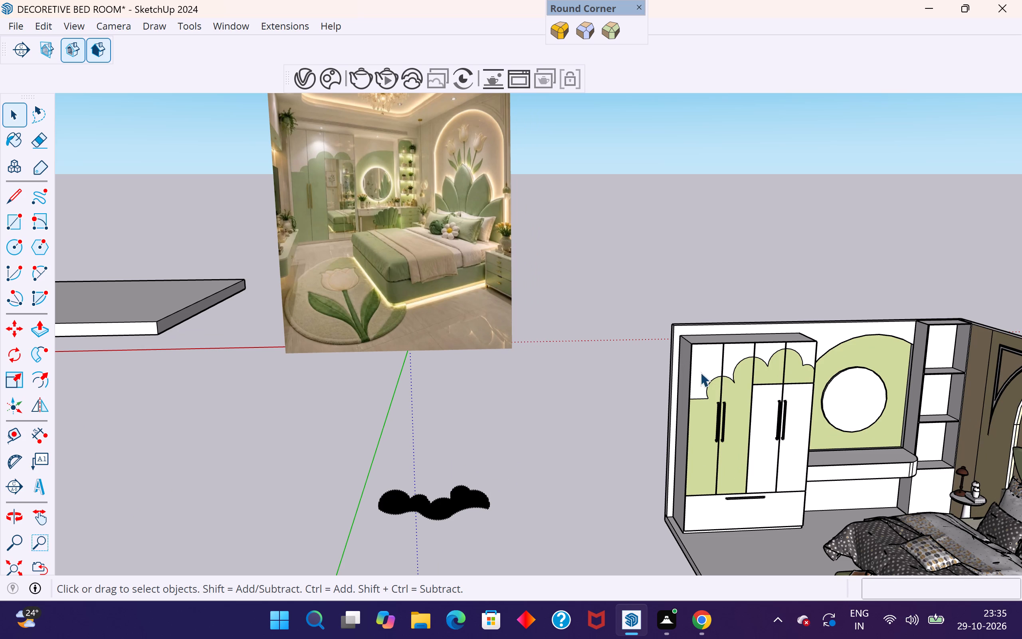
double_click(708, 368)
click(708, 368)
click(708, 363)
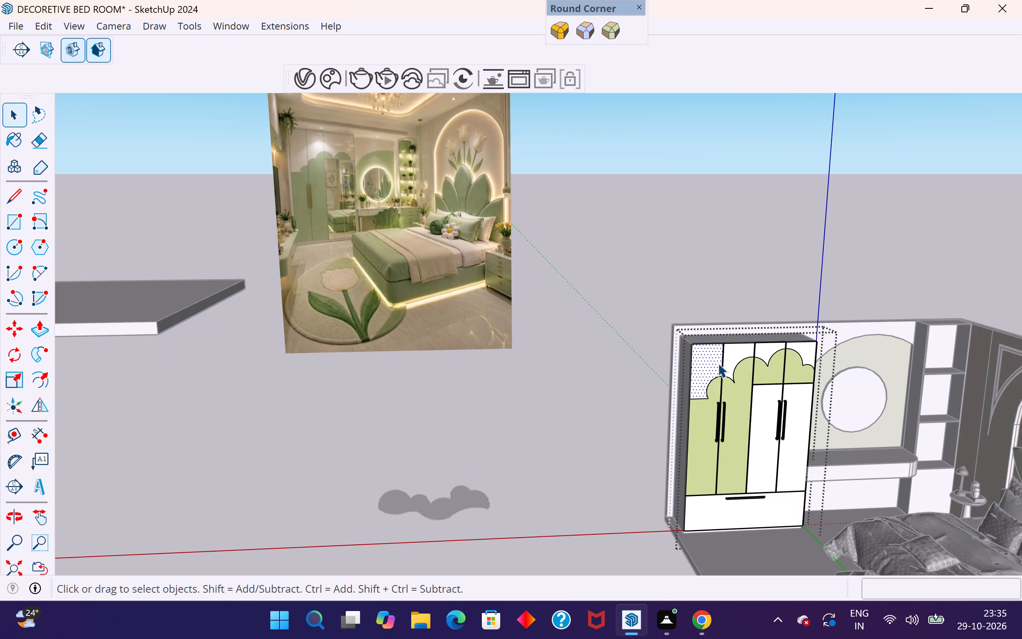
scroll(718, 363, down, 2)
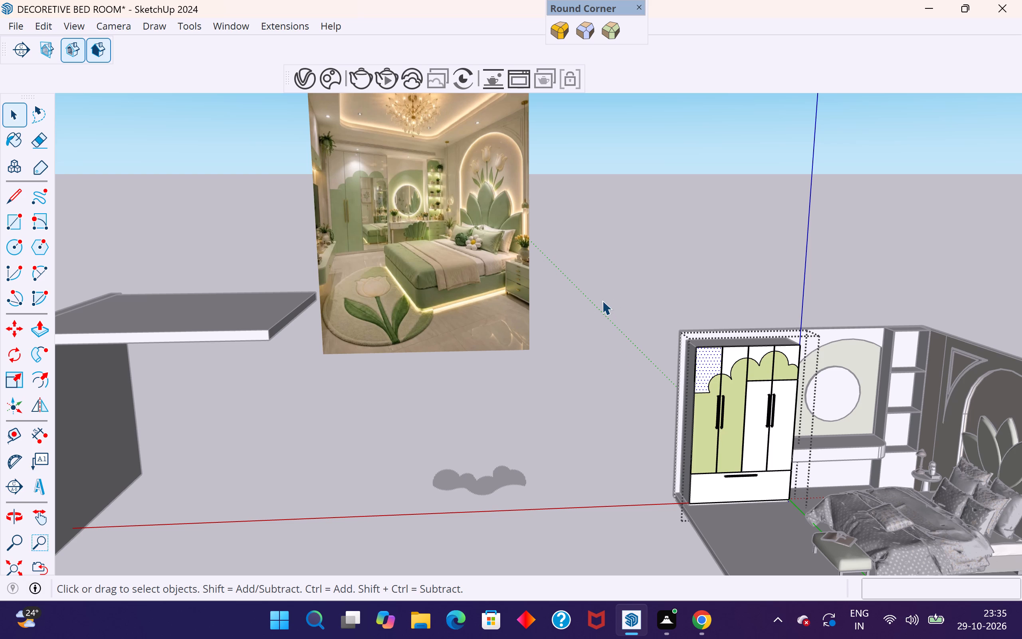
Switch to the Chrome image colour picker and sample the reference wardrobe's beige upper door area, settling on RGB 191, 179, 163.
click(704, 620)
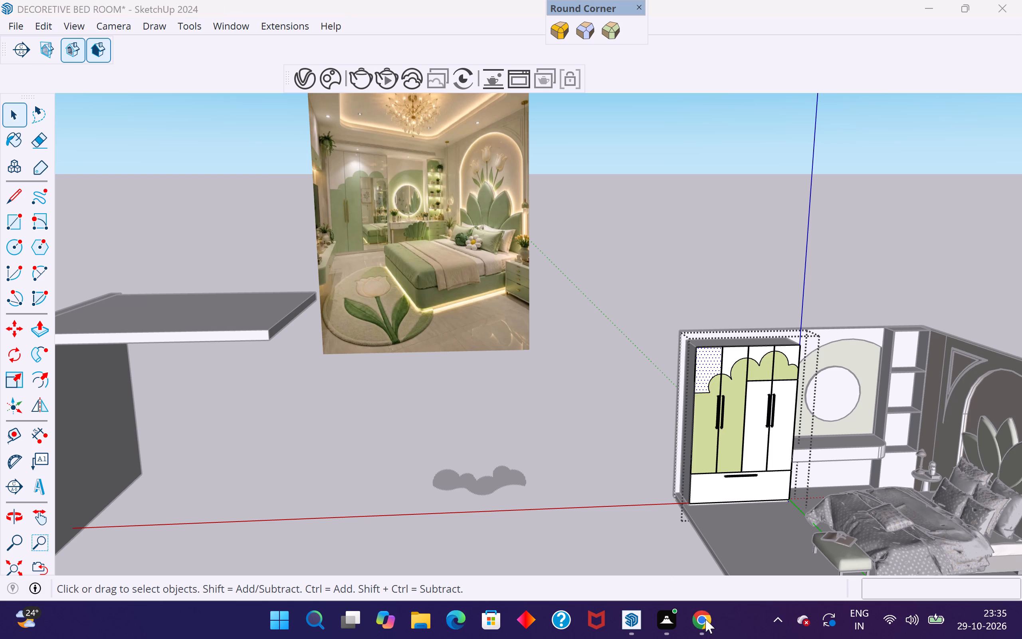
click(706, 619)
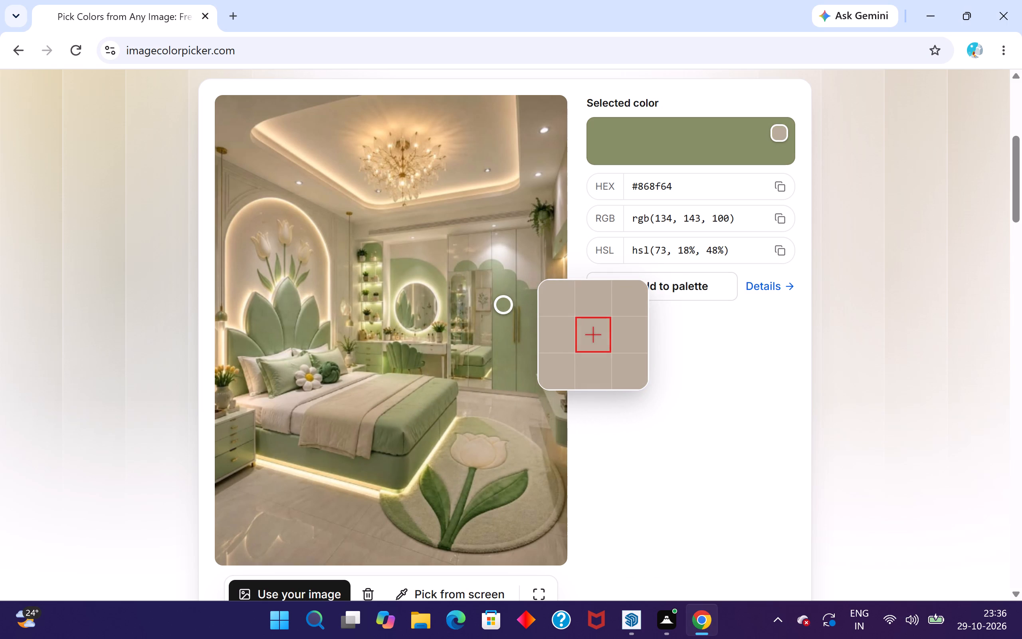
click(525, 267)
scroll(525, 267, up, 2)
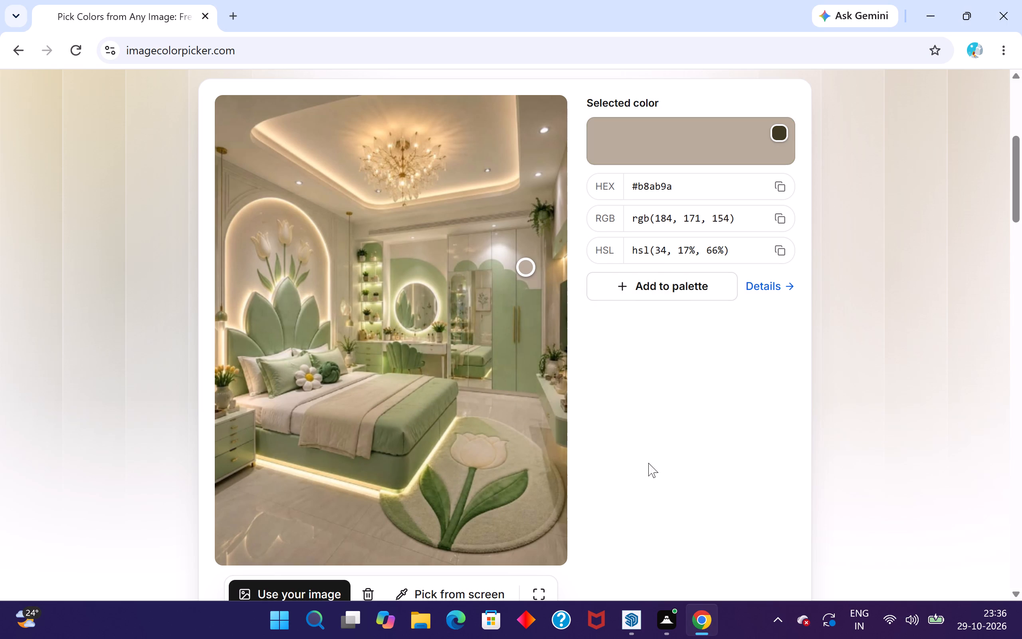
drag(523, 267, 532, 267)
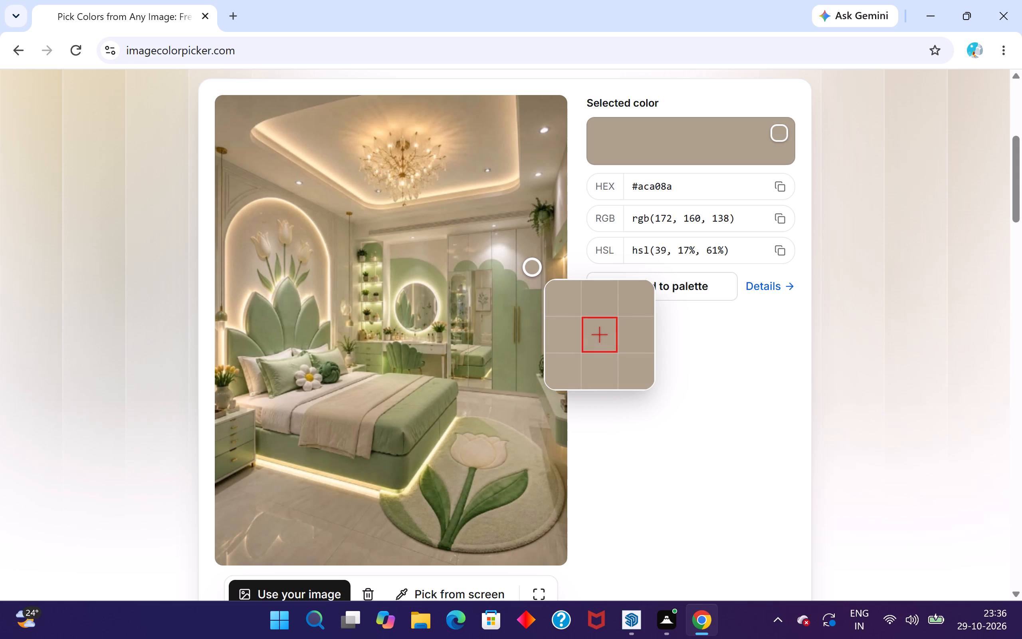
click(528, 266)
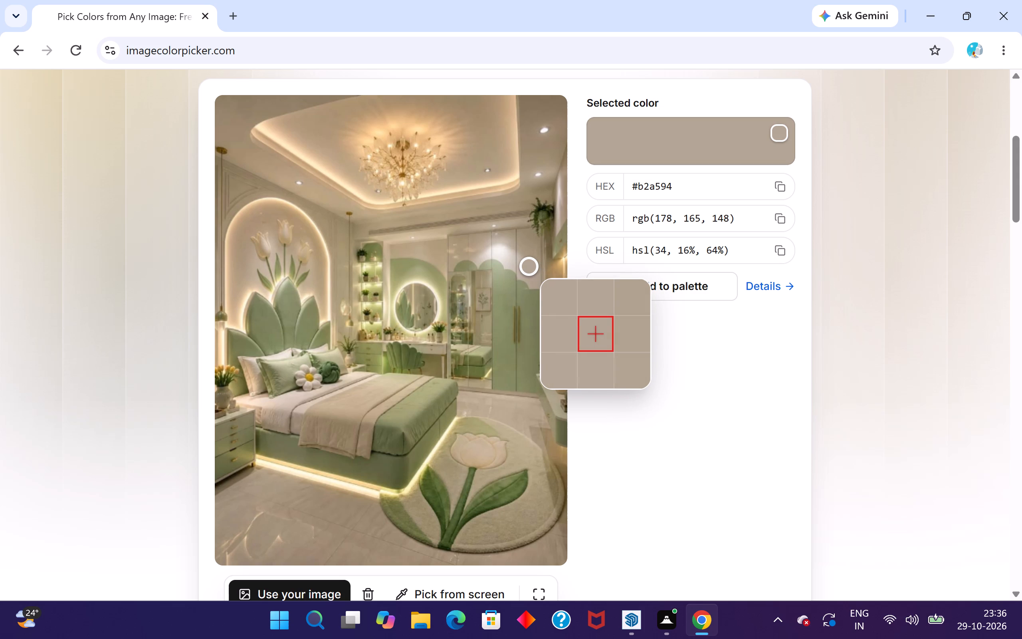
scroll(532, 271, up, 9)
click(503, 254)
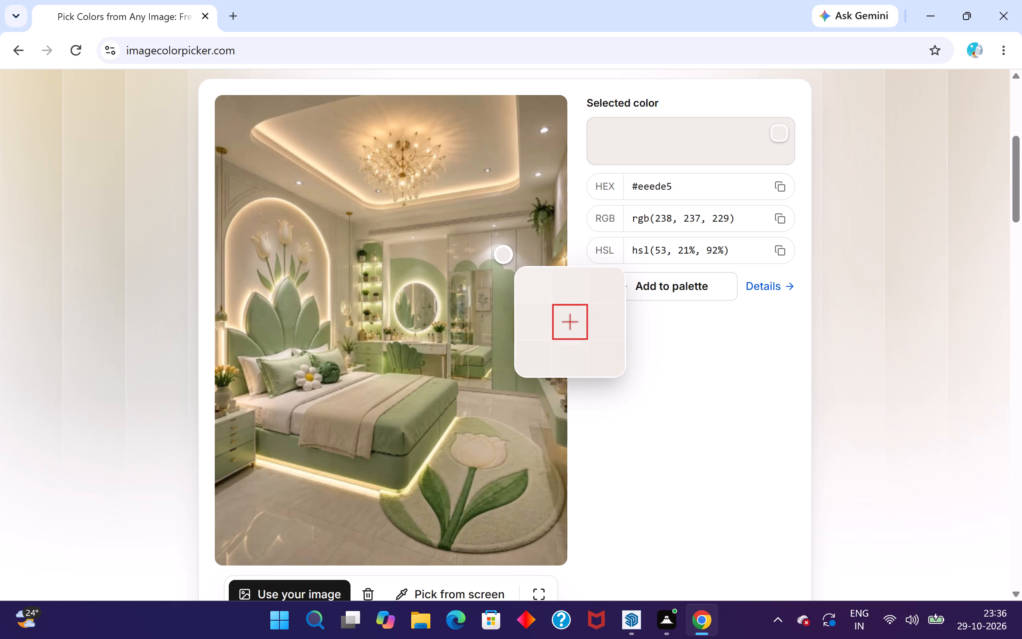
click(531, 274)
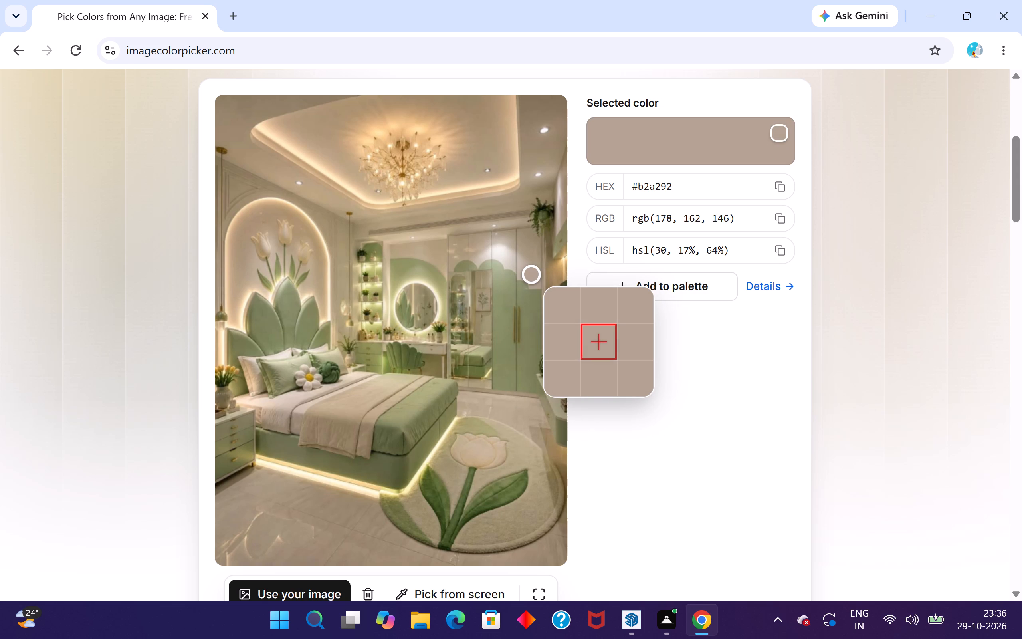
scroll(530, 267, up, 8)
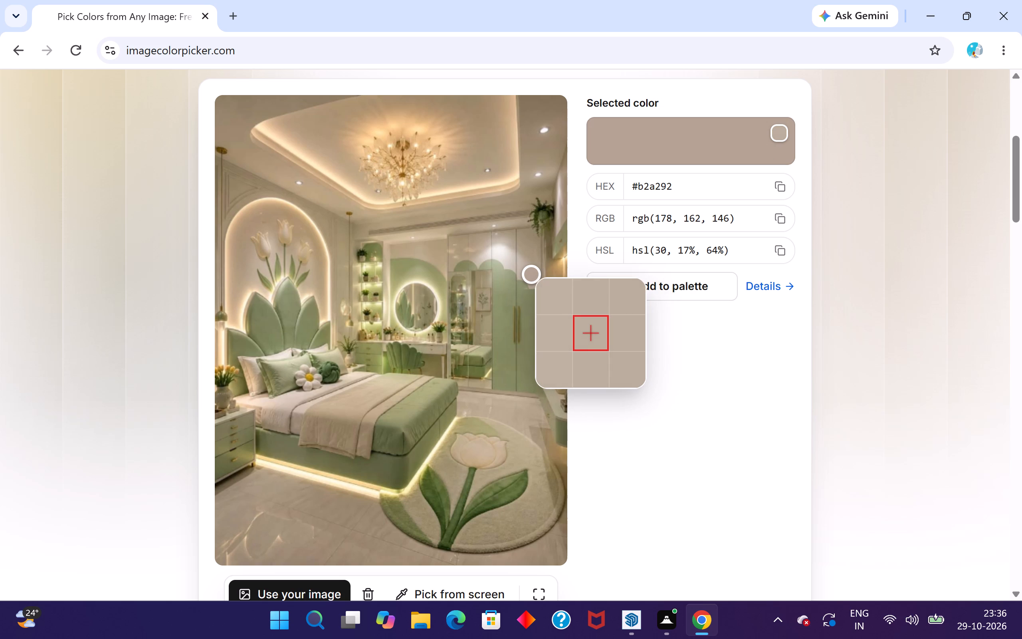
click(521, 262)
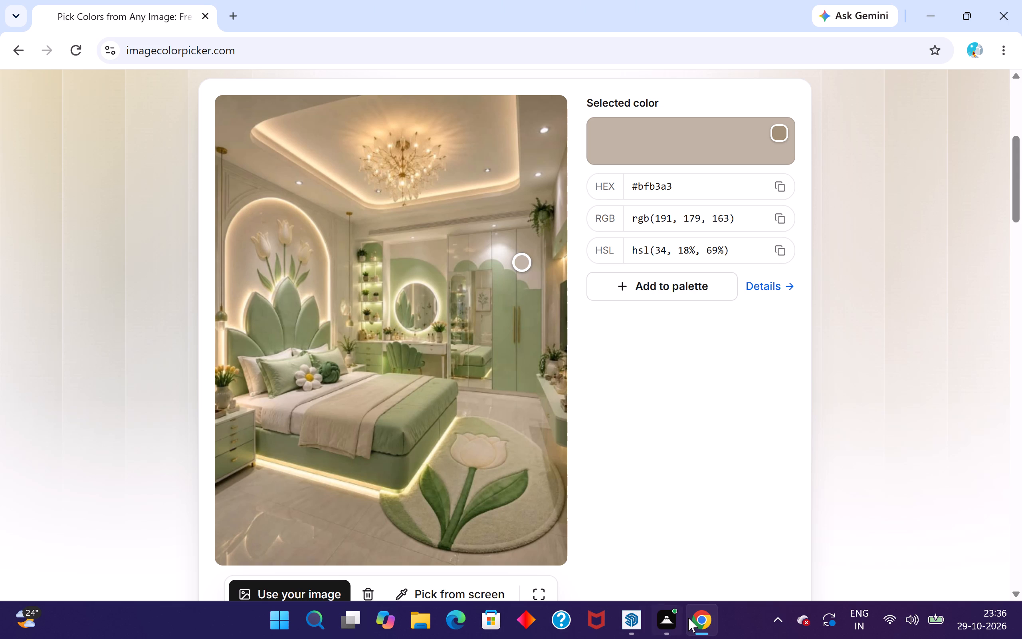
Return to SketchUp and create a new Generic material in the V-Ray Asset Editor.
click(641, 622)
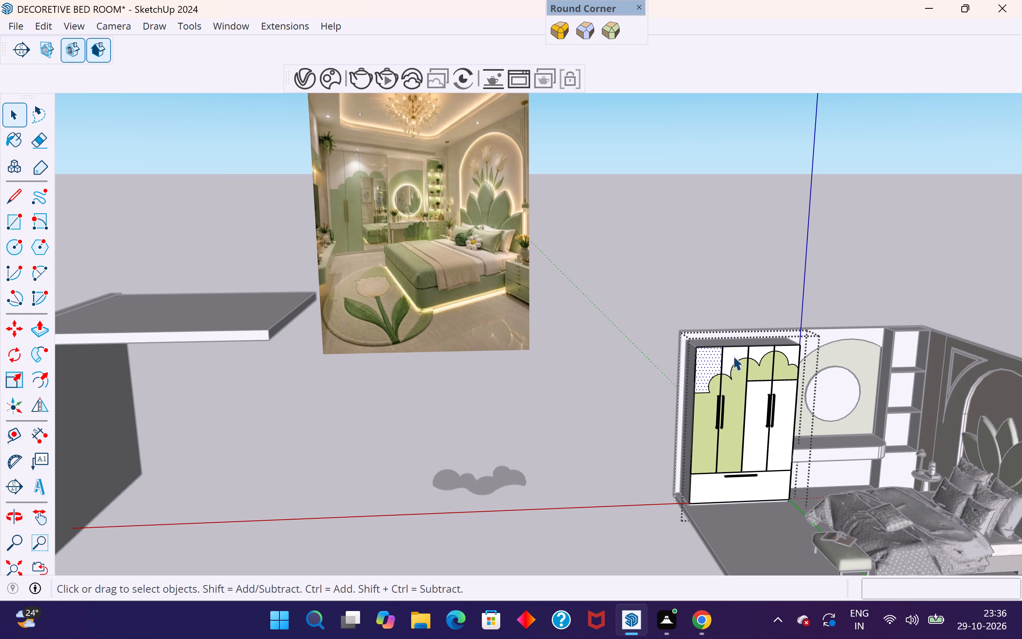
scroll(738, 362, up, 2)
scroll(598, 304, down, 3)
scroll(721, 377, up, 3)
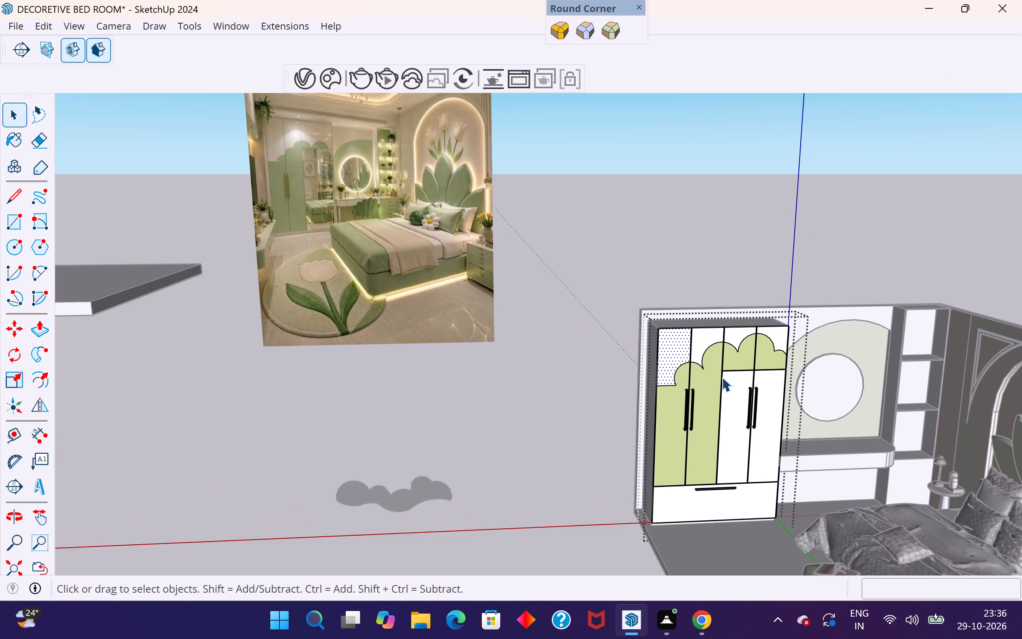
click(575, 206)
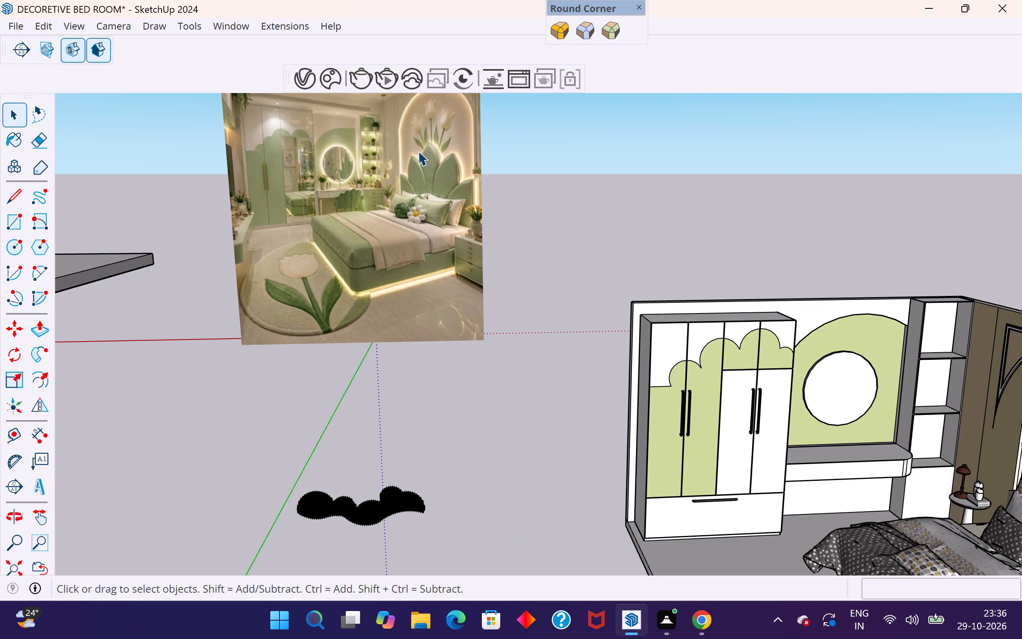
click(308, 80)
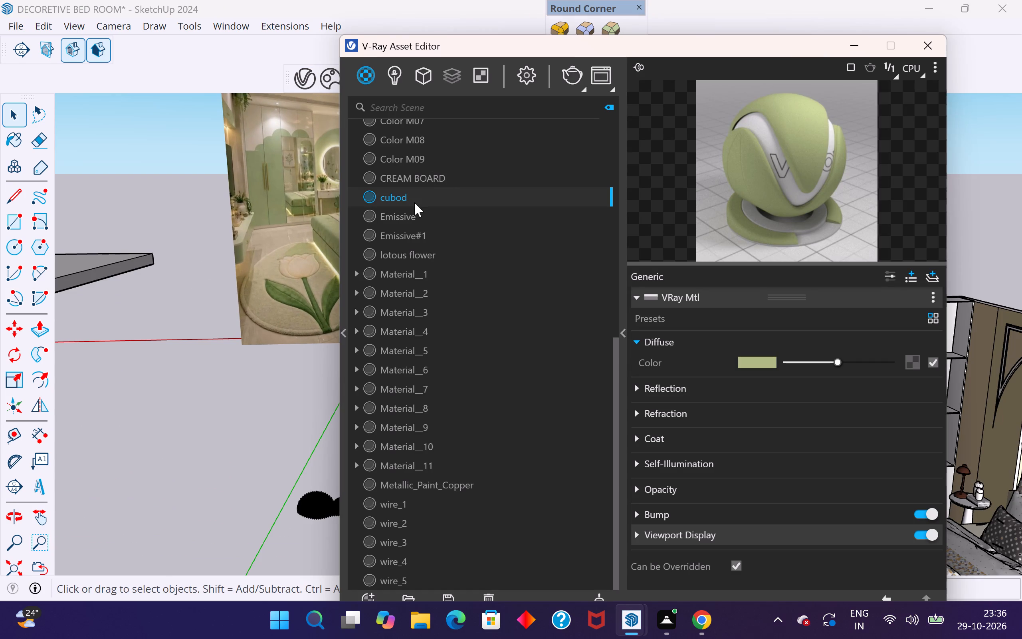
right_click(364, 75)
click(418, 107)
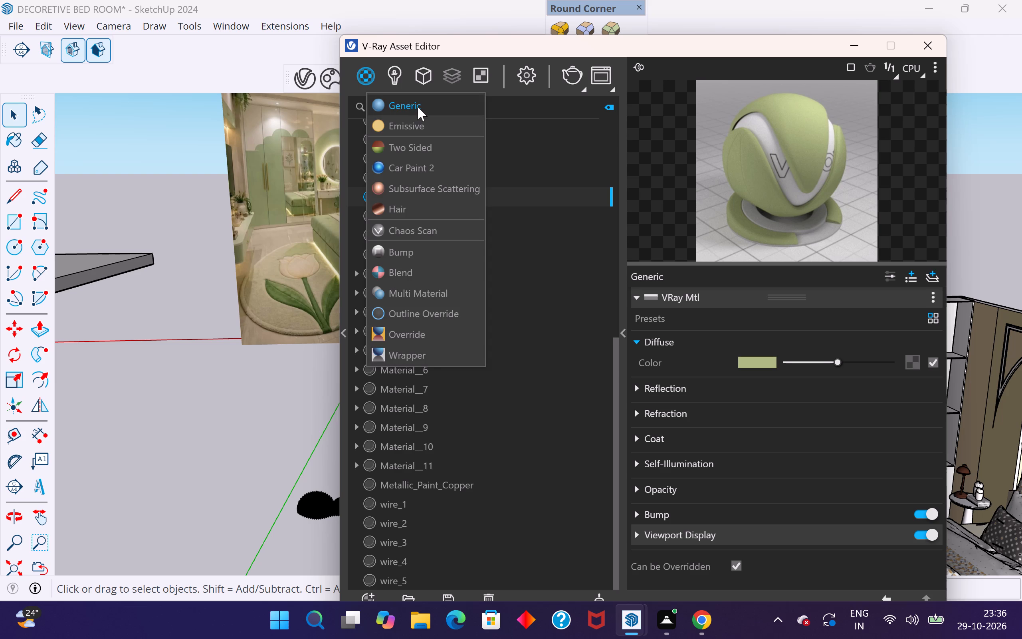
Rename the new Generic material as cubod wall.
right_click(428, 254)
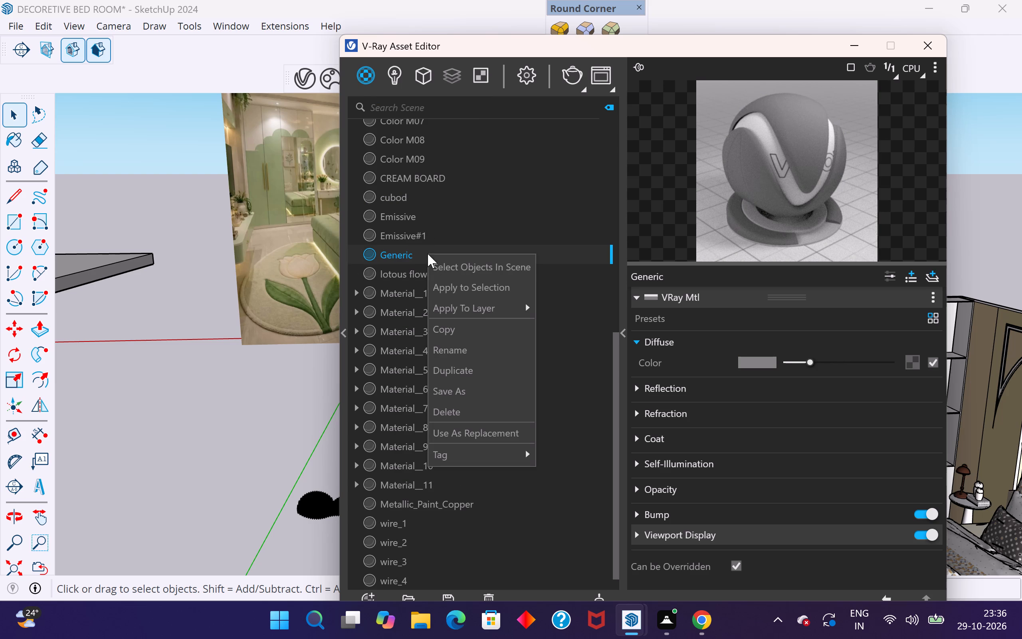
click(483, 349)
key(BackSpace)
key(BackSpace)
key(BackSpace)
key(BackSpace)
key(BackSpace)
key(BackSpace)
key(BackSpace)
key(BackSpace)
key(BackSpace)
key(BackSpace)
key(BackSpace)
key(BackSpace)
key(BackSpace)
key(BackSpace)
key(BackSpace)
key(BackSpace)
key(BackSpace)
key(BackSpace)
key(BackSpace)
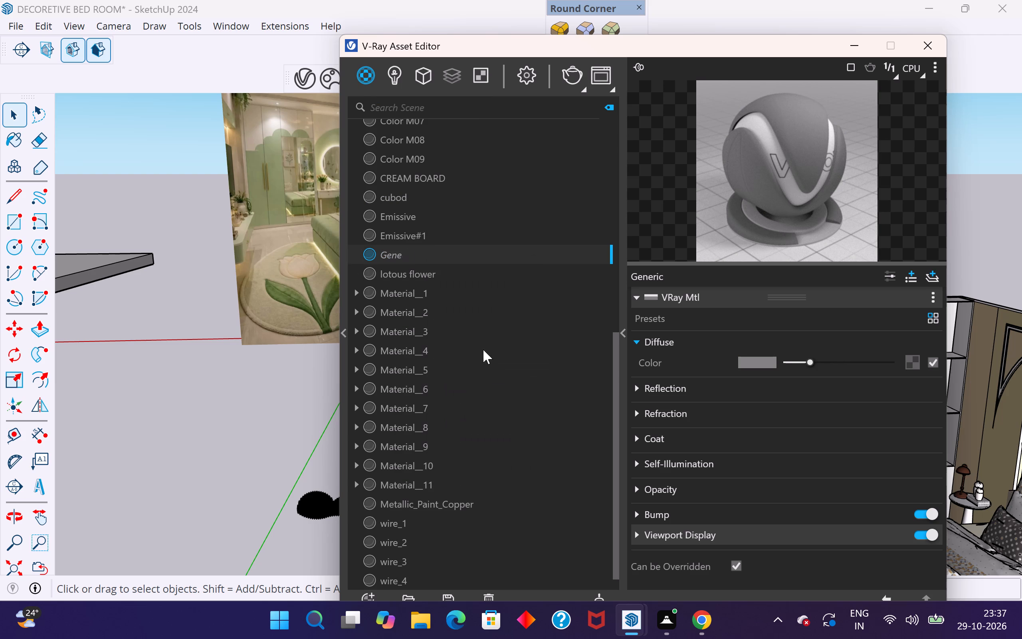
key(c)
text(ubod)
key(space)
text(wall)
key(Return)
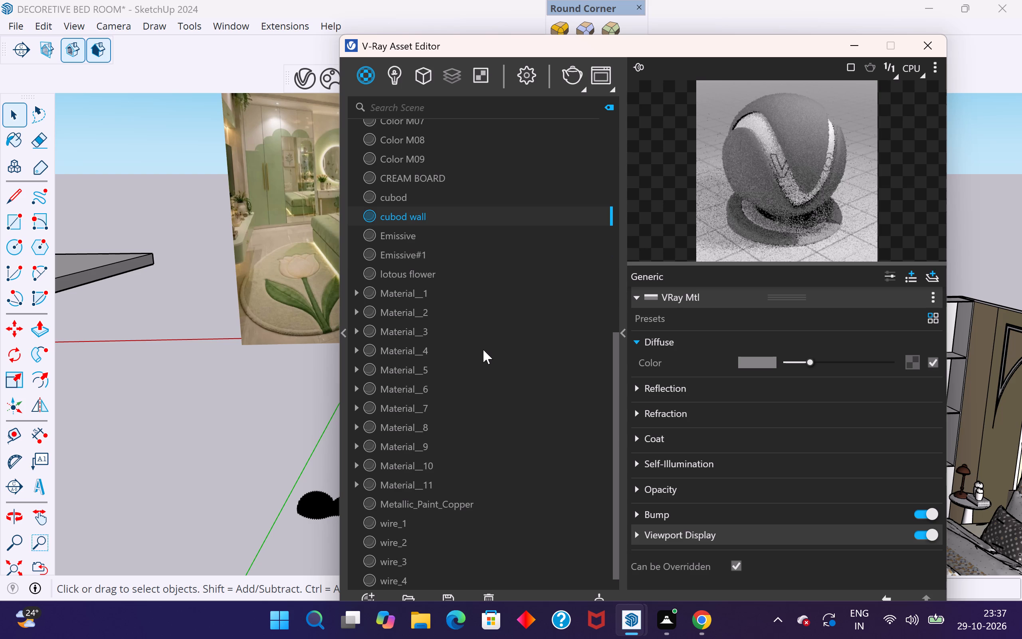
click(483, 220)
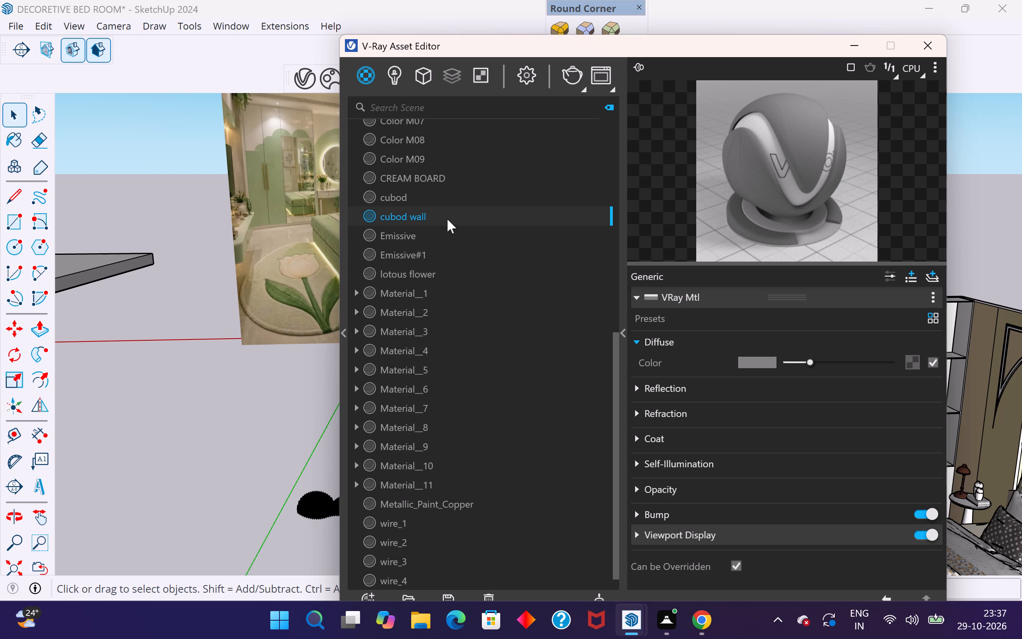
Apply the cubod wall material to the face above the scalloped line on the wardrobe door farthest from the mirror.
drag(580, 46, 925, 111)
scroll(387, 261, down, 6)
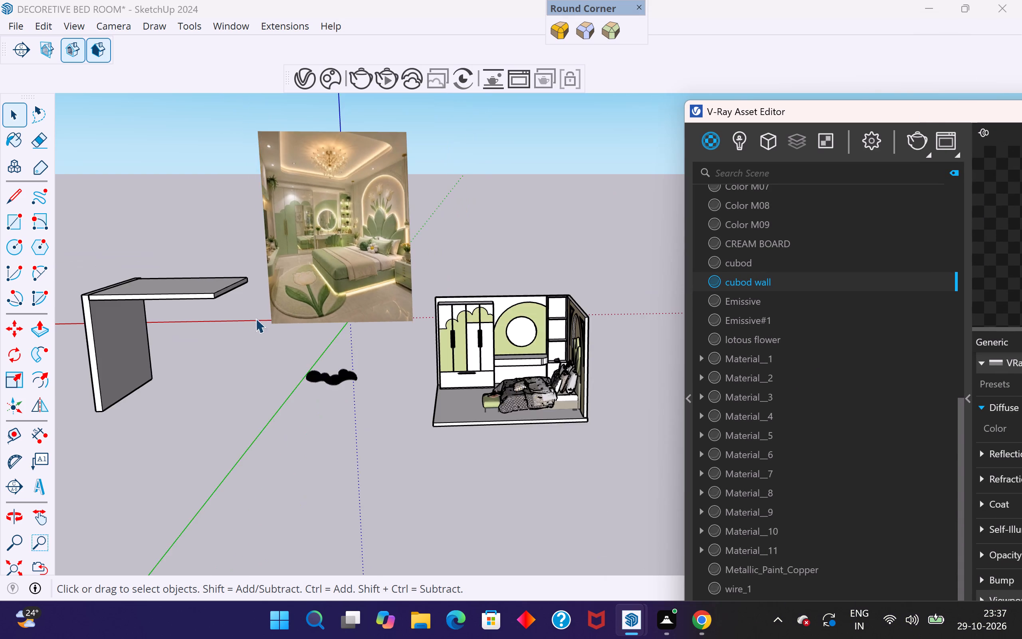
scroll(239, 329, down, 3)
middle_drag(422, 379, 600, 389)
scroll(465, 348, up, 9)
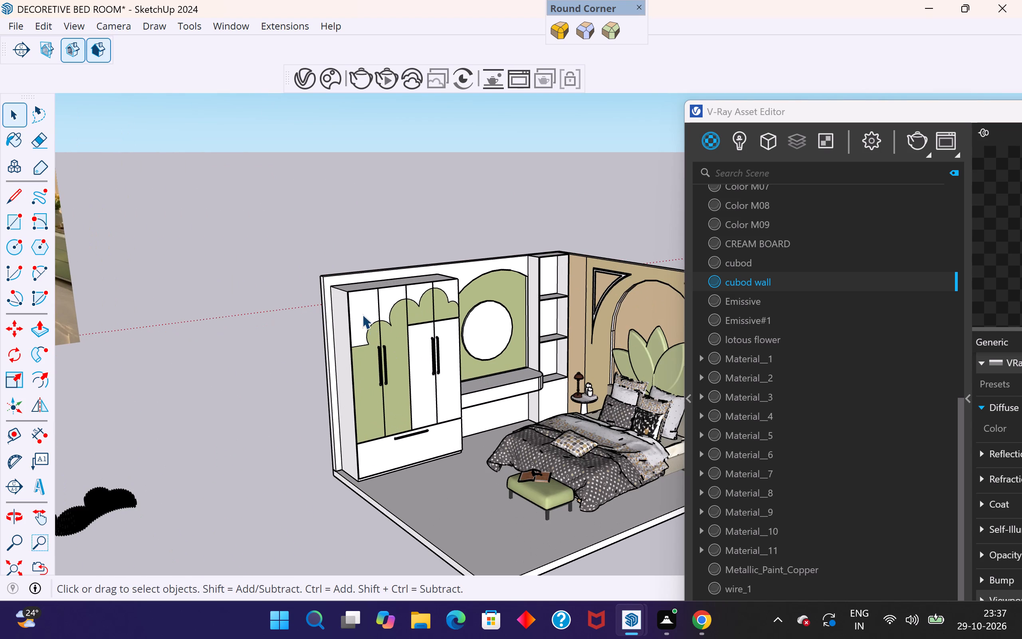
click(362, 314)
double_click(364, 310)
click(367, 302)
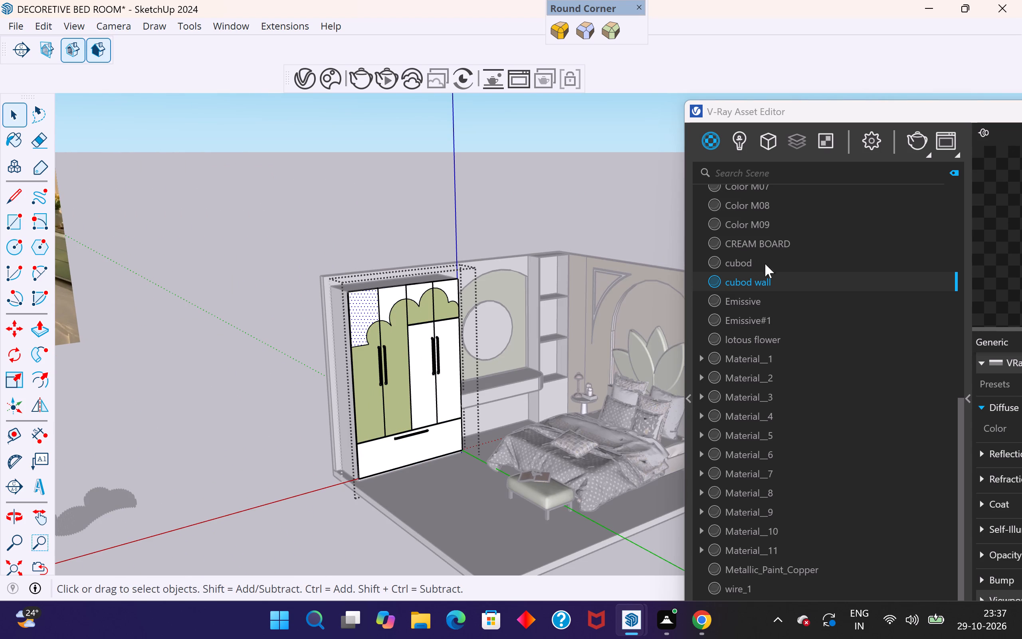
right_click(771, 282)
click(808, 318)
Apply the cubod wall material to the faces above the scalloped line on the other three wardrobe doors.
scroll(386, 303, up, 2)
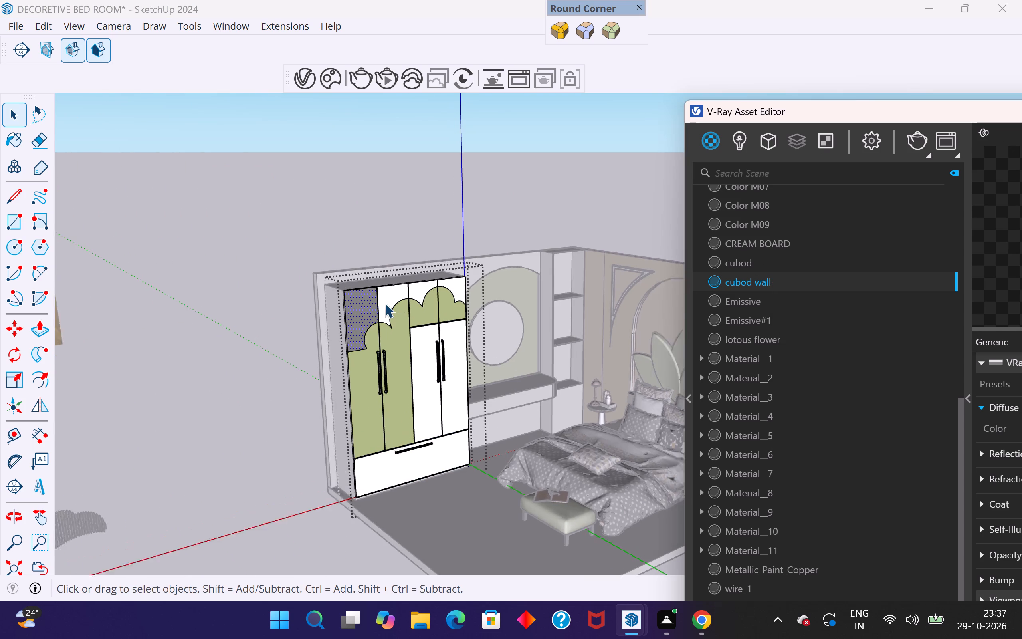
scroll(385, 303, up, 1)
click(386, 300)
right_click(800, 285)
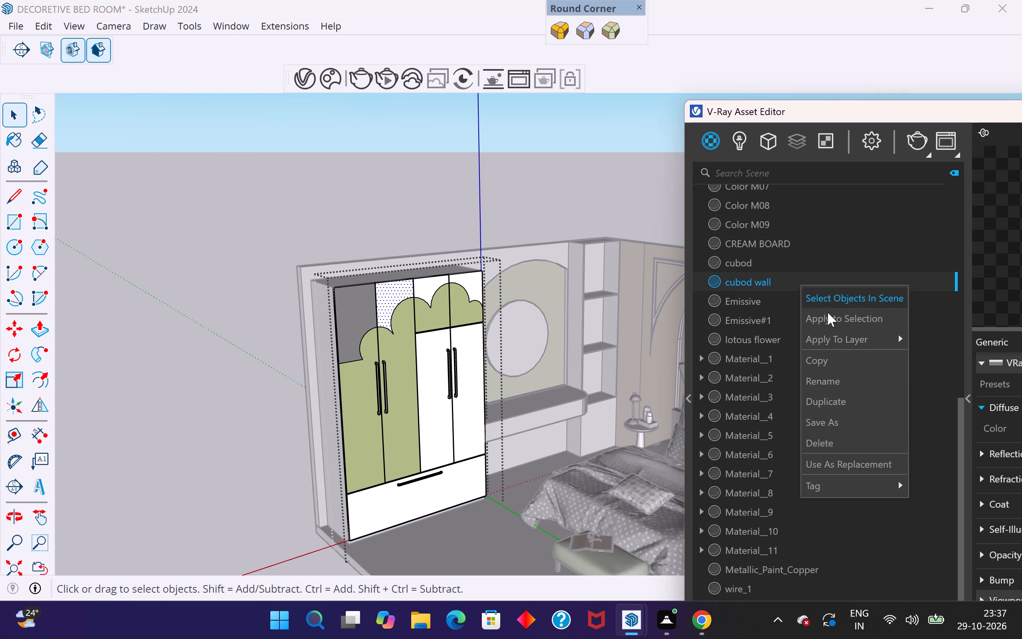
click(830, 317)
click(428, 286)
right_click(786, 282)
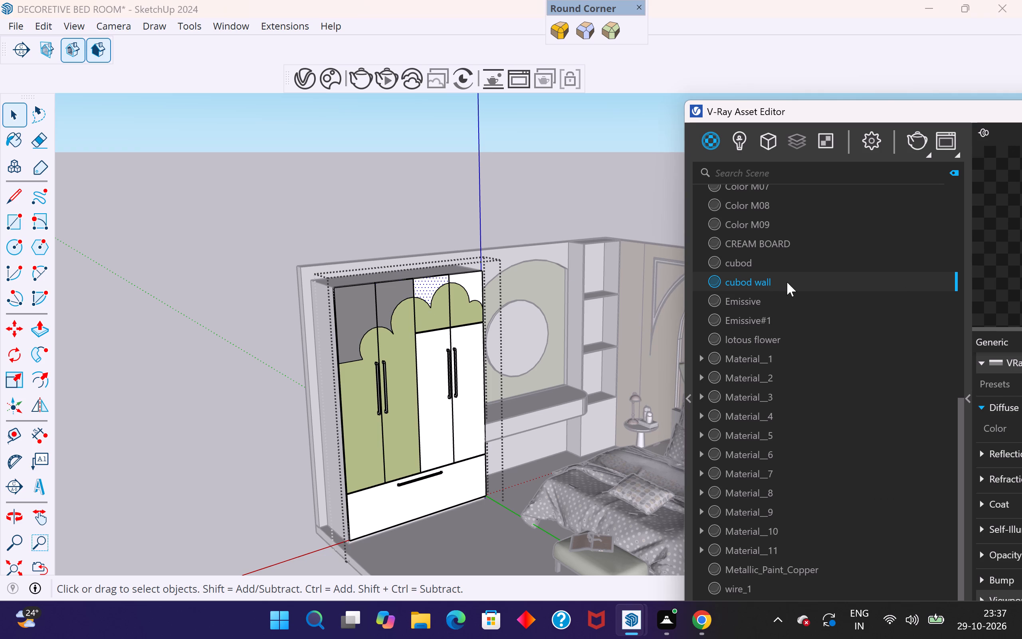
click(808, 310)
click(477, 281)
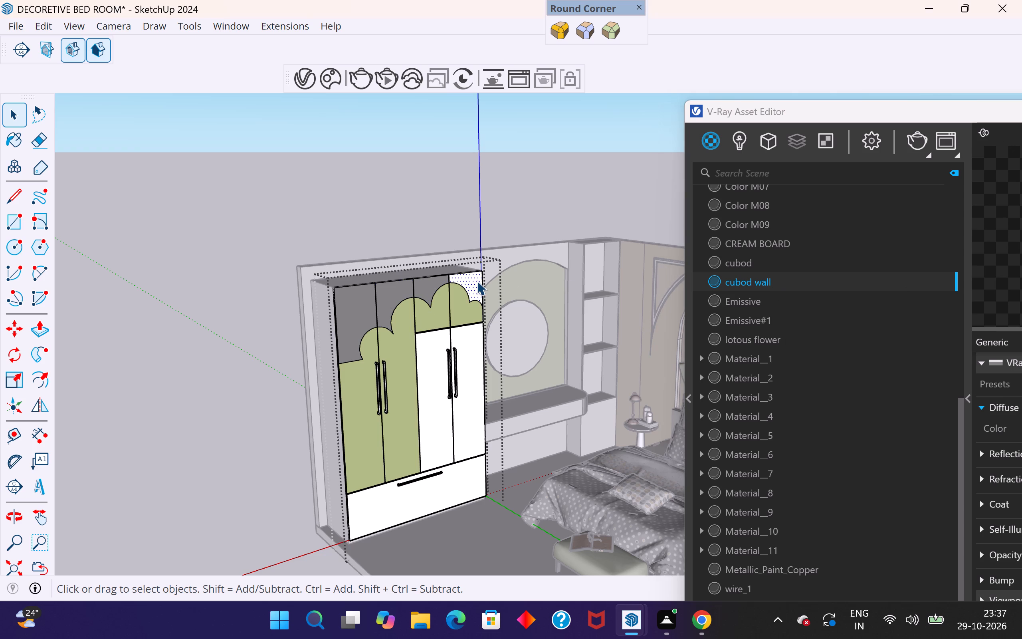
right_click(769, 281)
click(806, 316)
click(495, 193)
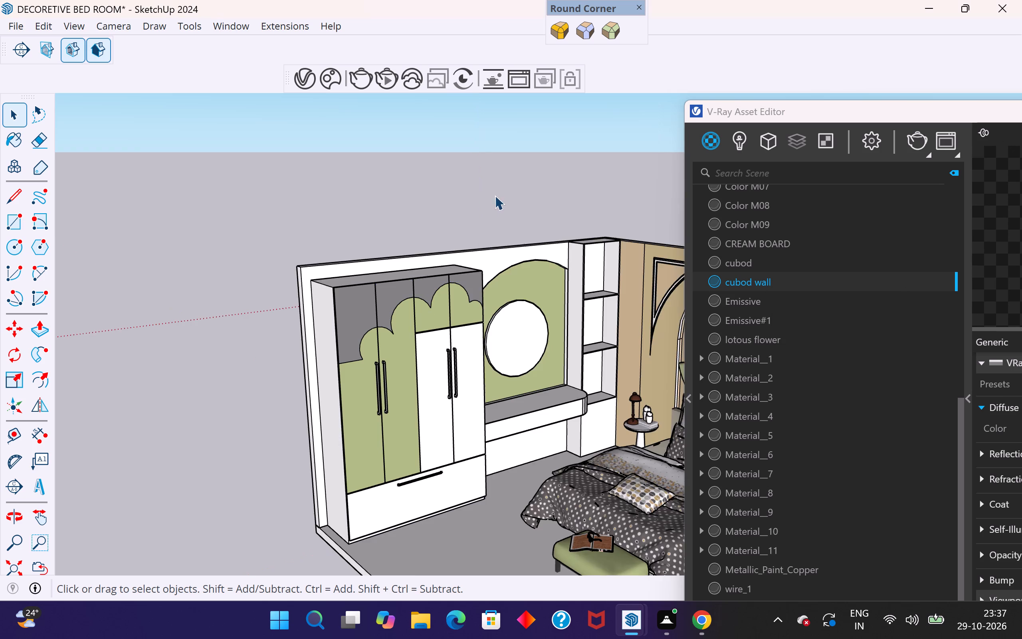
Apply the cubod wall material to the wardrobe's bottom drawer front.
scroll(447, 259, down, 2)
middle_drag(455, 342, 409, 337)
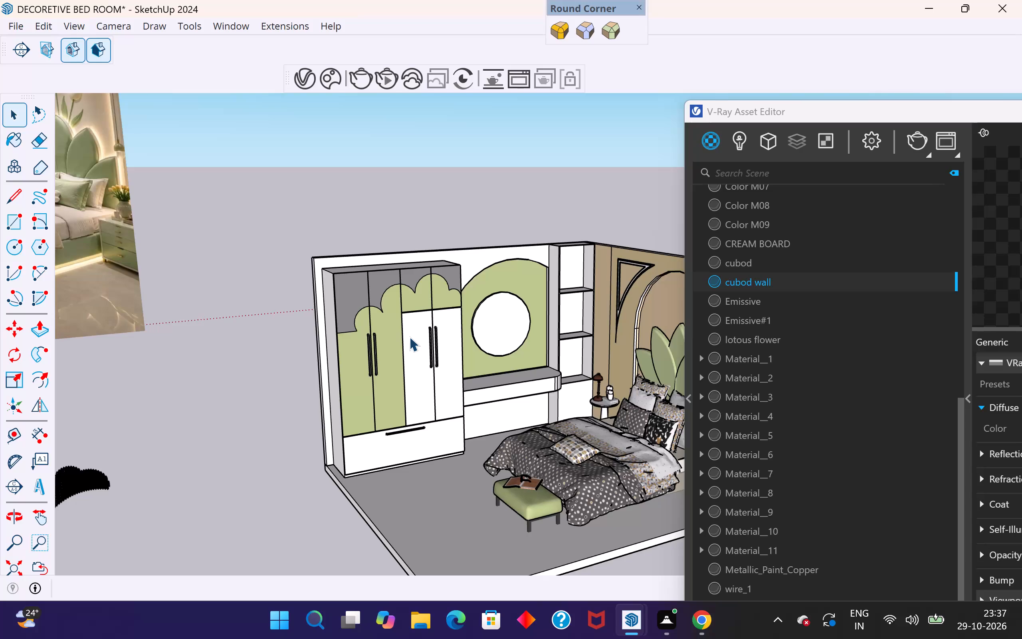
scroll(430, 327, down, 10)
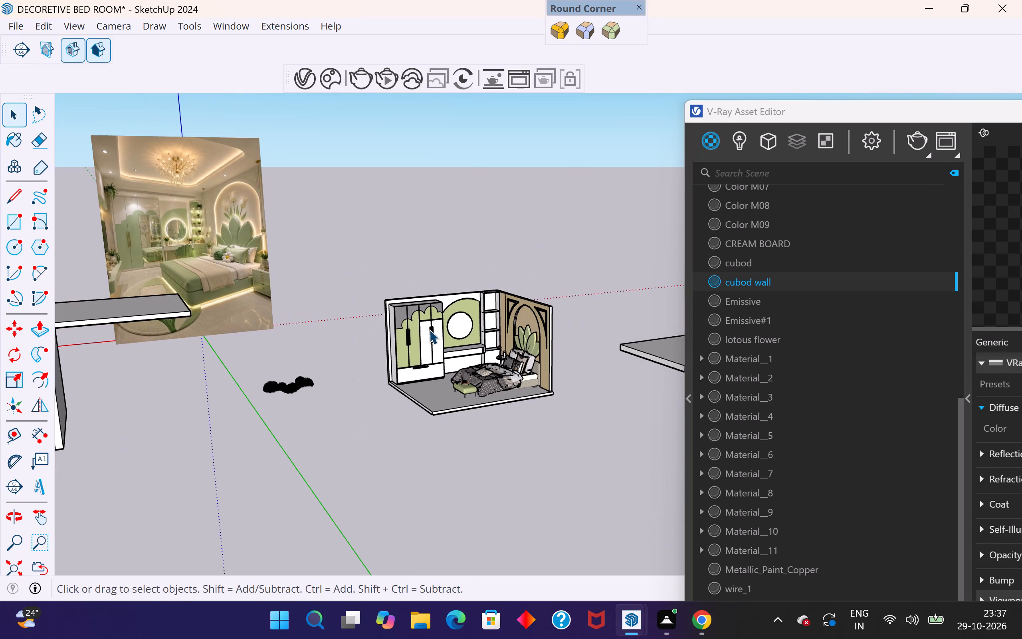
scroll(418, 387, up, 3)
click(420, 369)
scroll(420, 369, up, 9)
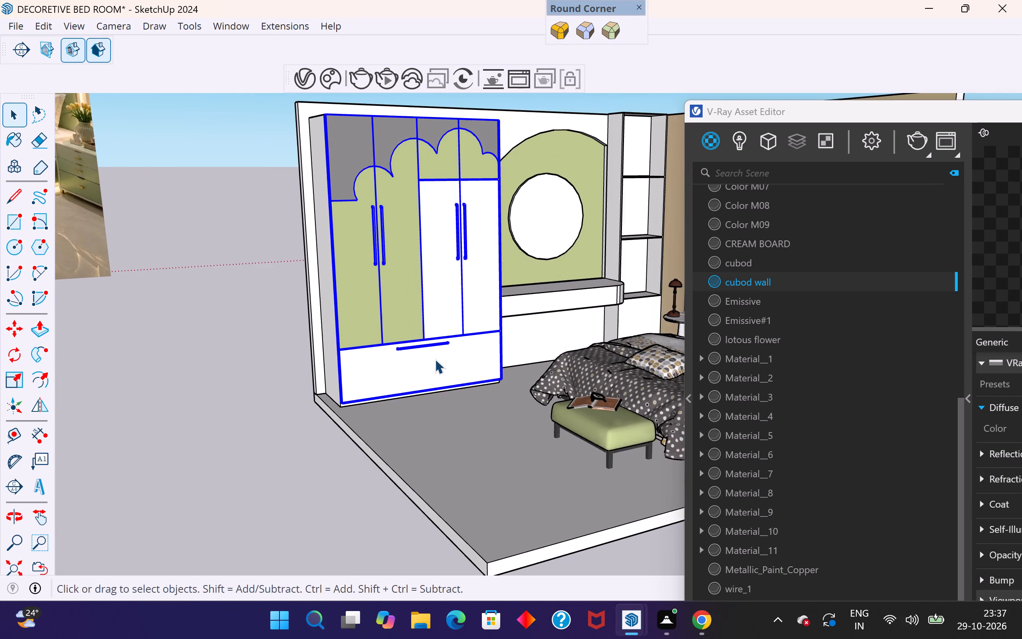
double_click(437, 357)
click(452, 357)
right_click(452, 357)
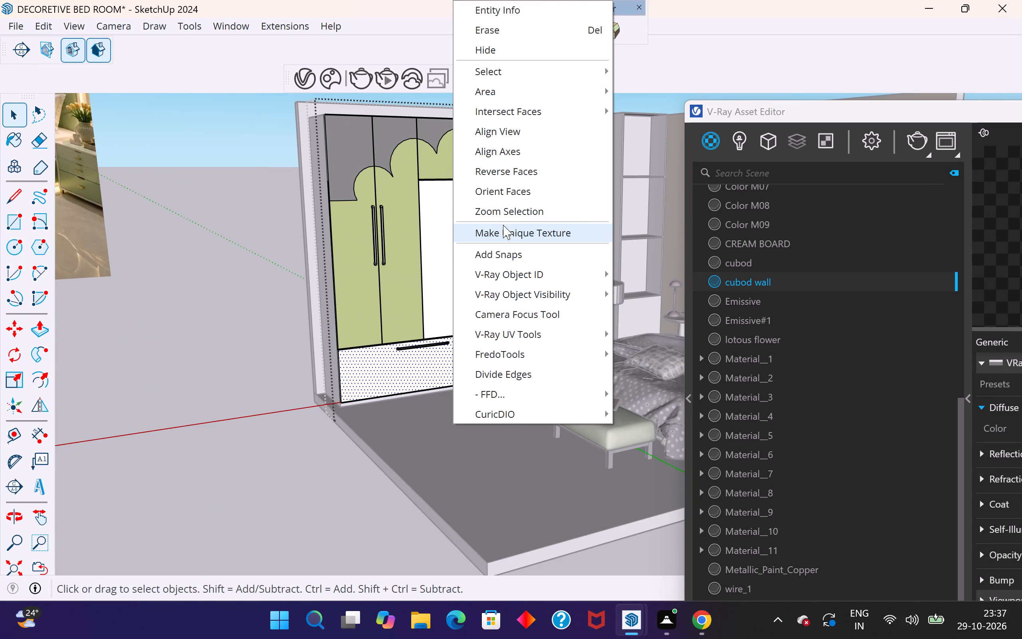
right_click(774, 282)
click(812, 316)
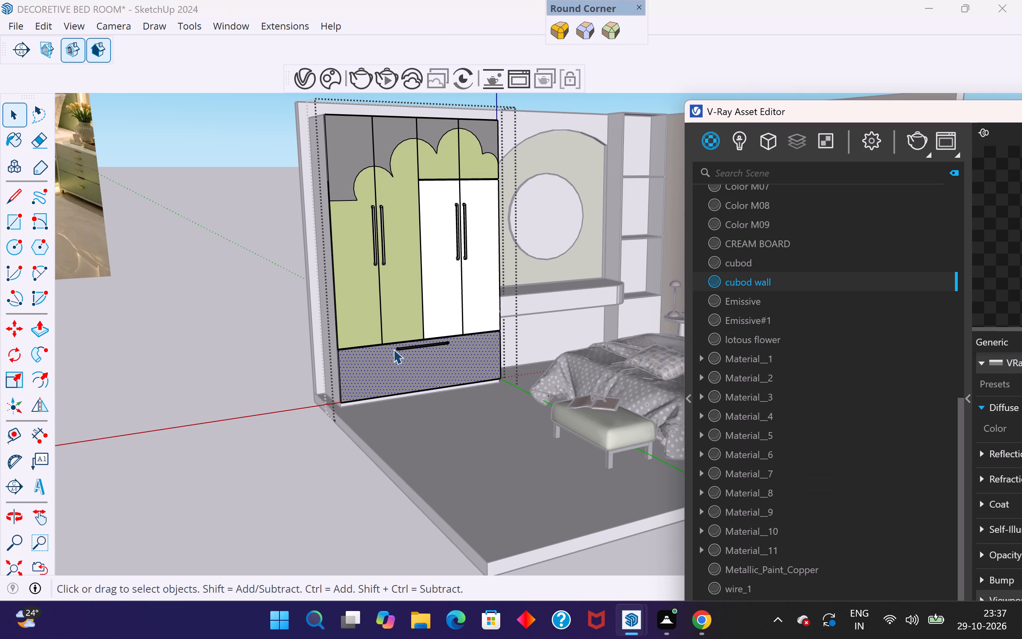
click(176, 418)
scroll(364, 452, down, 5)
scroll(542, 343, down, 6)
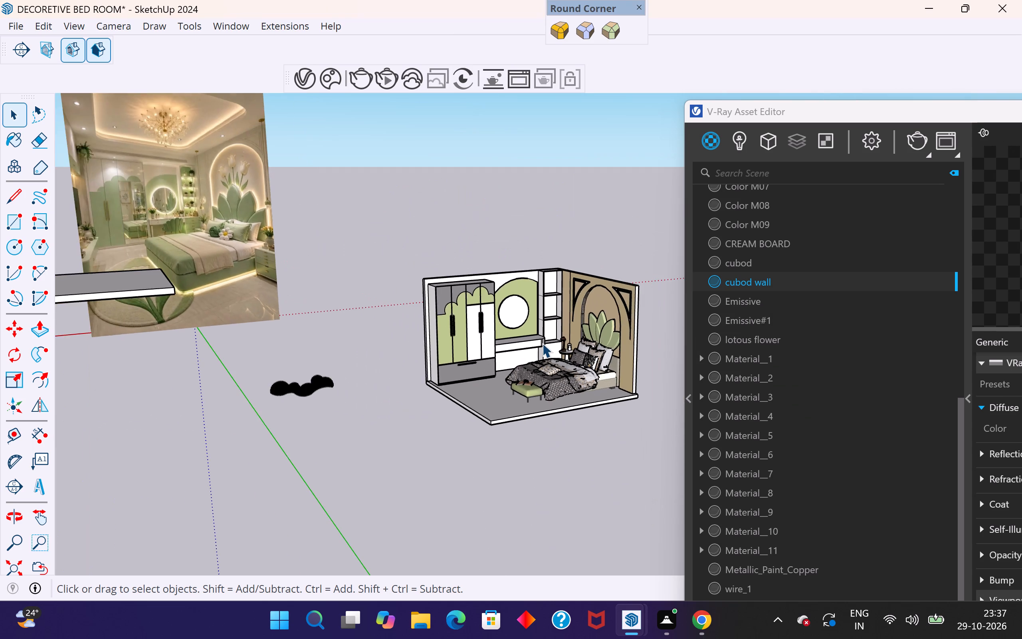
Examine the mirror wall and open shelves in the reference image against the modelled wall behind the wardrobe.
scroll(522, 341, up, 7)
scroll(517, 360, down, 4)
scroll(517, 360, up, 4)
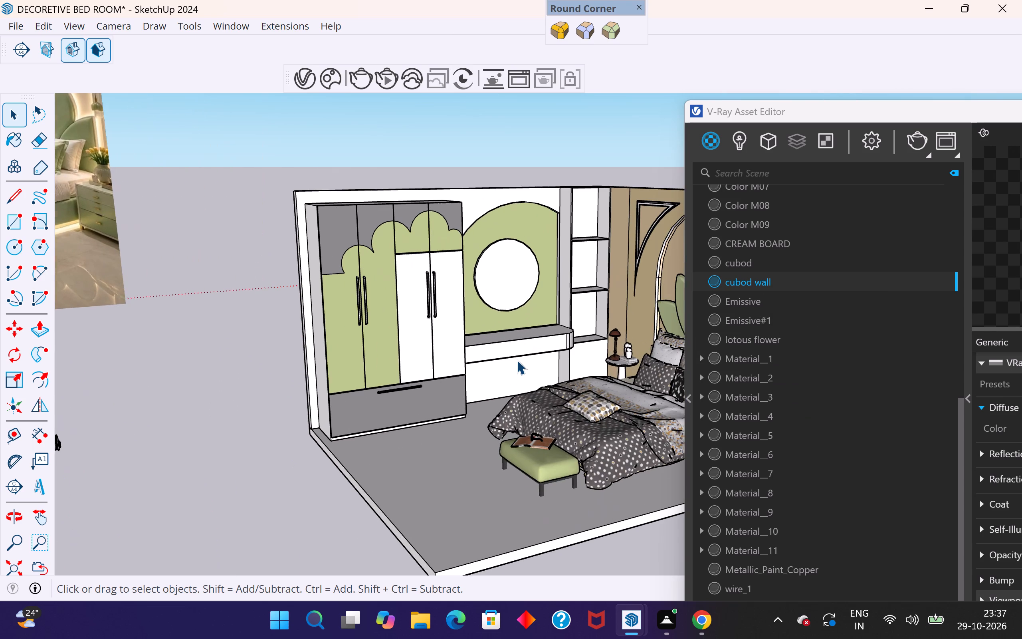
click(517, 371)
double_click(521, 368)
click(533, 369)
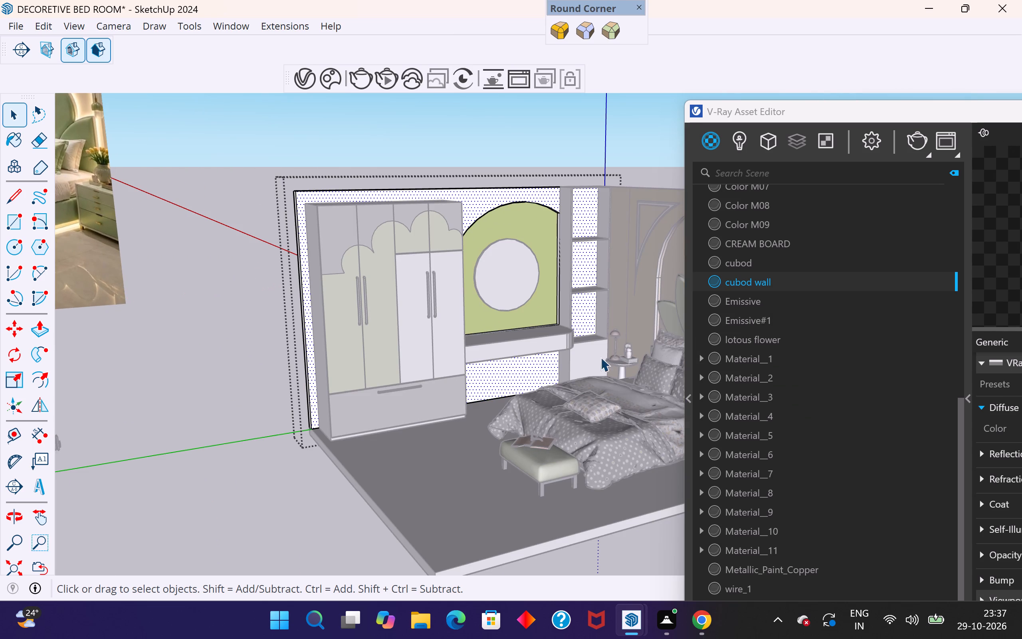
scroll(525, 145, down, 6)
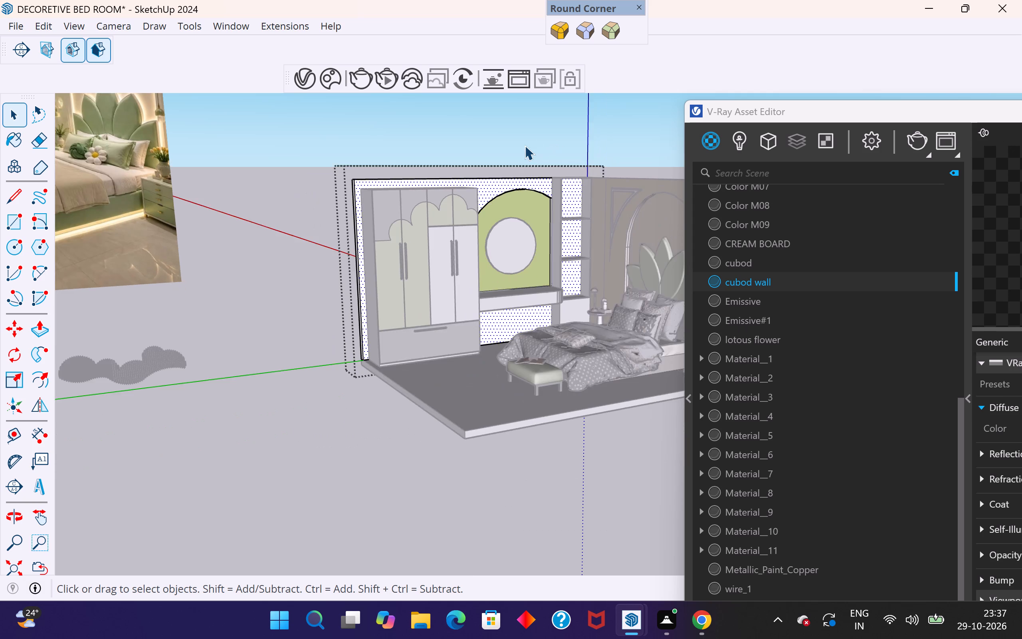
scroll(525, 145, down, 9)
scroll(343, 376, down, 5)
scroll(198, 129, up, 8)
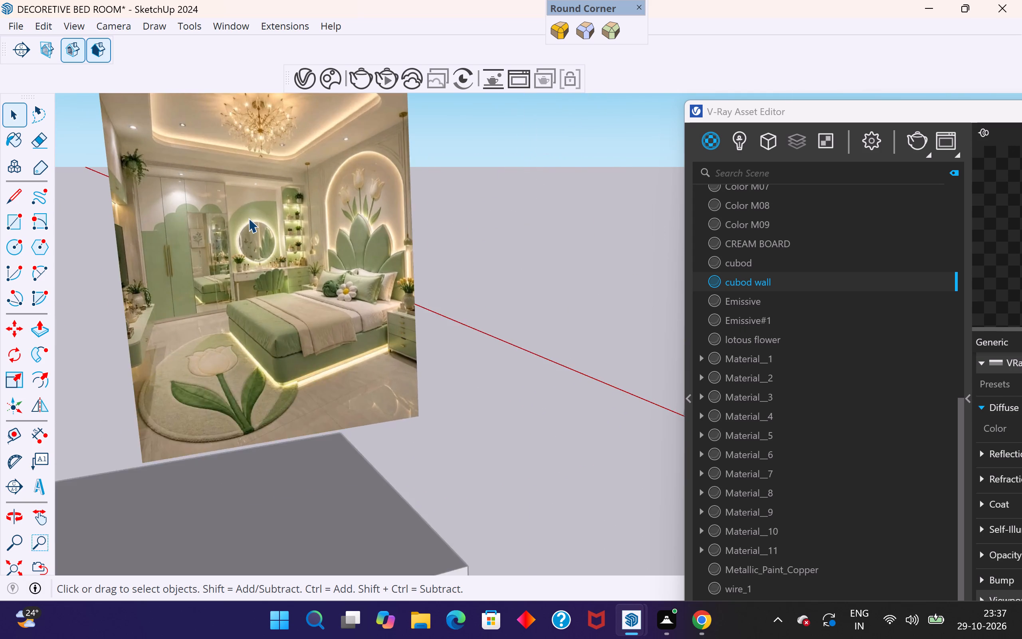
scroll(248, 218, up, 8)
scroll(248, 218, down, 14)
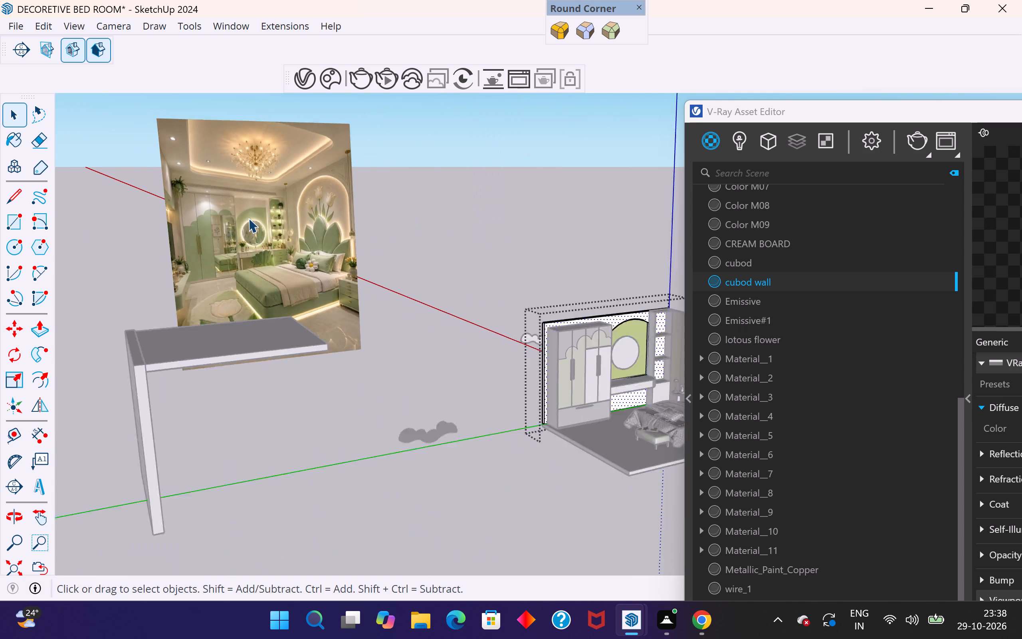
scroll(248, 218, down, 1)
click(440, 258)
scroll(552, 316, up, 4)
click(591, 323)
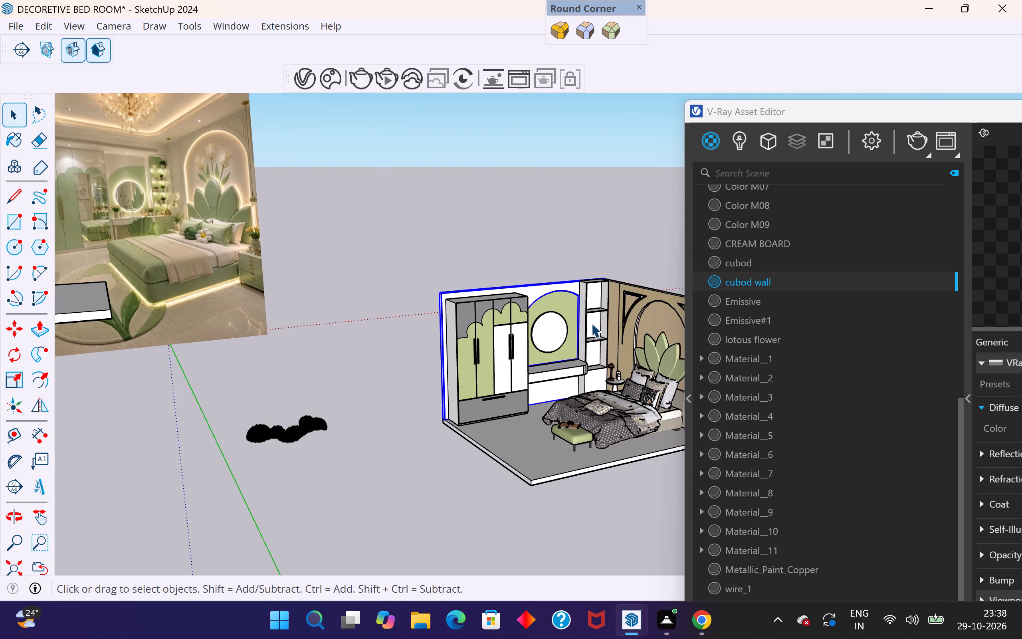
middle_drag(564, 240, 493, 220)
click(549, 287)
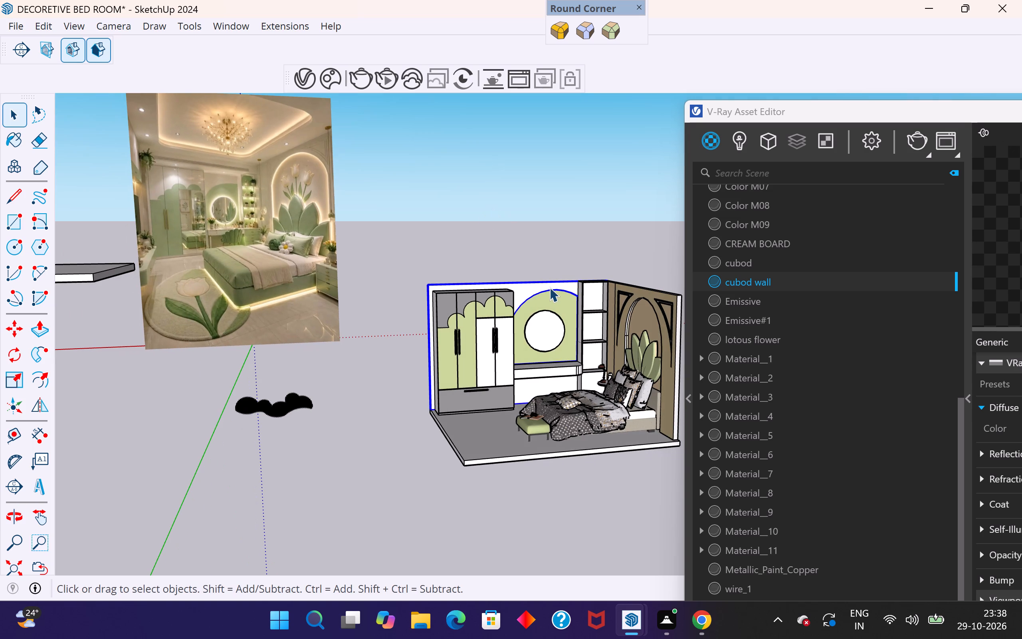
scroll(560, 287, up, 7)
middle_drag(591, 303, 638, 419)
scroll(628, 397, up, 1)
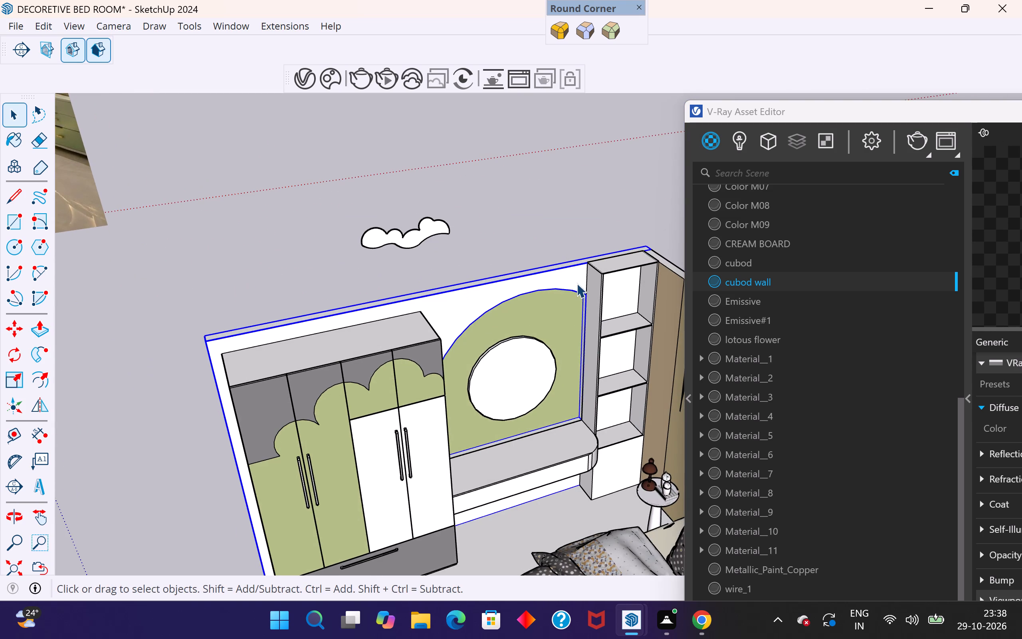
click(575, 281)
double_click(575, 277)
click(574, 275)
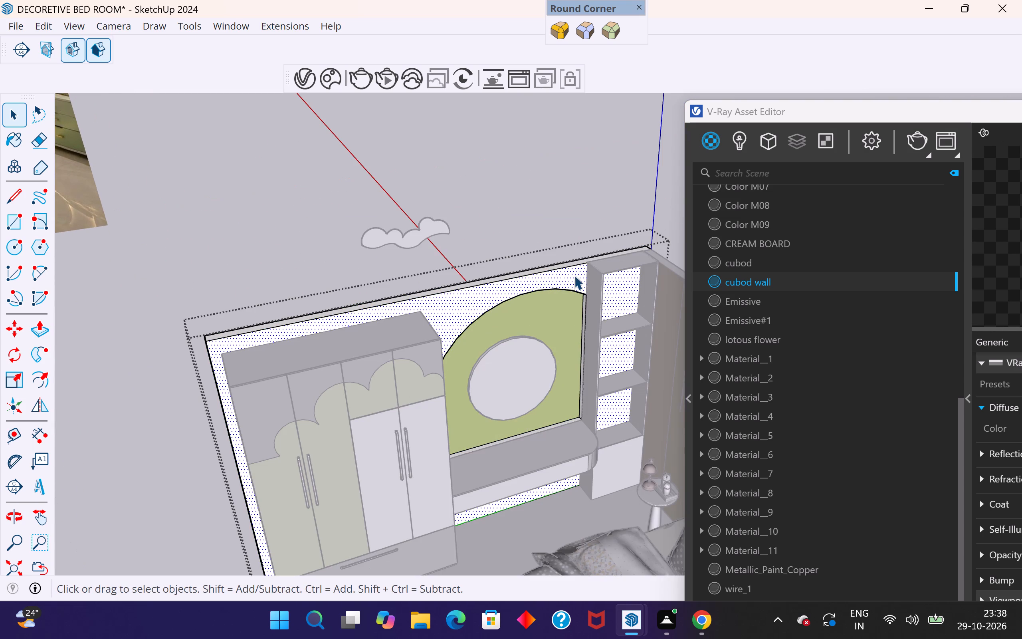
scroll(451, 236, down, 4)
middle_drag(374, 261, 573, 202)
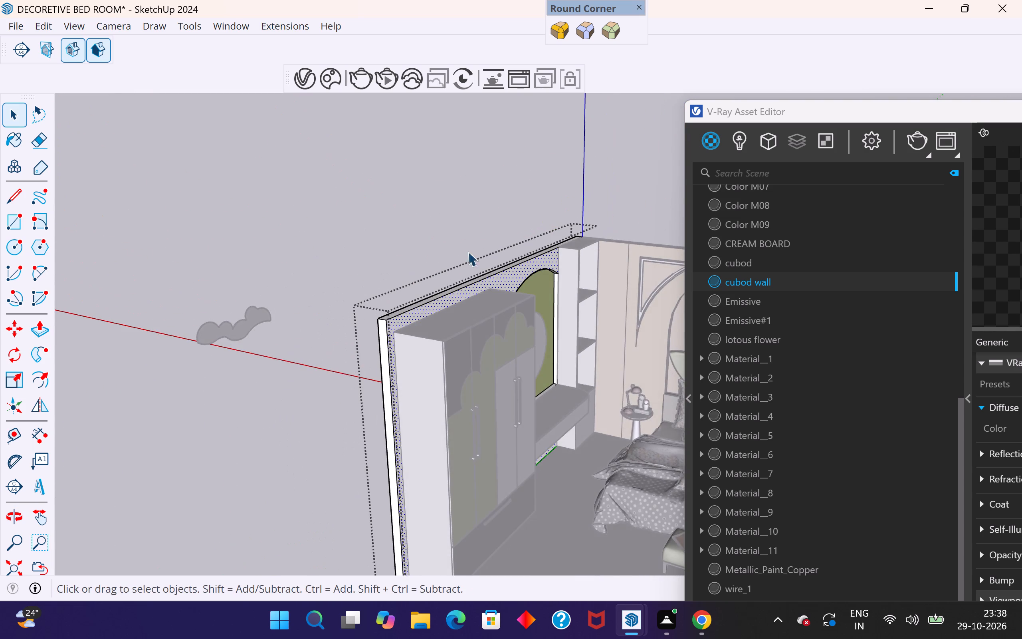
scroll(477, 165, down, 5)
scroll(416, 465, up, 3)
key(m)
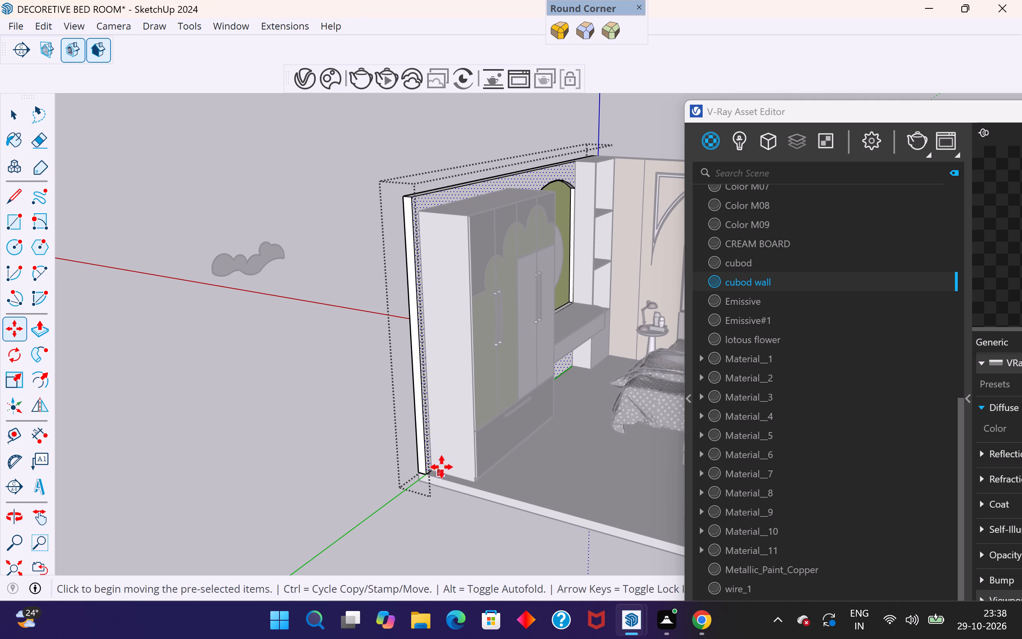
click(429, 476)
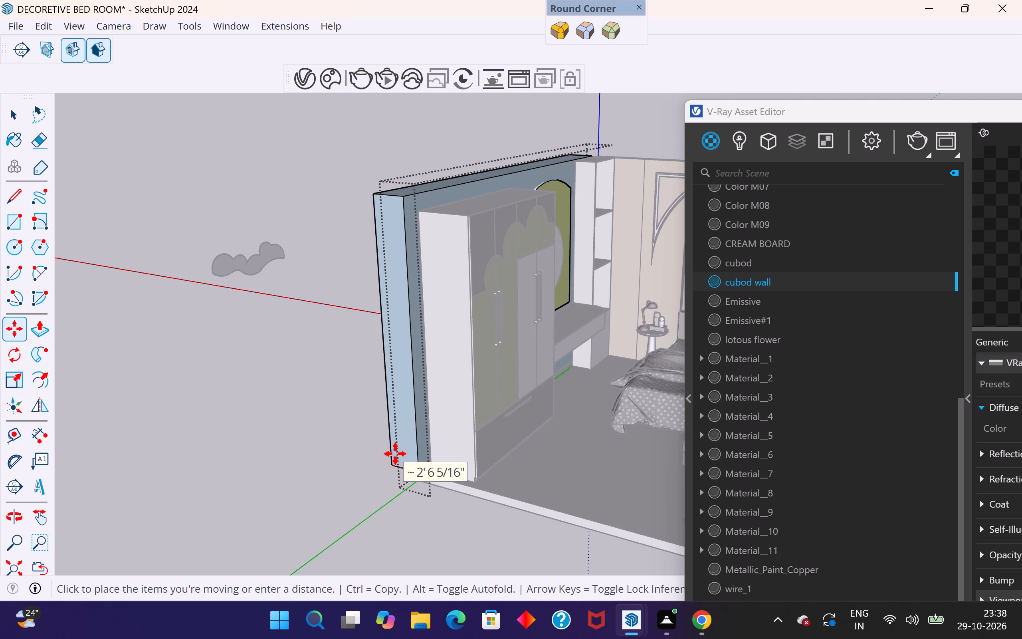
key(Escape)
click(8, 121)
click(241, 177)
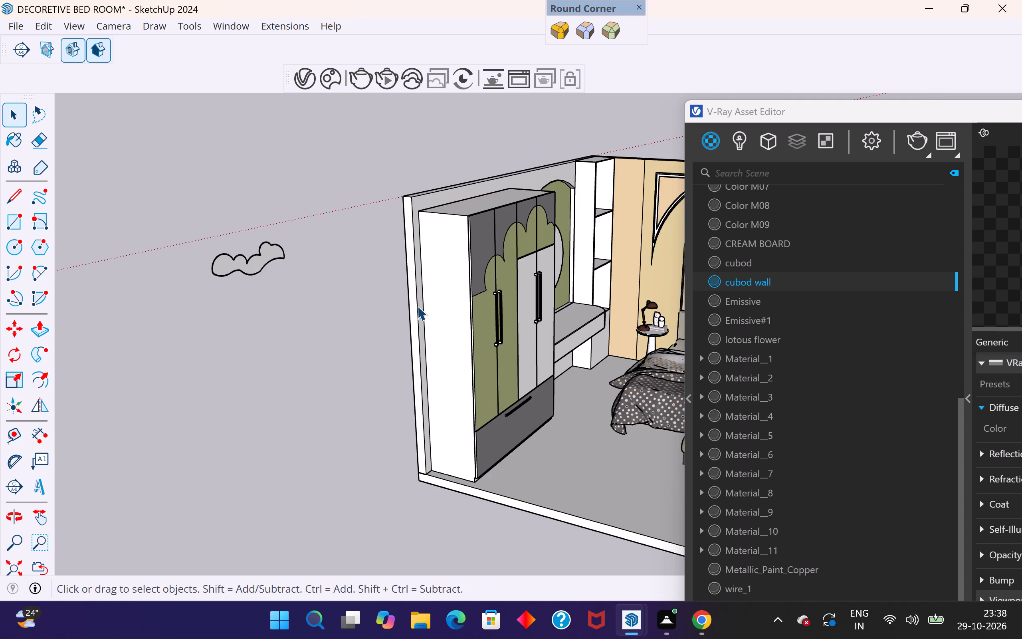
Move the wall behind the wardrobe and mirror outward from the room to expose the shelf unit's open back.
click(416, 306)
key(m)
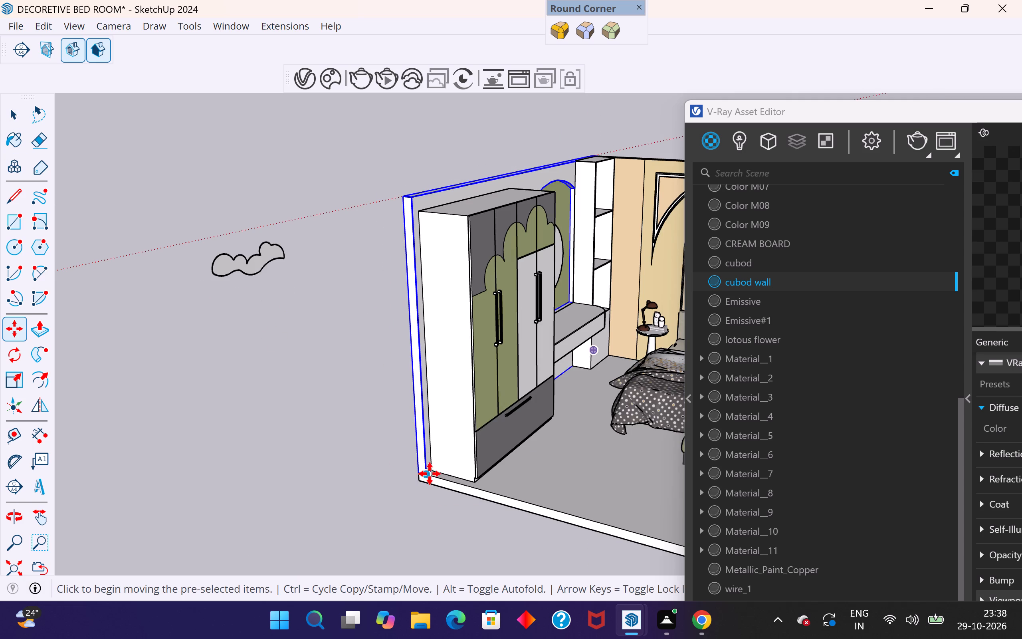
click(430, 474)
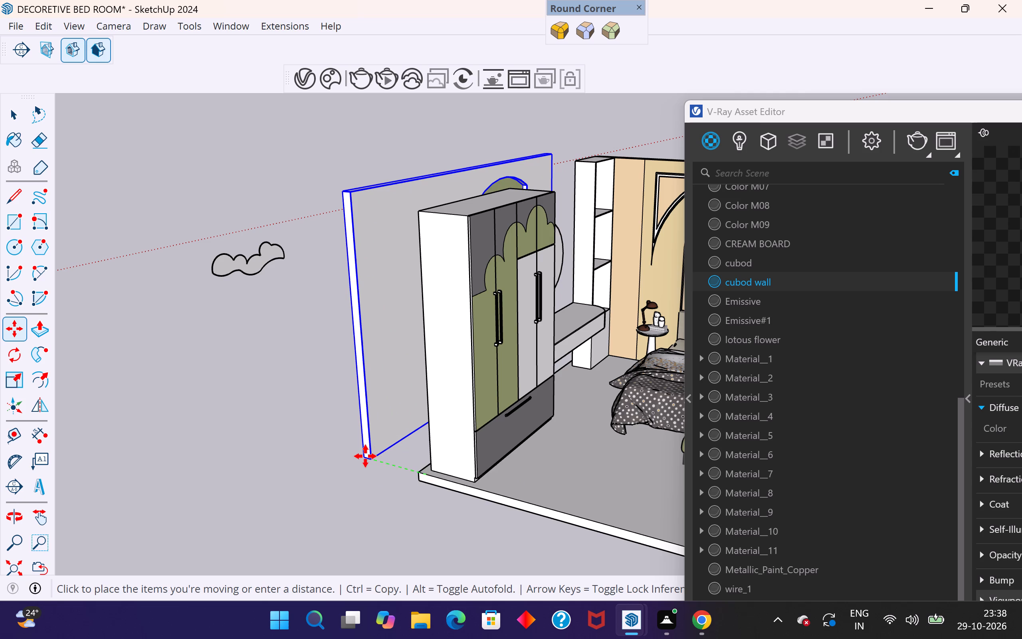
click(365, 456)
Draw a rectangle across the back of the shelf unit's lowest open compartment to close it.
middle_drag(214, 325, 750, 484)
scroll(271, 363, up, 1)
scroll(404, 375, down, 6)
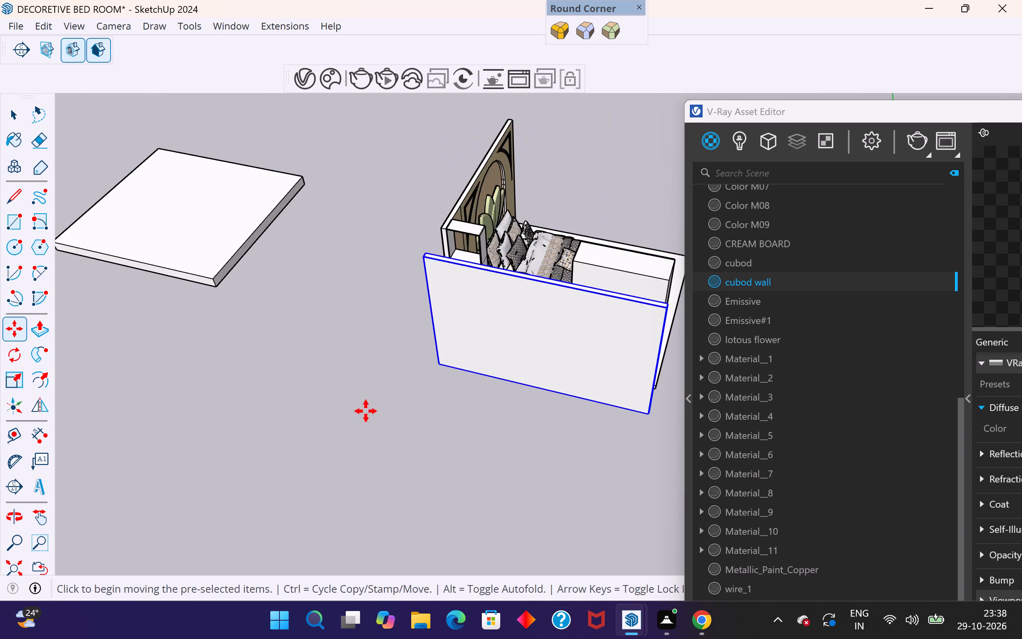
middle_drag(363, 417, 588, 378)
click(4, 118)
middle_drag(289, 398, 389, 323)
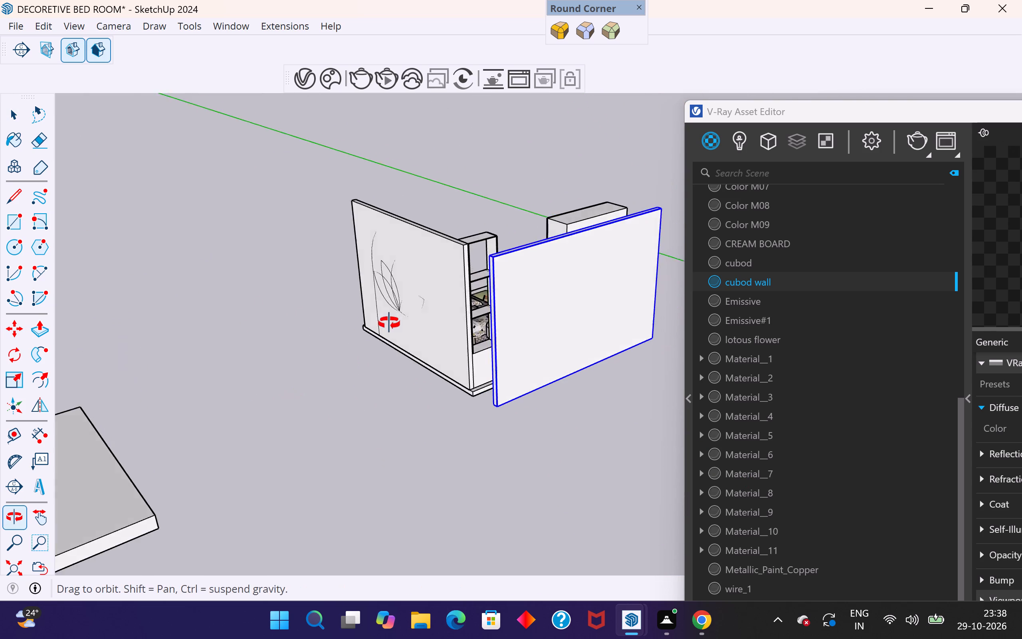
middle_drag(389, 323, 436, 231)
scroll(497, 357, up, 6)
middle_drag(496, 276, 450, 246)
scroll(457, 274, up, 4)
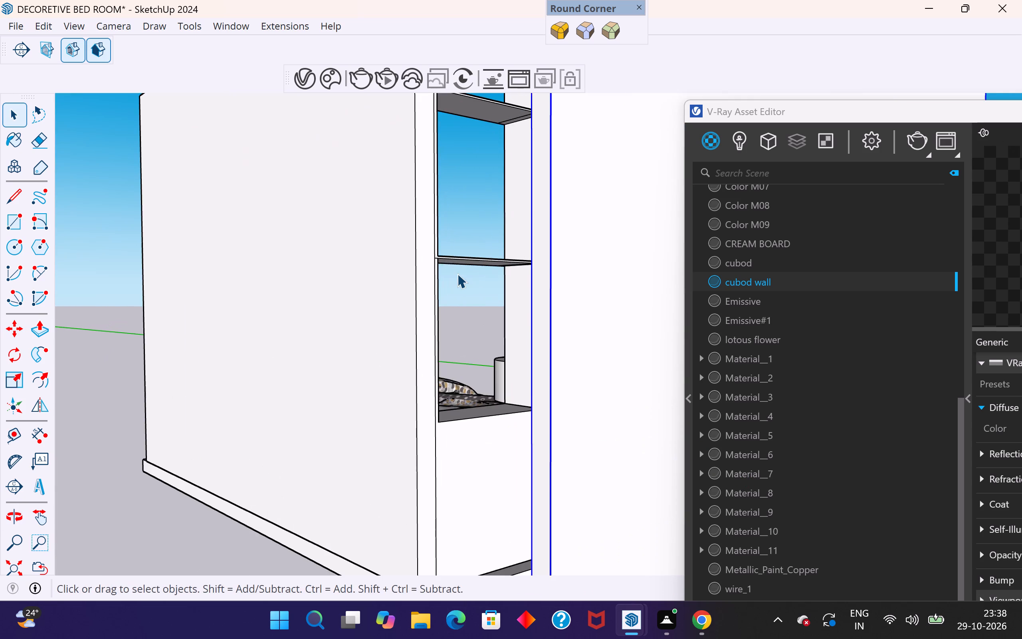
middle_drag(510, 308, 526, 331)
click(10, 222)
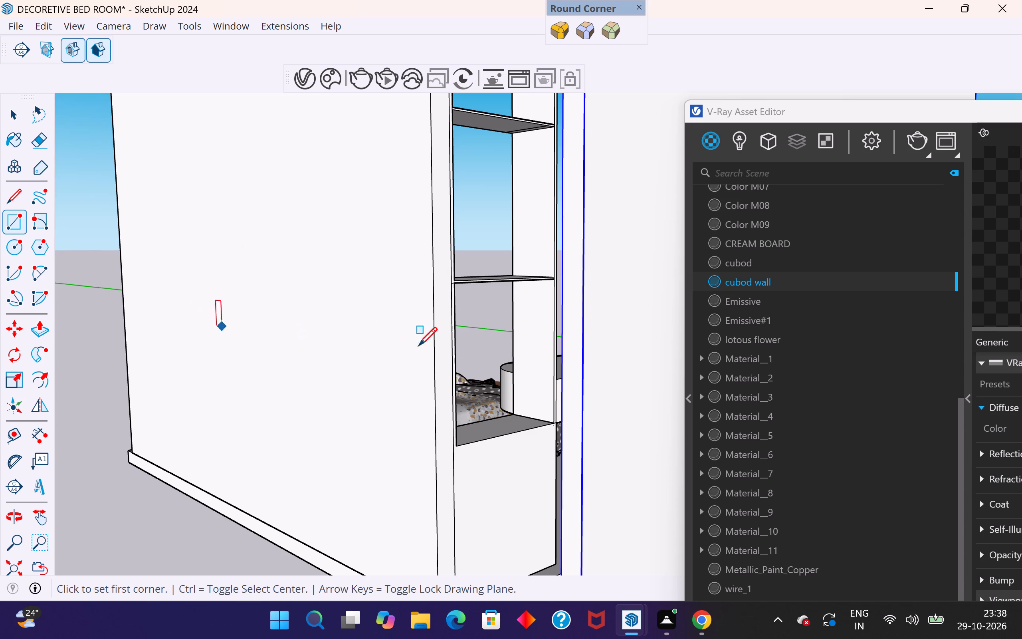
click(553, 282)
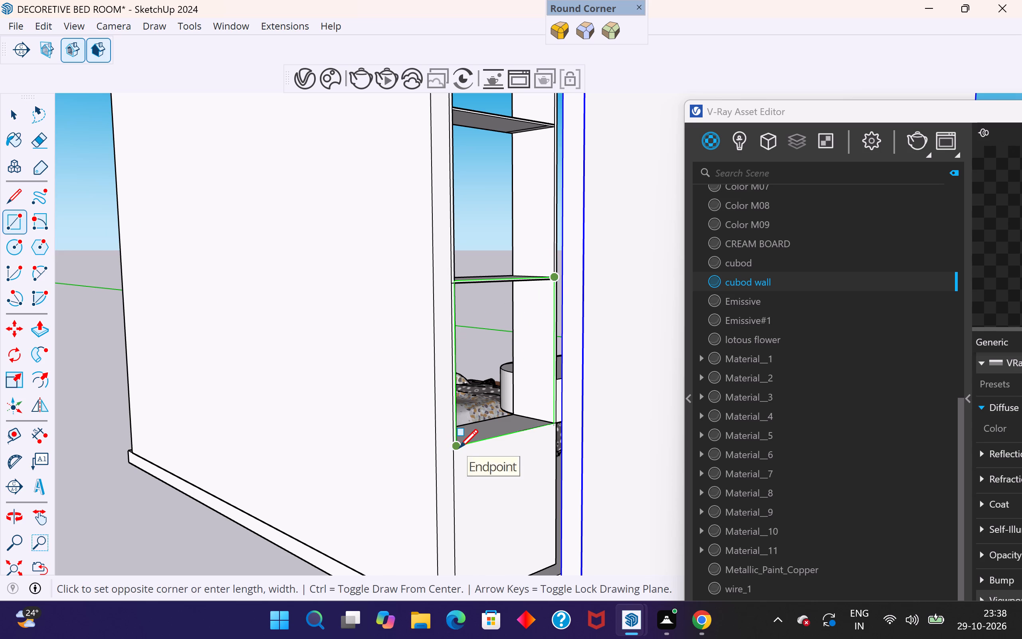
click(459, 448)
Draw a rectangle across the back of the shelf unit's top compartment, corner to corner, to close it.
scroll(453, 531, down, 5)
scroll(511, 183, up, 3)
middle_drag(501, 212, 533, 245)
scroll(545, 192, up, 4)
scroll(539, 190, down, 2)
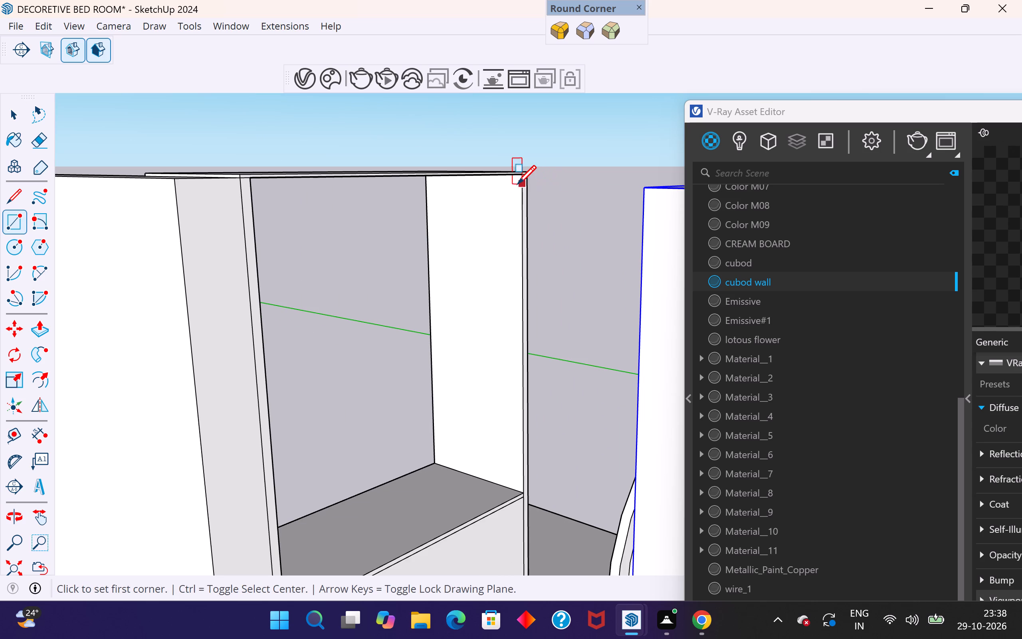
click(520, 176)
scroll(439, 316, down, 5)
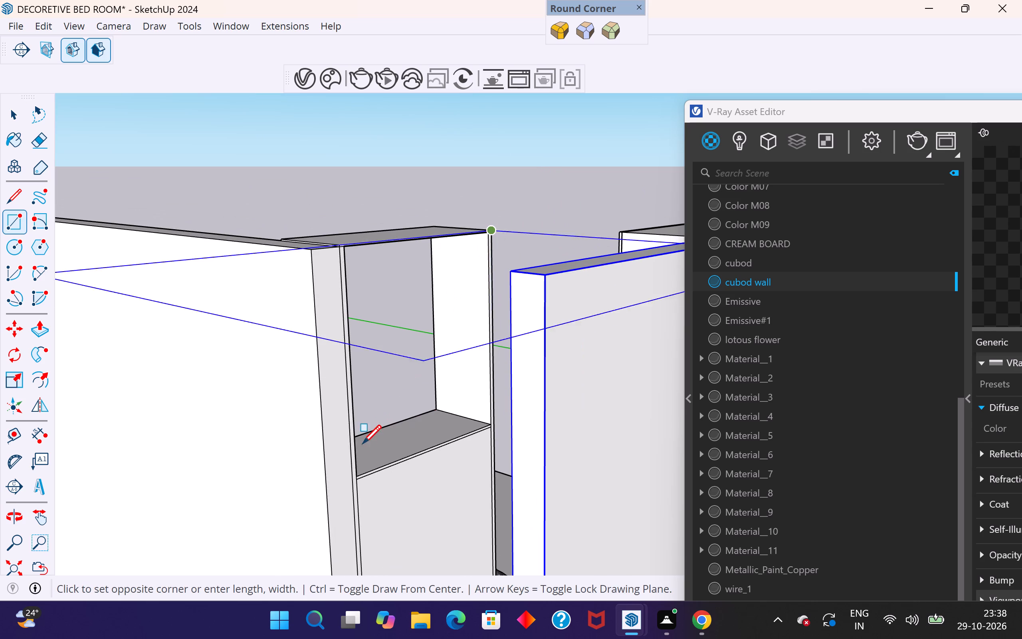
scroll(364, 470, up, 3)
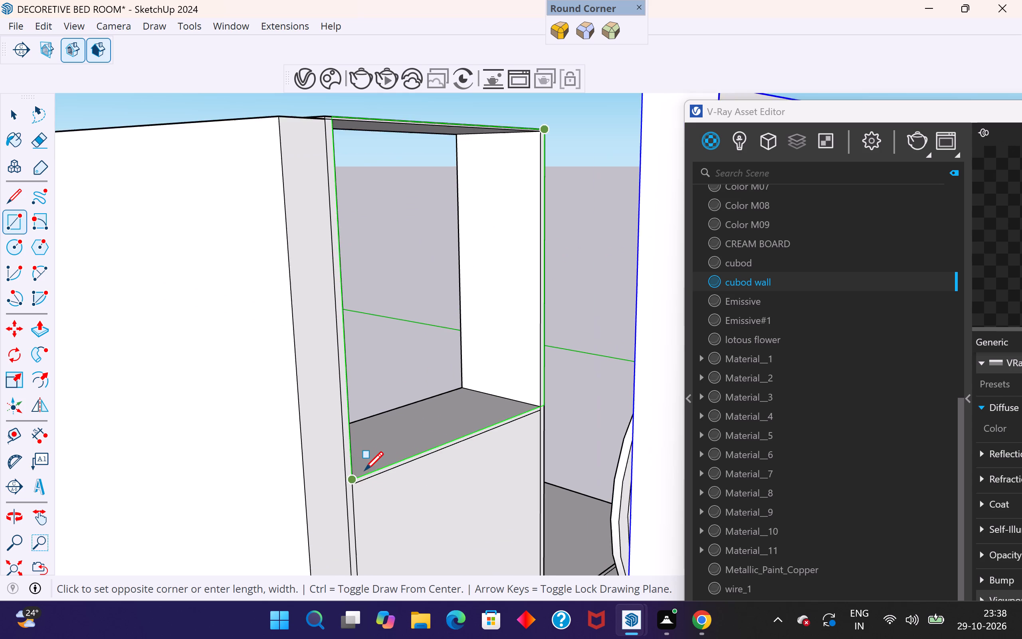
scroll(364, 470, up, 4)
click(350, 484)
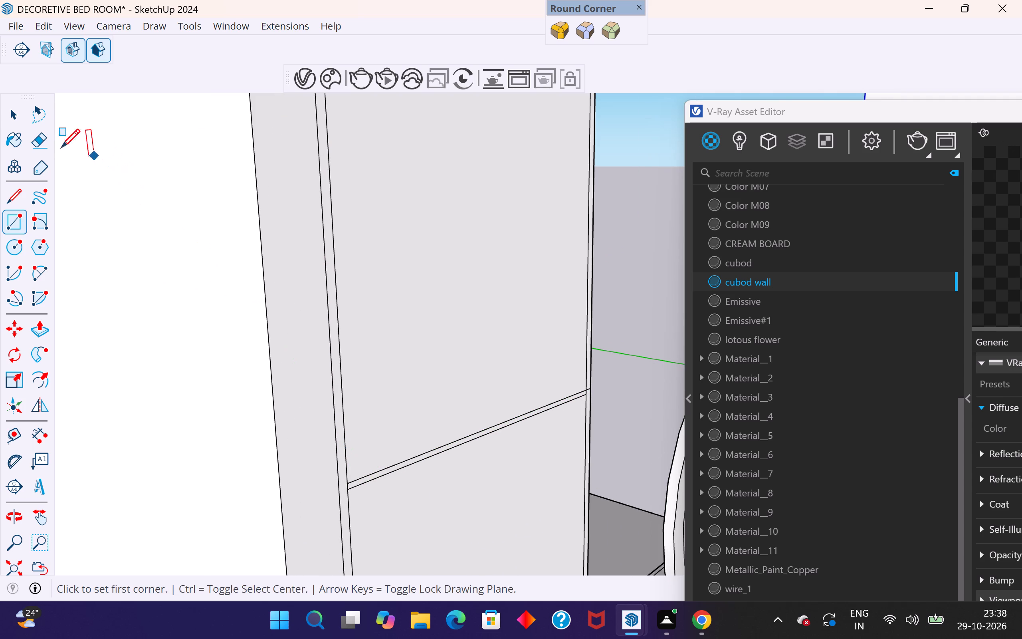
click(10, 111)
scroll(479, 292, down, 13)
click(529, 187)
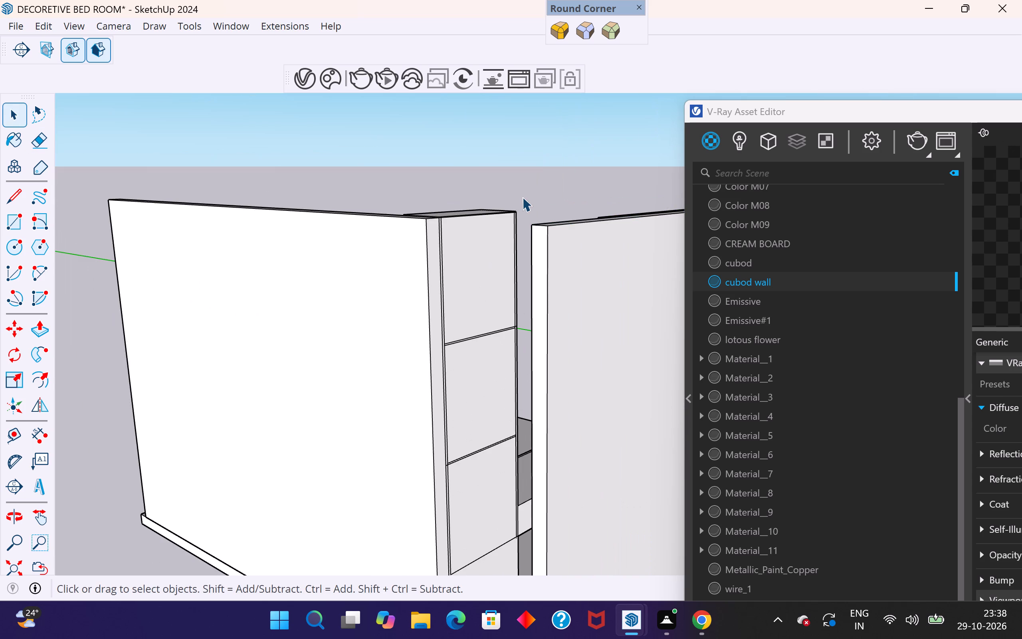
Move the wall back onto the floor slab's edge, behind the wardrobe, mirror and shelf unit.
scroll(520, 198, down, 7)
middle_drag(518, 205, 43, 334)
scroll(359, 228, down, 2)
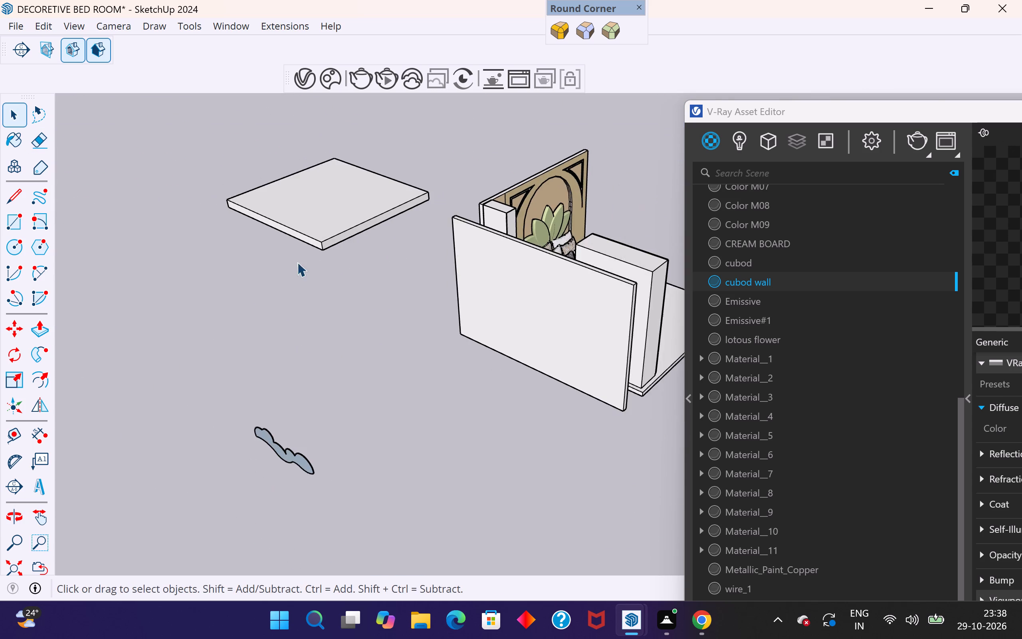
middle_drag(457, 370, 0, 371)
scroll(372, 419, up, 3)
middle_drag(394, 419, 178, 371)
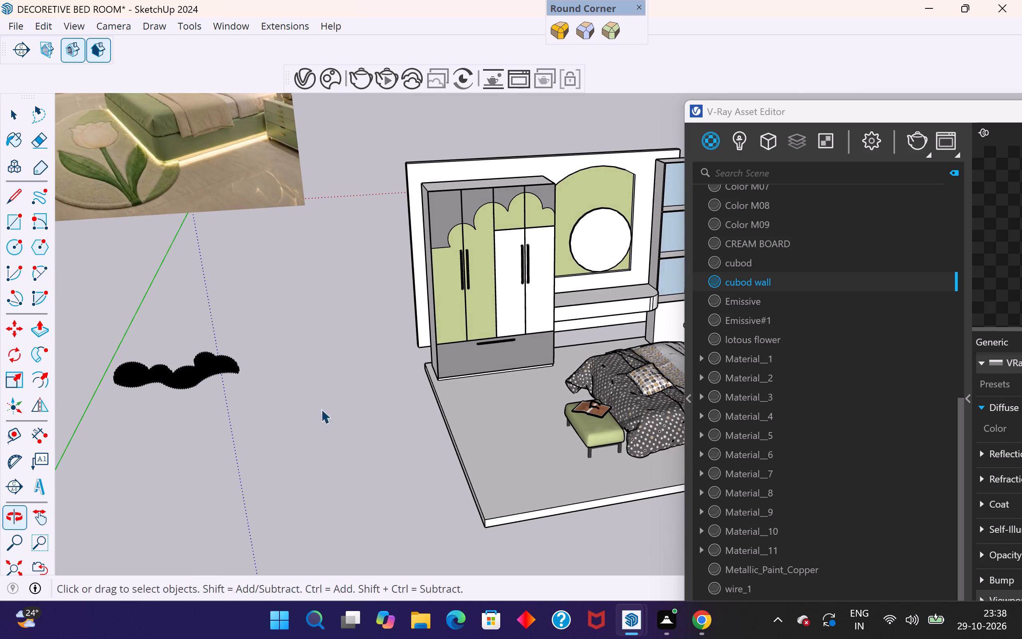
middle_drag(475, 367, 473, 341)
scroll(285, 318, down, 4)
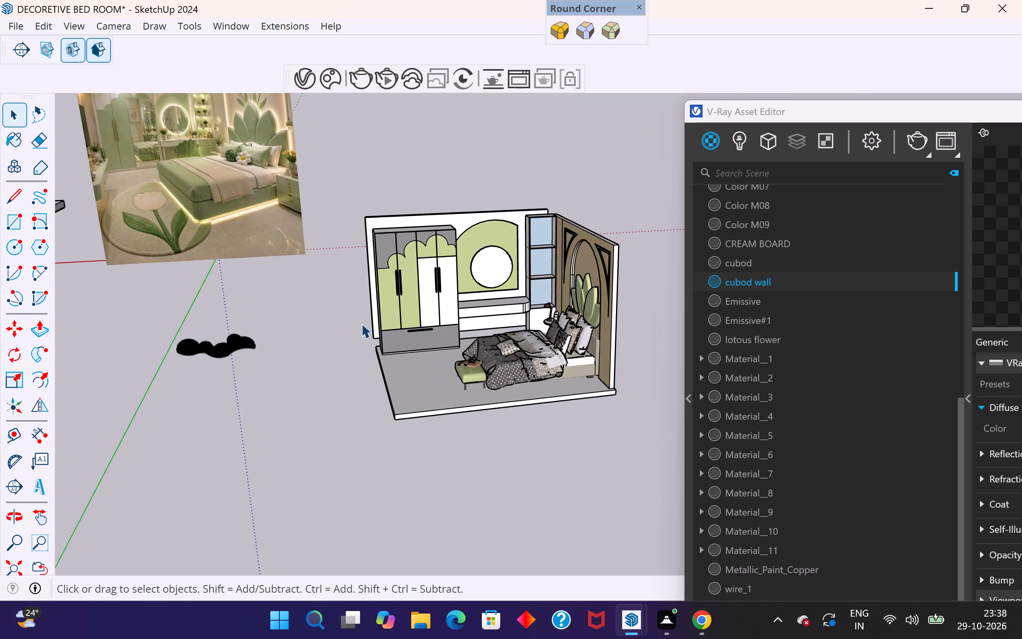
middle_drag(361, 323, 508, 253)
scroll(388, 329, up, 3)
click(377, 328)
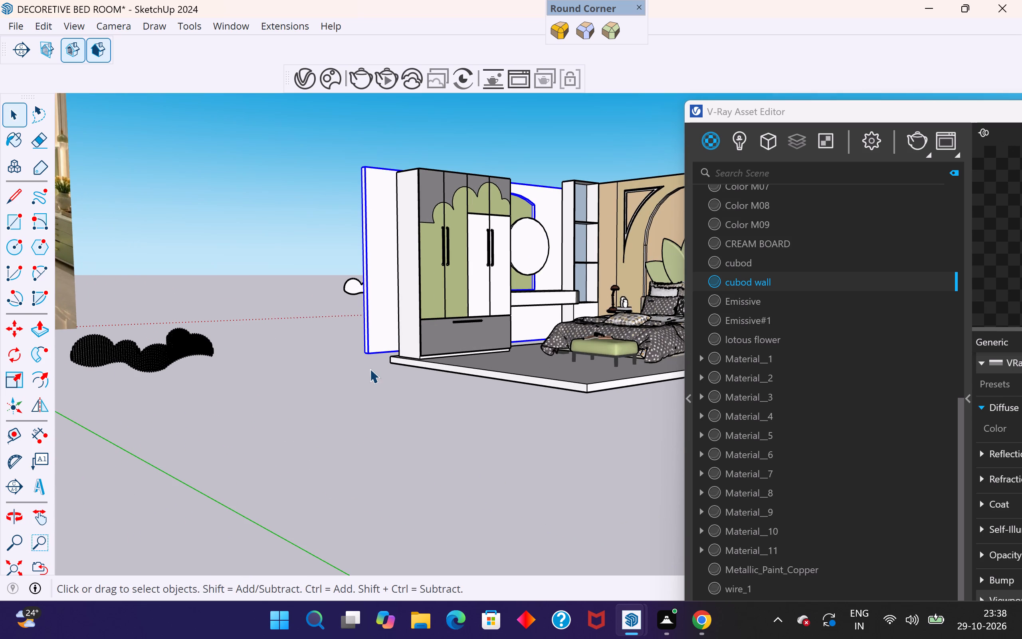
key(m)
click(369, 355)
scroll(371, 354, up, 4)
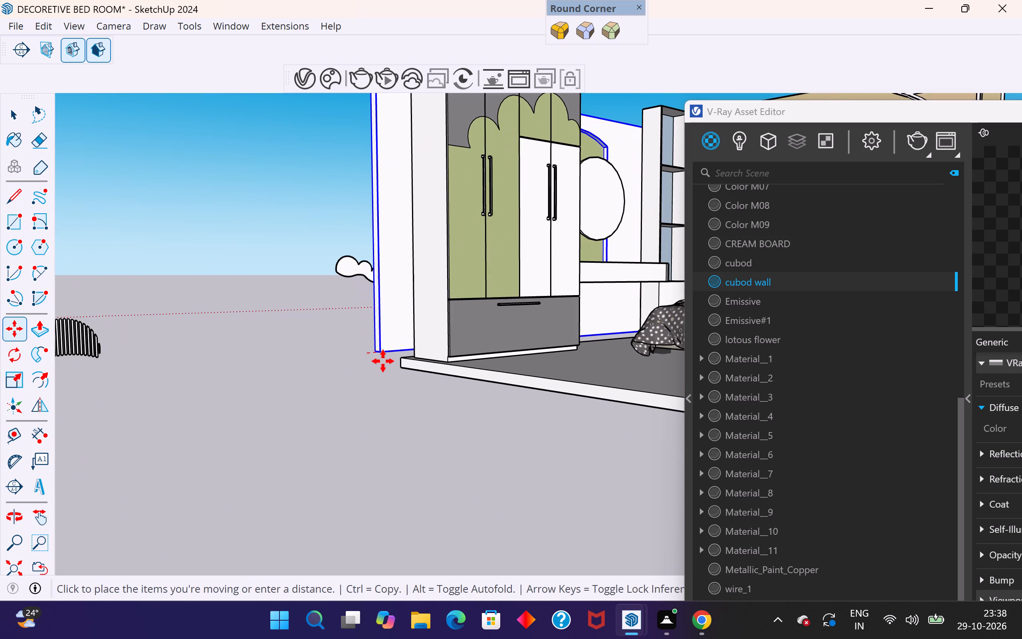
scroll(386, 361, up, 3)
middle_drag(386, 361, 499, 433)
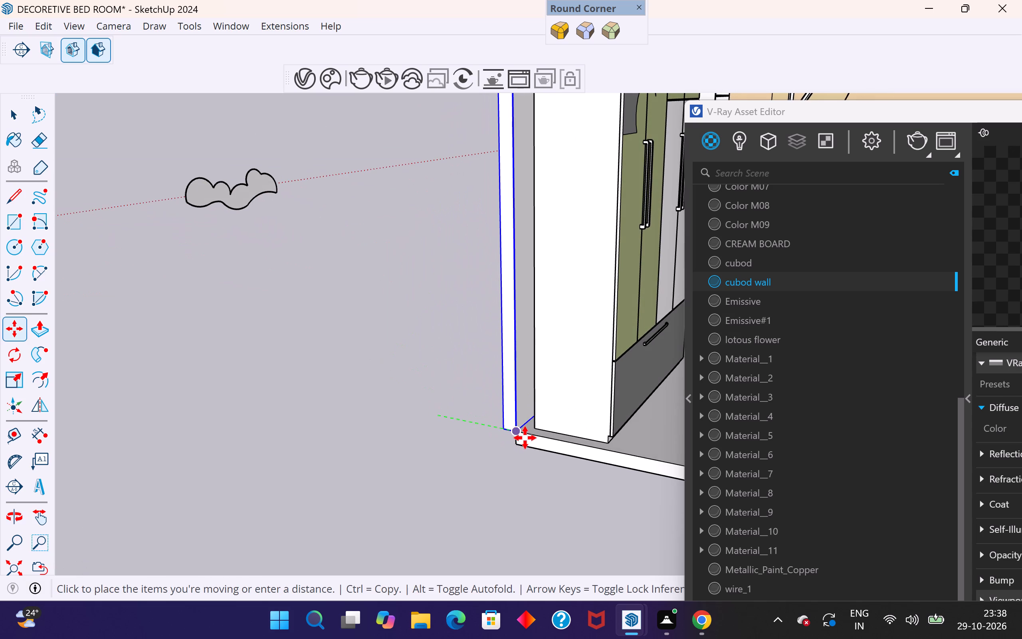
click(537, 442)
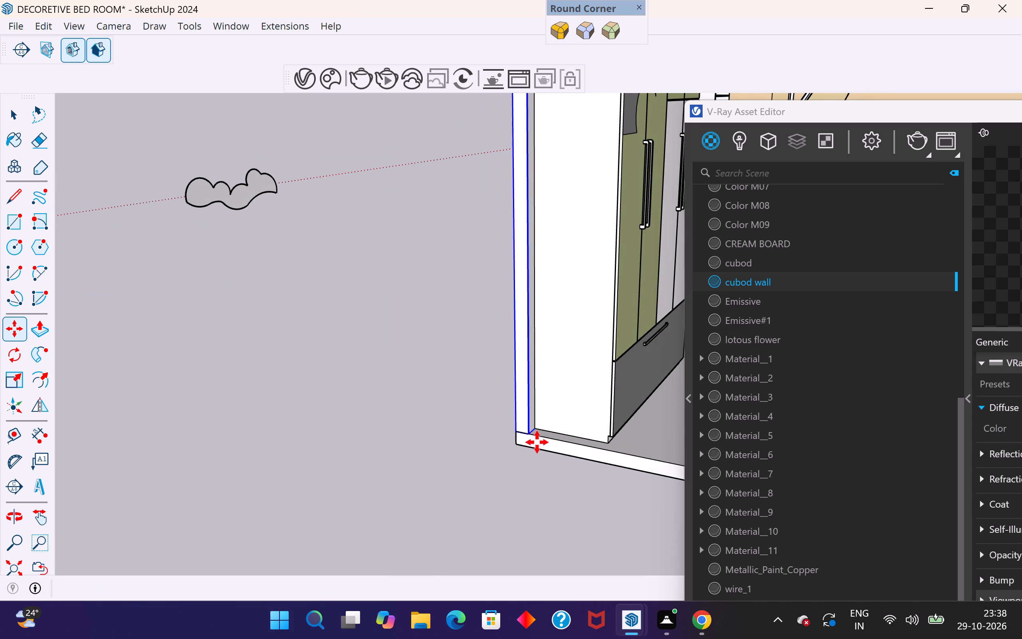
click(15, 118)
click(245, 371)
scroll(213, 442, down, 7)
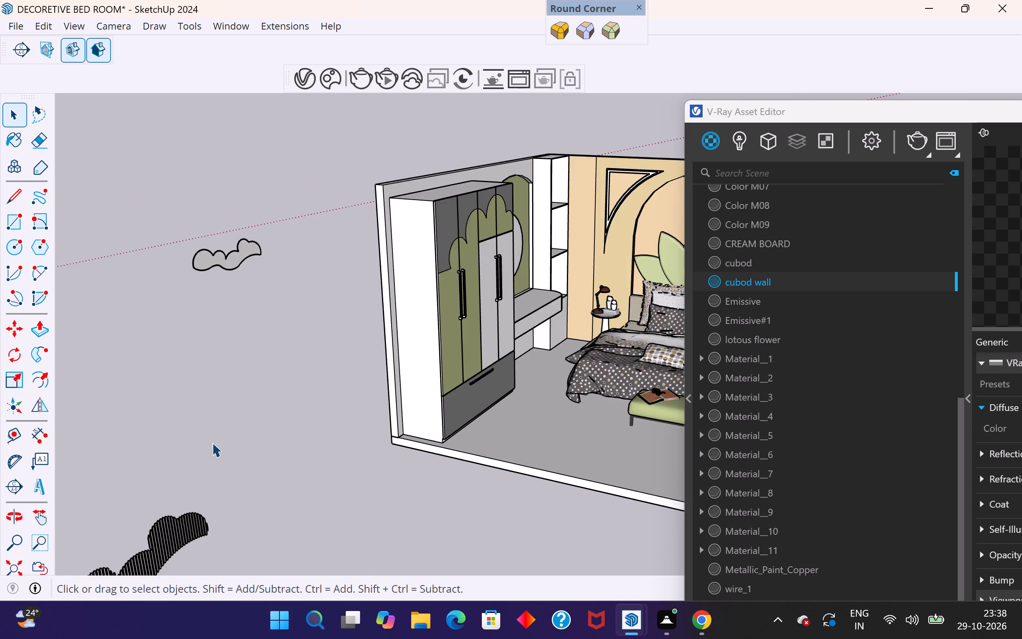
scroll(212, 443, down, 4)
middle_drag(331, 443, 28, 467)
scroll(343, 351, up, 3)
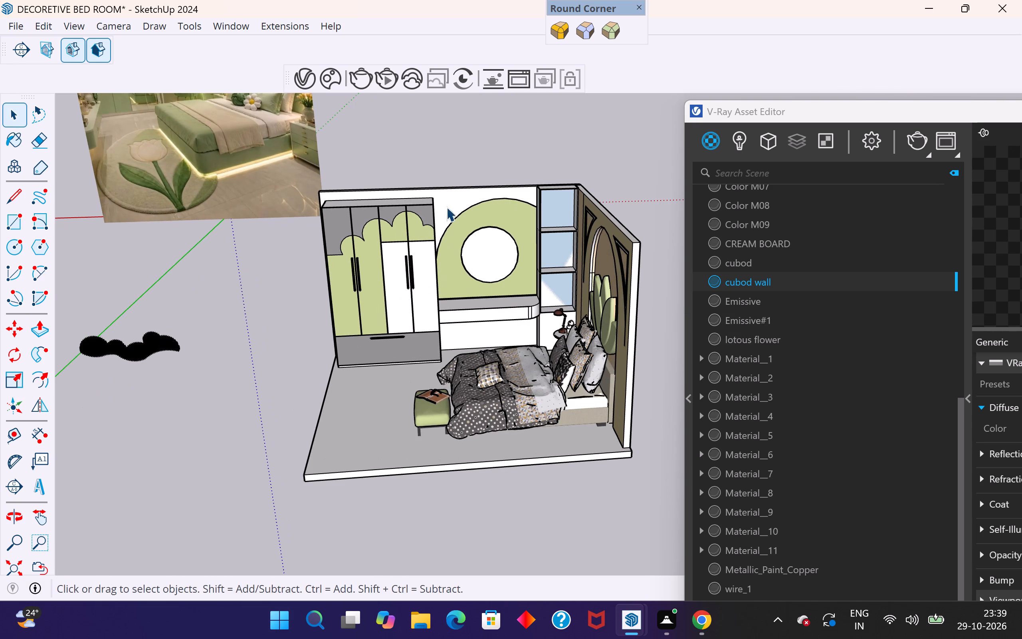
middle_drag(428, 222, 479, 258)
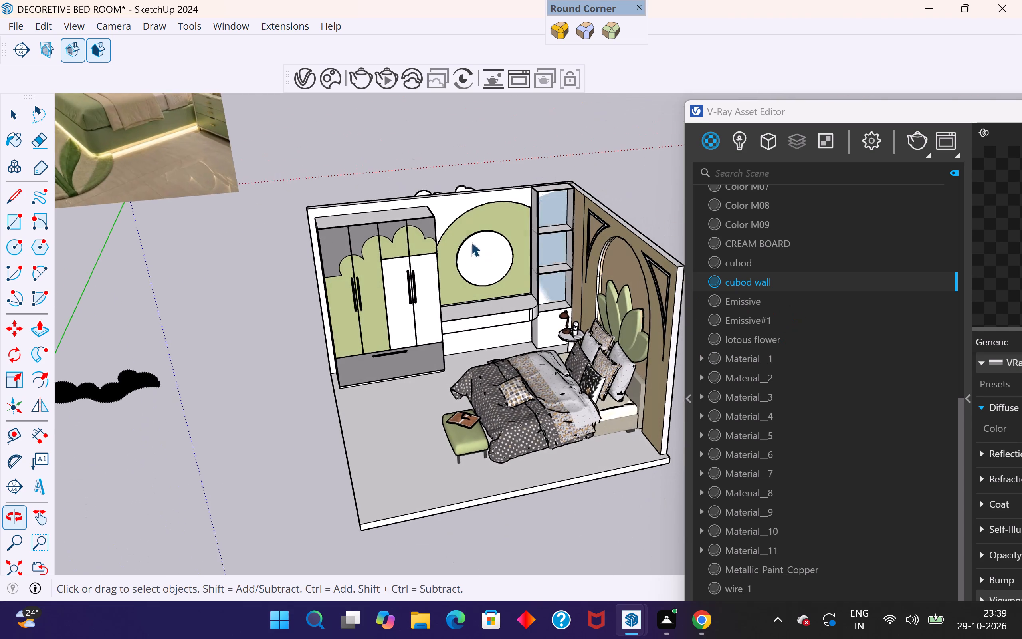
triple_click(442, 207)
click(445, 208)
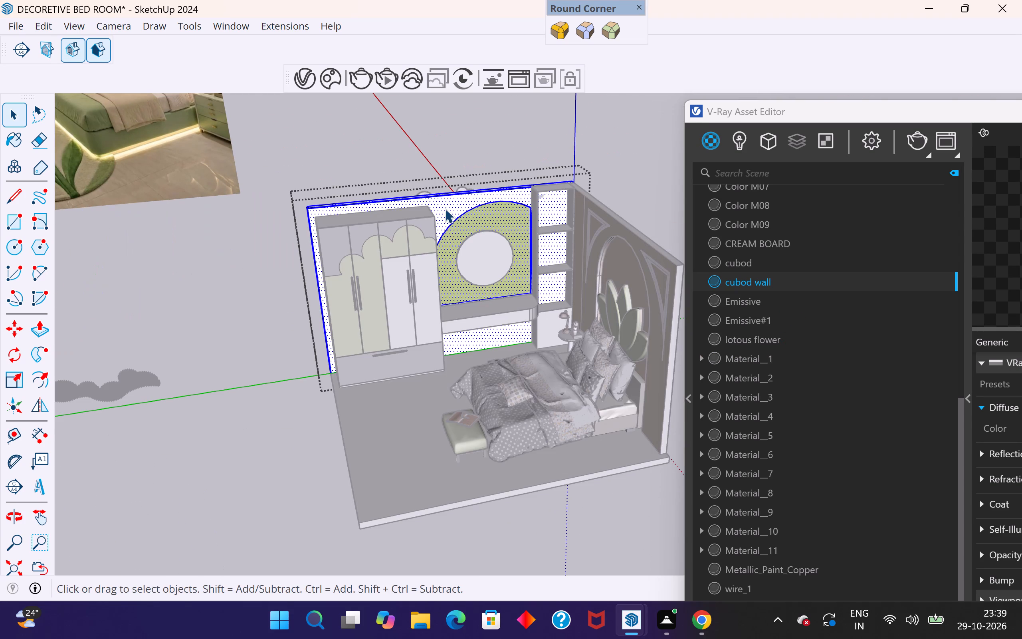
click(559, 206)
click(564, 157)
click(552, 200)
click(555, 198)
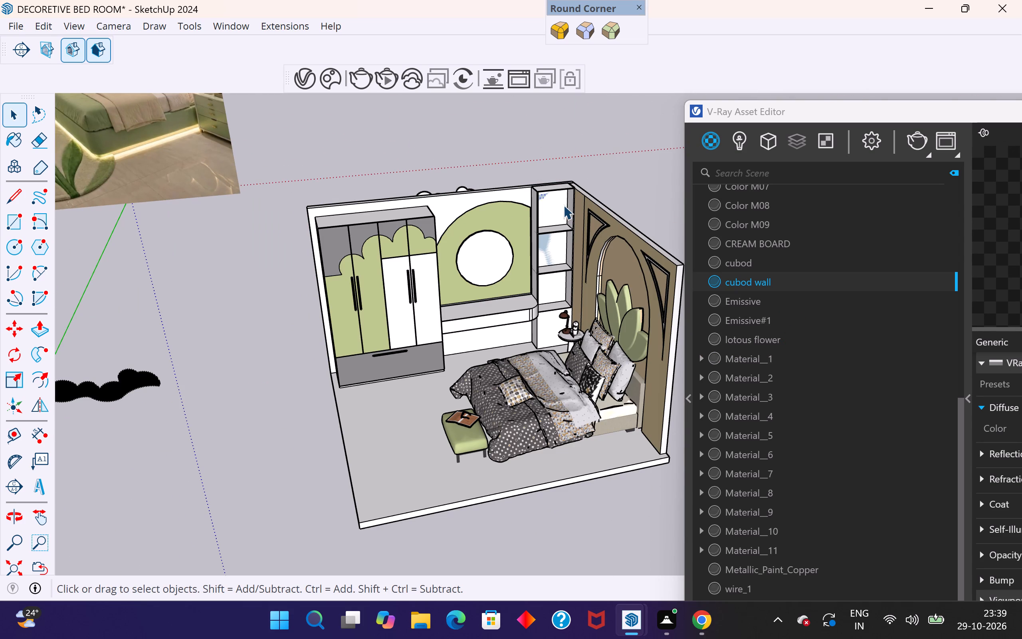
Push/Pull the back face of the shelf unit's second compartment from the top slightly forward, off the wall behind it.
middle_drag(562, 204, 478, 177)
scroll(545, 231, up, 6)
click(568, 254)
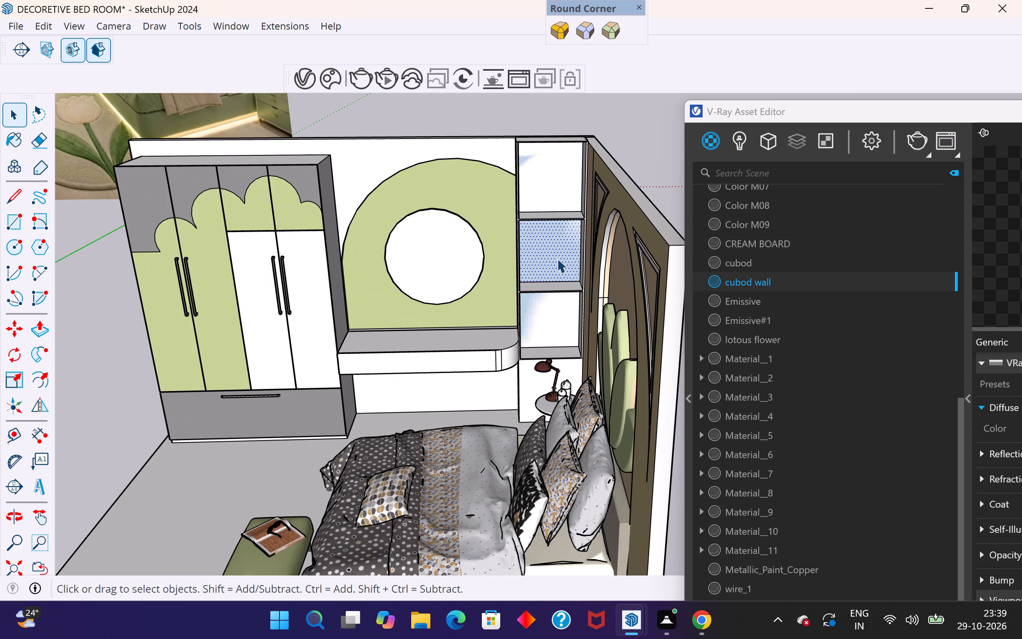
scroll(557, 258, up, 3)
middle_drag(560, 268, 623, 294)
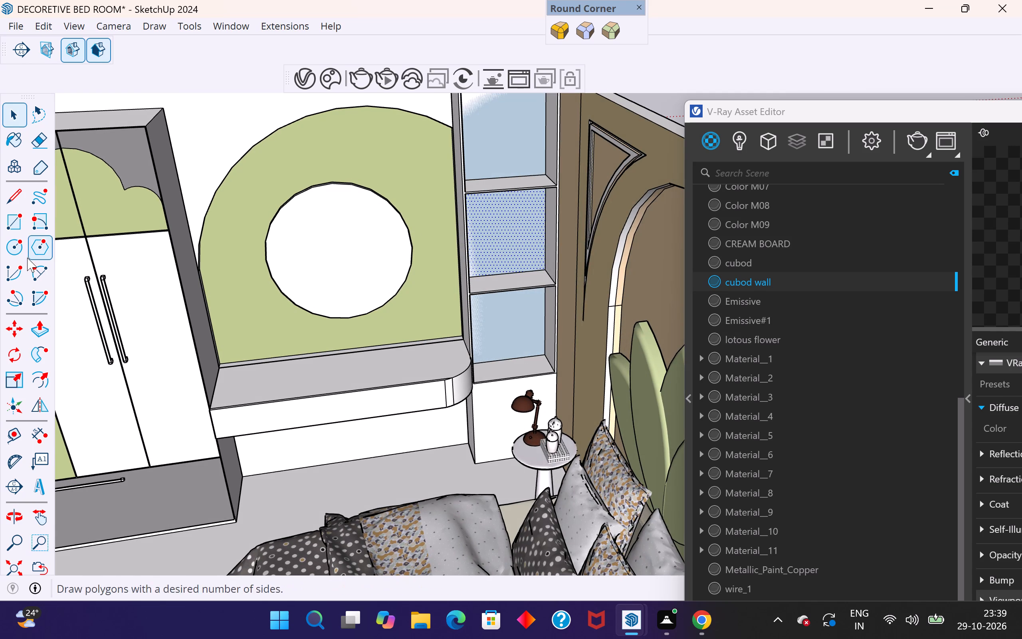
click(37, 334)
click(517, 249)
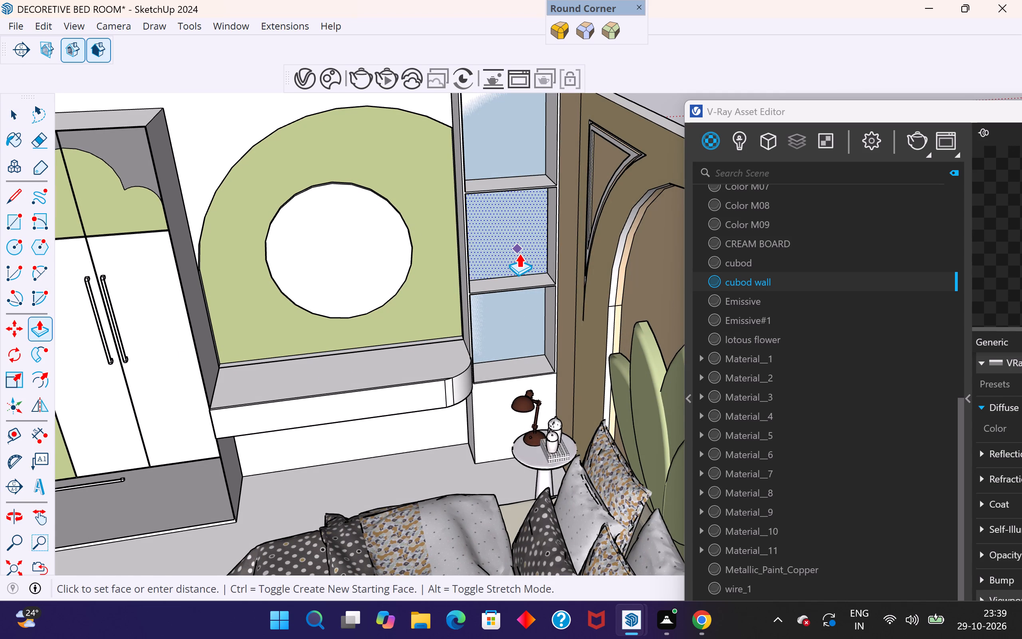
scroll(519, 253, up, 3)
middle_drag(519, 253, 462, 255)
scroll(555, 257, up, 4)
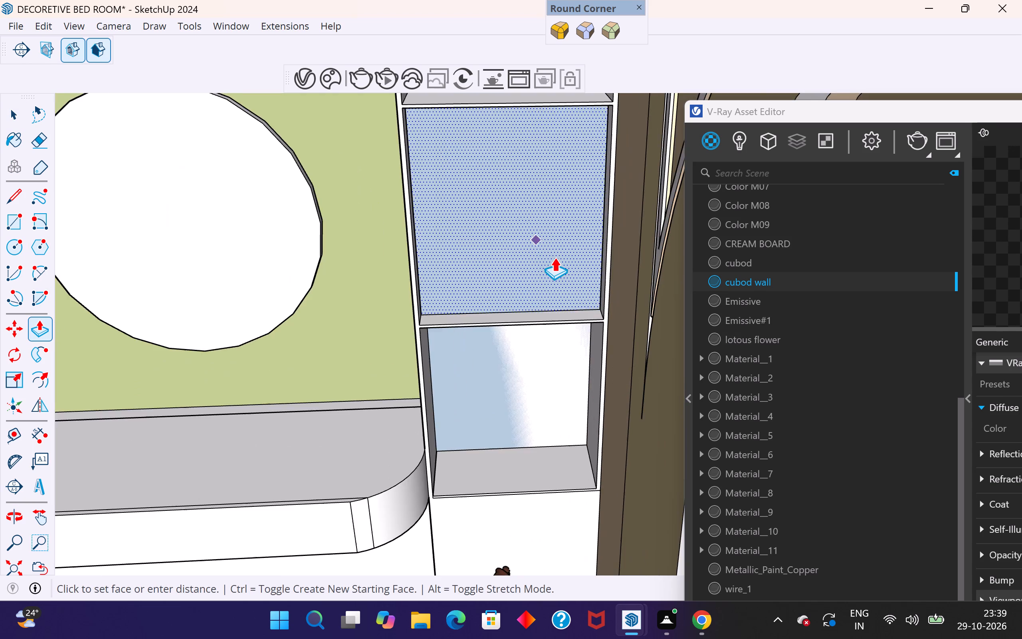
middle_drag(559, 255, 575, 207)
scroll(554, 312, up, 7)
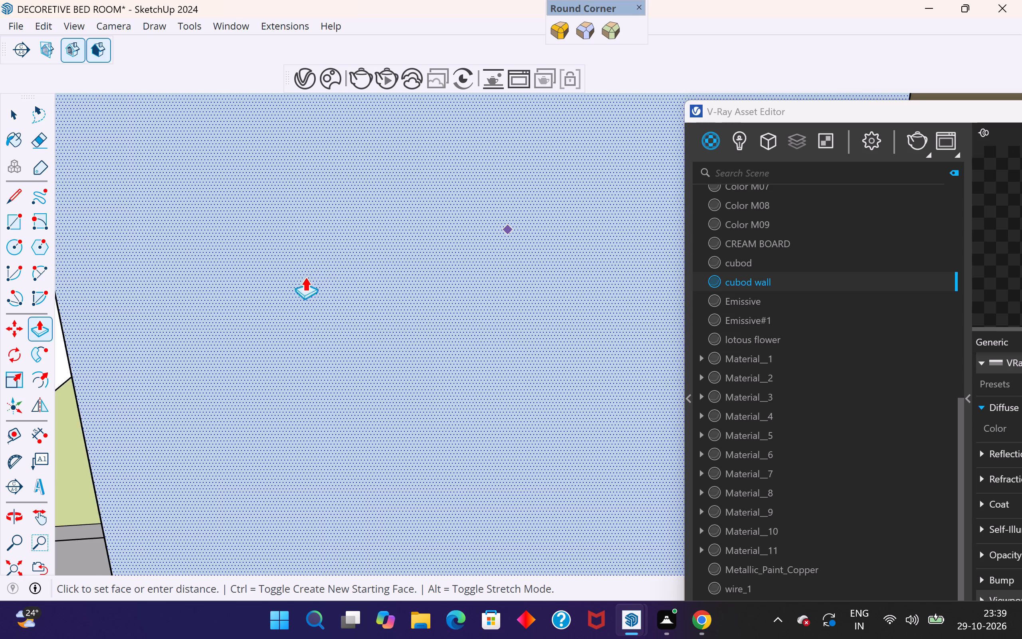
middle_drag(428, 267, 484, 295)
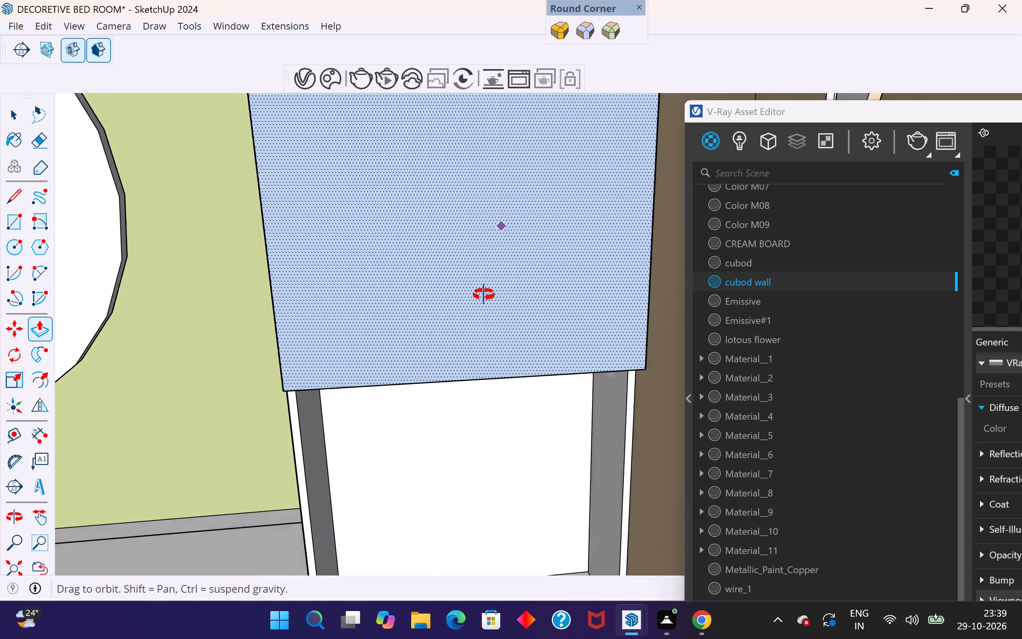
middle_drag(484, 295, 651, 333)
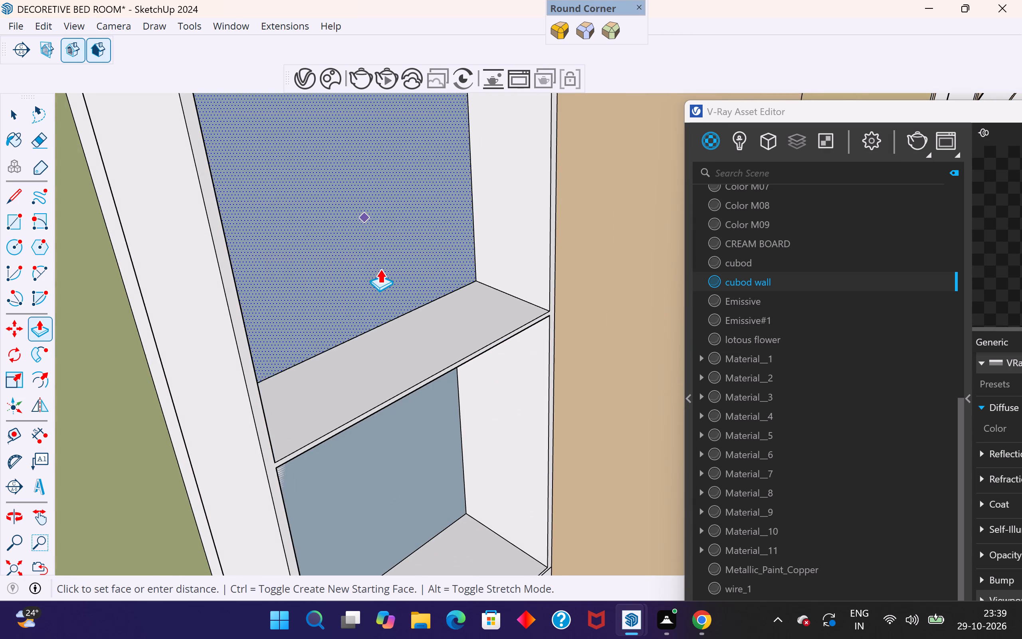
scroll(380, 269, up, 1)
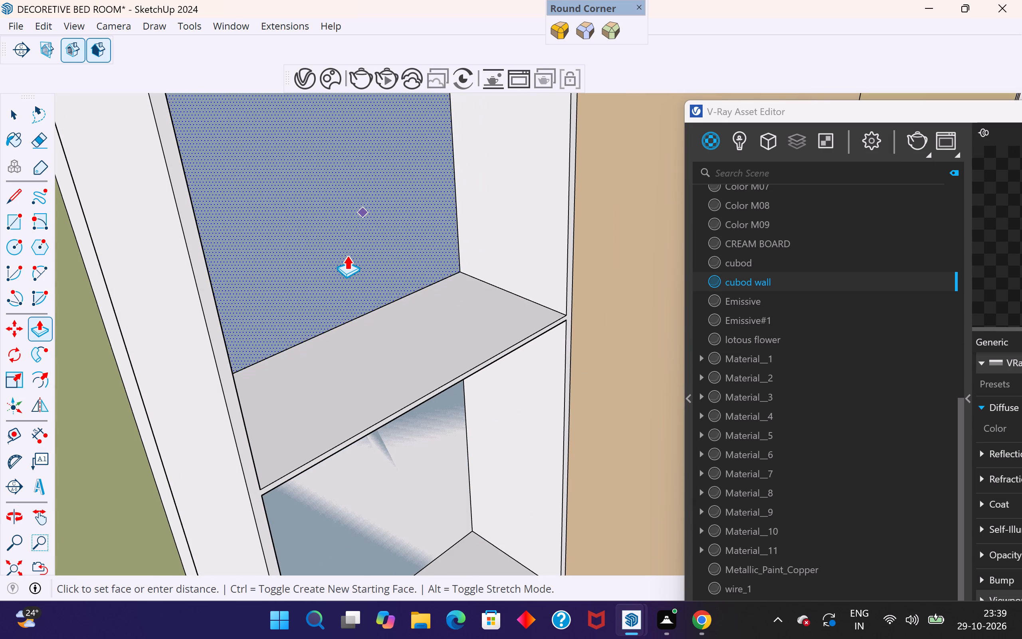
click(347, 255)
Repeat the same Push/Pull offset on the back faces of the shelf unit's lowest open compartment and top compartment.
click(13, 113)
click(362, 447)
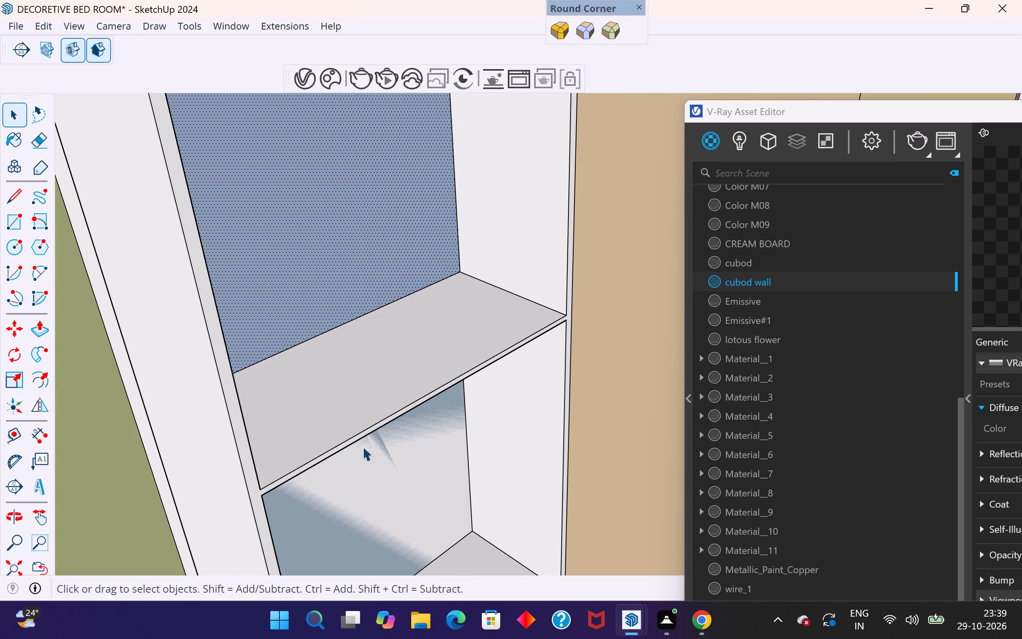
click(36, 327)
double_click(377, 494)
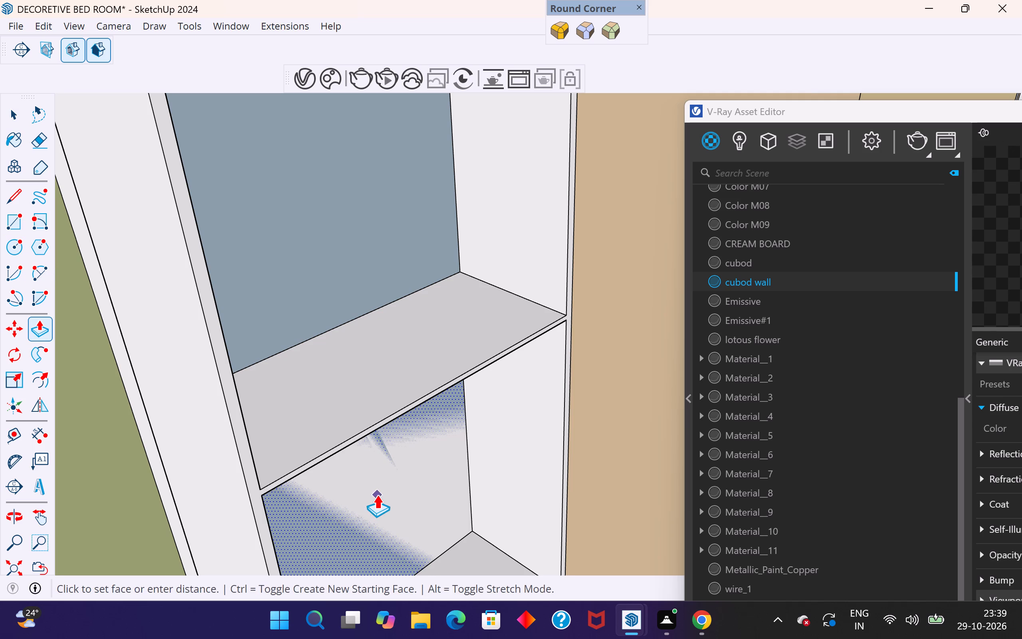
scroll(374, 495, down, 10)
double_click(364, 238)
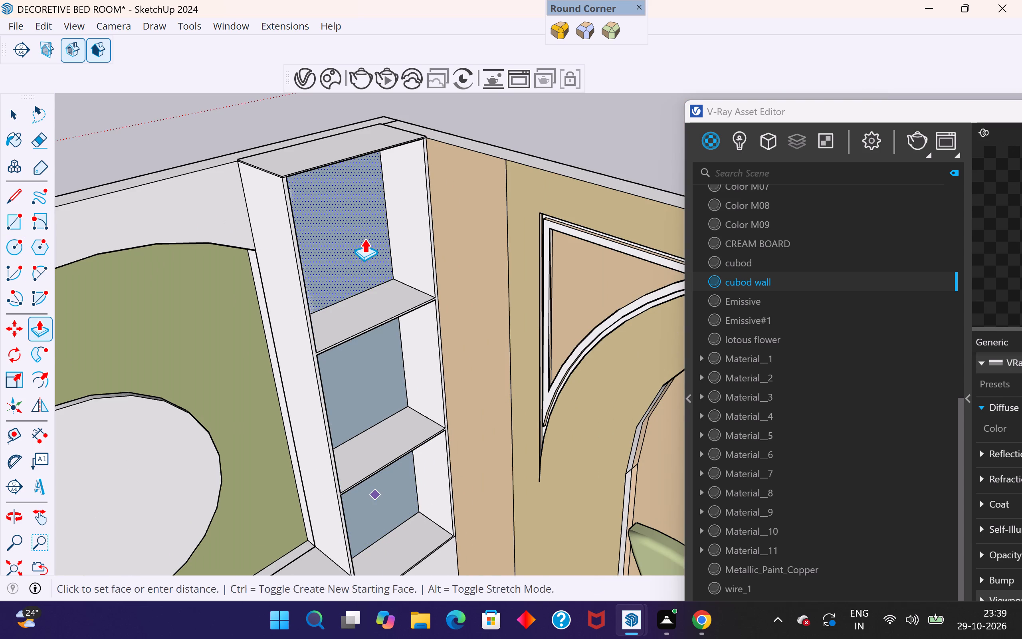
Reverse the back faces of the shelf unit's three open compartments so their front sides face the room.
click(10, 117)
right_click(332, 187)
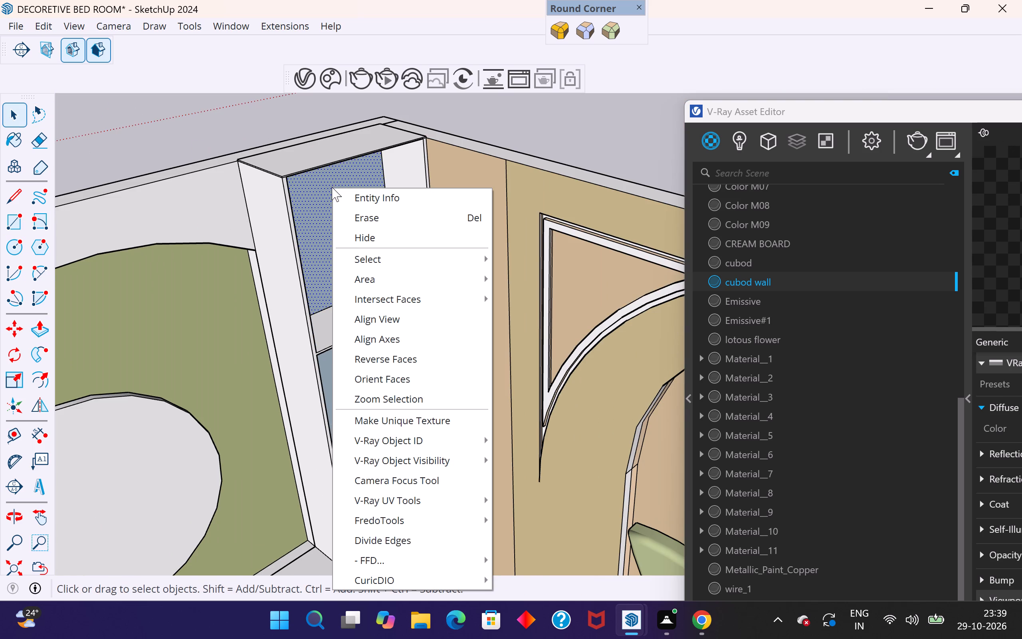
click(388, 358)
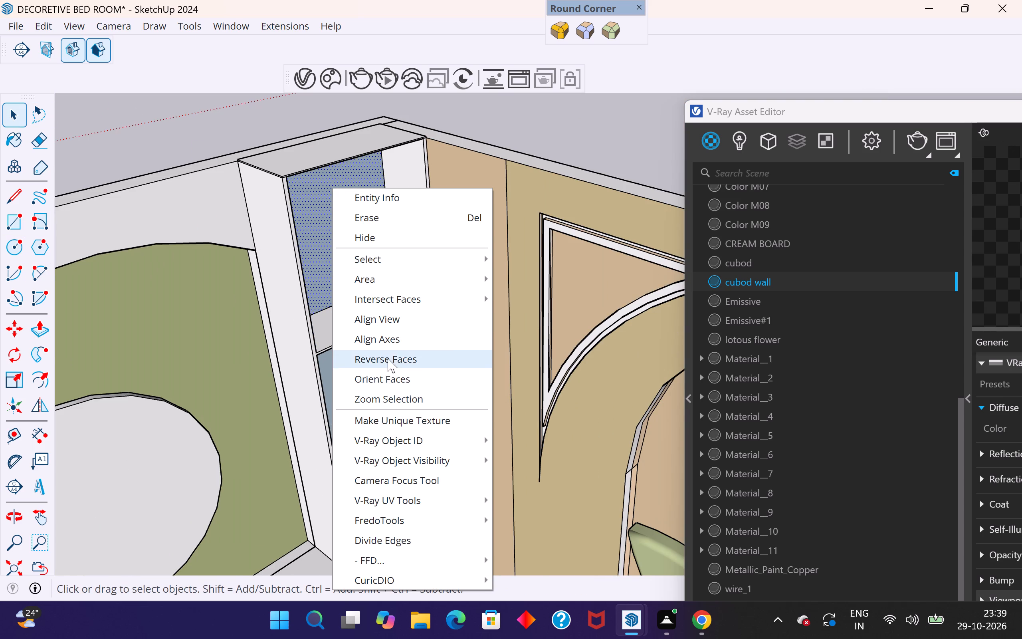
click(380, 363)
right_click(380, 363)
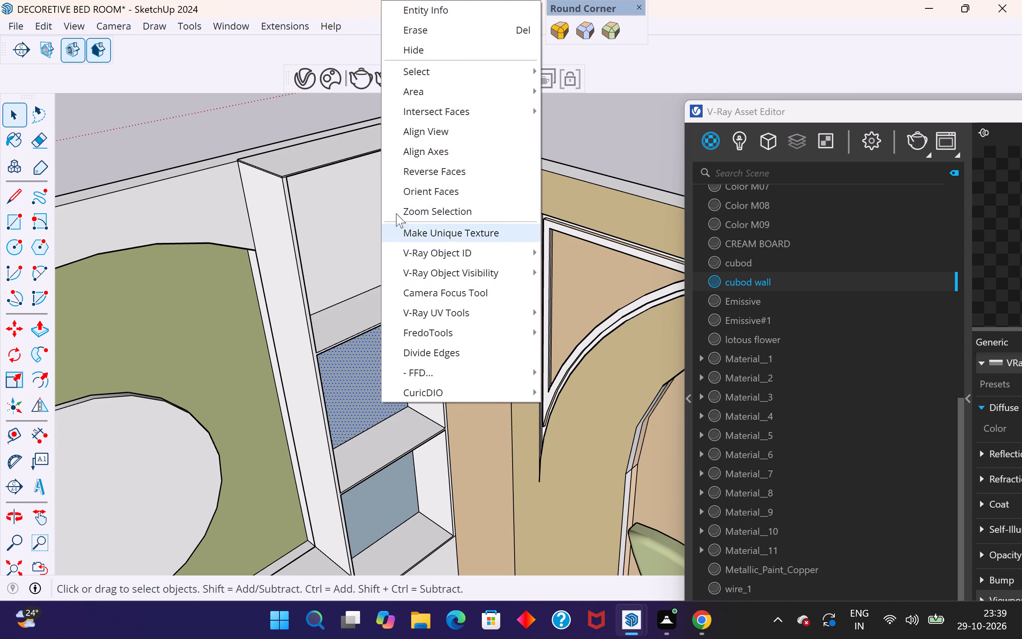
click(416, 175)
scroll(373, 411, down, 5)
middle_drag(389, 488, 362, 394)
click(373, 505)
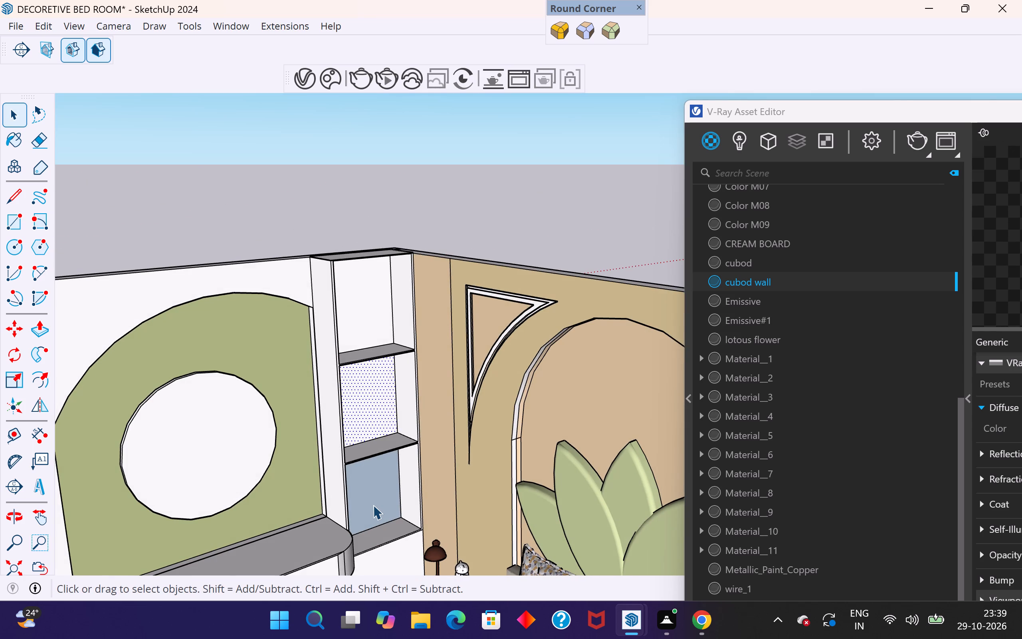
right_click(377, 498)
click(461, 268)
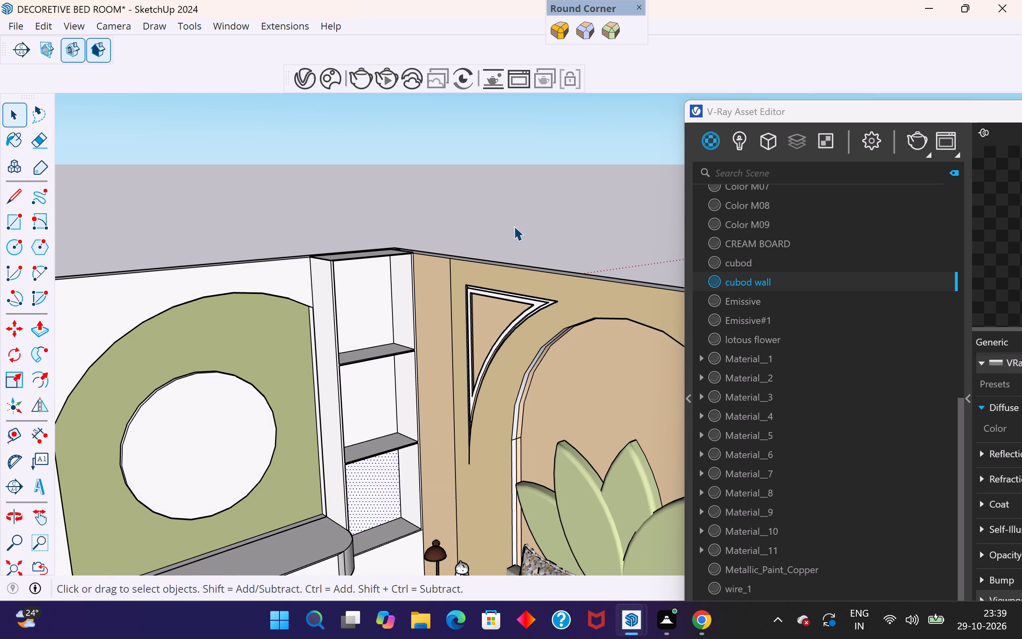
click(525, 209)
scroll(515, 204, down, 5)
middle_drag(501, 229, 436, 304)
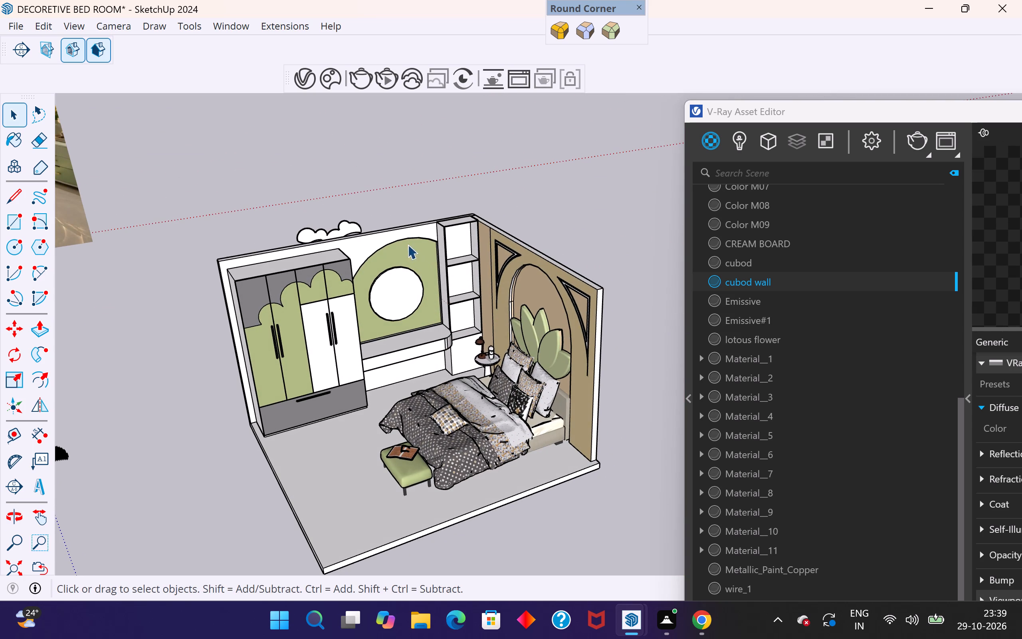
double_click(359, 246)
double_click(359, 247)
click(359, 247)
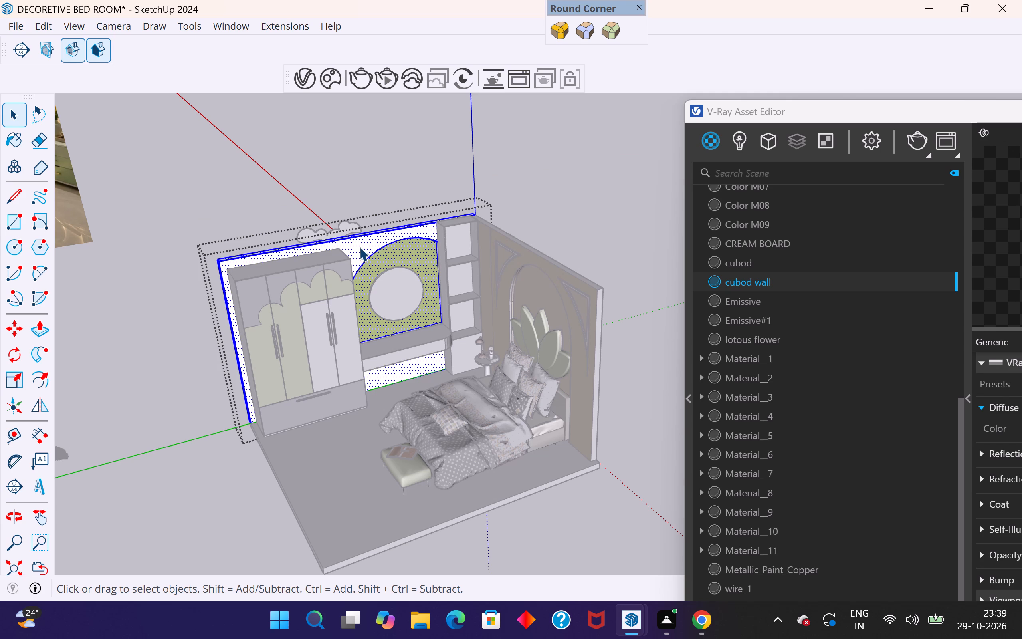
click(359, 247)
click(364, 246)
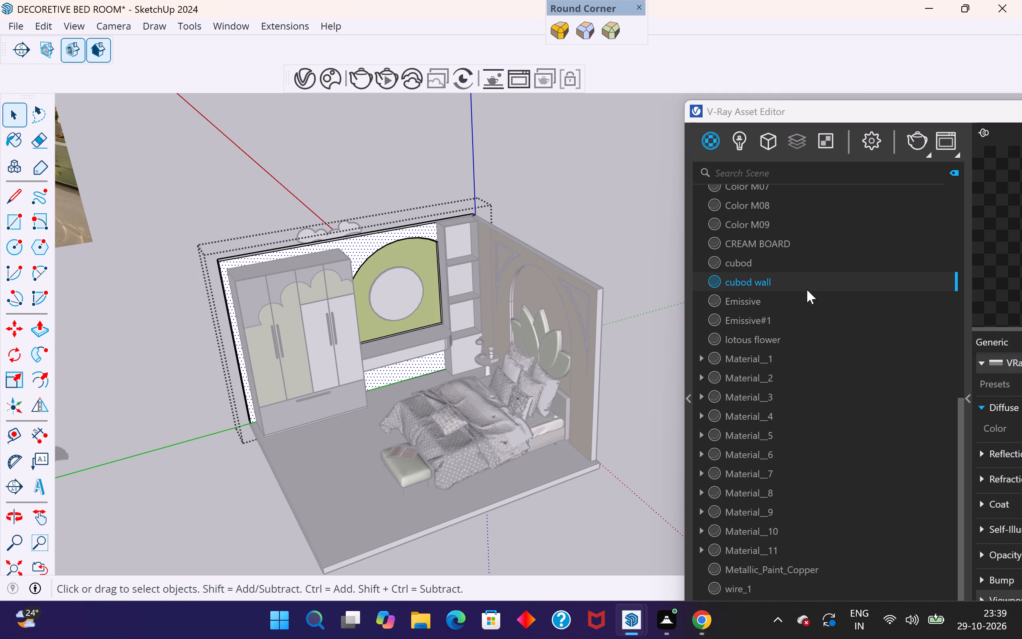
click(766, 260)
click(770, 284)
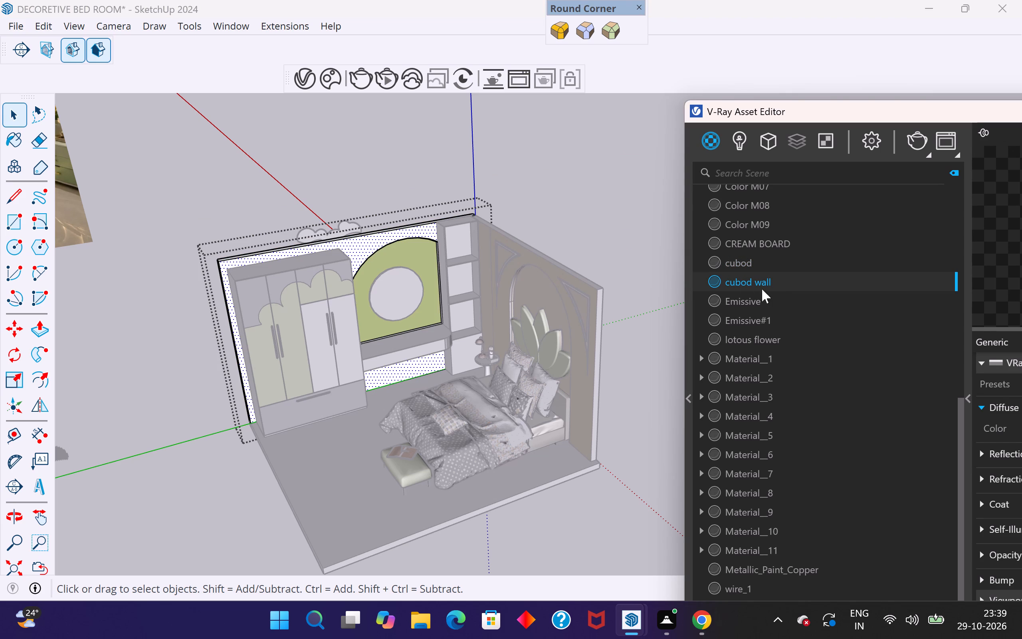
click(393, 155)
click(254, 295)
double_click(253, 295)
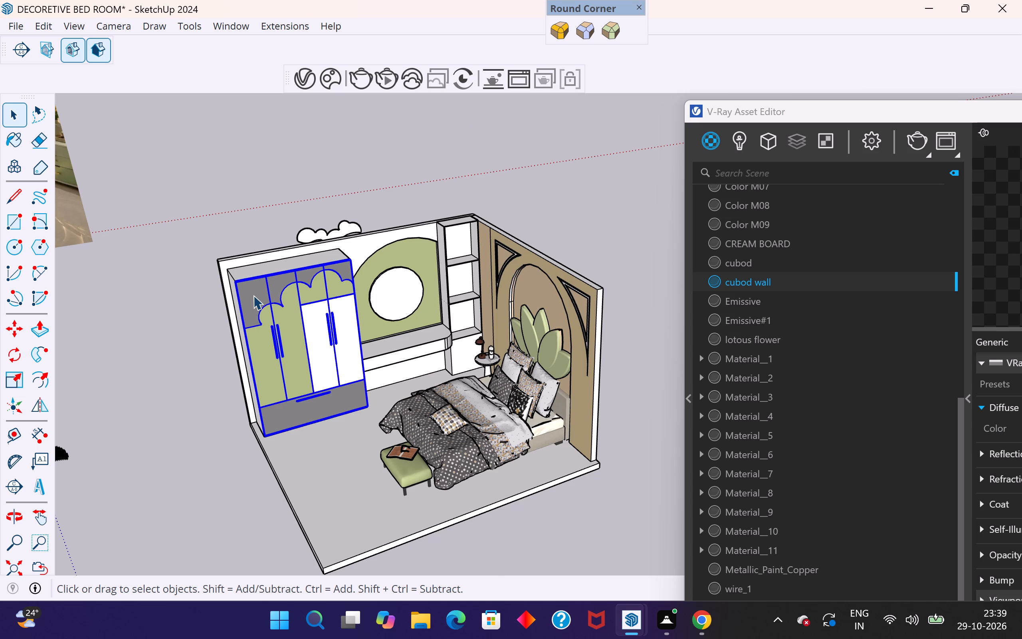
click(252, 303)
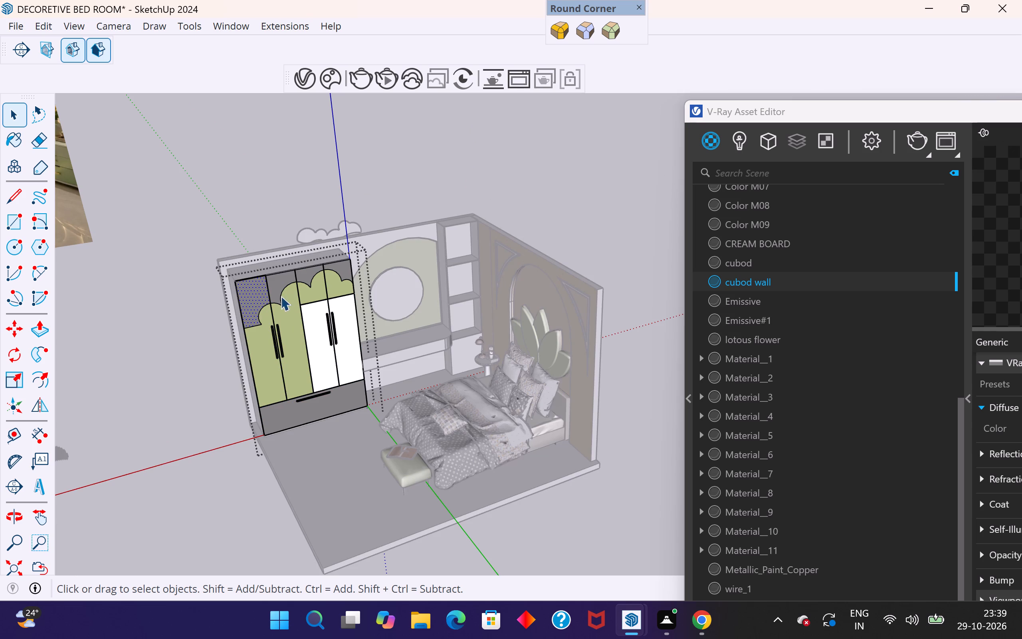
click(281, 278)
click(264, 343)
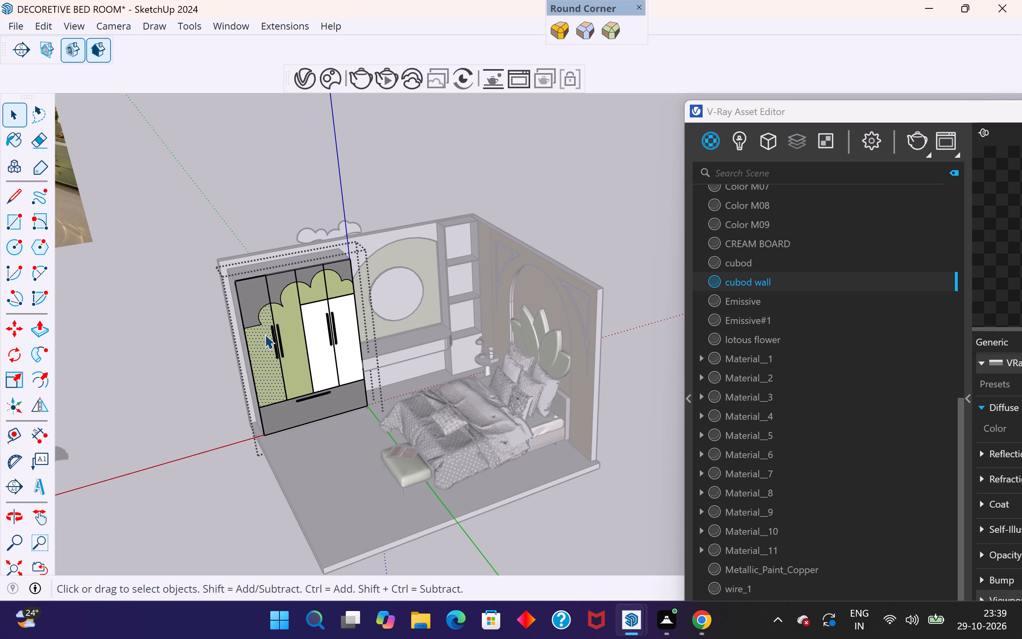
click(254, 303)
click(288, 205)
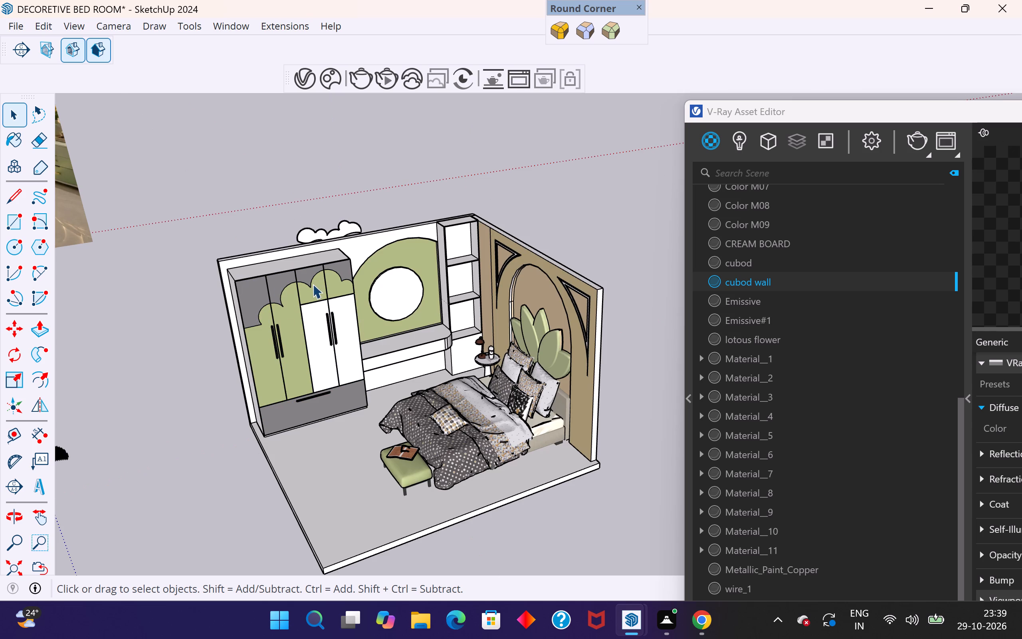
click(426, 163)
Apply the cubod wall material to the wall face around the green arch, behind the wardrobe and shelf unit.
scroll(461, 426, down, 1)
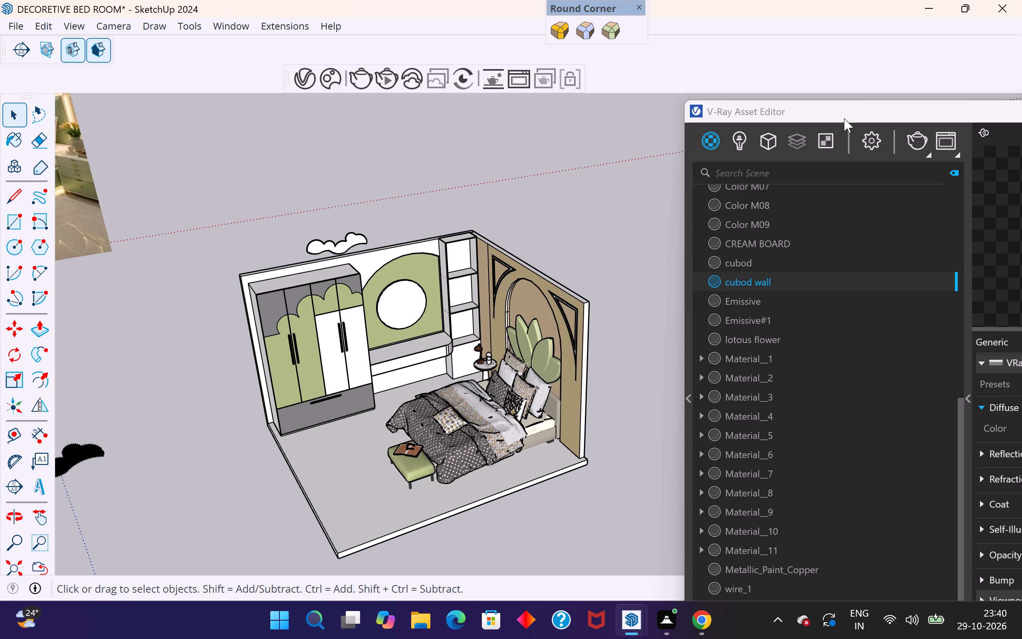
drag(846, 111, 742, 71)
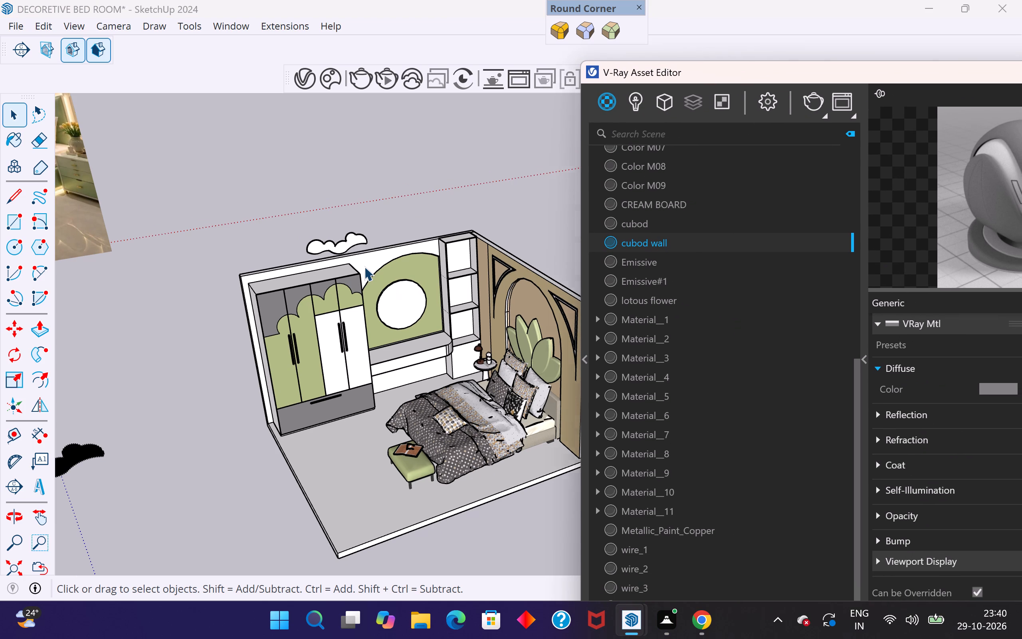
double_click(364, 266)
click(364, 266)
click(365, 266)
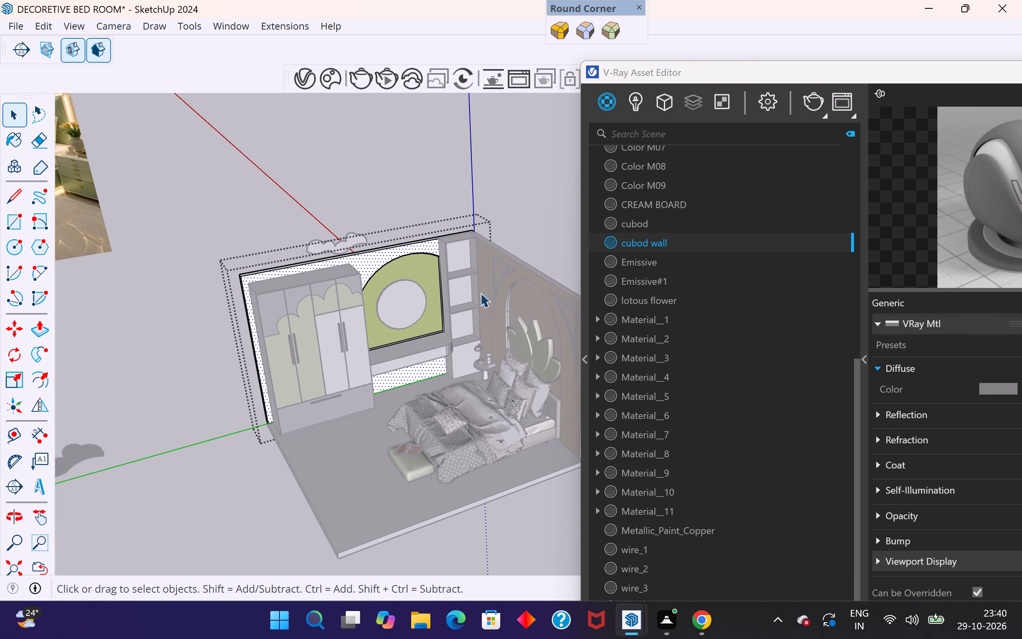
right_click(718, 241)
click(740, 276)
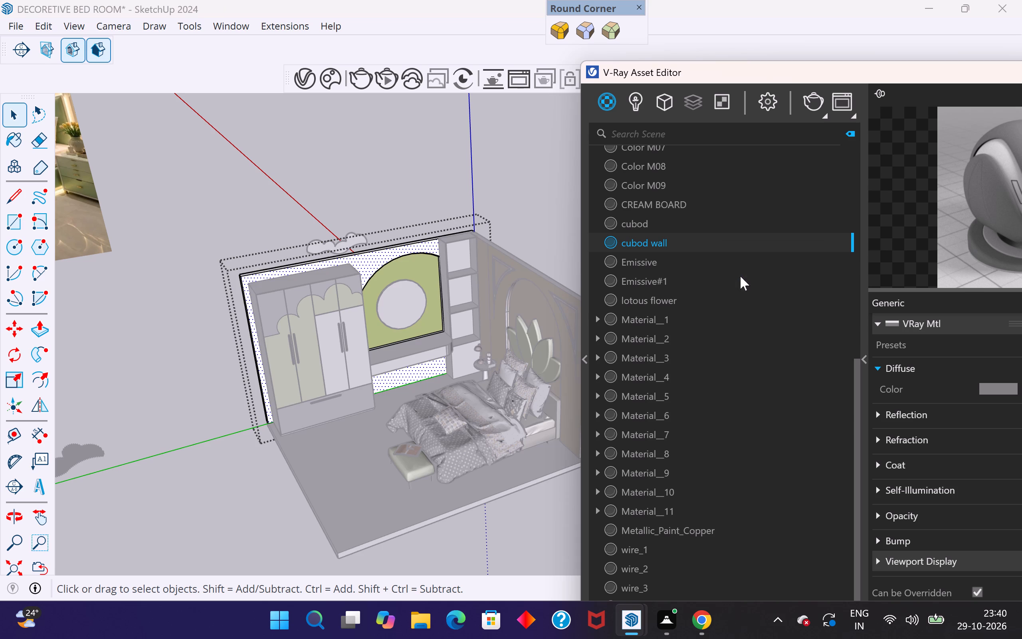
click(521, 168)
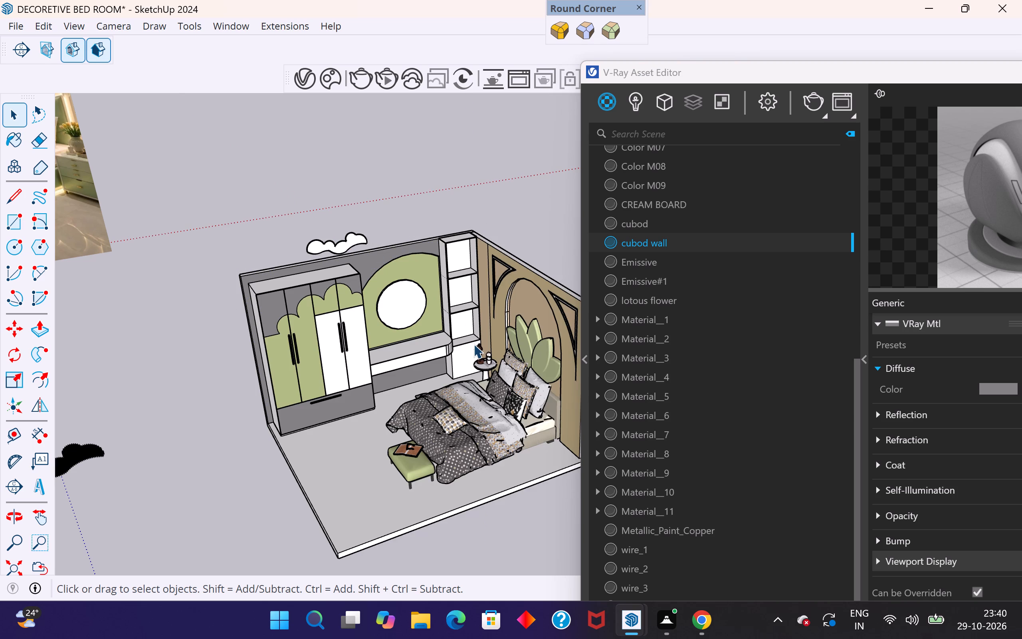
Apply the cubod material to the back face of the shelf unit's middle open compartment.
scroll(473, 344, up, 2)
click(638, 225)
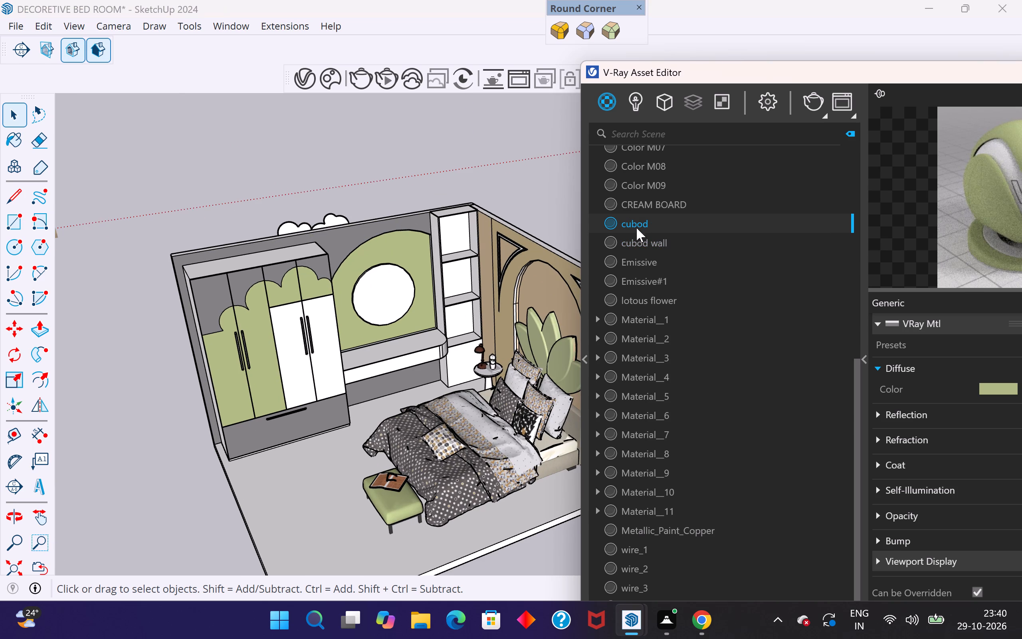
click(461, 281)
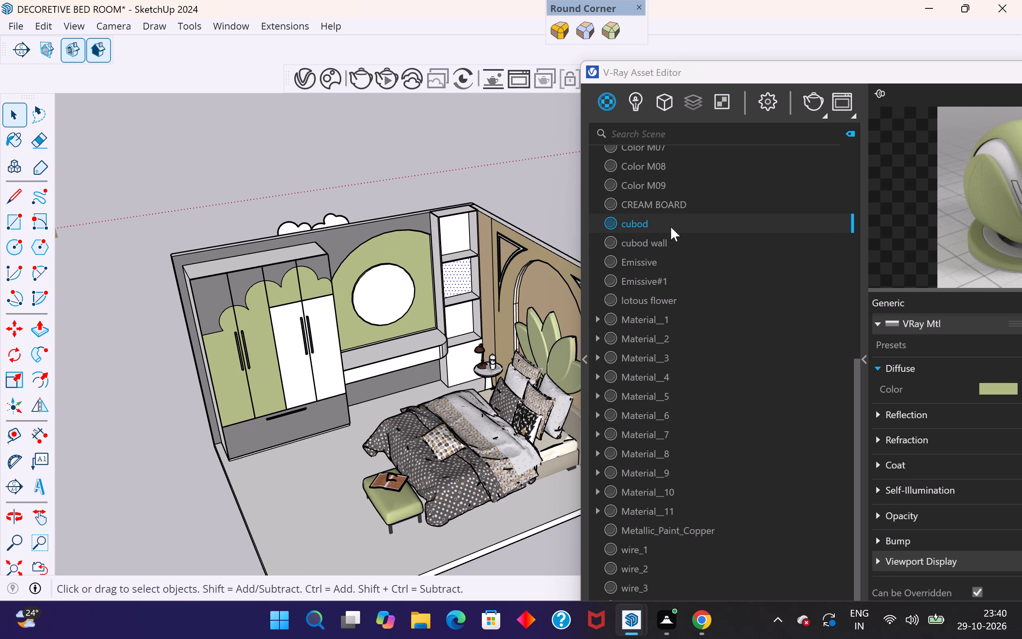
right_click(675, 224)
click(714, 260)
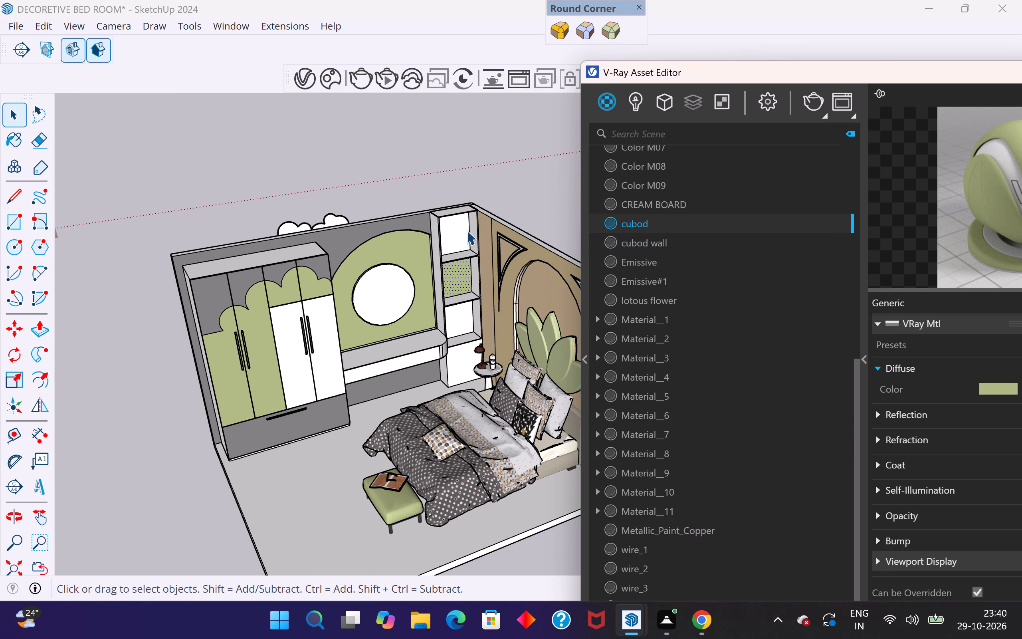
Apply the cubod material to the back faces of the shelf unit's top and lowest open compartments.
click(467, 230)
click(453, 233)
right_click(641, 222)
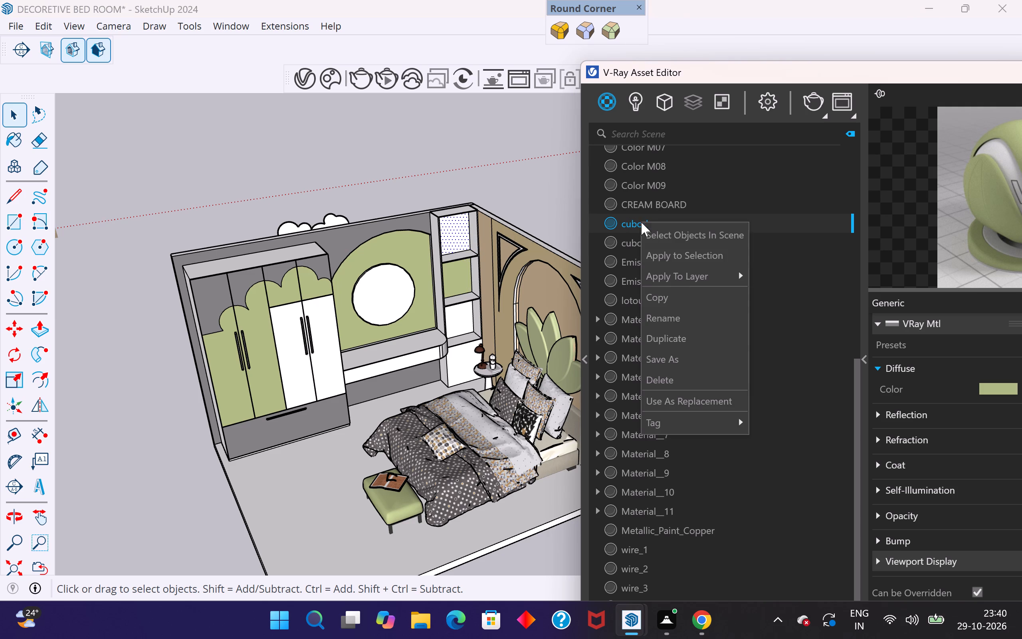
click(666, 254)
click(460, 316)
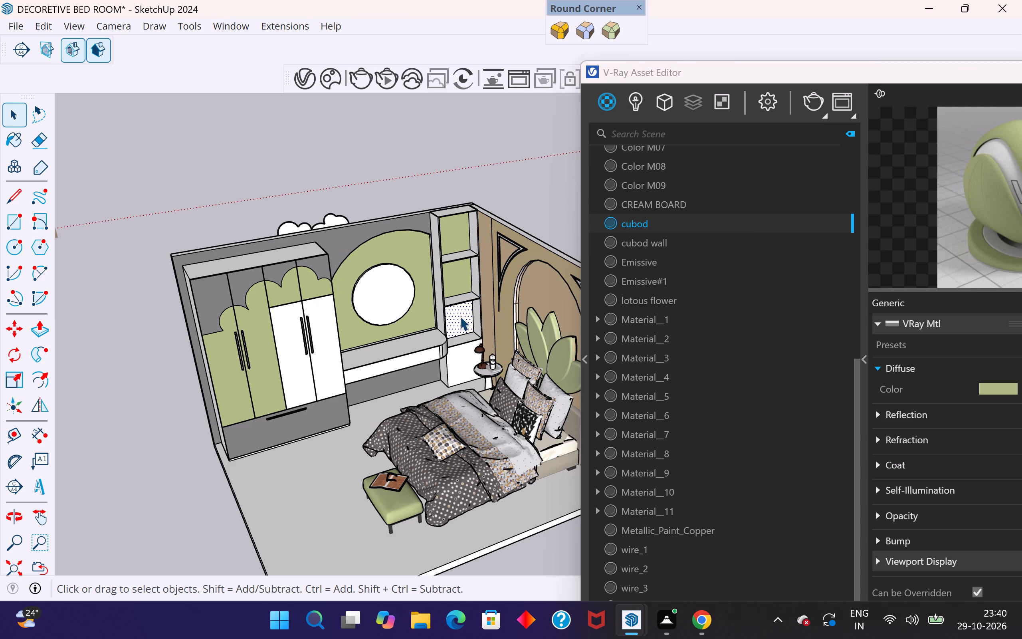
right_click(668, 226)
click(699, 261)
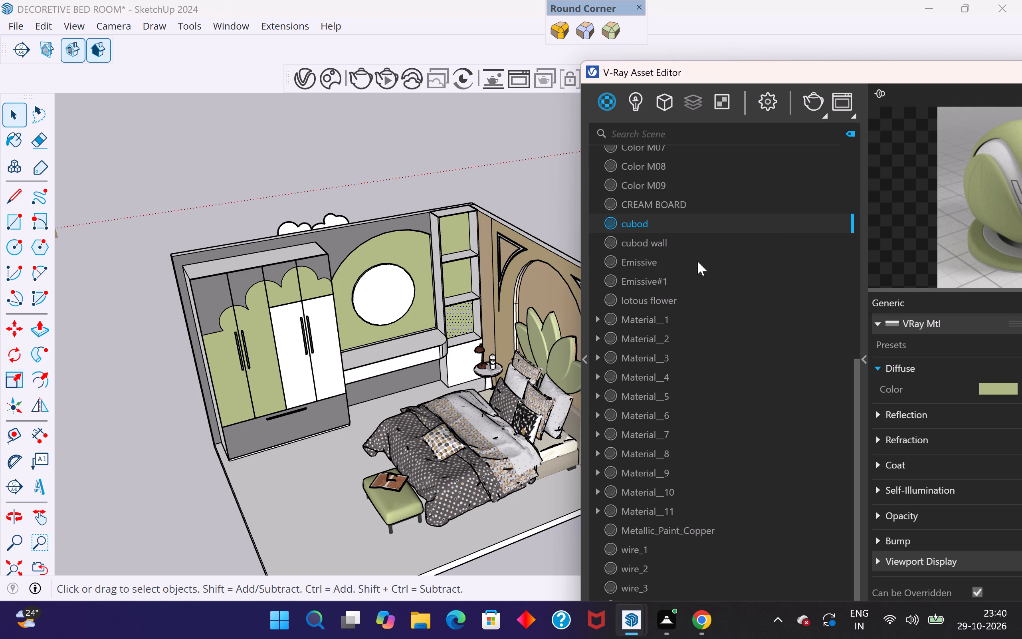
click(480, 147)
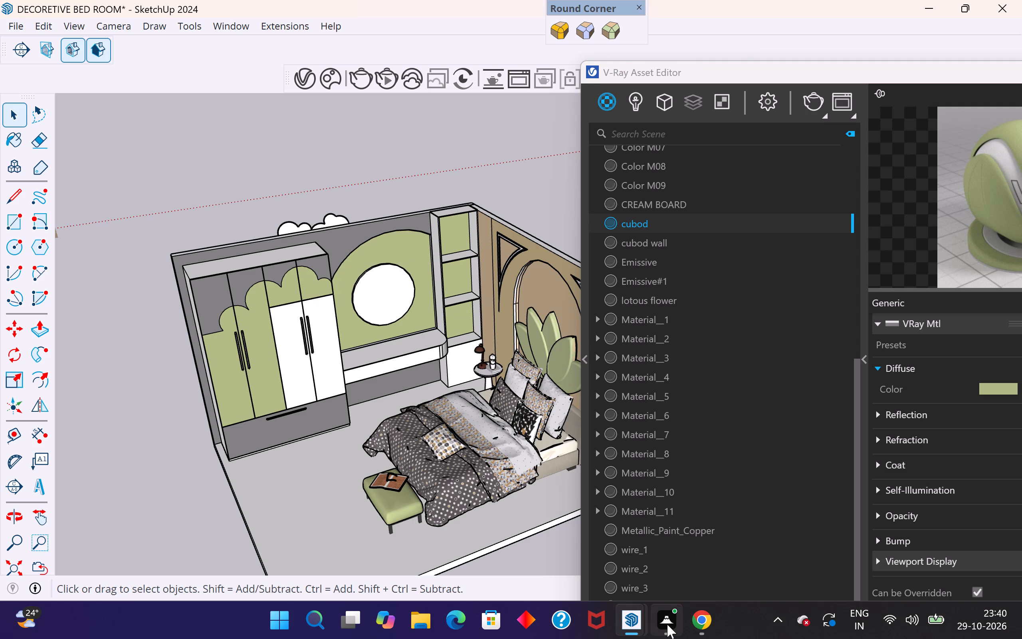
Check the sampled reference colour in Chrome, and set the cubod wall material's diffuse red value to 191 in SketchUp's V-Ray editor.
click(697, 622)
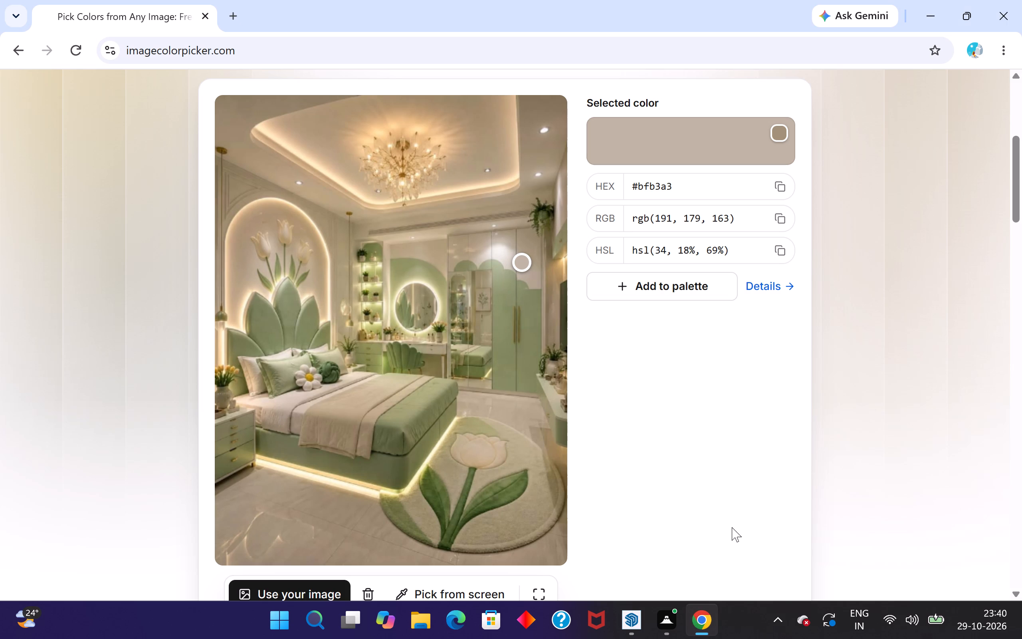
click(633, 621)
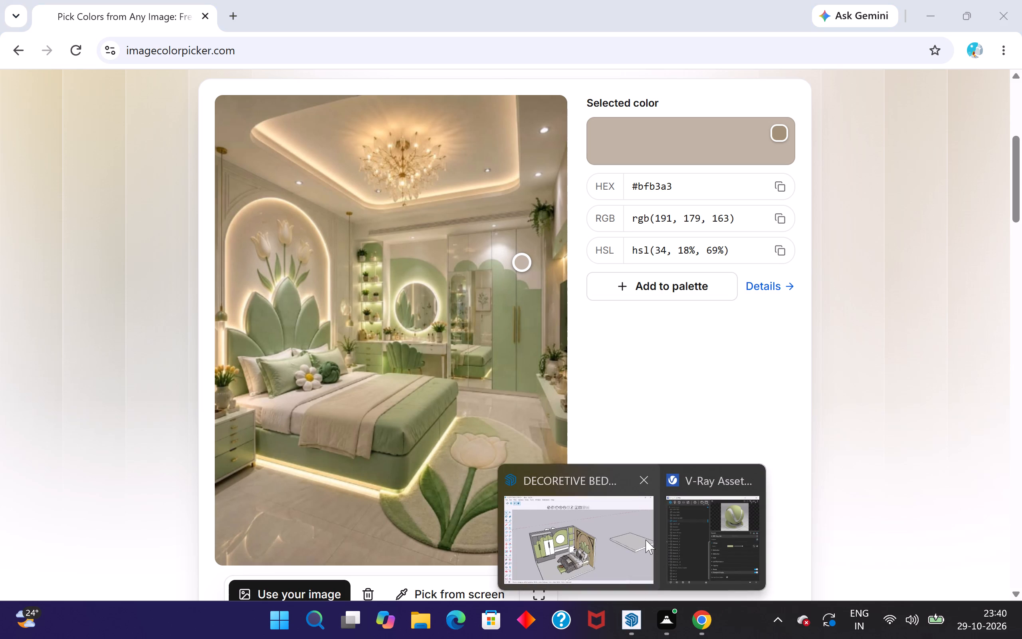
click(634, 522)
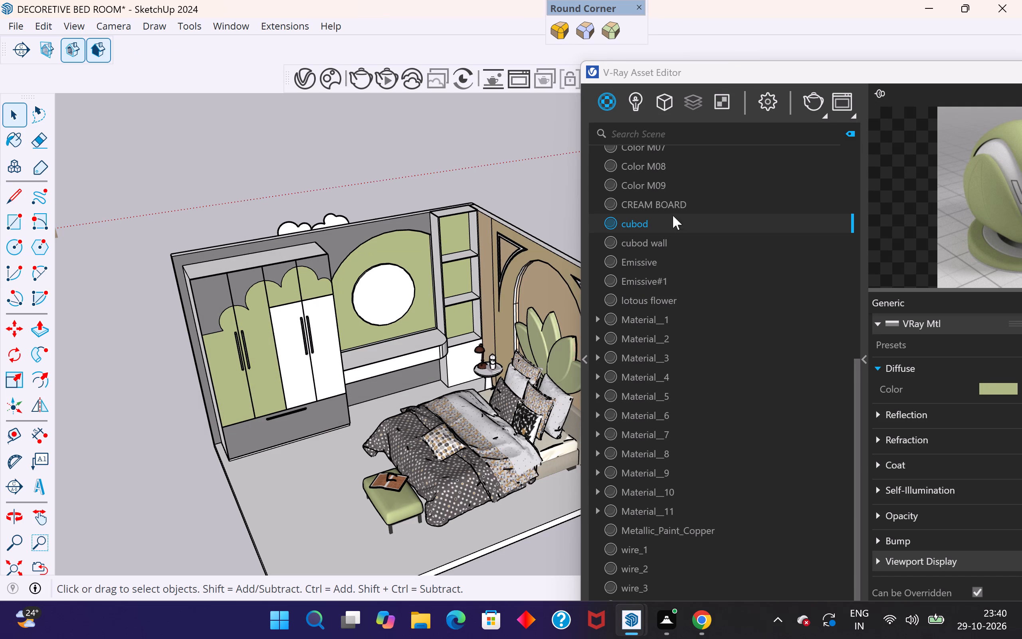
click(665, 246)
drag(919, 69, 836, 58)
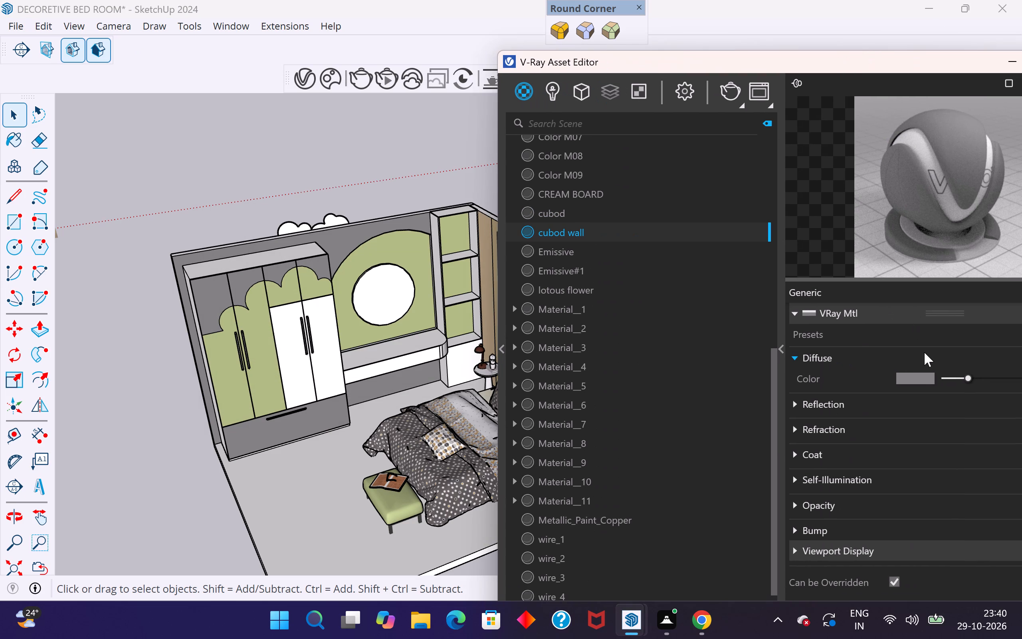
click(923, 374)
drag(619, 107, 809, 107)
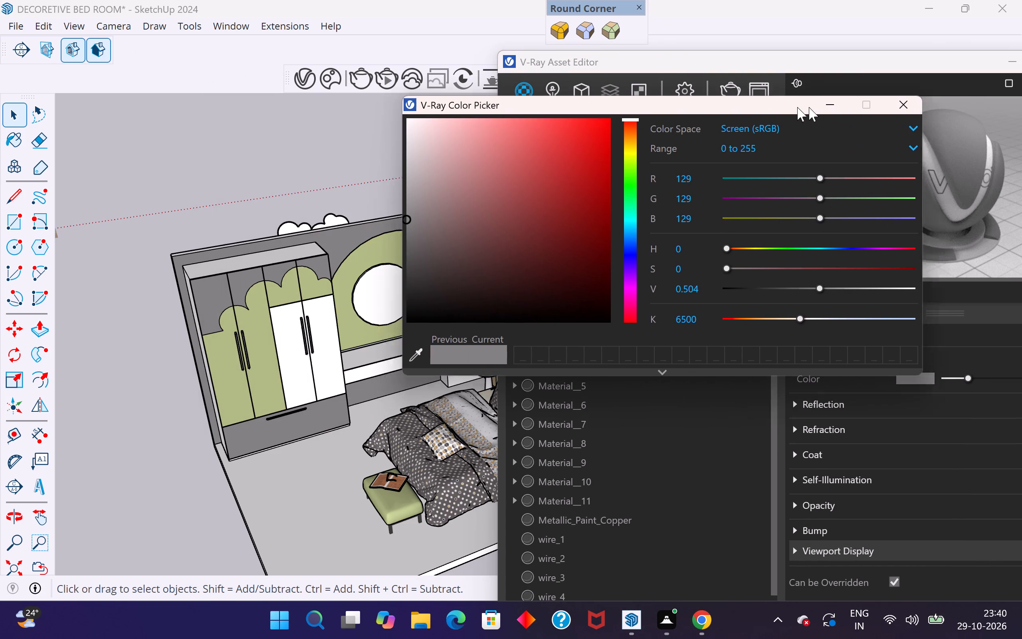
drag(809, 107, 918, 88)
click(821, 163)
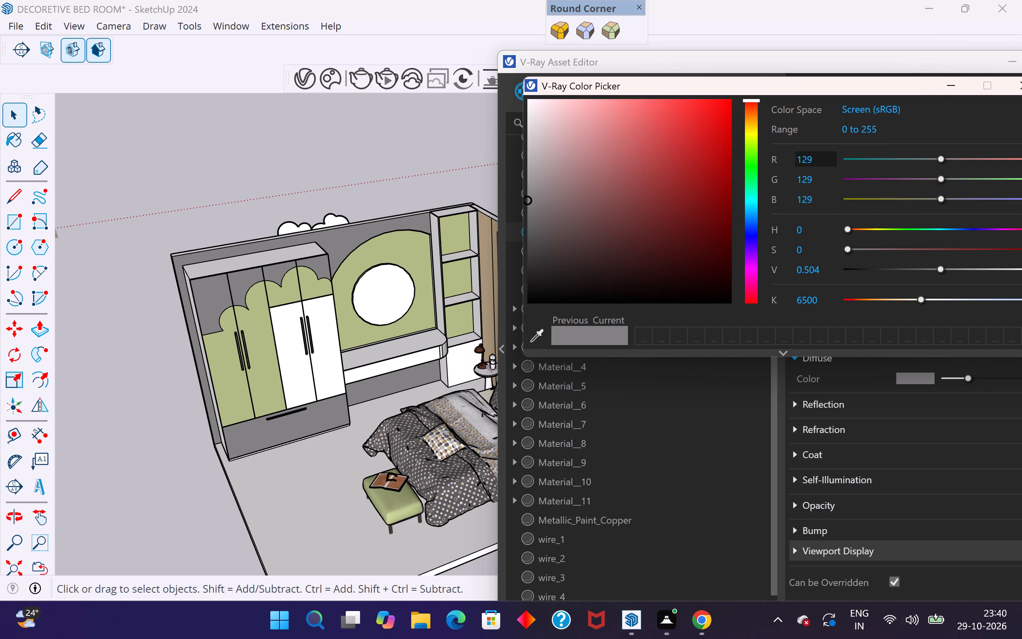
key(1)
key(9)
key(1)
key(Return)
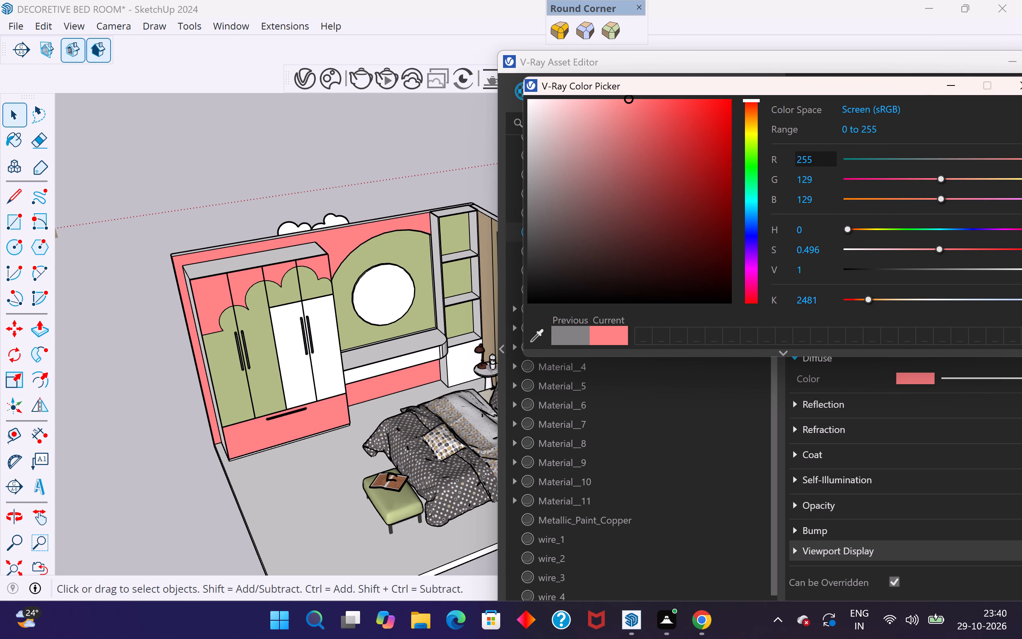
click(821, 163)
key(BackSpace)
key(BackSpace)
key(BackSpace)
text(191)
Set the cubod wall diffuse colour's green value to 179.
click(821, 174)
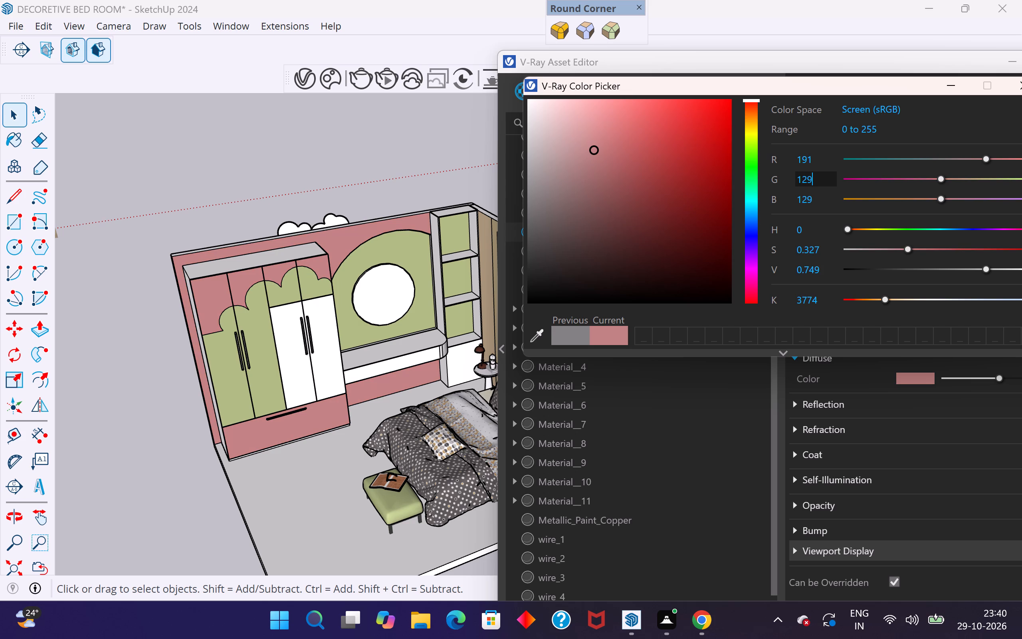
text(179)
click(814, 202)
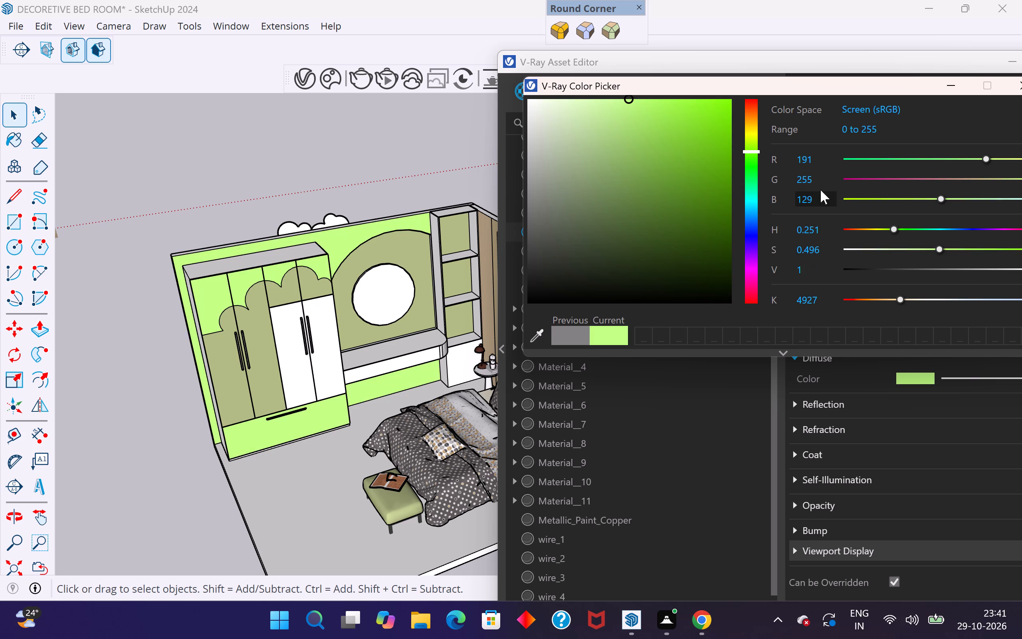
click(826, 177)
key(BackSpace)
key(BackSpace)
key(BackSpace)
text(179)
Set the cubod wall diffuse colour's blue value to 163.
click(821, 206)
key(BackSpace)
key(BackSpace)
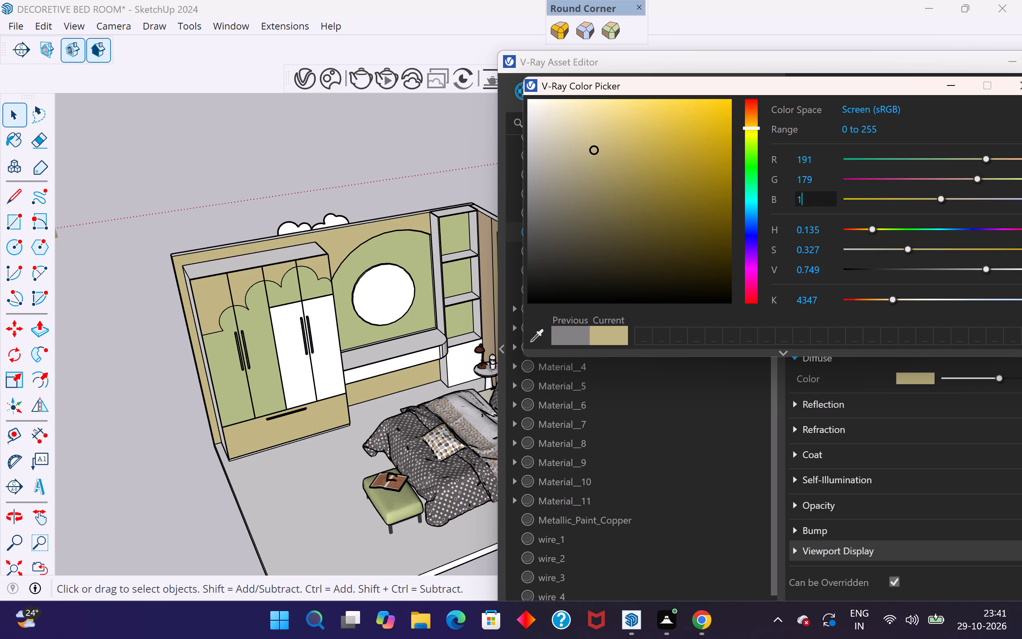
key(BackSpace)
text(169)
key(BackSpace)
key(3)
key(Return)
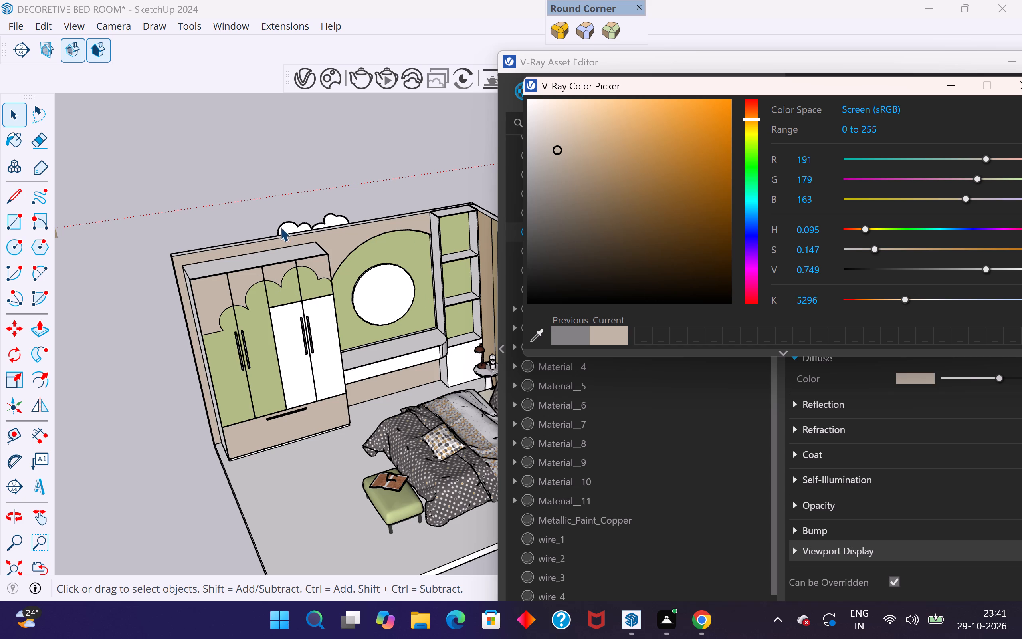
Lighten the cubod wall diffuse colour to a warmer beige of about RGB 225, 201, 169.
scroll(323, 312, down, 3)
drag(558, 151, 568, 122)
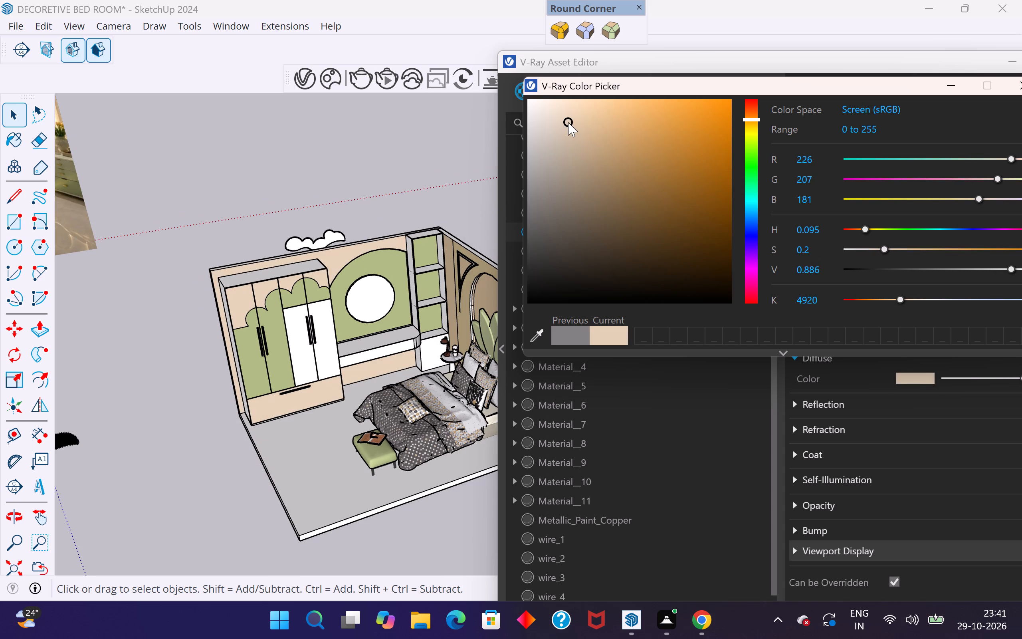
drag(568, 122, 579, 123)
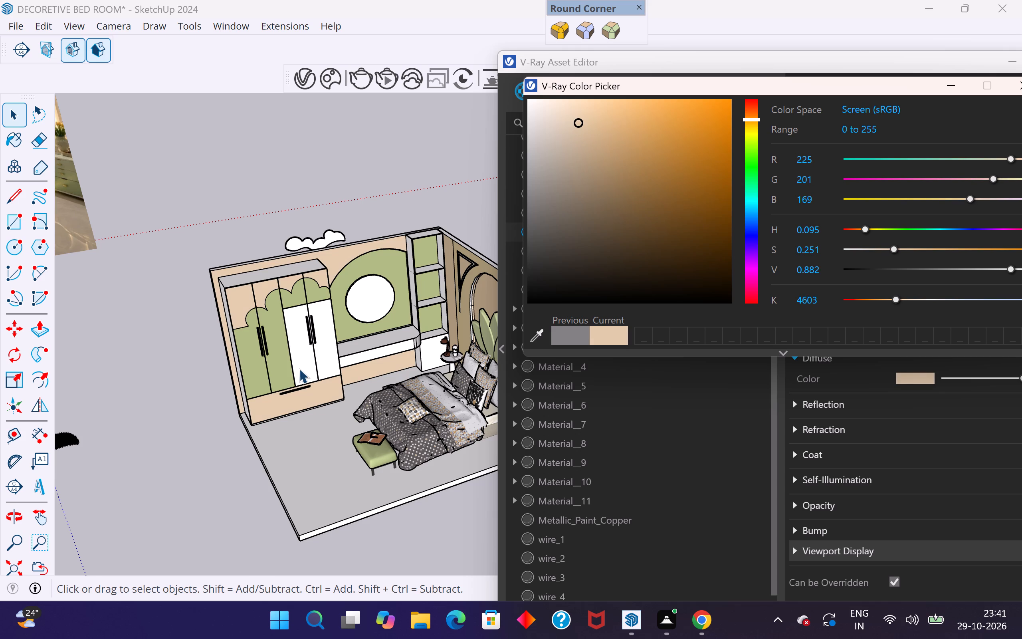
Examine the room's new wall finish and compare it with the reference bedroom image placed in the model.
middle_drag(327, 428, 461, 334)
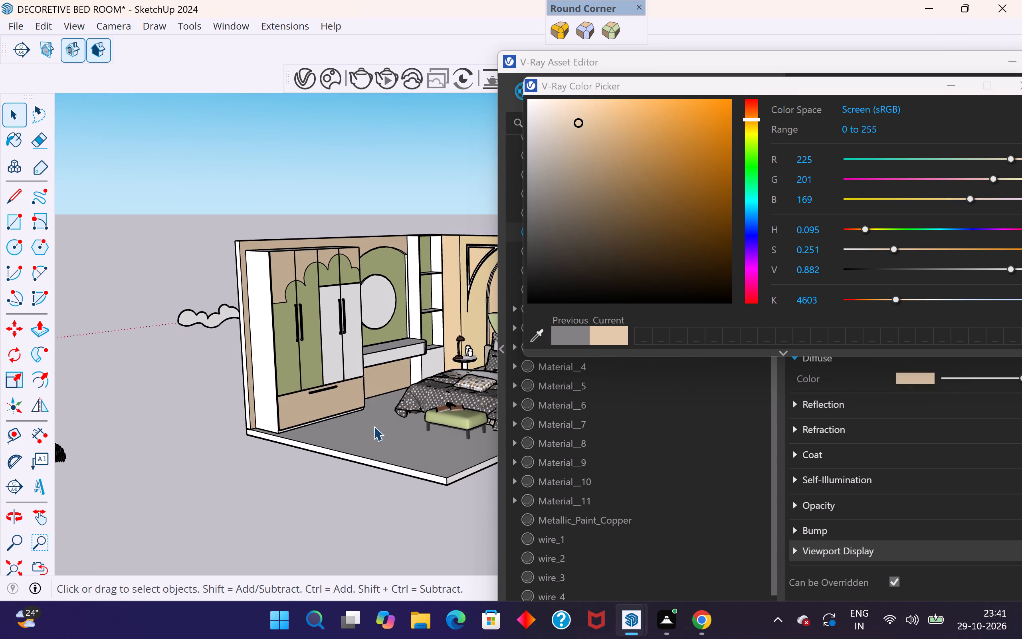
scroll(360, 433, down, 4)
scroll(325, 307, down, 3)
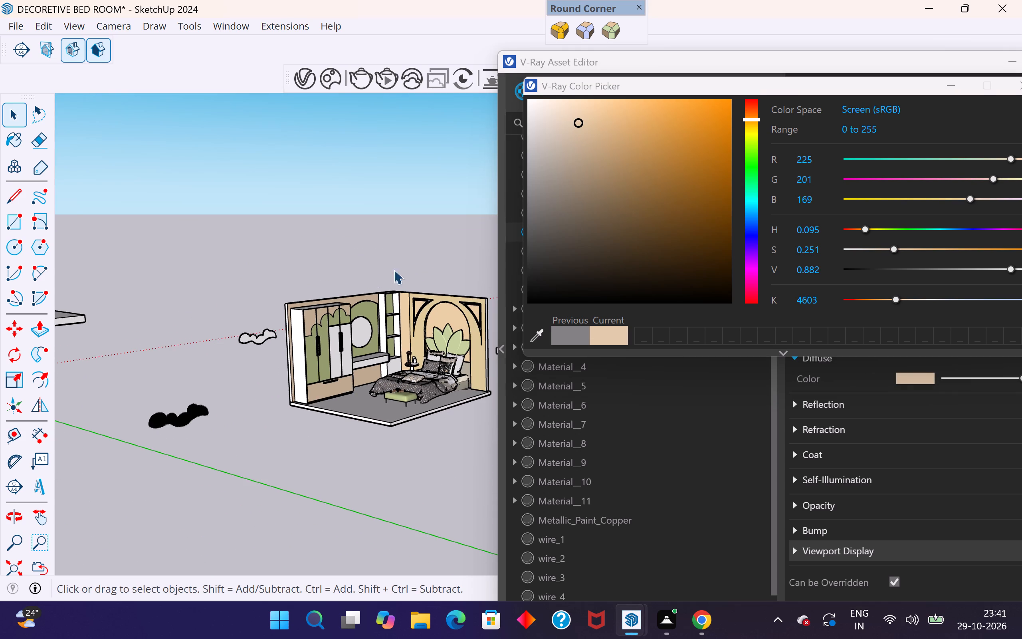
scroll(360, 300, down, 9)
middle_drag(163, 272, 71, 325)
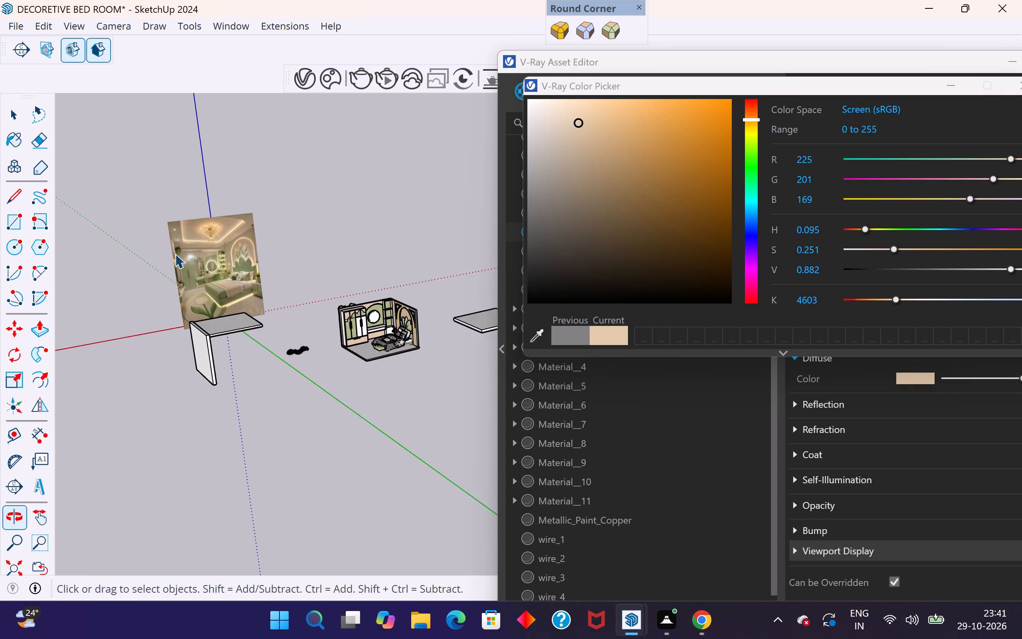
scroll(188, 237, up, 15)
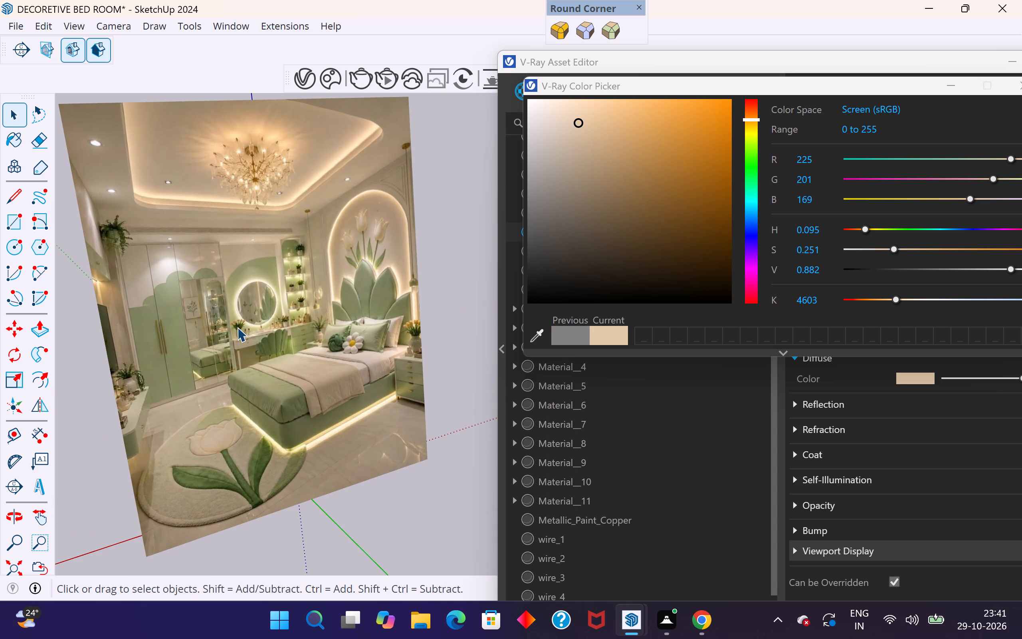
key(ctrl+z)
Store the current beige cubod wall colour as a swatch in the colour picker.
click(616, 339)
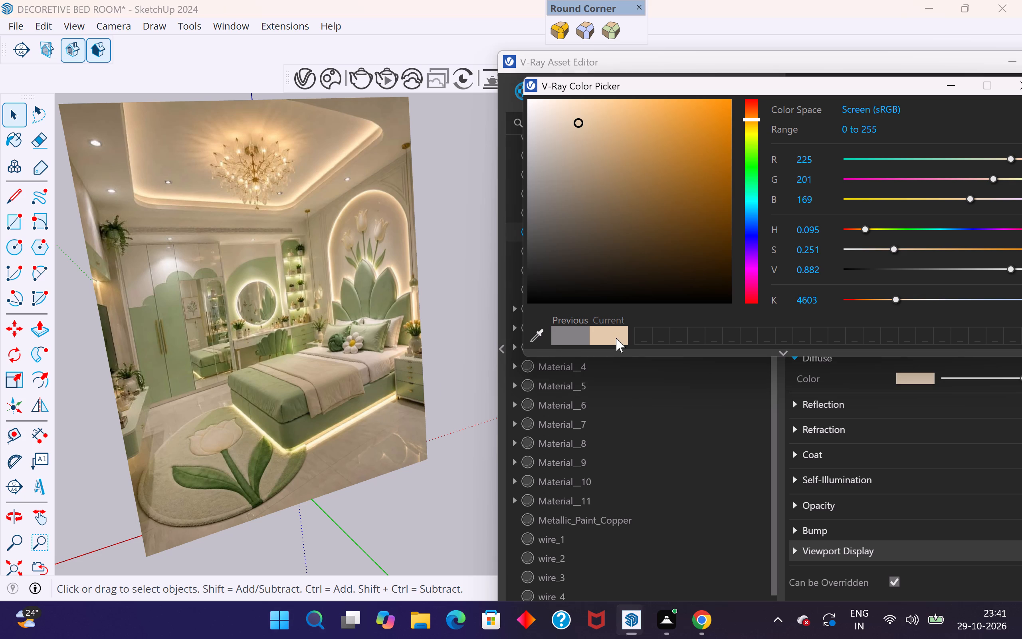
scroll(592, 445, down, 2)
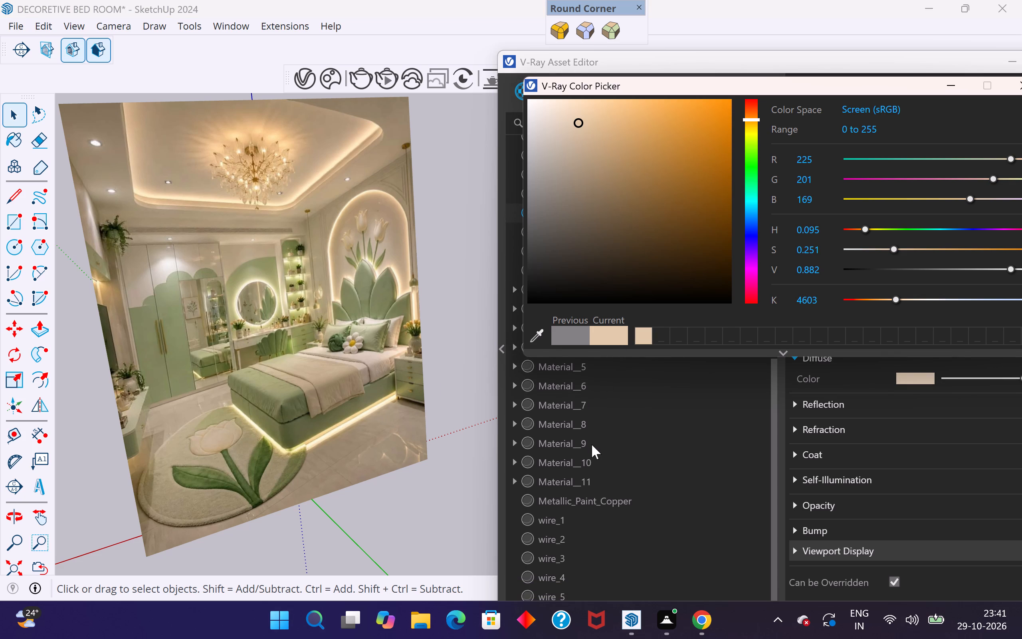
scroll(592, 445, up, 3)
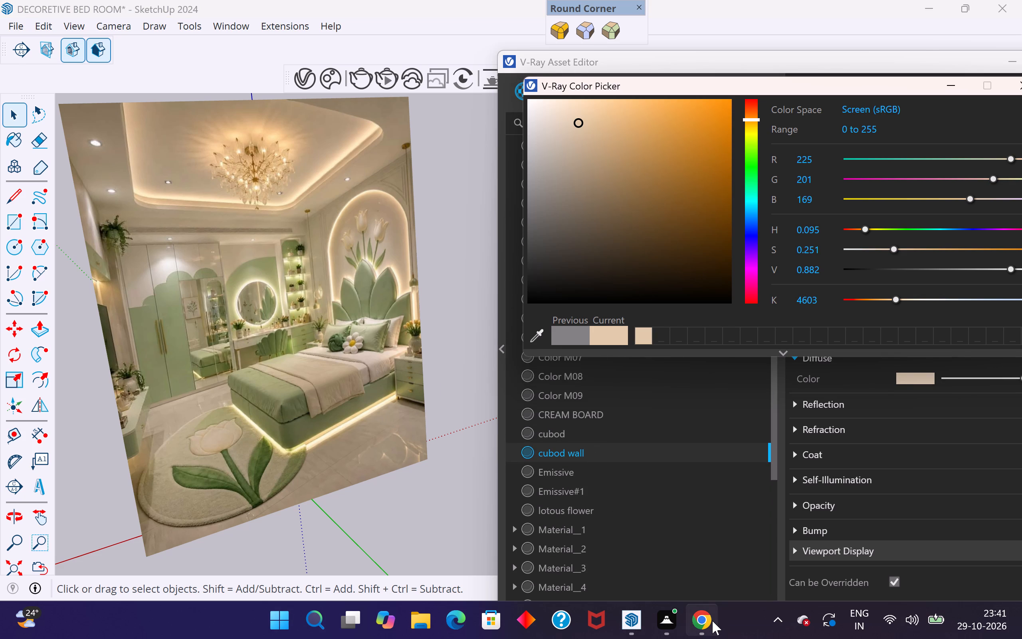
Switch to Chrome and sample the off-white wardrobe door colour, RGB 240, 240, 232, from the reference bedroom image.
click(710, 619)
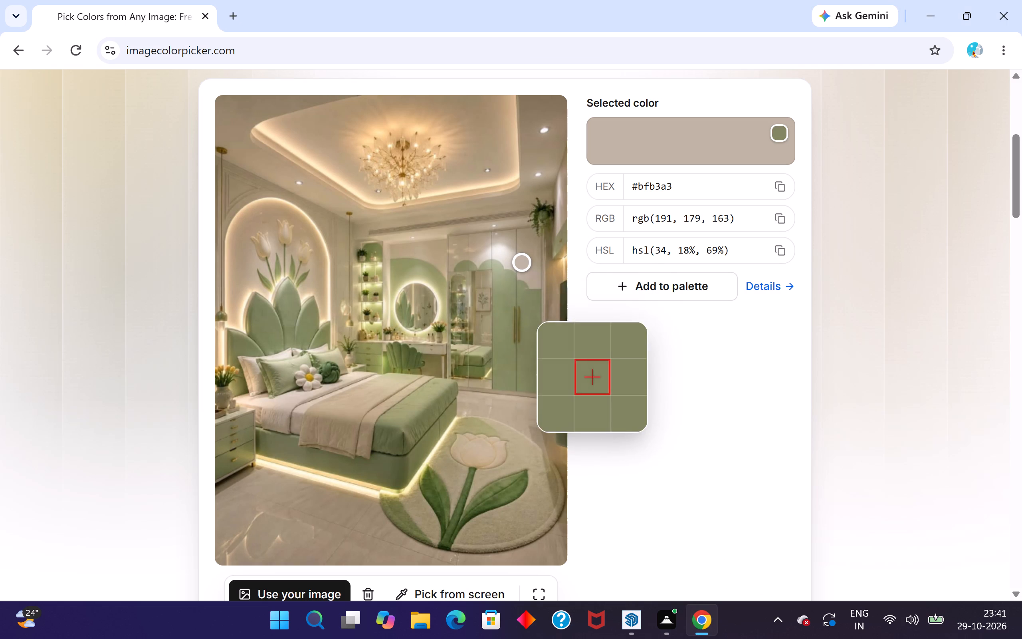
scroll(521, 263, up, 4)
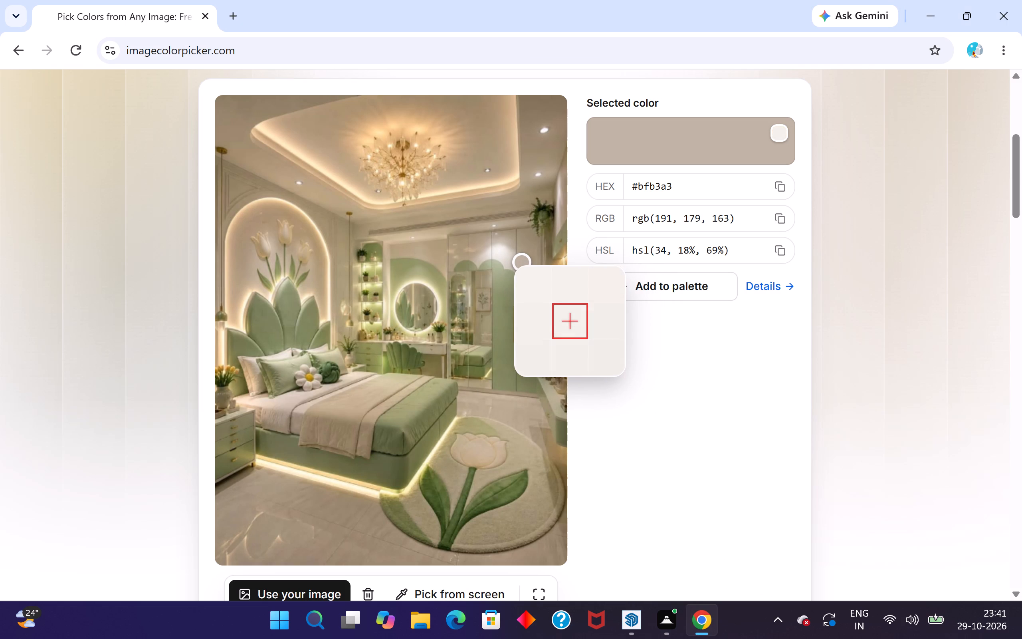
click(502, 254)
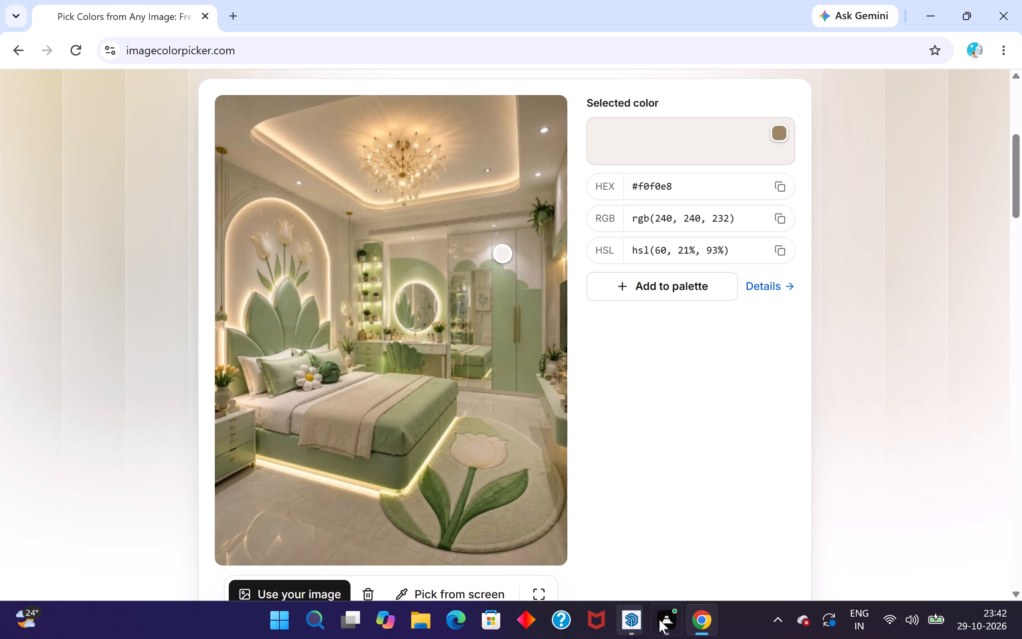
Return to the V-Ray Asset Editor and set the cubod wall diffuse colour's red and green values to 240.
click(643, 626)
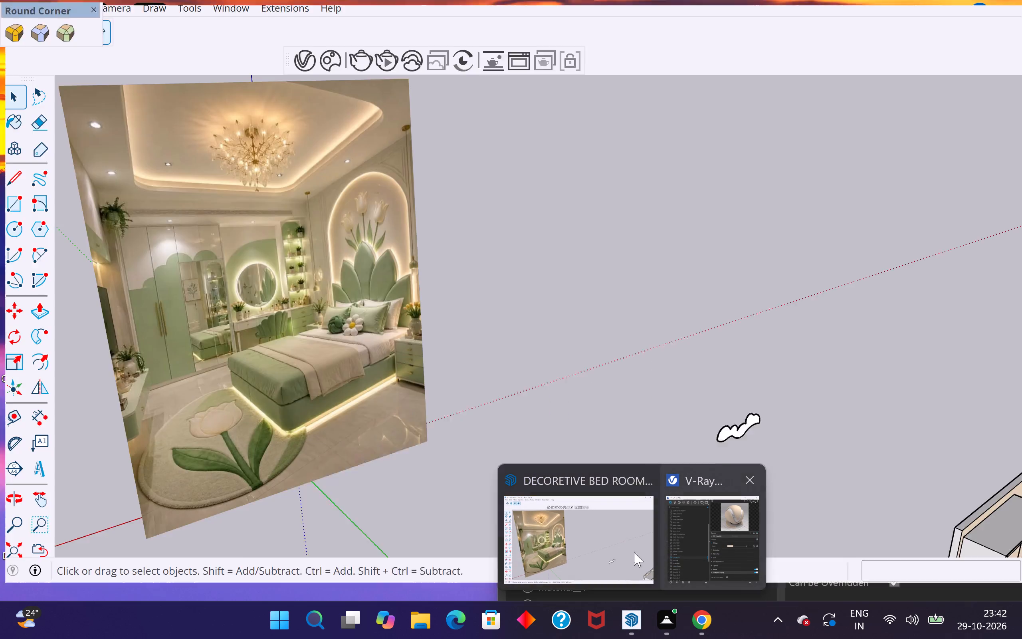
click(696, 534)
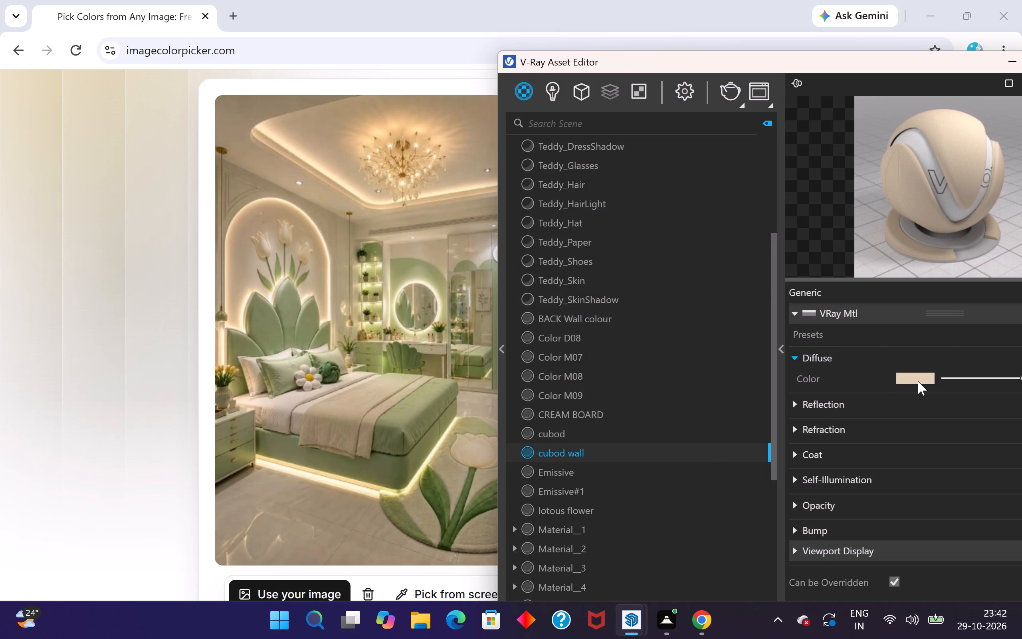
click(918, 381)
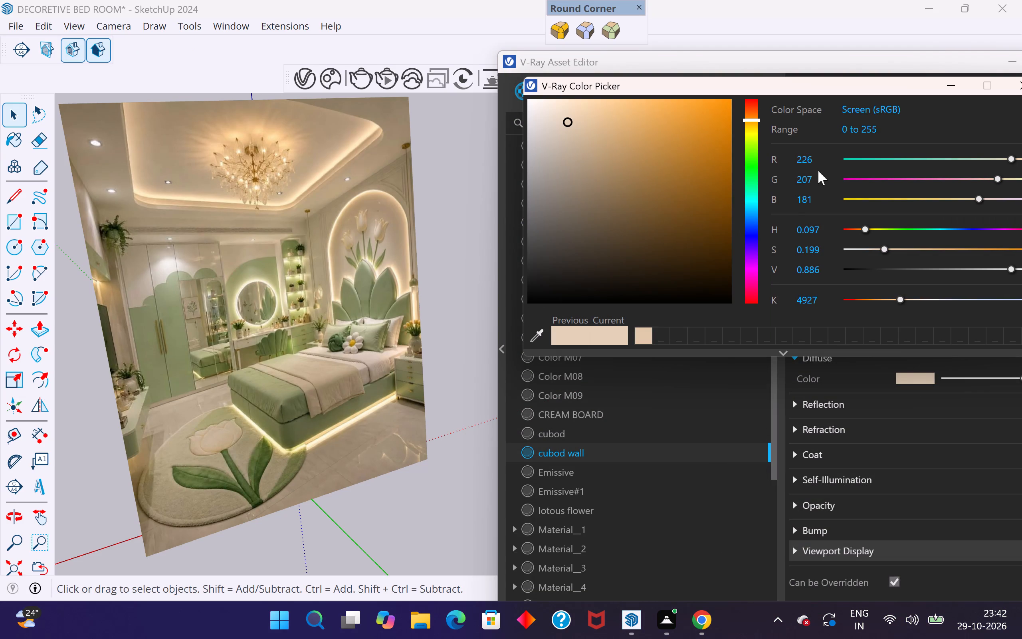
click(818, 165)
key(BackSpace)
key(BackSpace)
text(40)
click(821, 176)
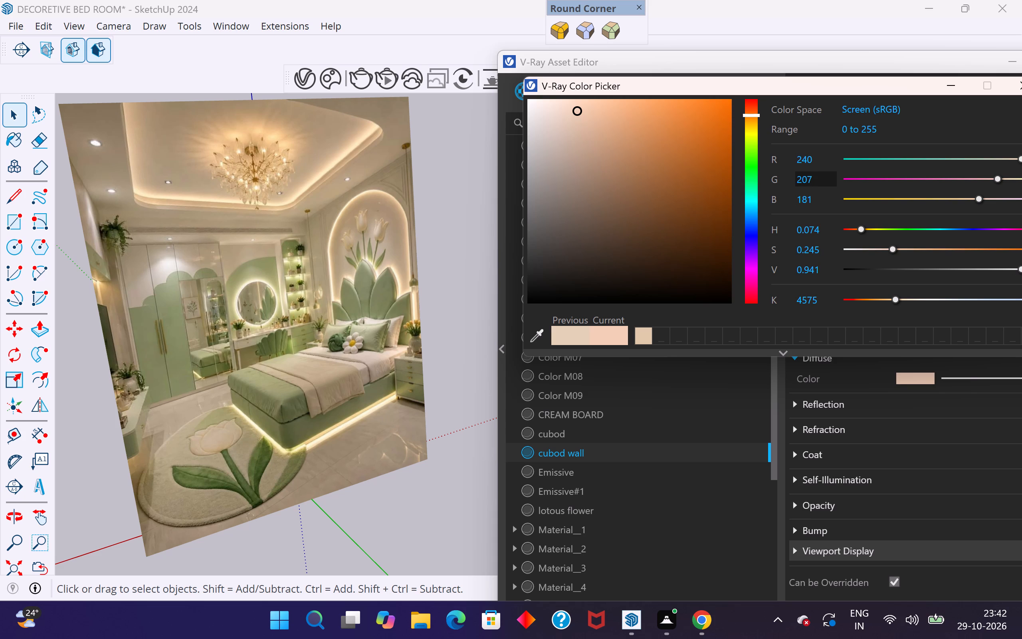
key(BackSpace)
key(BackSpace)
text(40)
Set the cubod wall diffuse colour's blue value to 232.
click(824, 204)
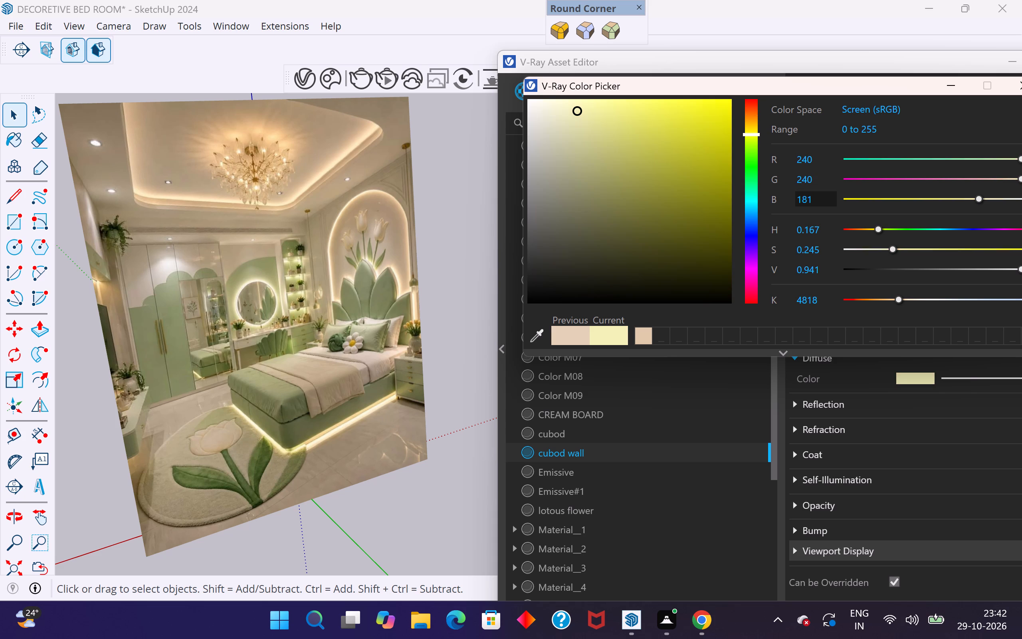
text(232)
key(BackSpace)
key(BackSpace)
key(BackSpace)
key(BackSpace)
key(BackSpace)
key(BackSpace)
key(BackSpace)
key(BackSpace)
key(BackSpace)
key(BackSpace)
key(BackSpace)
key(BackSpace)
key(BackSpace)
key(BackSpace)
text(232)
key(Return)
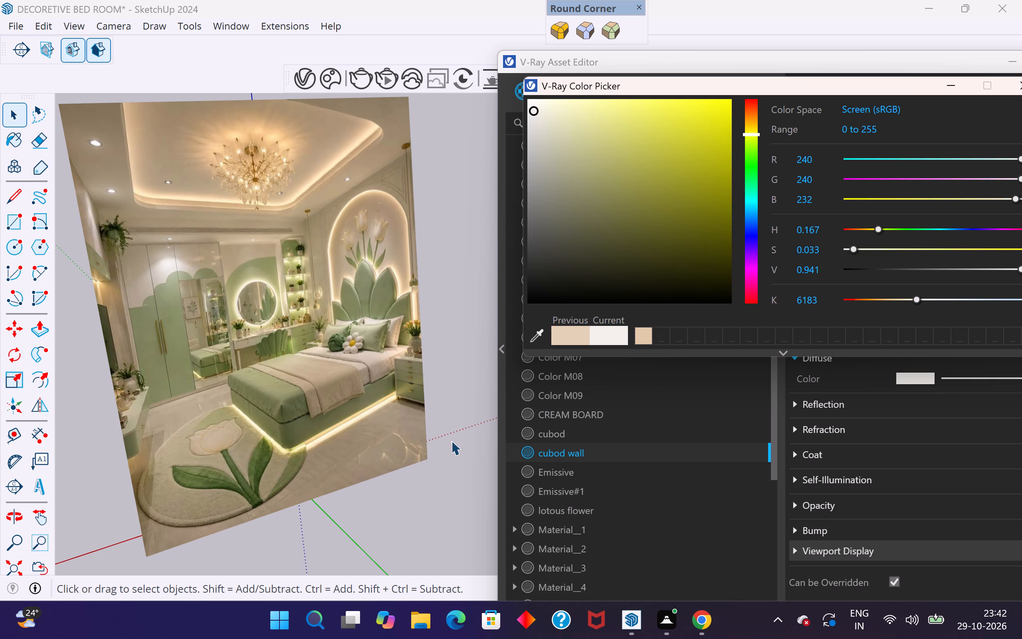
Try to apply the cubod wall material to the current selection.
click(582, 454)
right_click(582, 454)
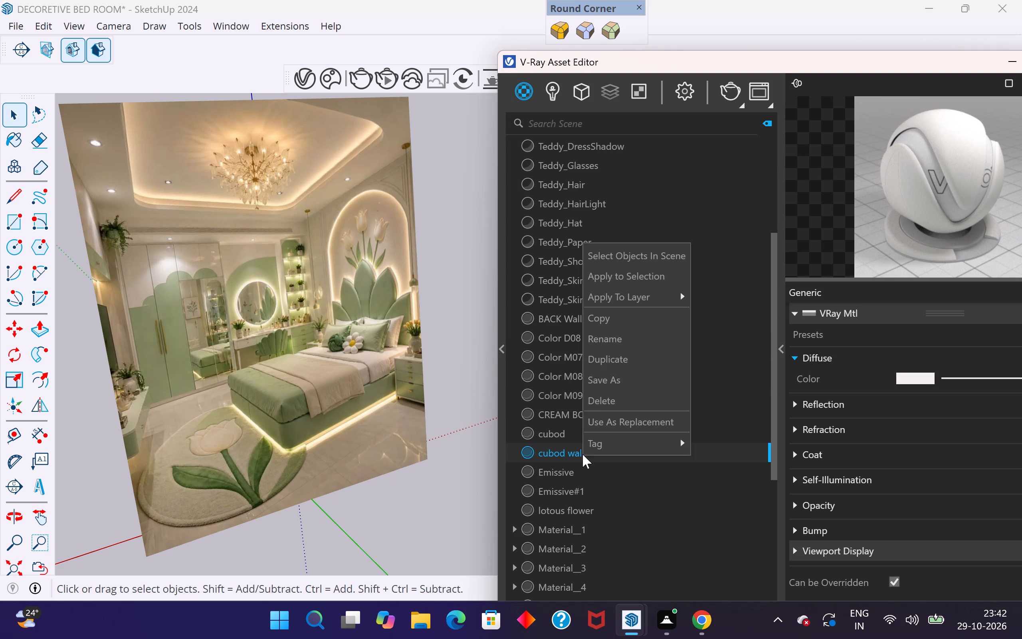
click(640, 278)
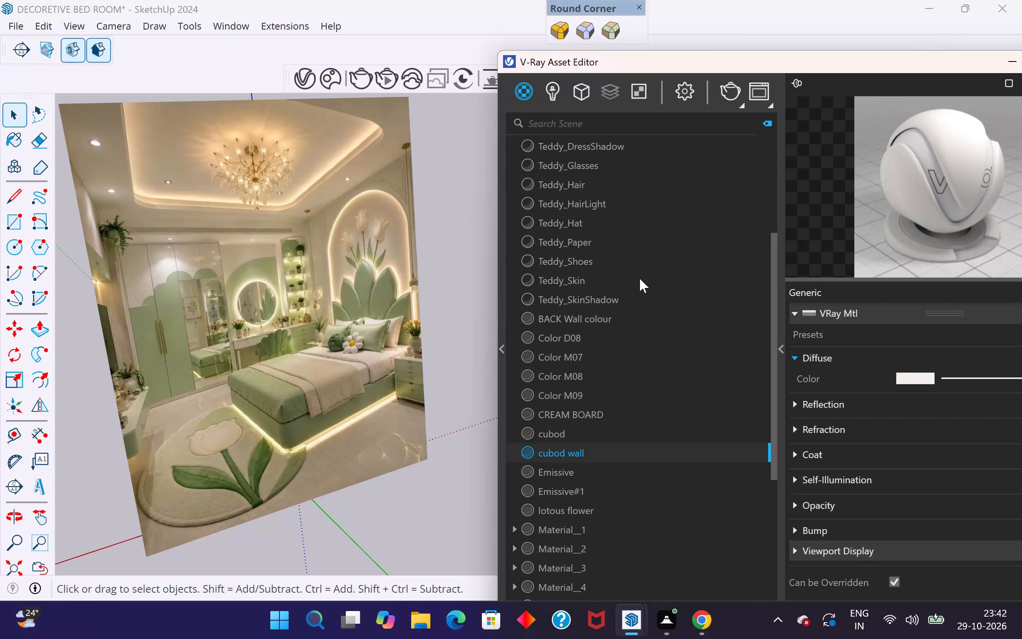
Reopen the cubod wall diffuse colour, and close the colour picker and the V-Ray Asset Editor.
drag(682, 63, 594, 66)
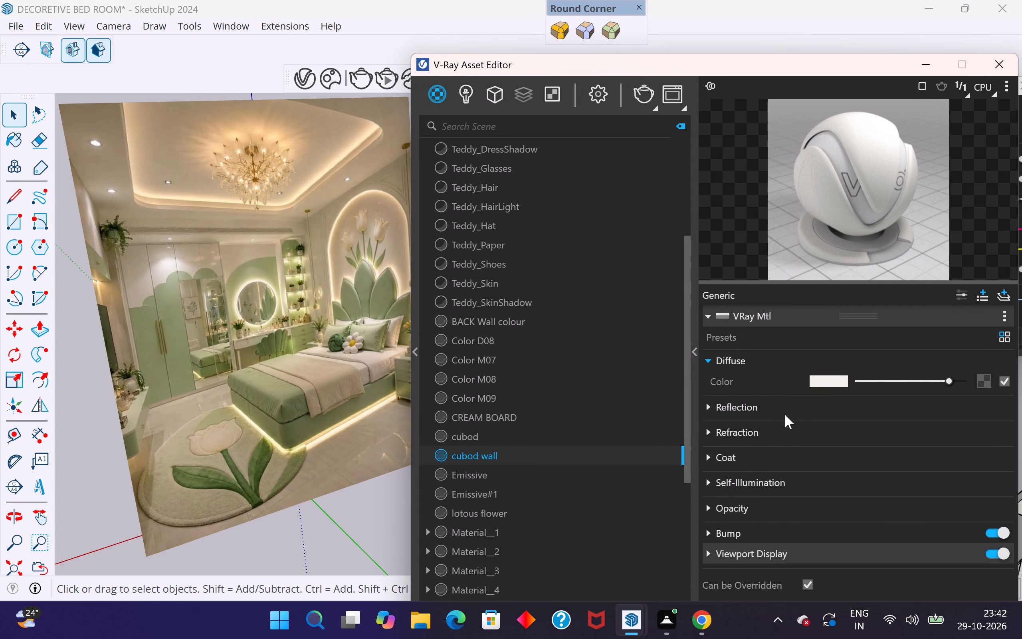
right_click(561, 457)
click(820, 383)
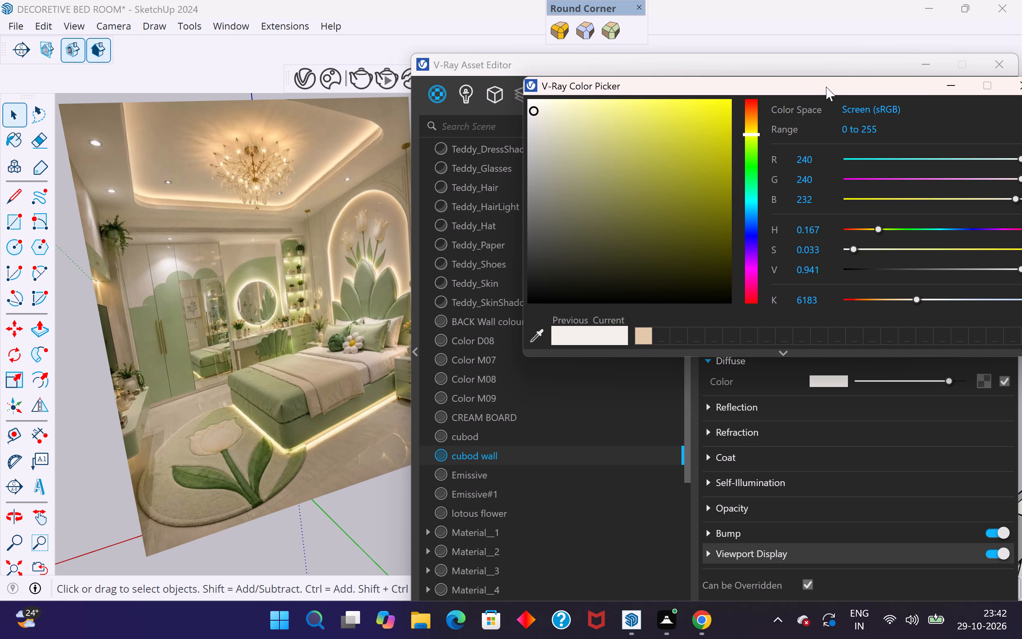
drag(826, 87, 677, 93)
click(875, 92)
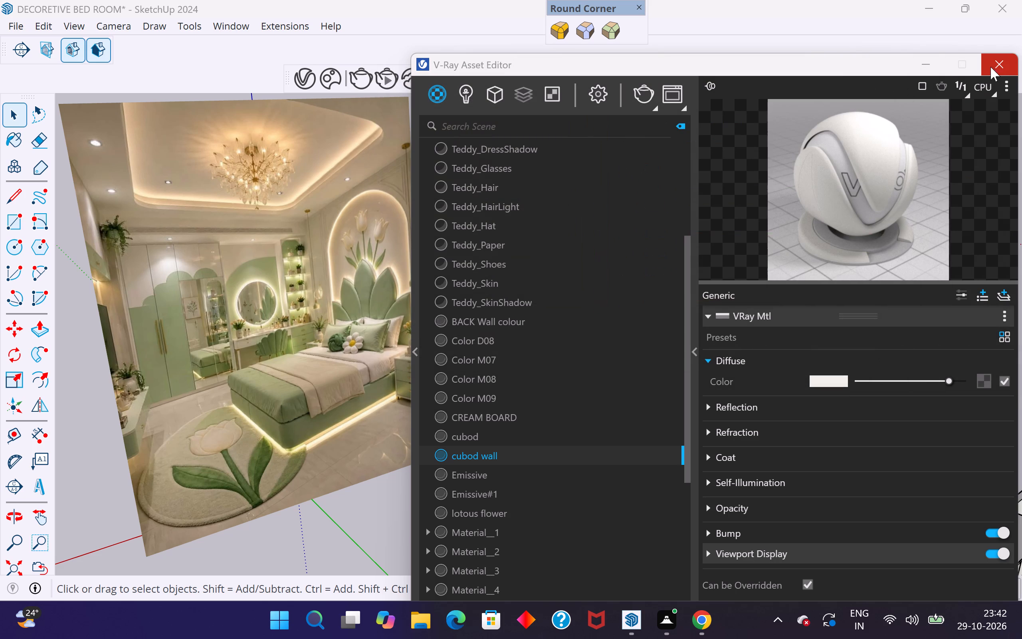
click(1004, 65)
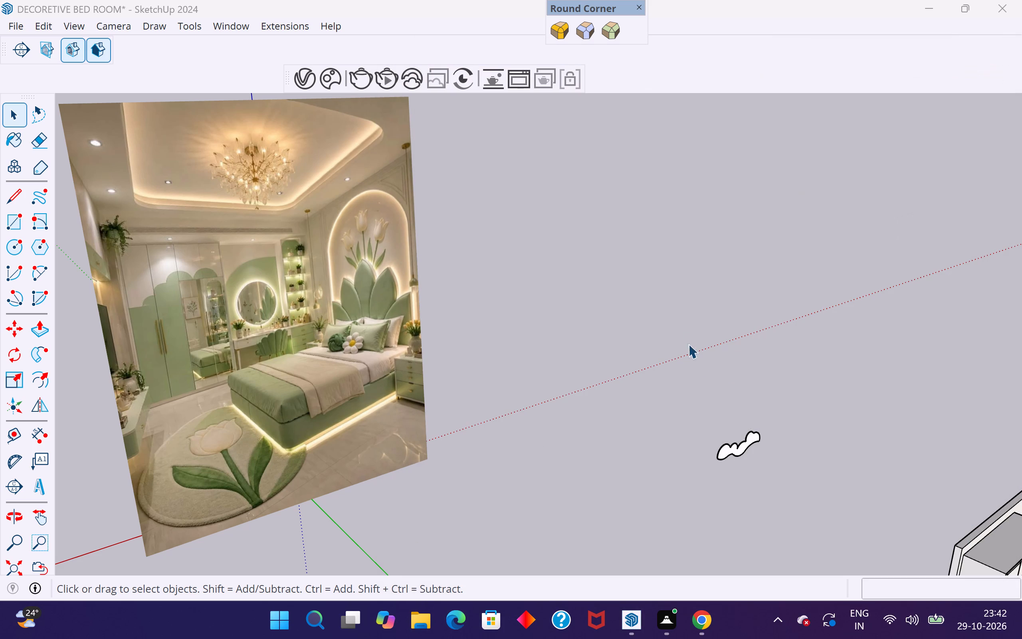
Examine the bedroom's wardrobe doors, dressing wall and shelf unit against the reference image.
scroll(629, 315, down, 9)
scroll(848, 417, up, 7)
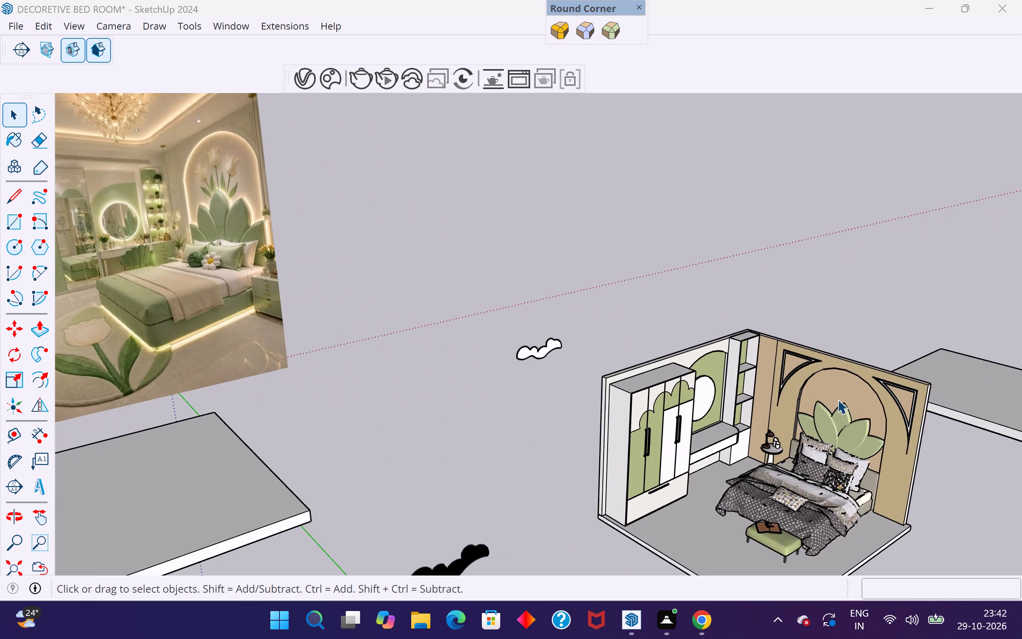
scroll(838, 399, up, 2)
middle_drag(820, 389, 714, 324)
scroll(734, 359, down, 2)
middle_drag(733, 378, 730, 390)
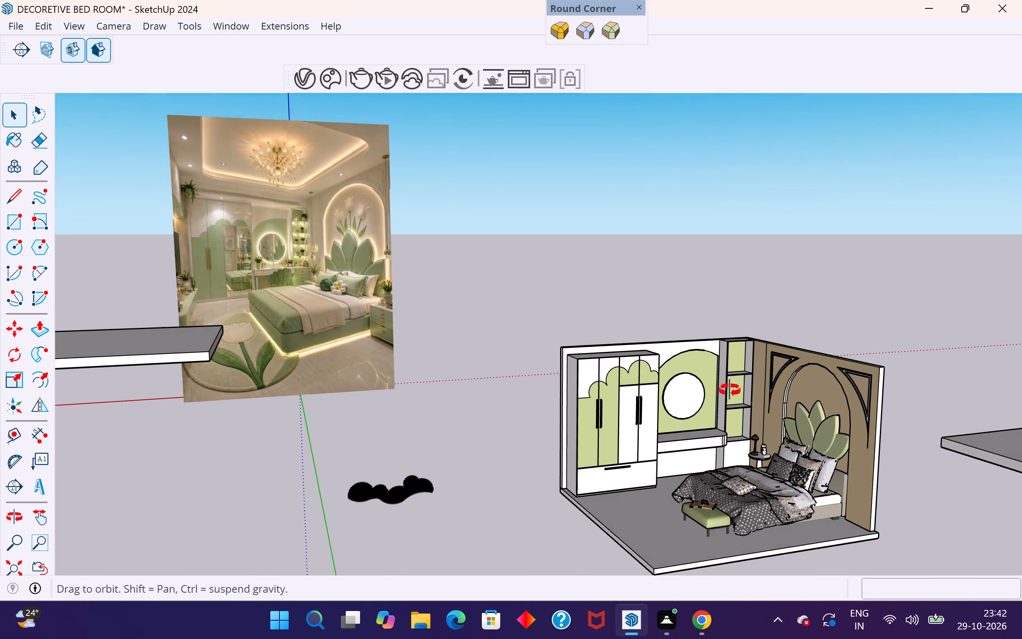
middle_drag(730, 390, 723, 408)
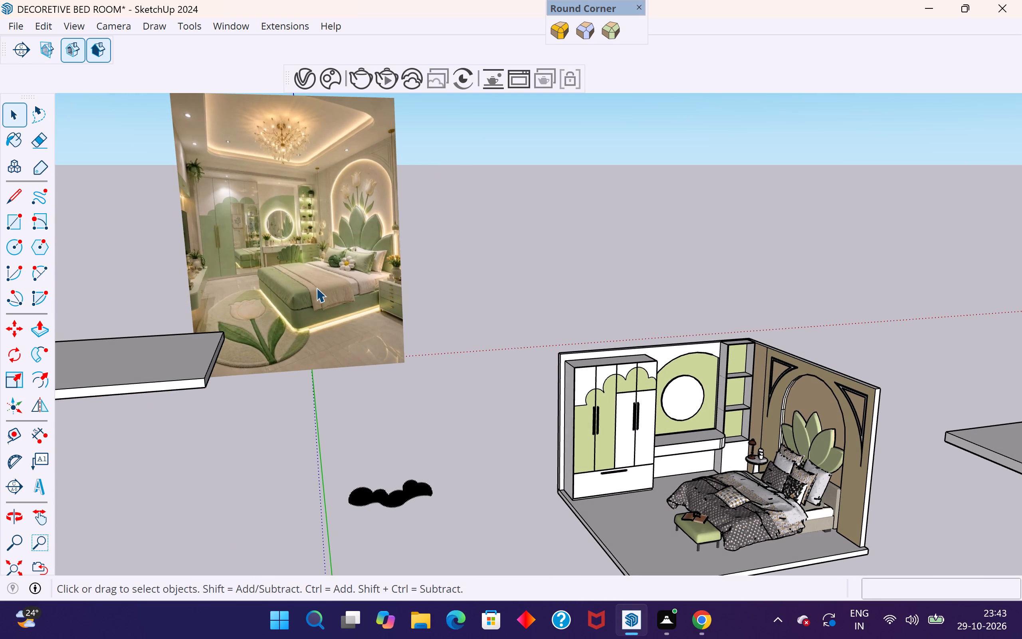
scroll(636, 389, up, 2)
scroll(568, 399, up, 2)
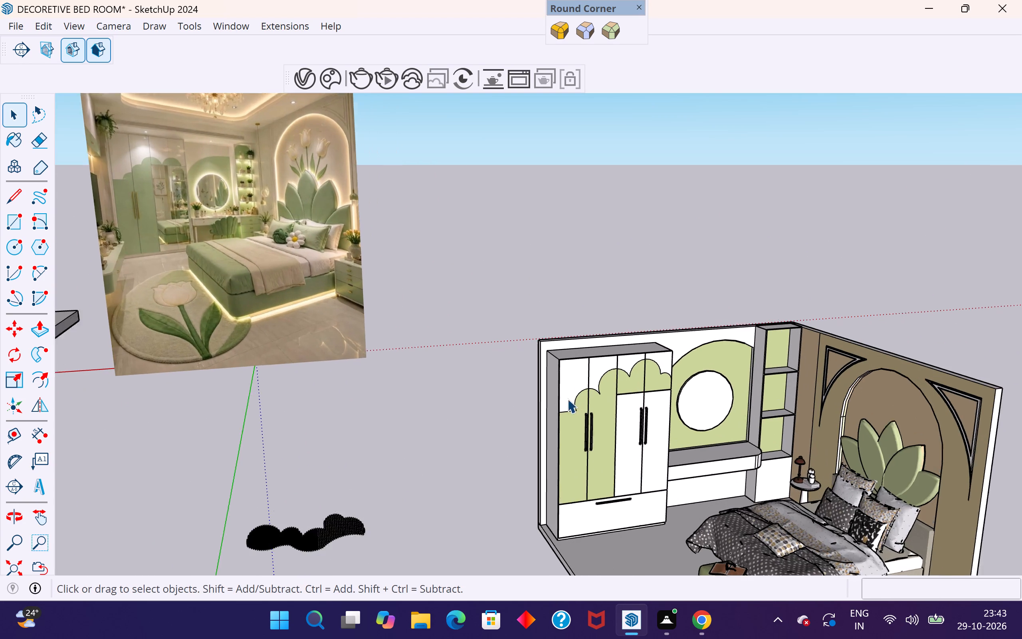
scroll(567, 399, up, 1)
click(569, 382)
scroll(727, 342, up, 8)
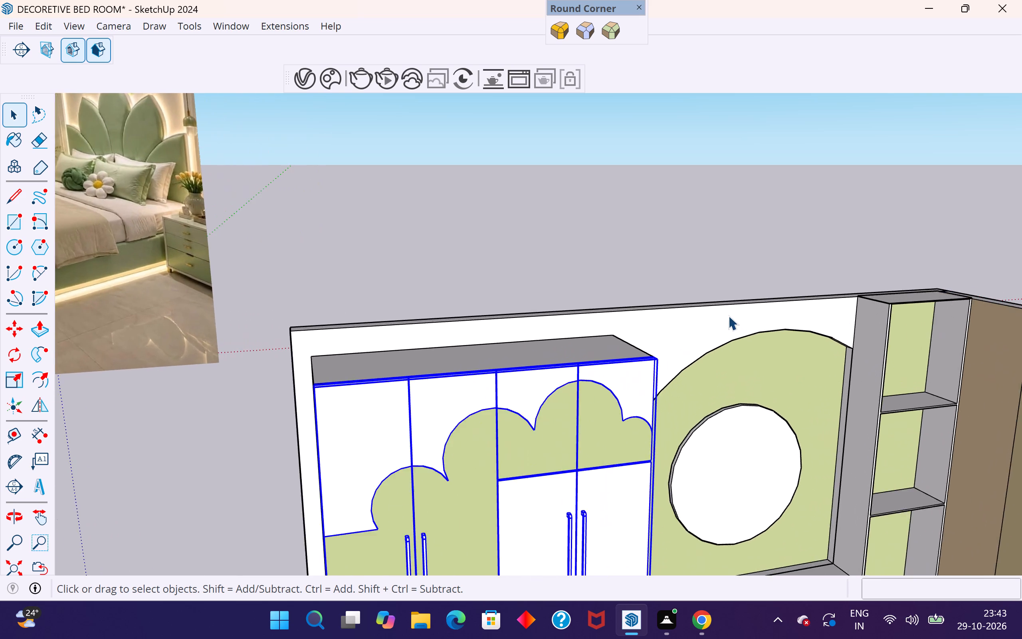
scroll(728, 316, up, 4)
scroll(727, 327, down, 13)
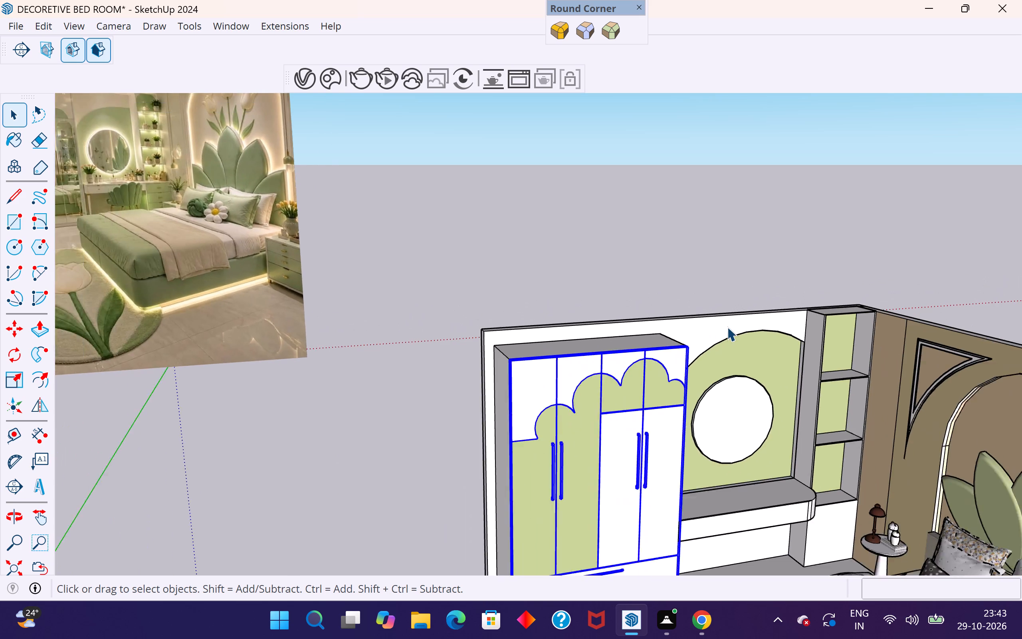
scroll(552, 320, down, 3)
scroll(704, 437, up, 3)
middle_drag(705, 426, 660, 510)
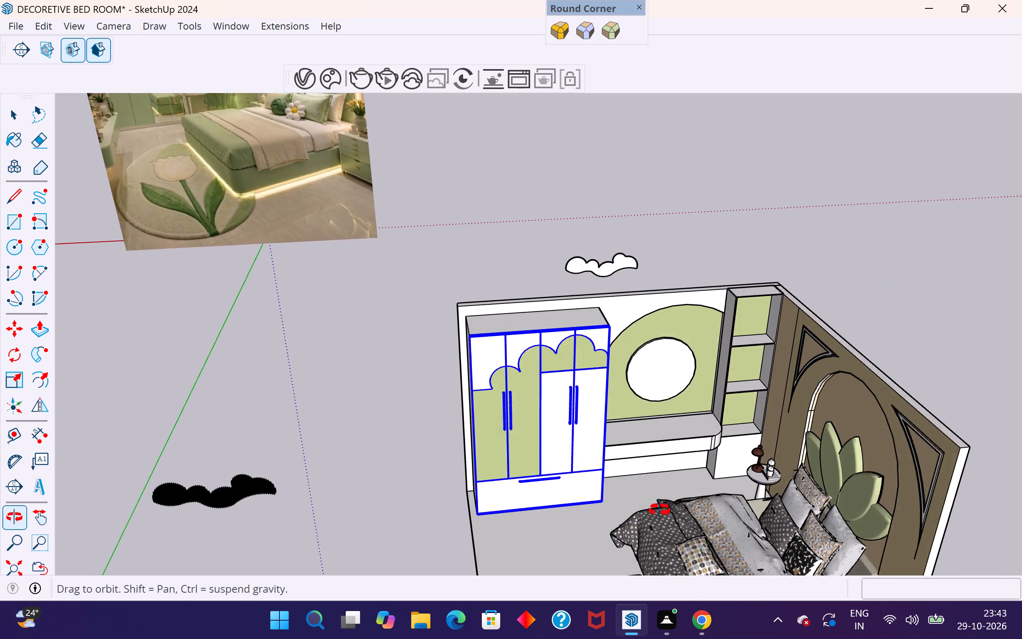
middle_drag(660, 510, 691, 396)
Examine the white front face at the base of the shelf unit and its connected frame beside the dressing counter.
click(745, 450)
middle_drag(743, 439, 723, 482)
scroll(726, 480, up, 7)
middle_drag(755, 437, 769, 440)
scroll(760, 460, up, 1)
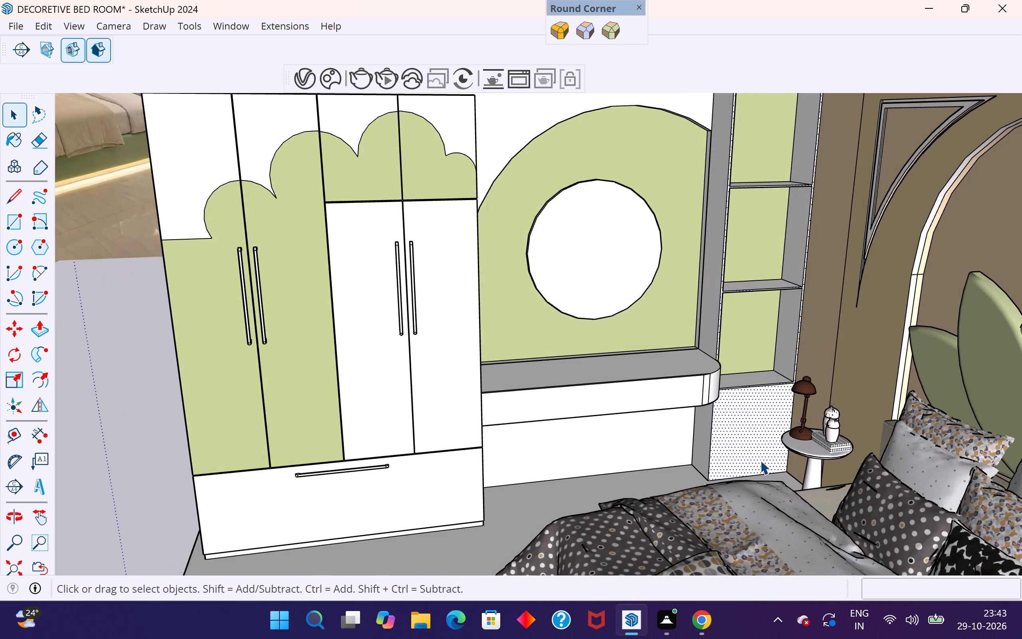
scroll(760, 460, up, 2)
scroll(742, 363, up, 11)
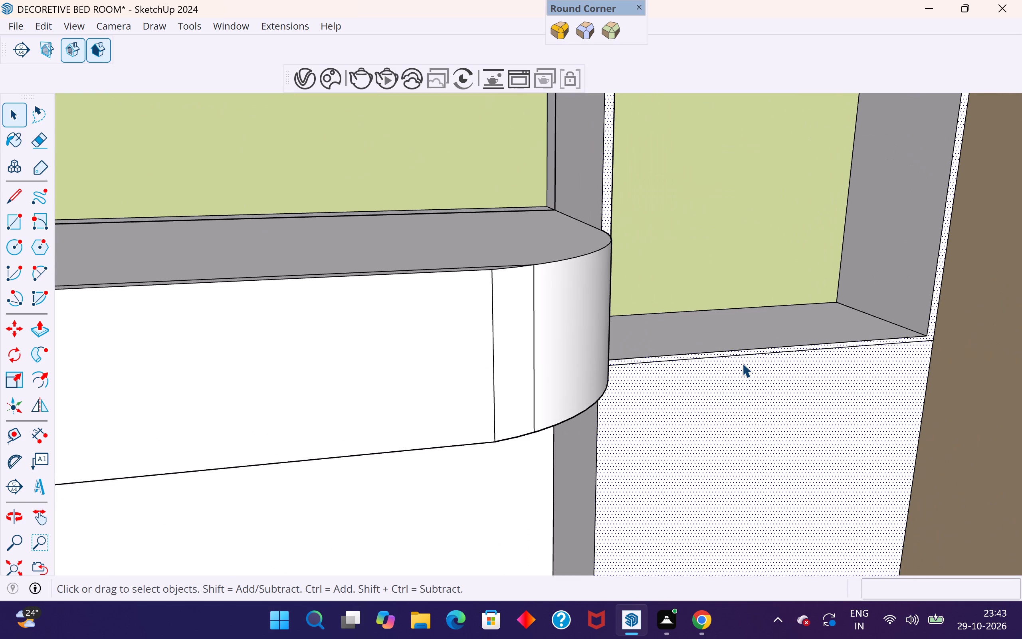
scroll(808, 215, down, 4)
scroll(771, 320, down, 3)
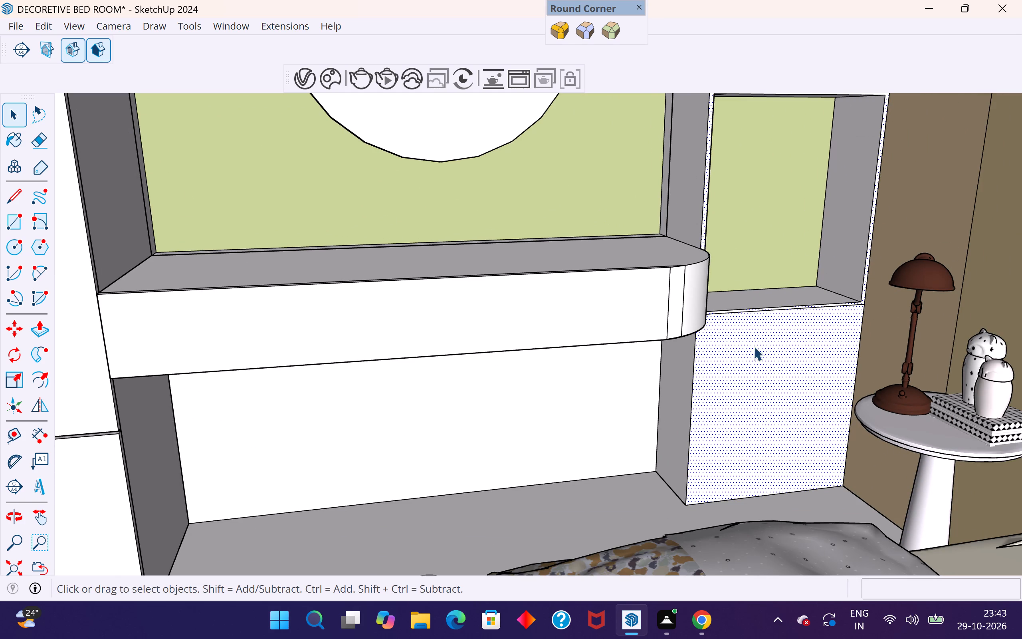
click(650, 502)
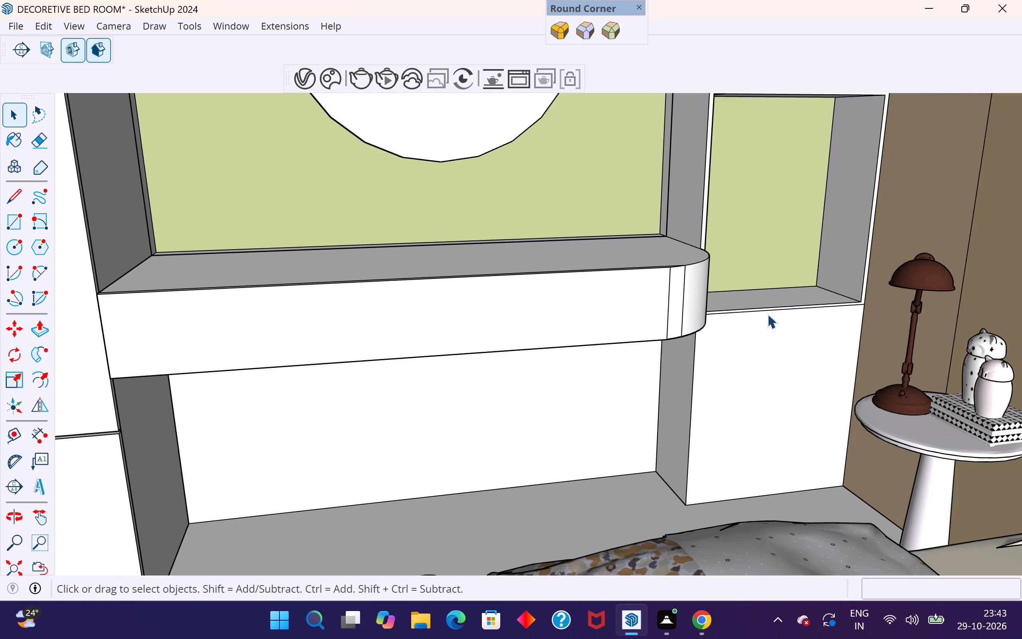
Delete the long lower edge of the thin strip beneath the shelf unit's lowest opening.
click(774, 309)
scroll(778, 310, up, 4)
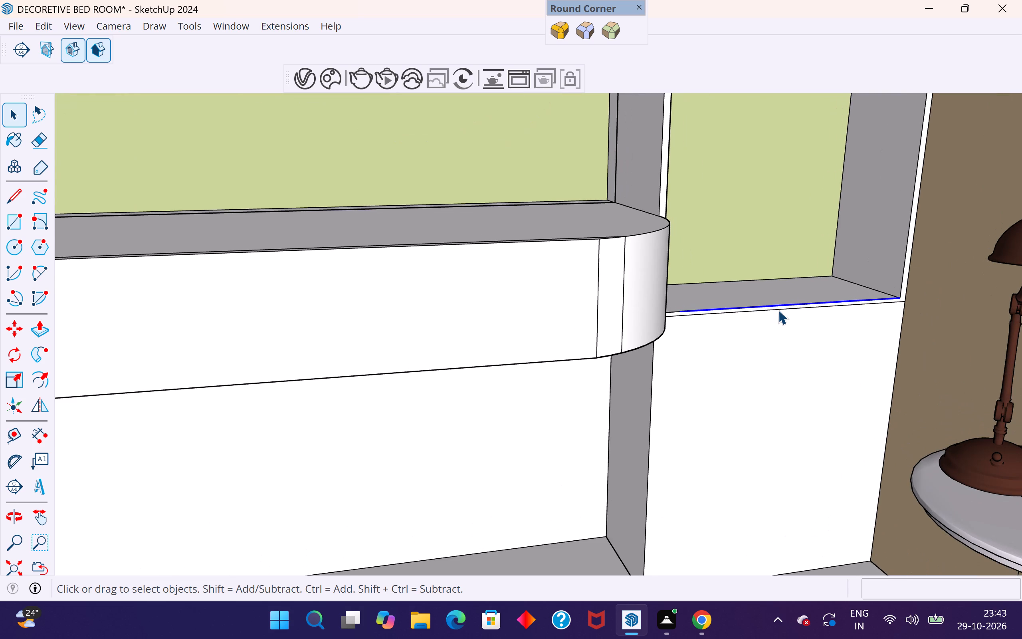
click(778, 310)
scroll(848, 299, up, 1)
middle_drag(848, 299, 740, 305)
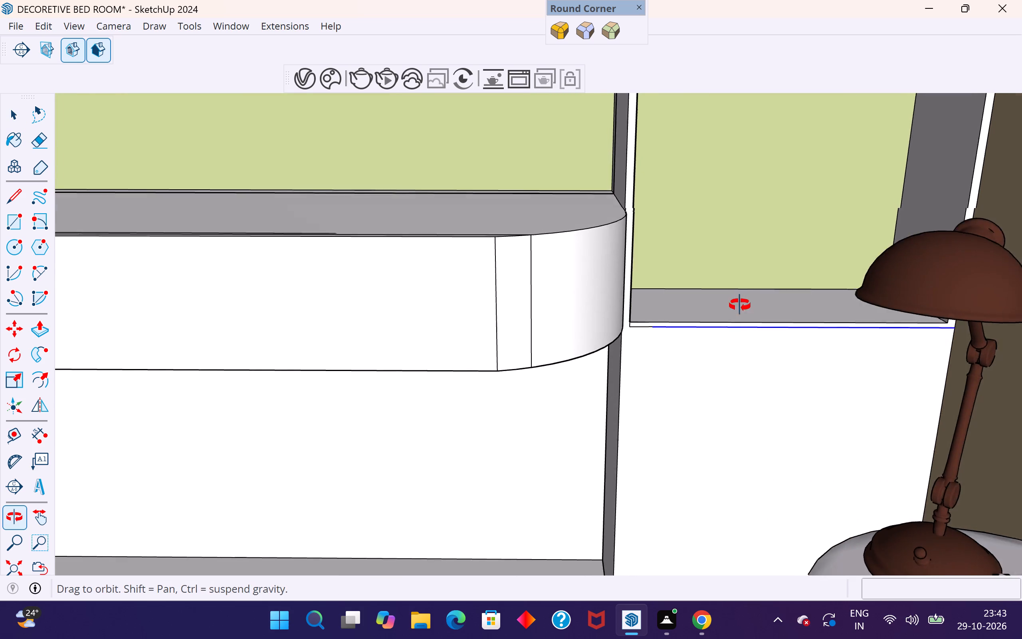
middle_drag(740, 305, 740, 299)
scroll(606, 332, up, 7)
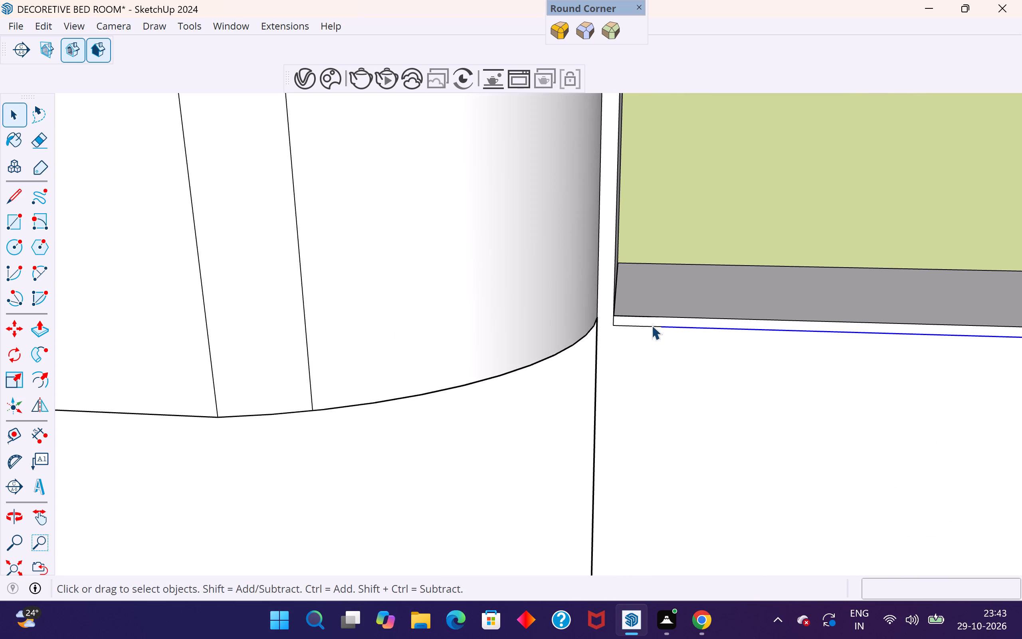
scroll(657, 327, up, 12)
middle_drag(664, 330, 665, 350)
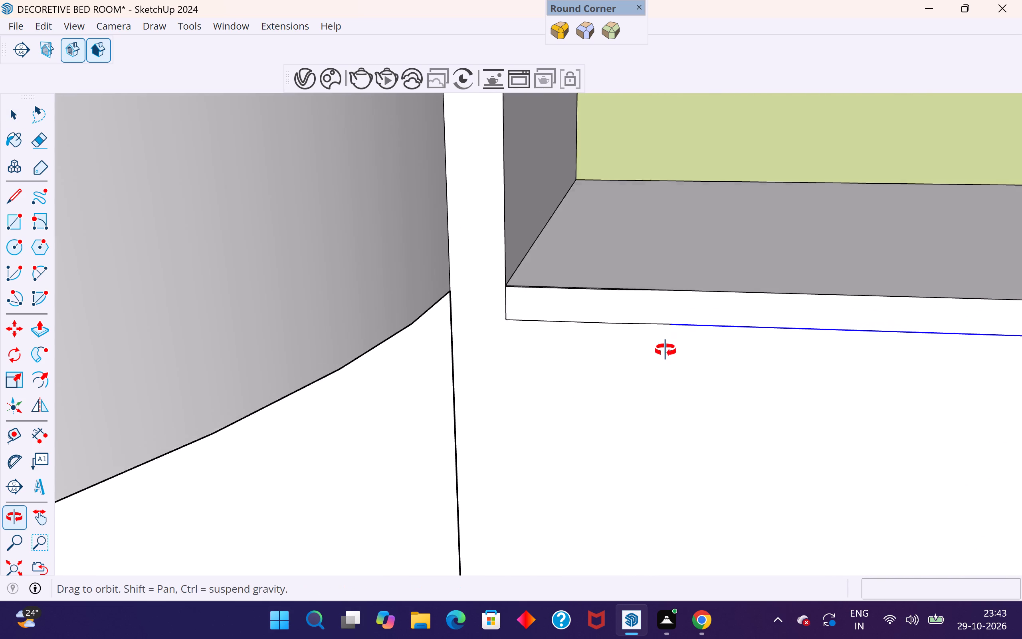
middle_drag(665, 350, 679, 403)
scroll(669, 328, up, 4)
key(Delete)
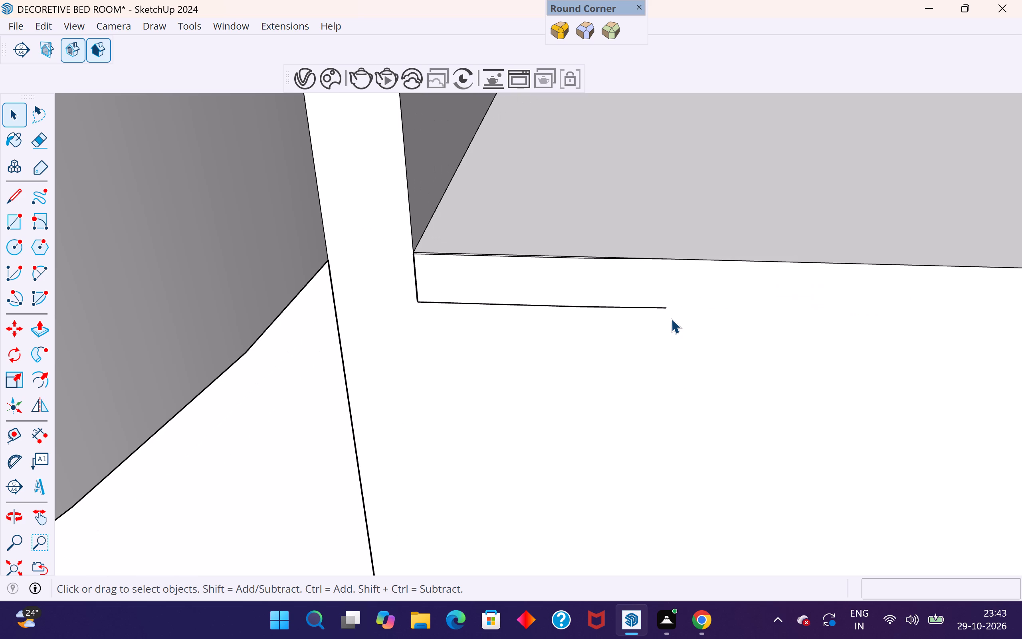
Draw a horizontal line about 2 ft long from the leftover edge stub beneath the shelf's lowest opening toward its bedside end.
scroll(532, 388, down, 16)
scroll(462, 387, down, 7)
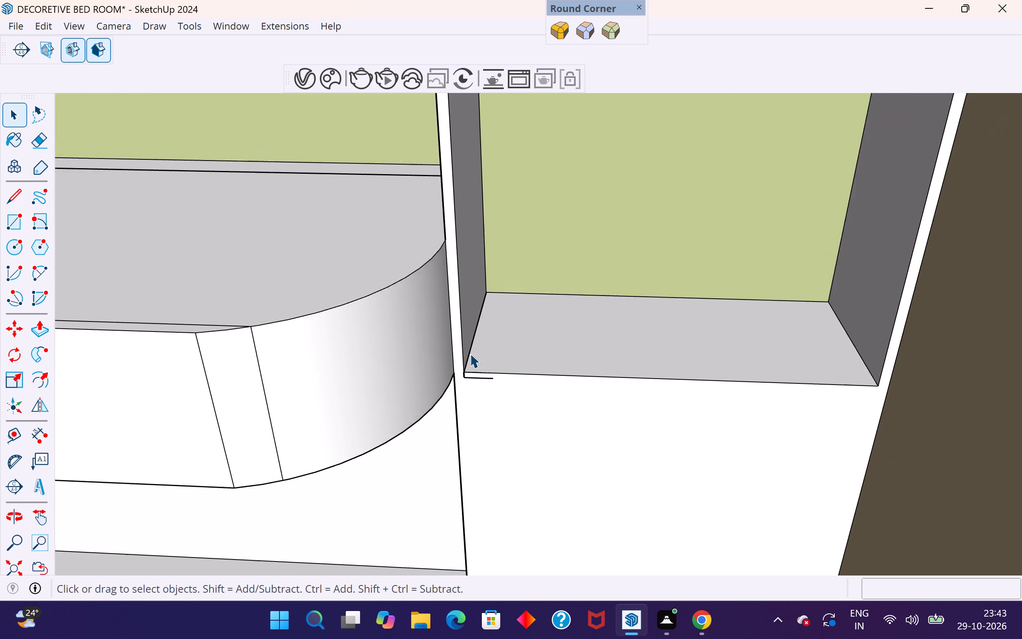
scroll(470, 353, down, 2)
middle_drag(498, 383, 517, 385)
click(13, 196)
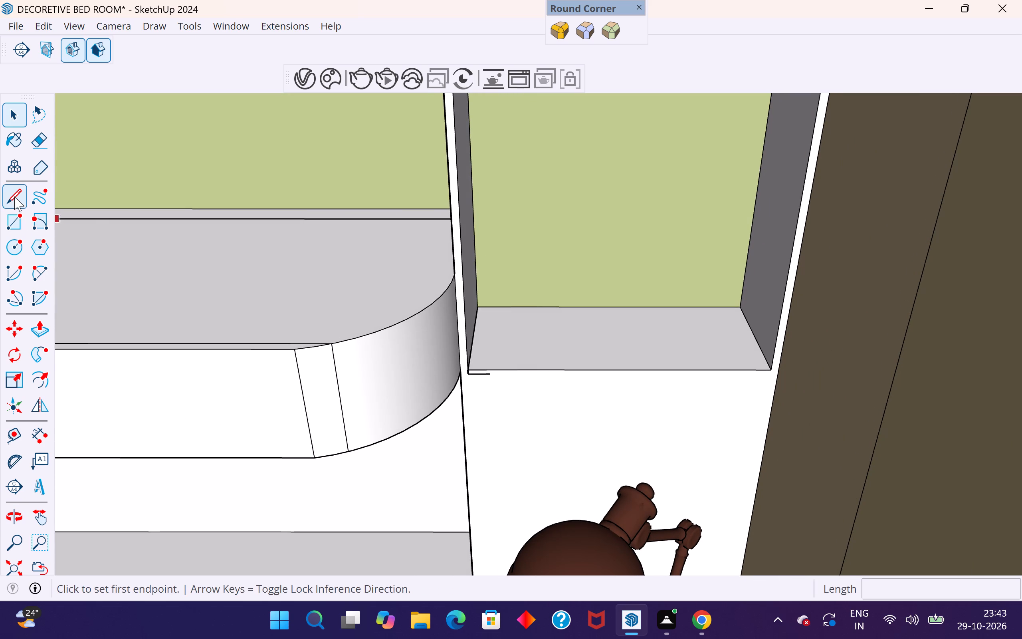
click(490, 375)
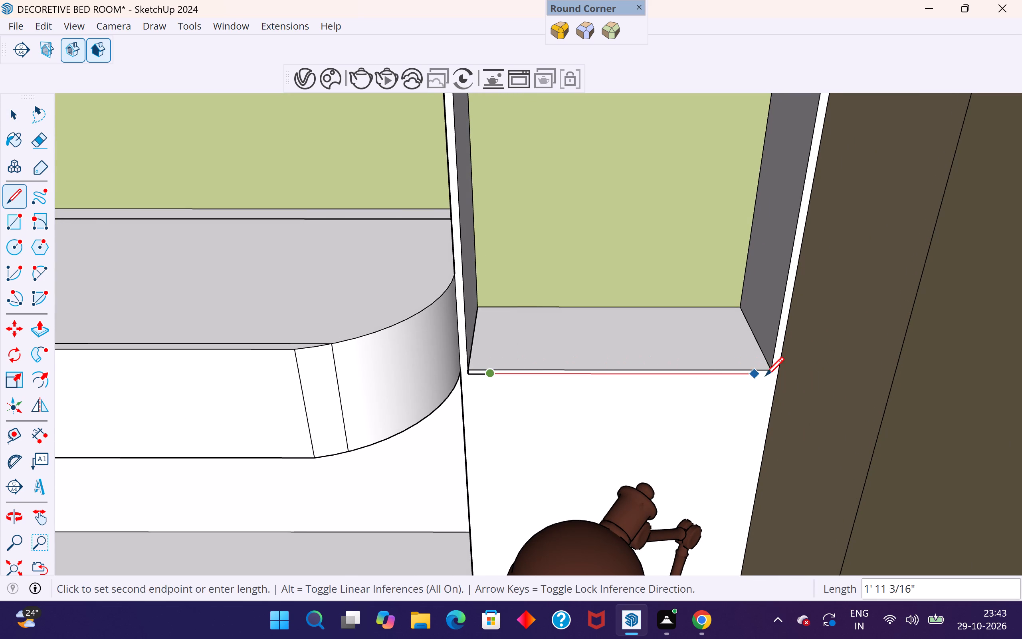
scroll(774, 375, up, 3)
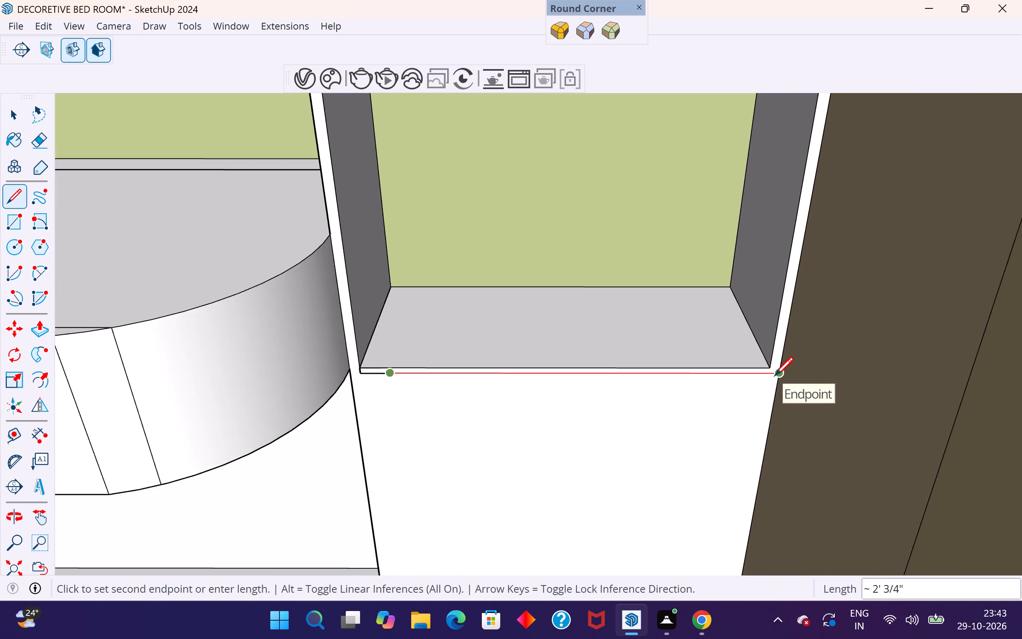
click(771, 375)
scroll(770, 368, up, 4)
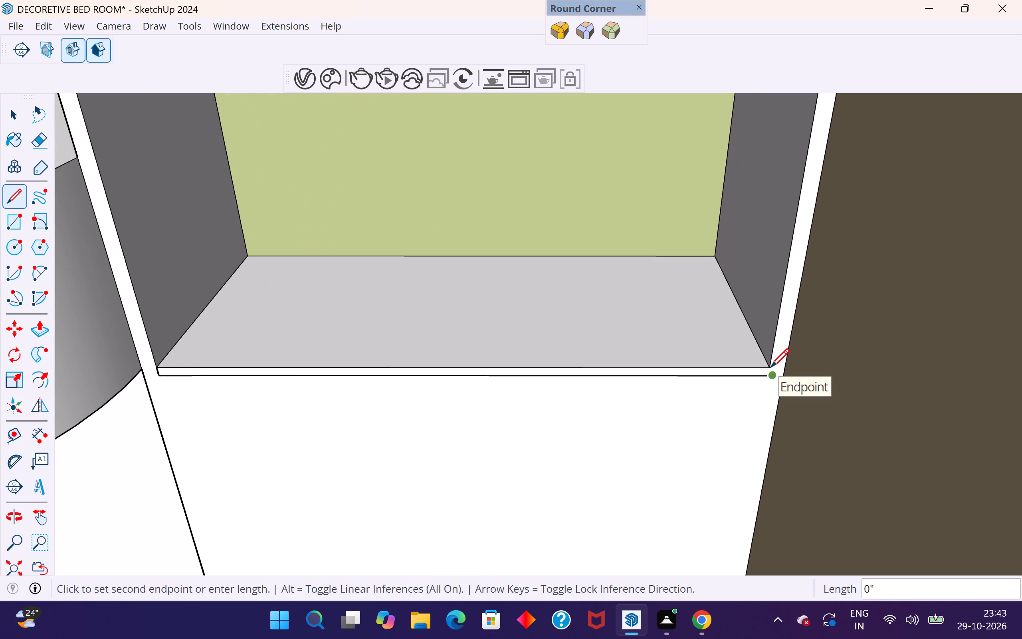
key(Escape)
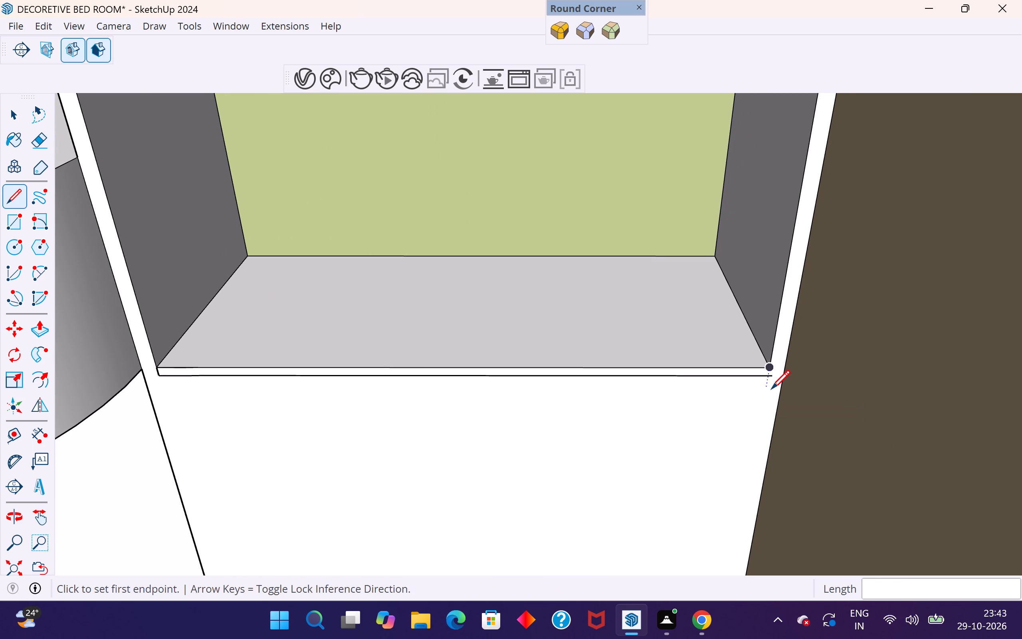
Draw a short line about 11/16" long down from the opening's bedside bottom corner, across the new horizontal line.
middle_drag(771, 389, 806, 373)
click(3, 116)
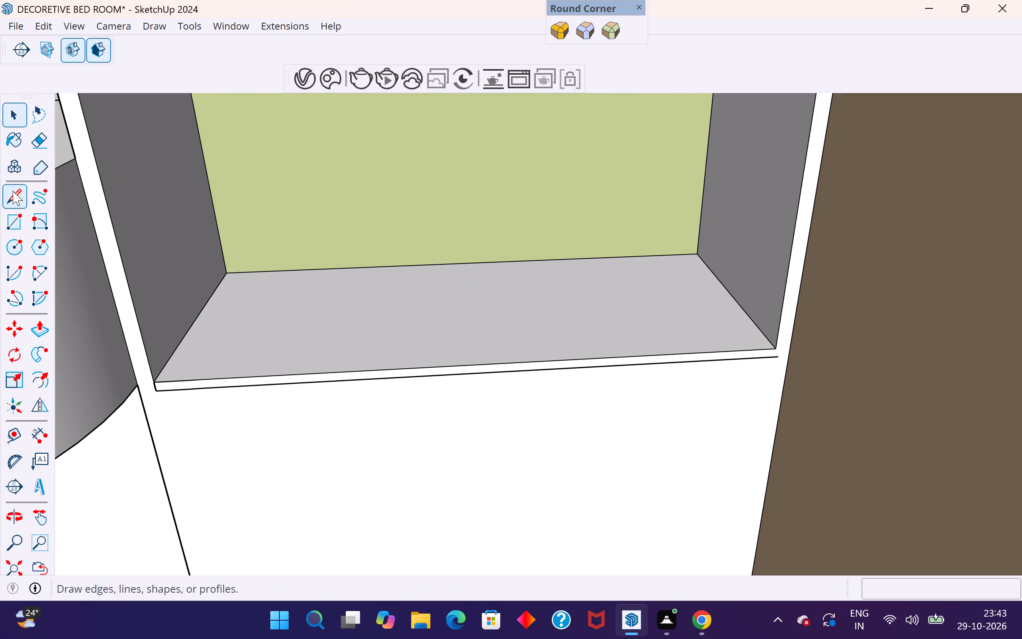
click(13, 191)
scroll(768, 381, up, 3)
middle_drag(776, 367, 783, 338)
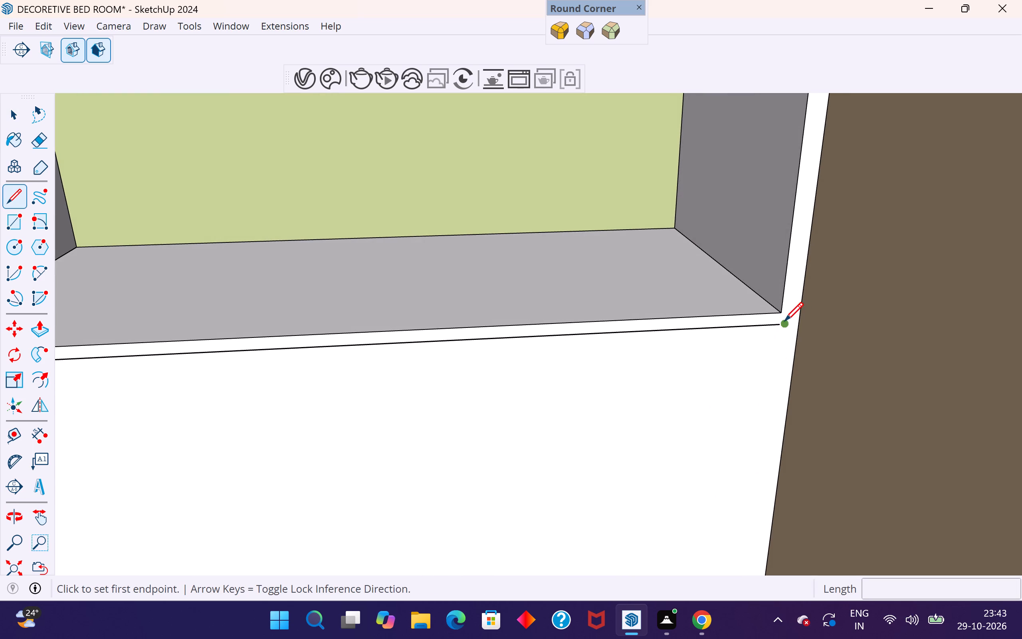
scroll(780, 318, up, 6)
click(781, 309)
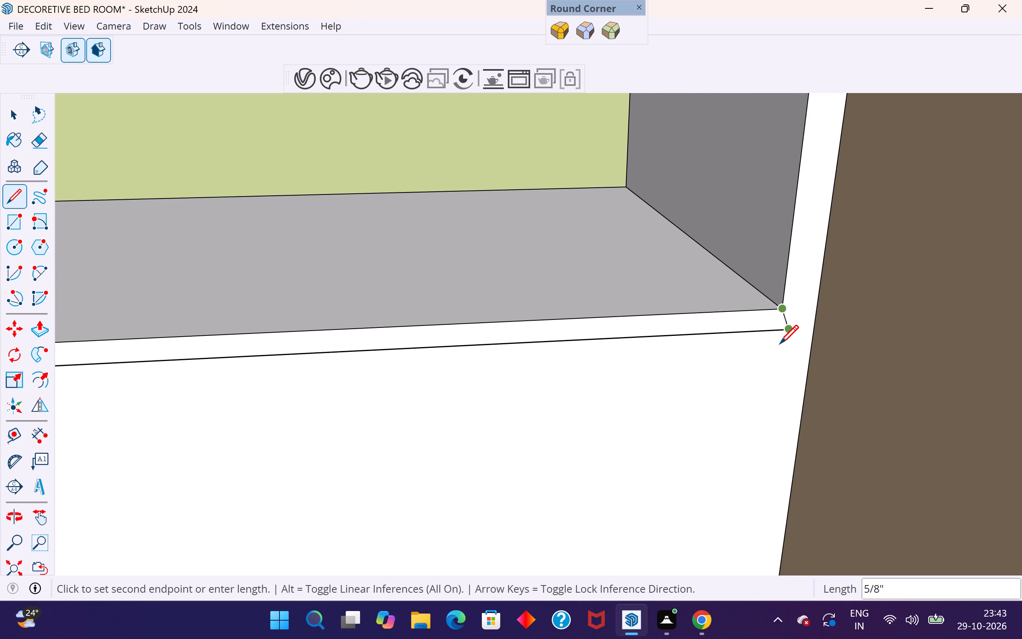
click(778, 346)
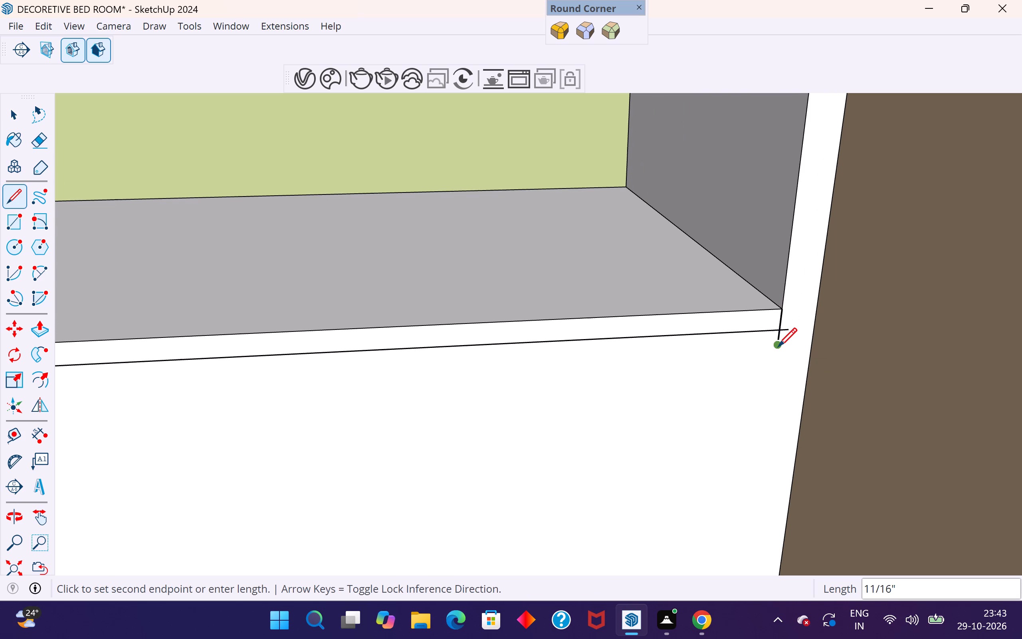
Erase the overhanging line ends where the two new lines cross at the strip's bedside corner.
click(18, 116)
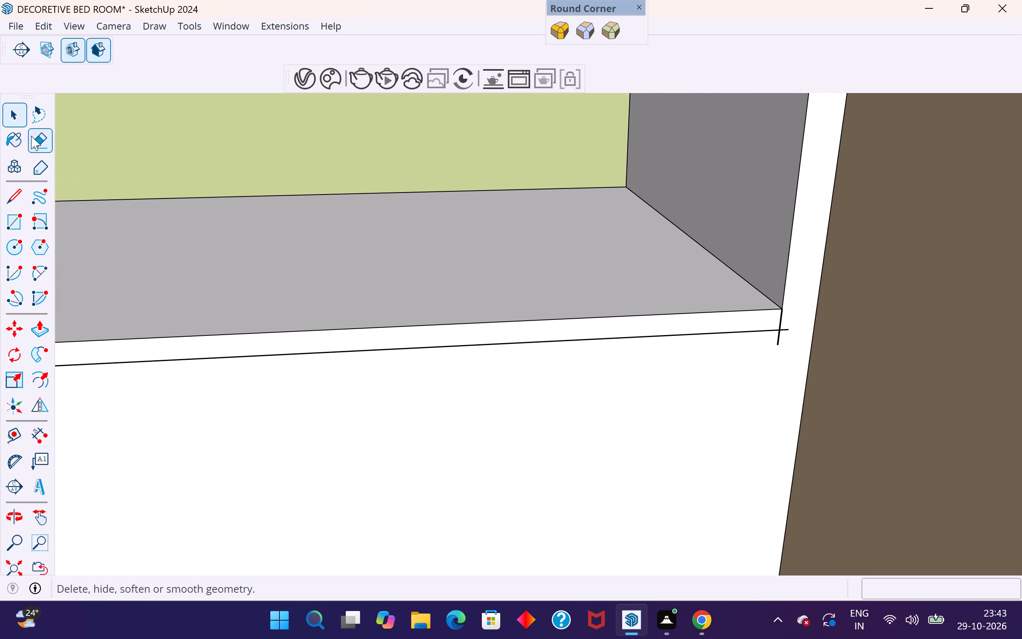
click(31, 136)
scroll(741, 364, up, 6)
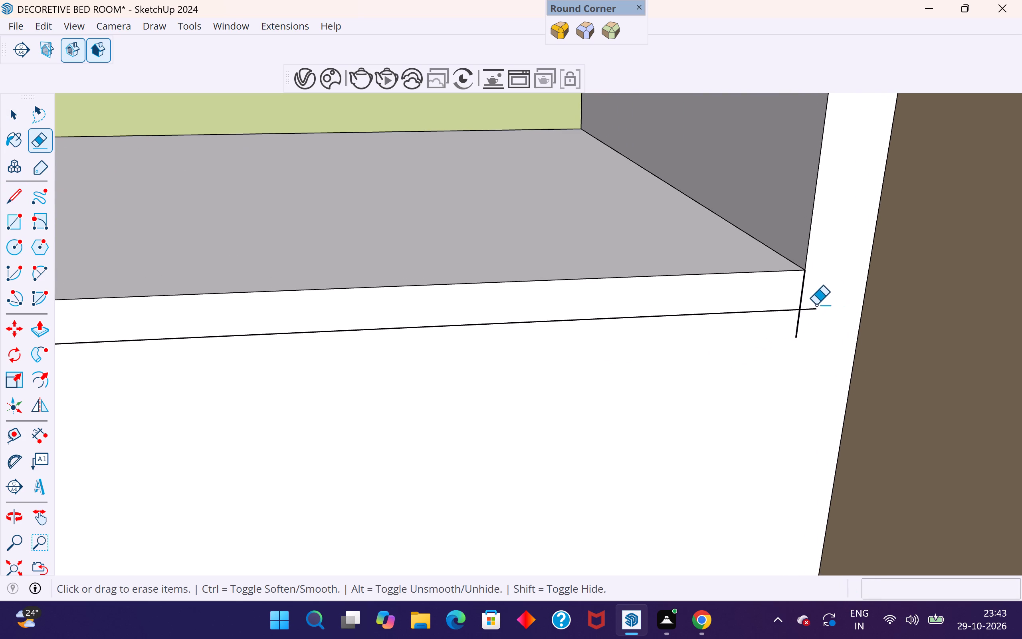
drag(816, 305, 797, 326)
Compare the bedroom's dressing wall and shelf unit with the reference image.
scroll(759, 369, down, 16)
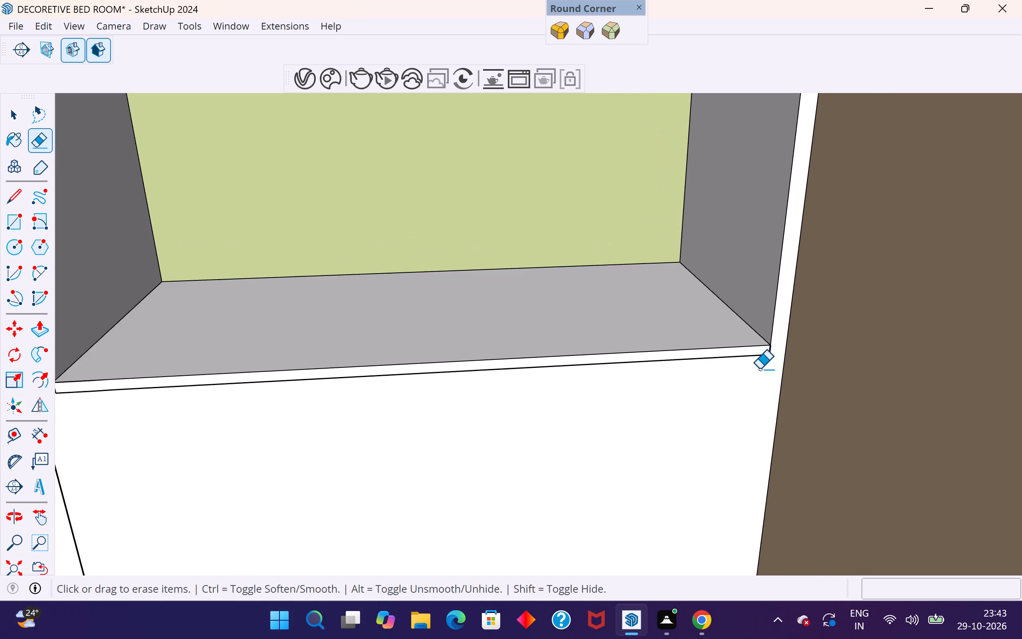
scroll(759, 369, down, 7)
scroll(507, 335, down, 5)
middle_drag(491, 400, 580, 376)
scroll(599, 320, down, 6)
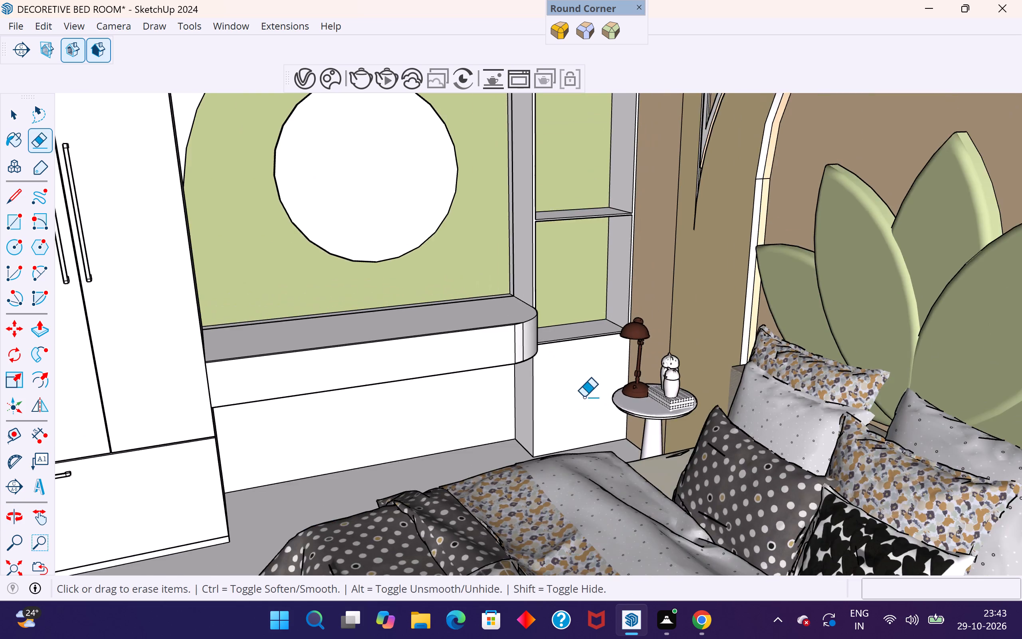
middle_drag(584, 399, 594, 440)
scroll(661, 343, down, 20)
scroll(661, 343, down, 1)
scroll(429, 186, up, 6)
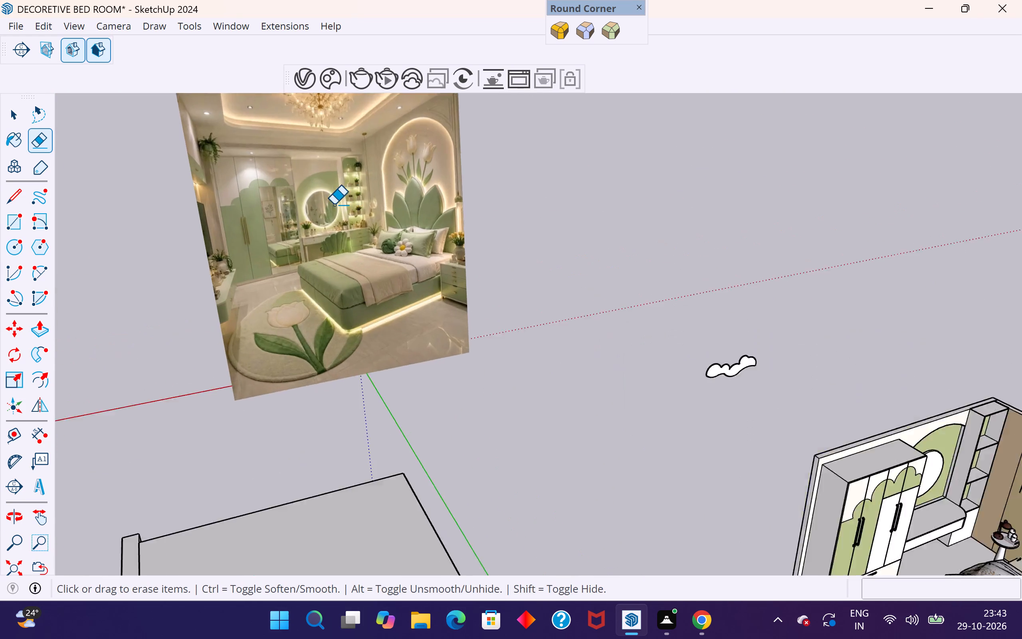
scroll(334, 204, up, 5)
scroll(384, 277, down, 7)
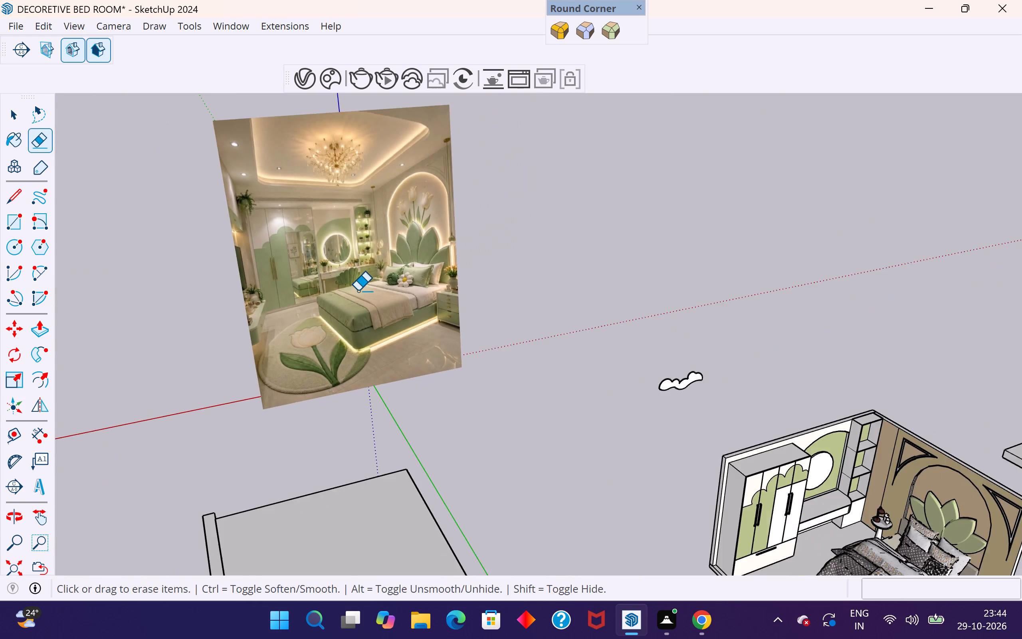
scroll(355, 293, down, 10)
scroll(501, 380, up, 20)
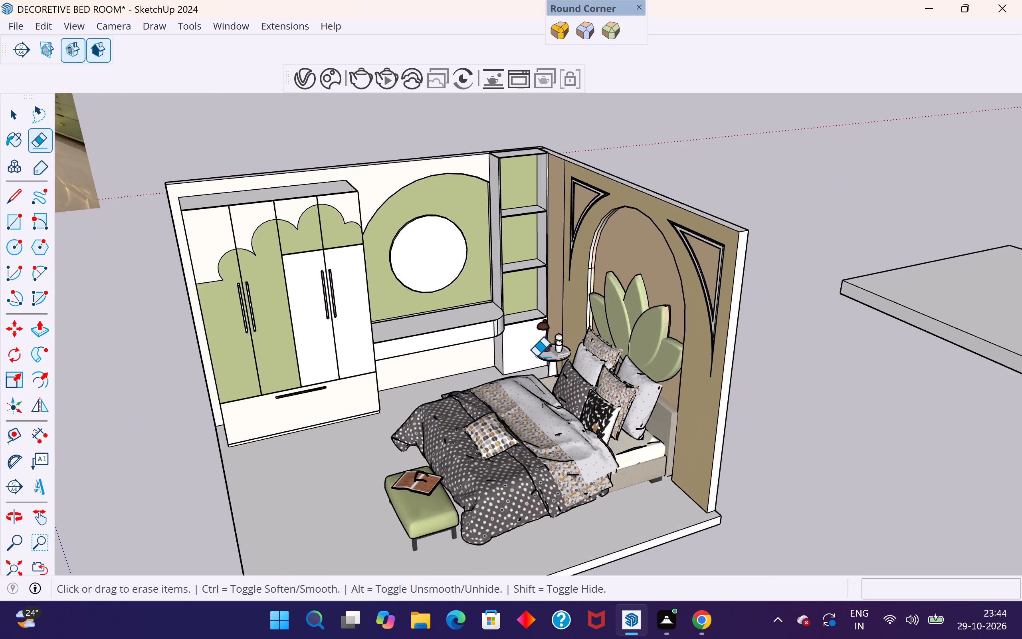
scroll(536, 356, up, 4)
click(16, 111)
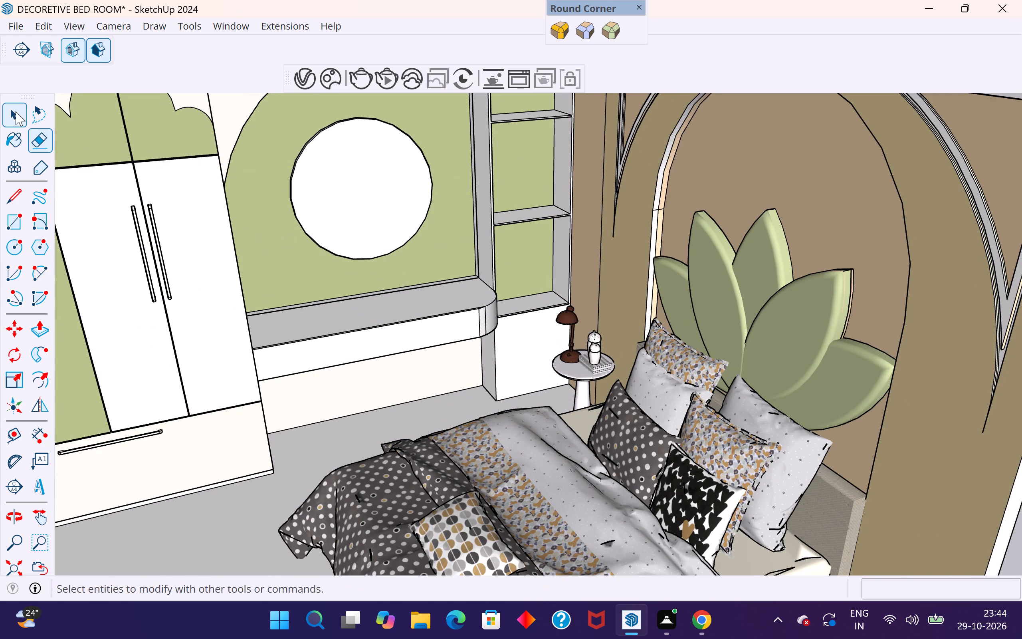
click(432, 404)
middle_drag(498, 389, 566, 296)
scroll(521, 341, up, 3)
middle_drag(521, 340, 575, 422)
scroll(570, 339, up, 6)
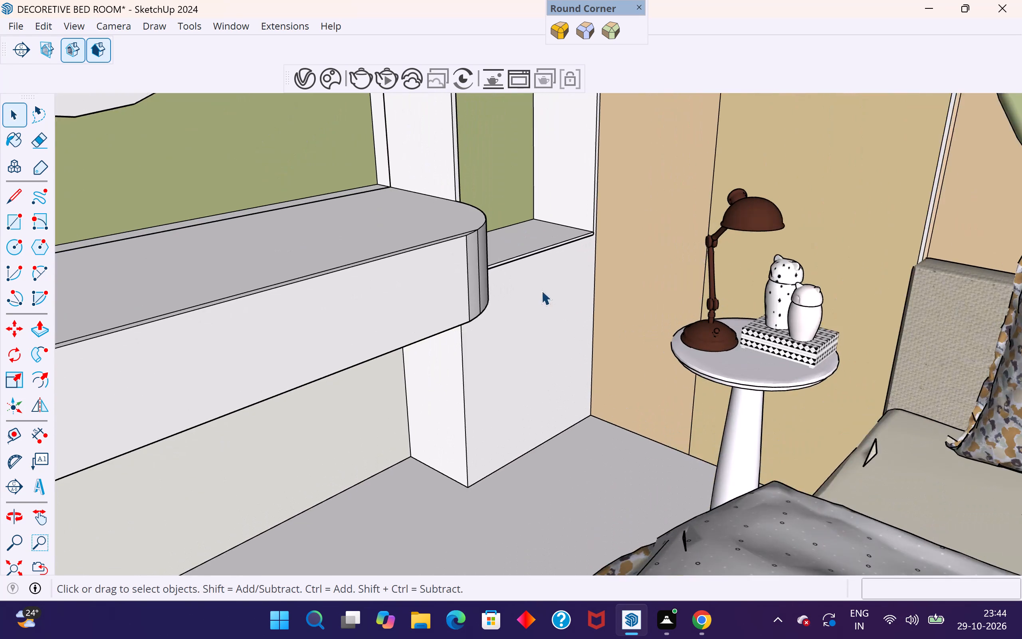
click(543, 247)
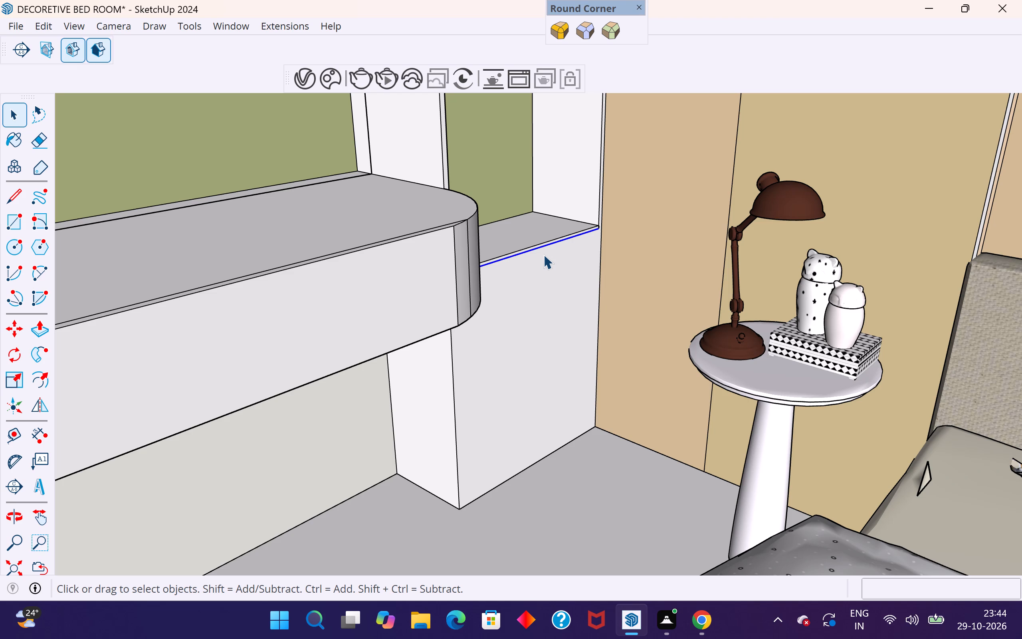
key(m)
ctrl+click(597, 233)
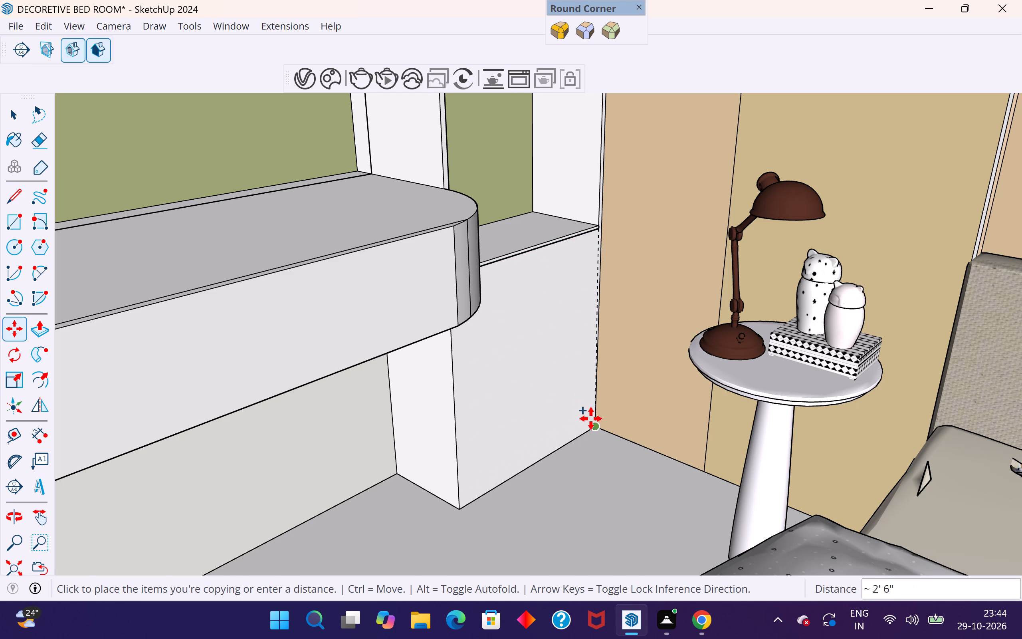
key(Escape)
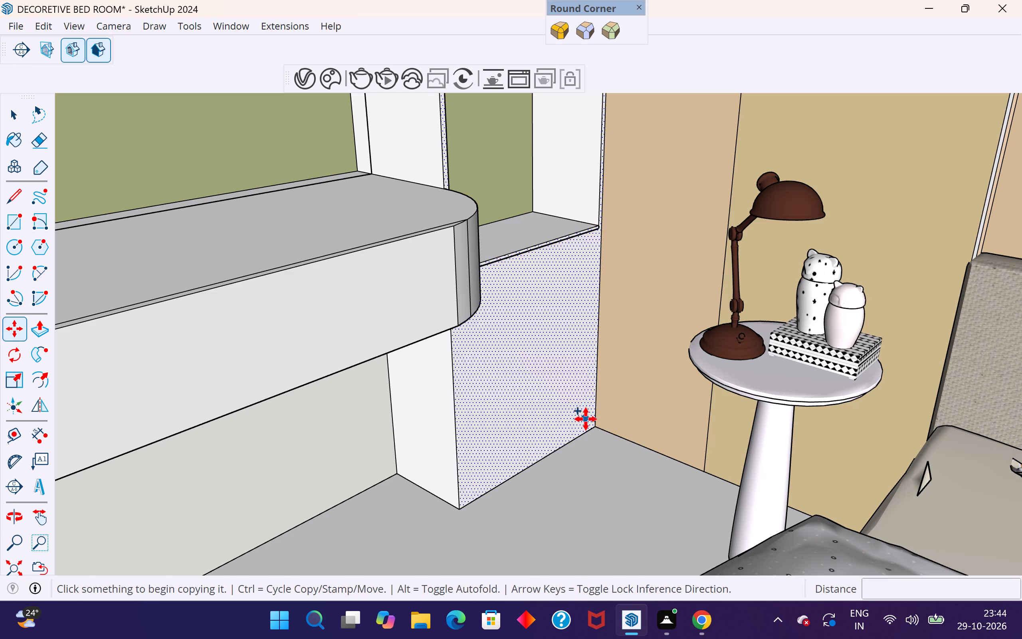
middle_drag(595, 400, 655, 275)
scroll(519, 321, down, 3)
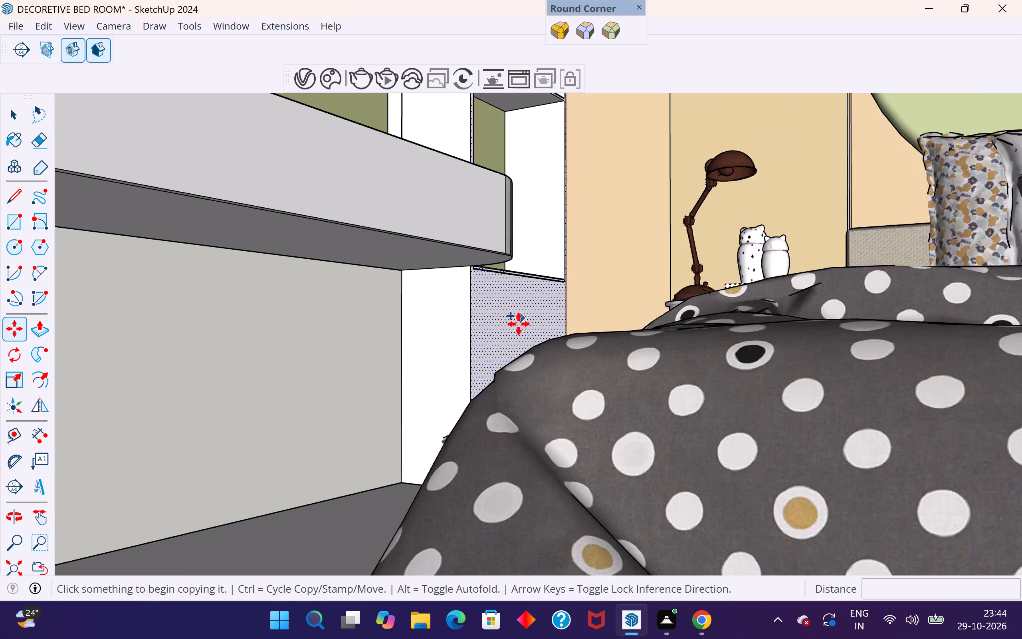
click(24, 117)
Copy the strip's lower line beneath the shelf's lowest opening about 2' 6" down to the floor edge, dividing the distance into 3 equal parts.
scroll(575, 257, down, 3)
middle_drag(550, 316, 574, 428)
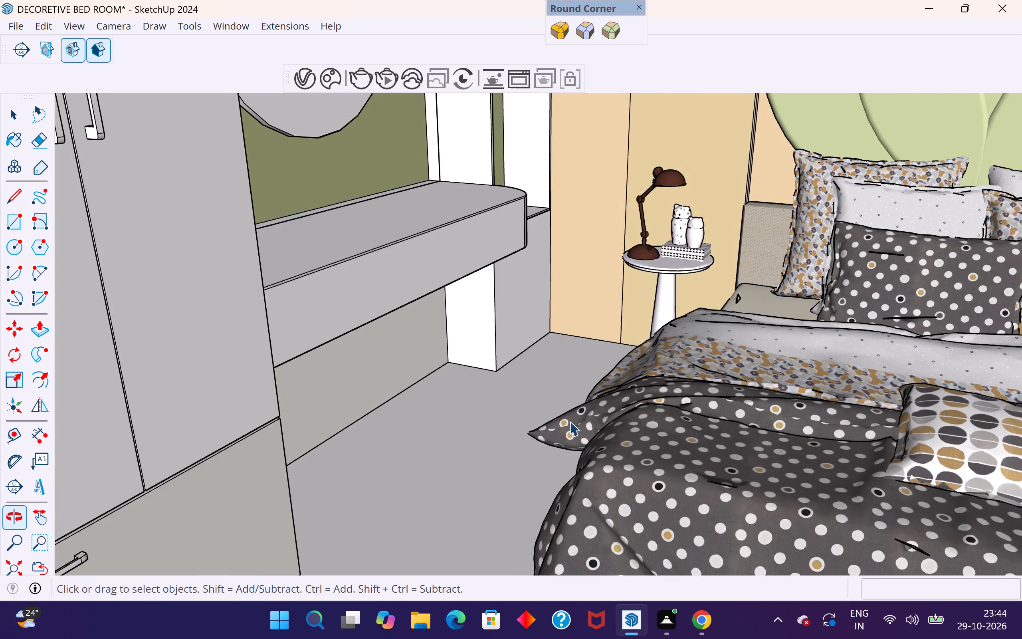
middle_drag(562, 411, 535, 382)
scroll(505, 334, up, 7)
middle_drag(505, 333, 479, 319)
middle_drag(479, 319, 478, 332)
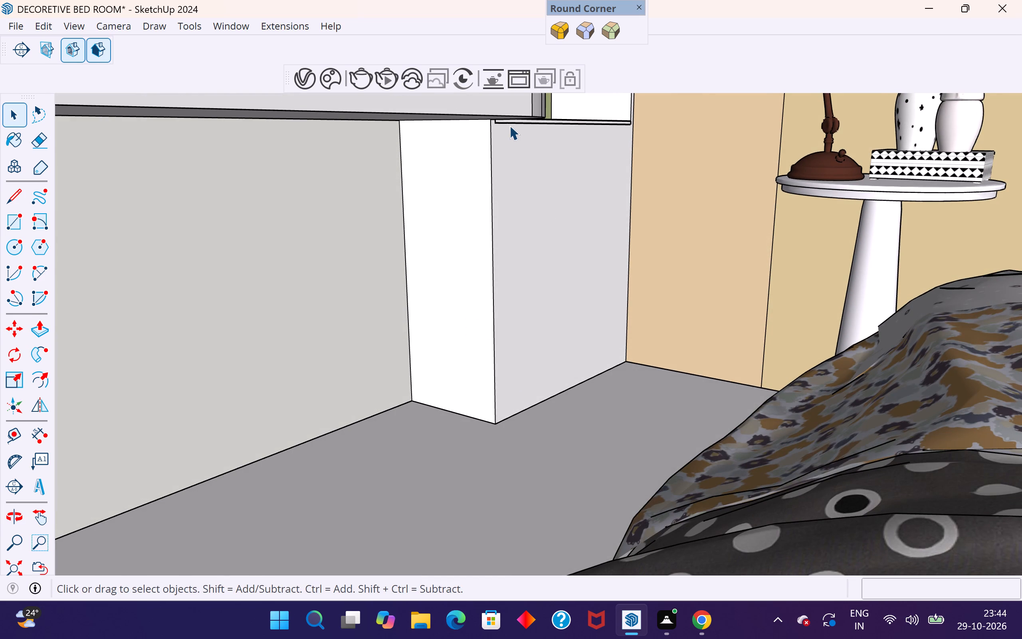
click(509, 125)
click(507, 123)
scroll(521, 124, up, 12)
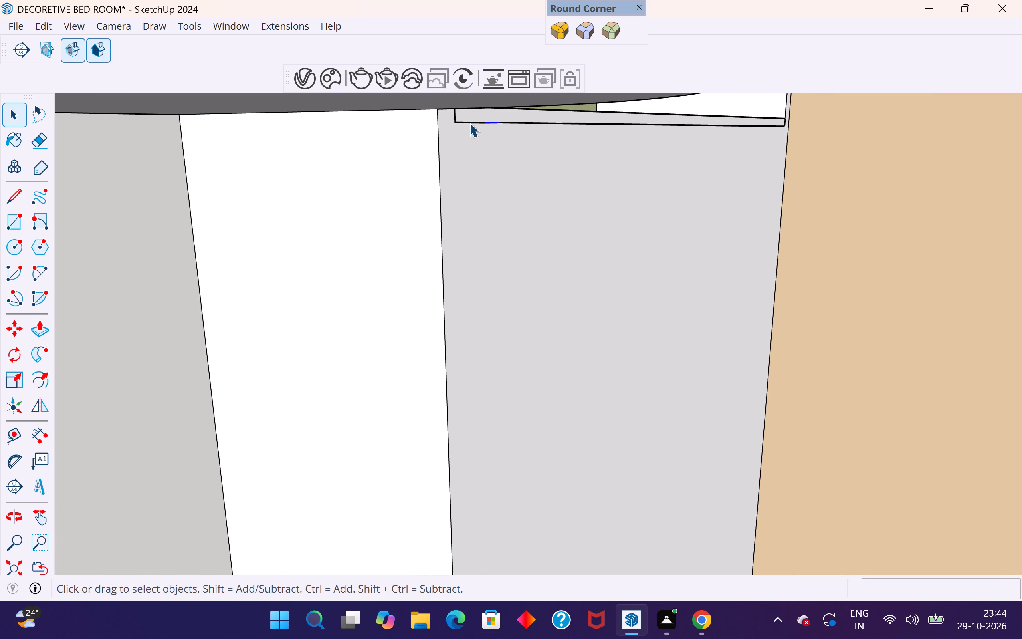
shift+click(461, 123)
shift+click(516, 121)
shift+click(499, 123)
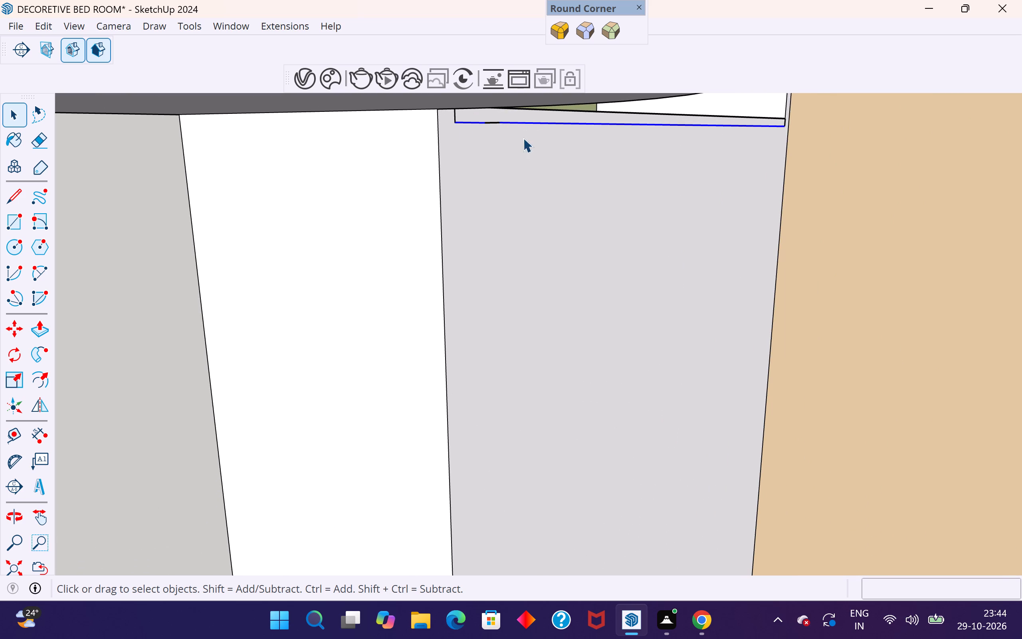
shift+click(490, 121)
scroll(532, 145, down, 10)
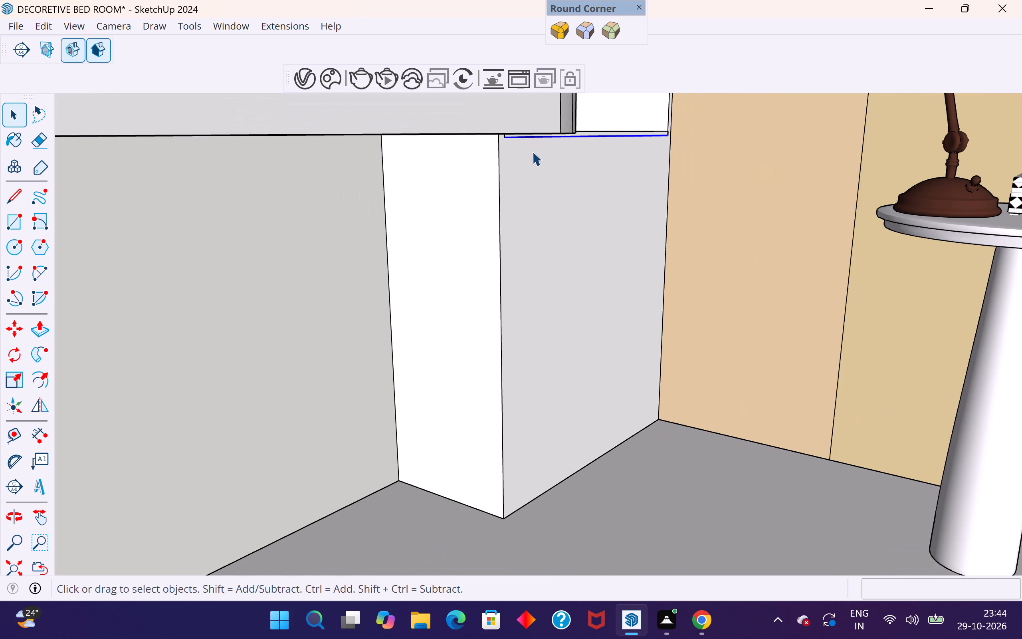
key(m)
ctrl+click(507, 140)
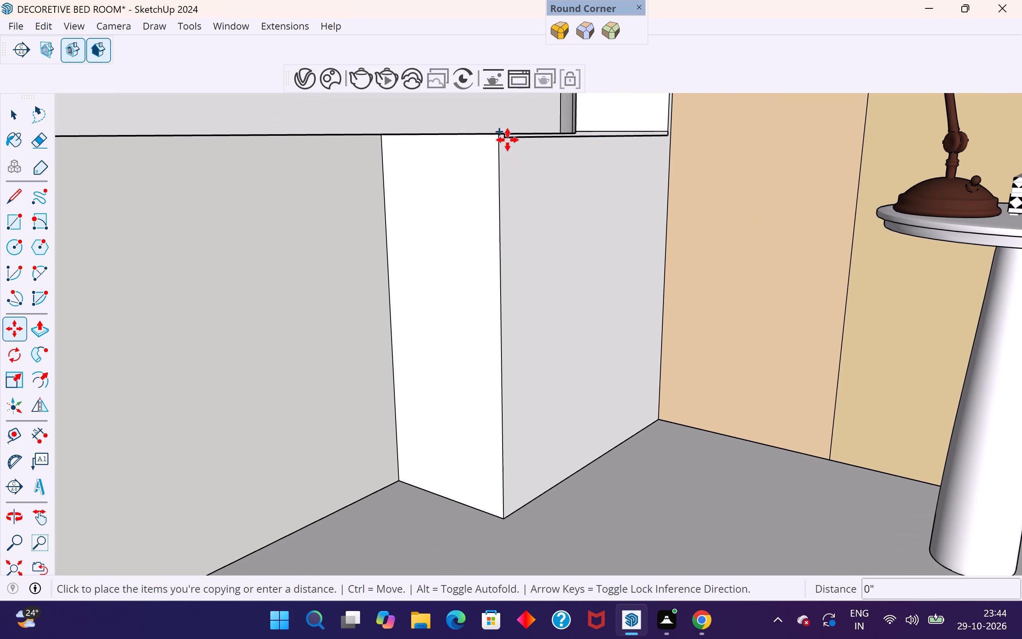
click(514, 512)
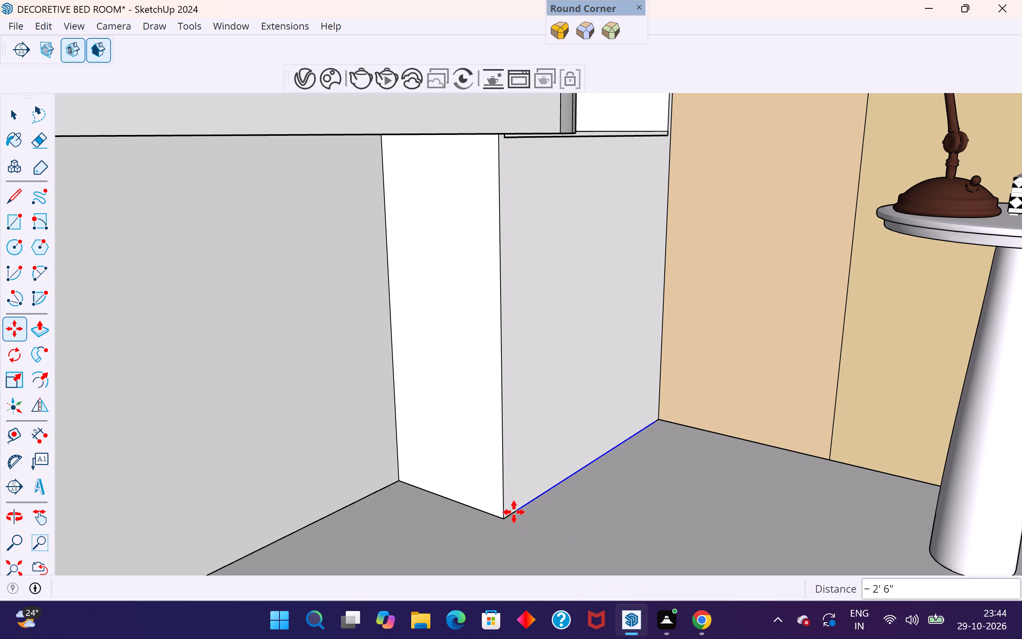
text(3/)
key(Return)
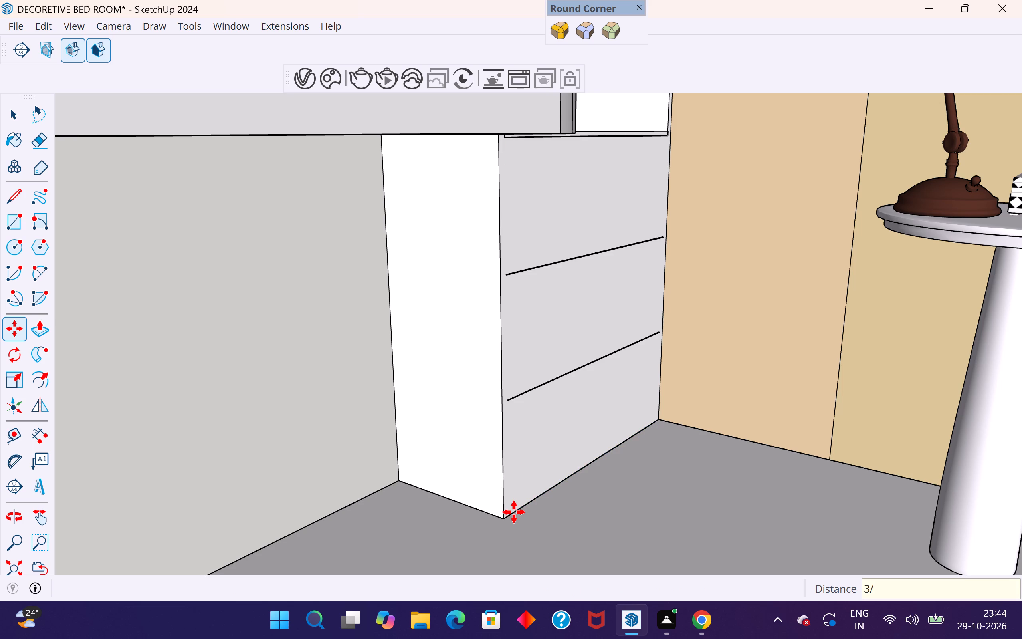
Move both intermediate horizontal lines on the shelf's lower front face up together by 1 7/8".
scroll(537, 445, down, 5)
middle_drag(577, 392, 307, 454)
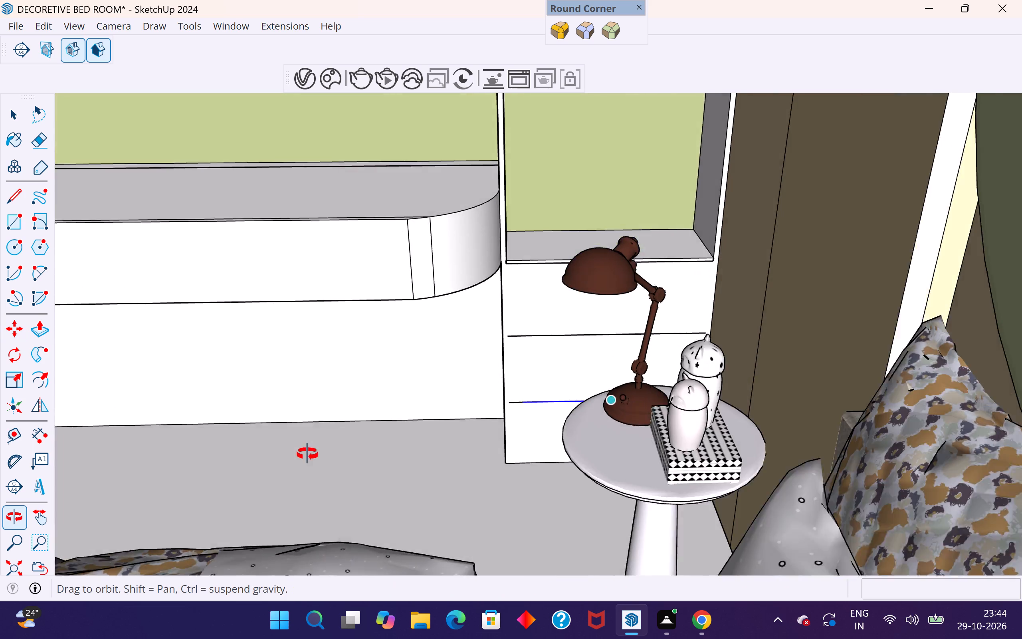
middle_drag(307, 454, 463, 417)
click(6, 115)
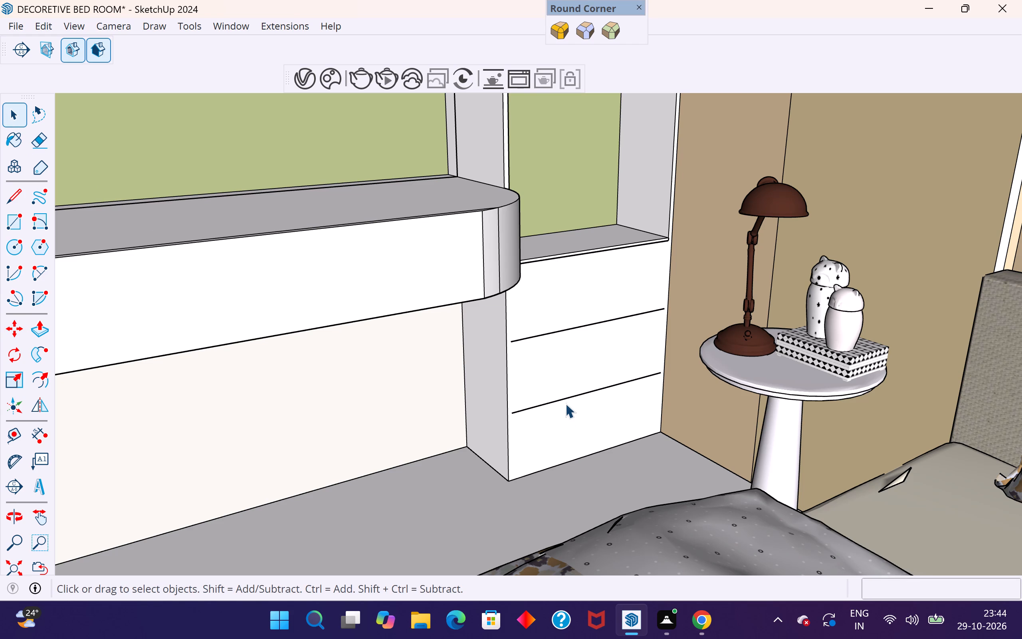
click(568, 397)
scroll(534, 415, up, 4)
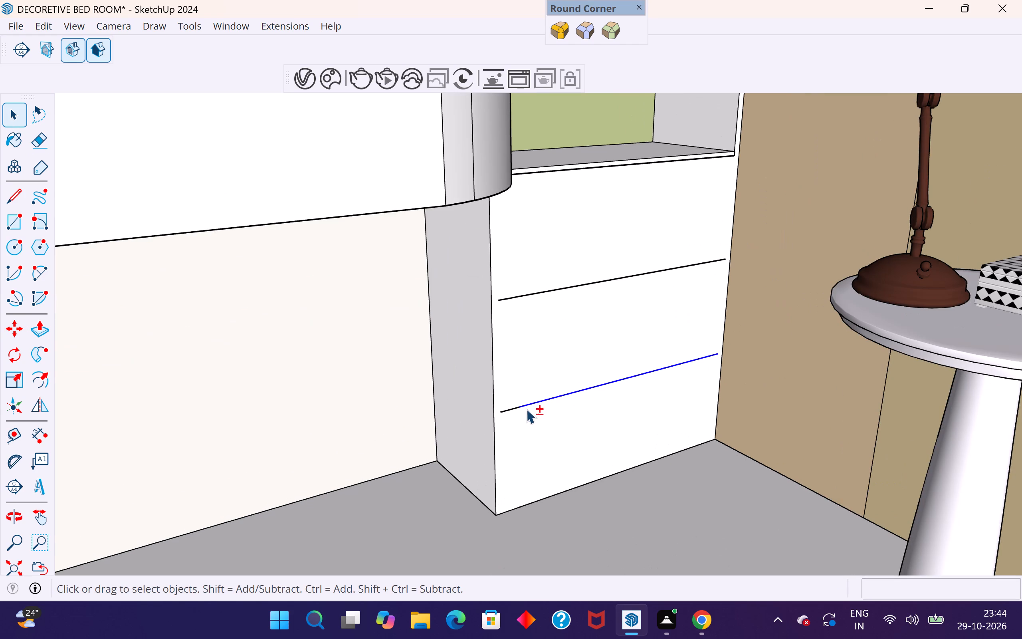
shift+click(513, 408)
shift+click(512, 298)
shift+click(532, 292)
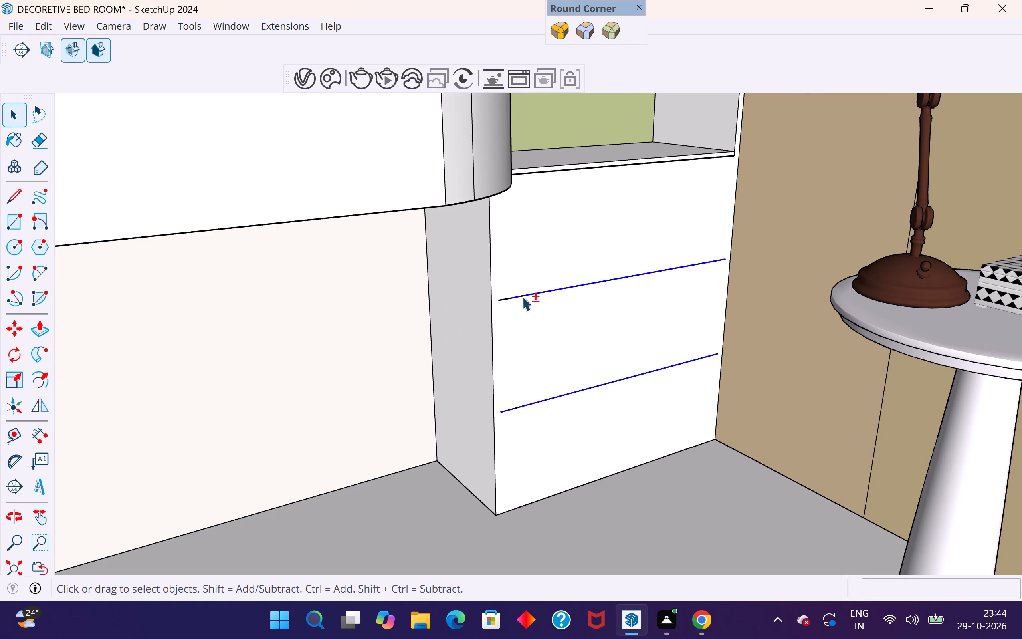
shift+click(502, 298)
scroll(504, 421, up, 6)
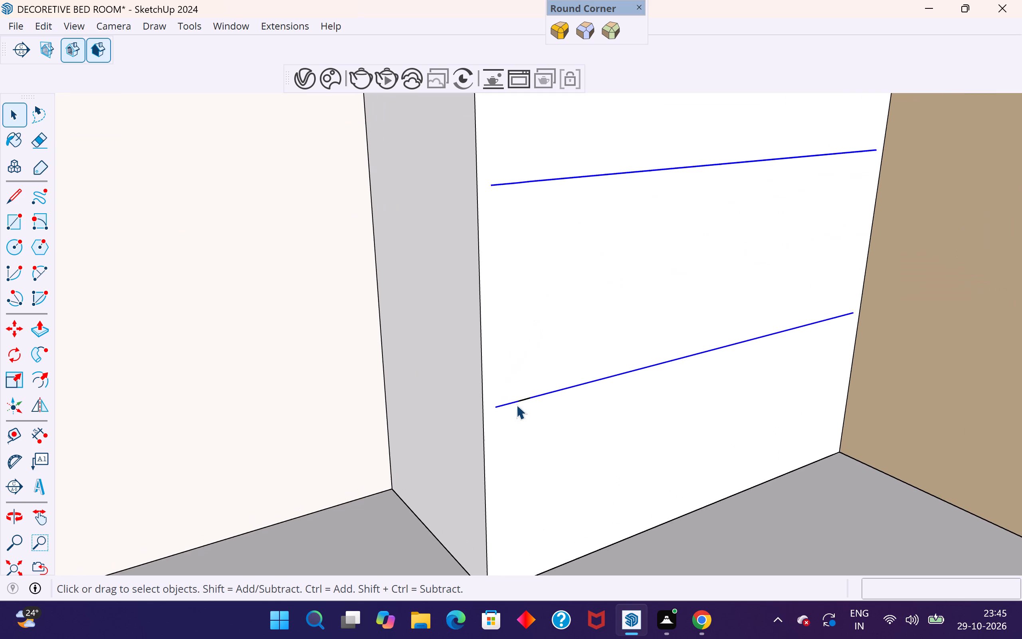
shift+click(523, 399)
scroll(527, 429, down, 3)
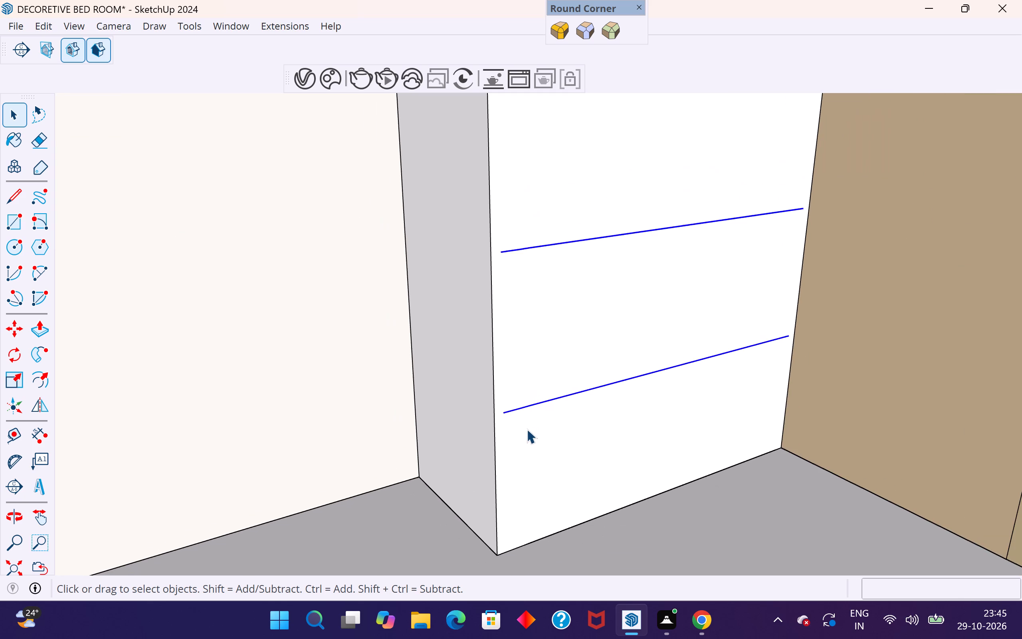
scroll(527, 429, down, 3)
key(m)
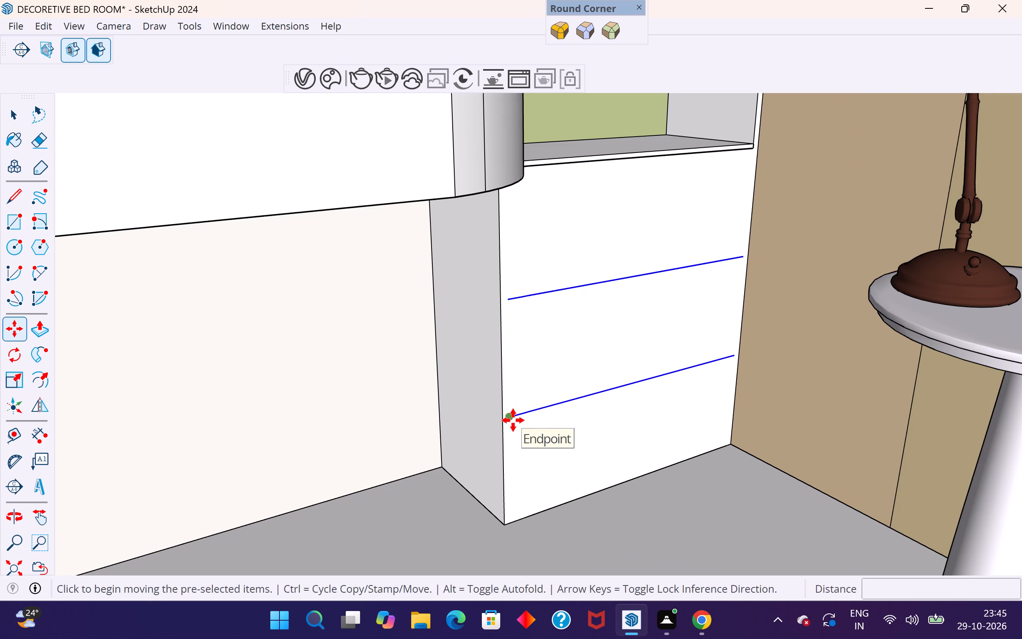
click(513, 420)
scroll(513, 407, up, 3)
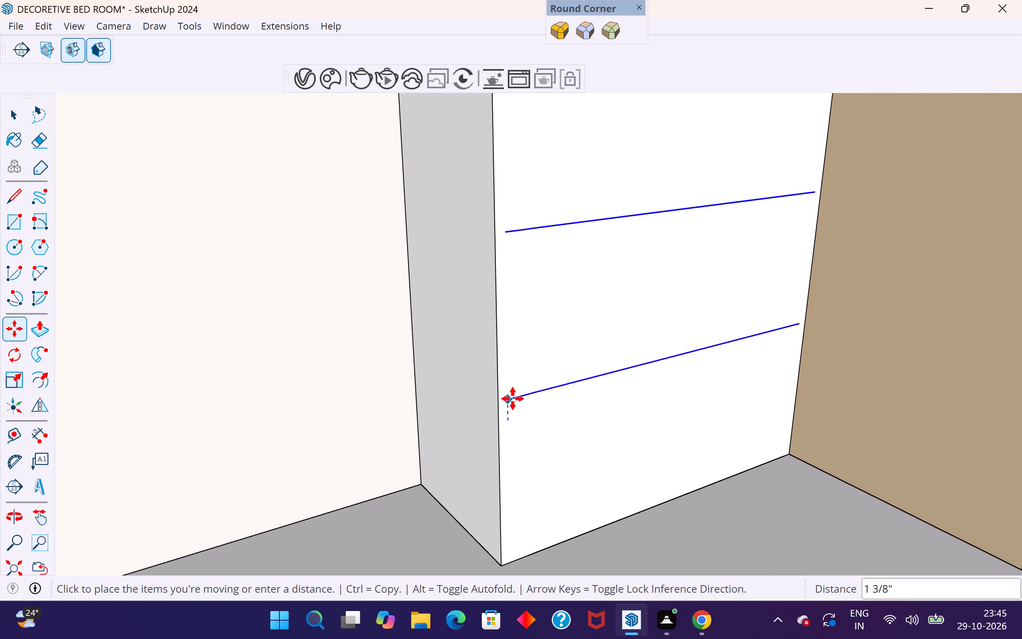
scroll(513, 402, down, 8)
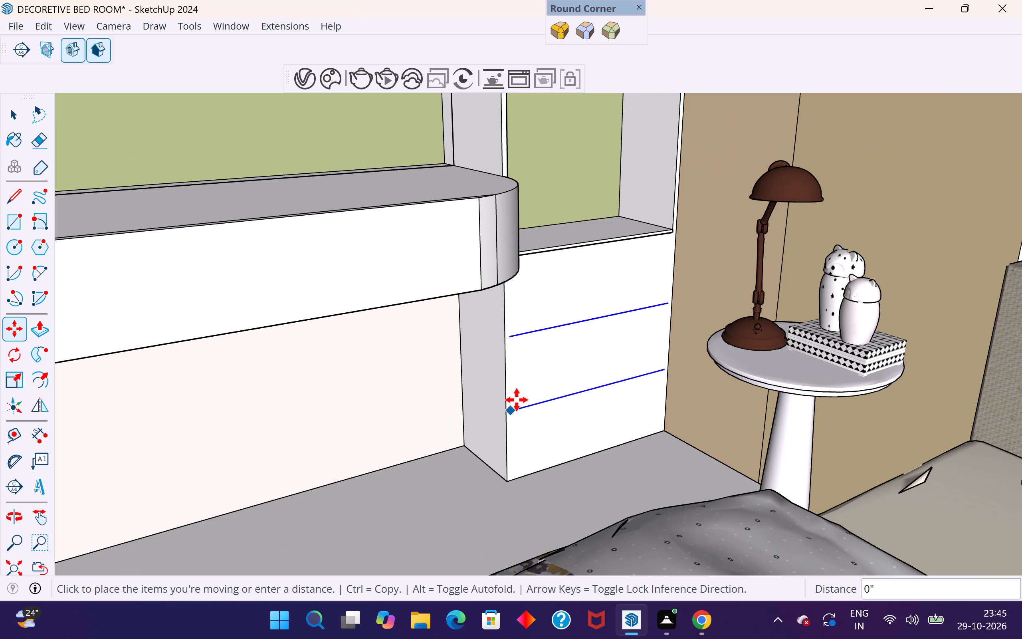
scroll(517, 396, up, 7)
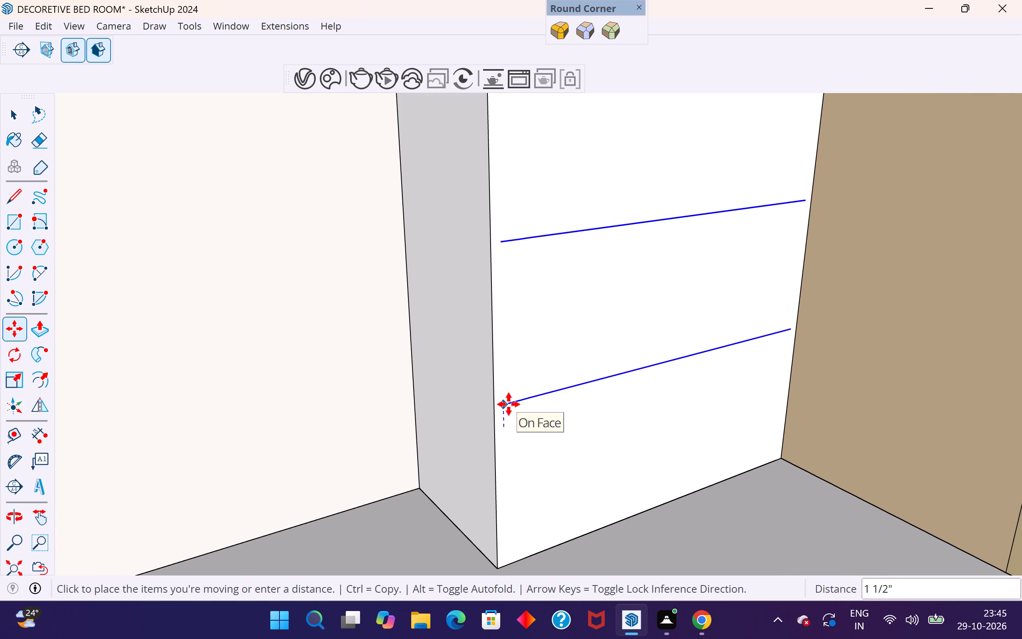
click(509, 399)
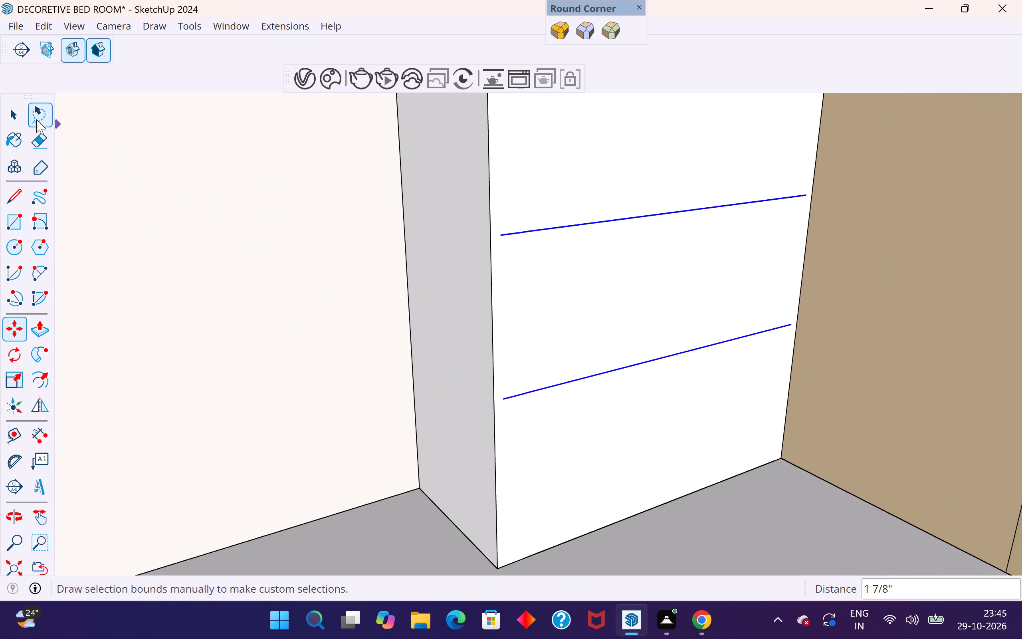
click(21, 111)
Draw a vertical line from the upper divider's dressing-table end up to the lower corner of the strip beneath the opening.
scroll(497, 460, down, 12)
middle_drag(554, 434, 469, 398)
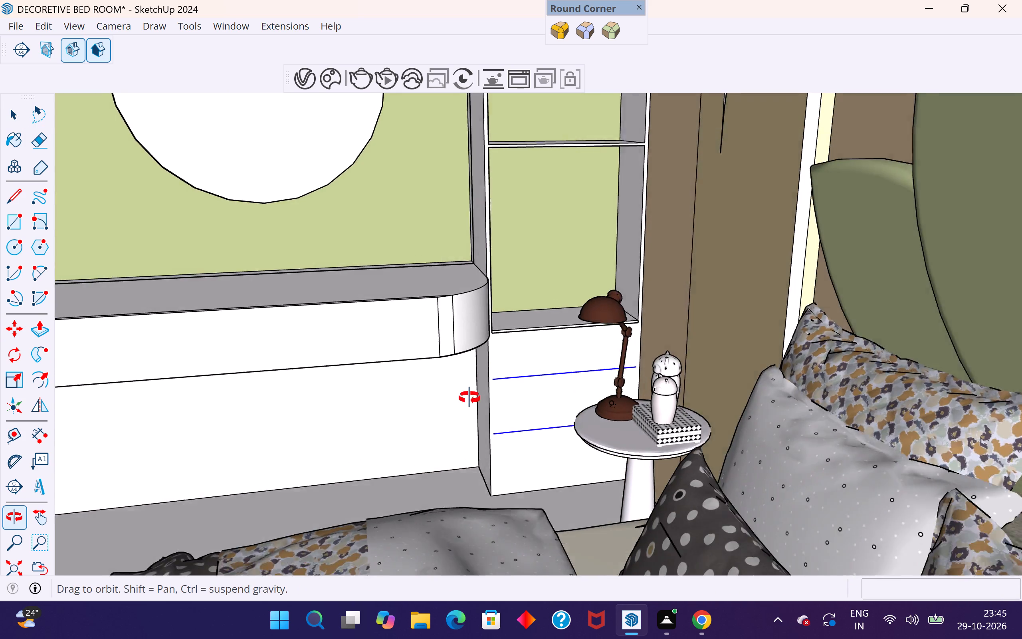
middle_drag(469, 398, 481, 416)
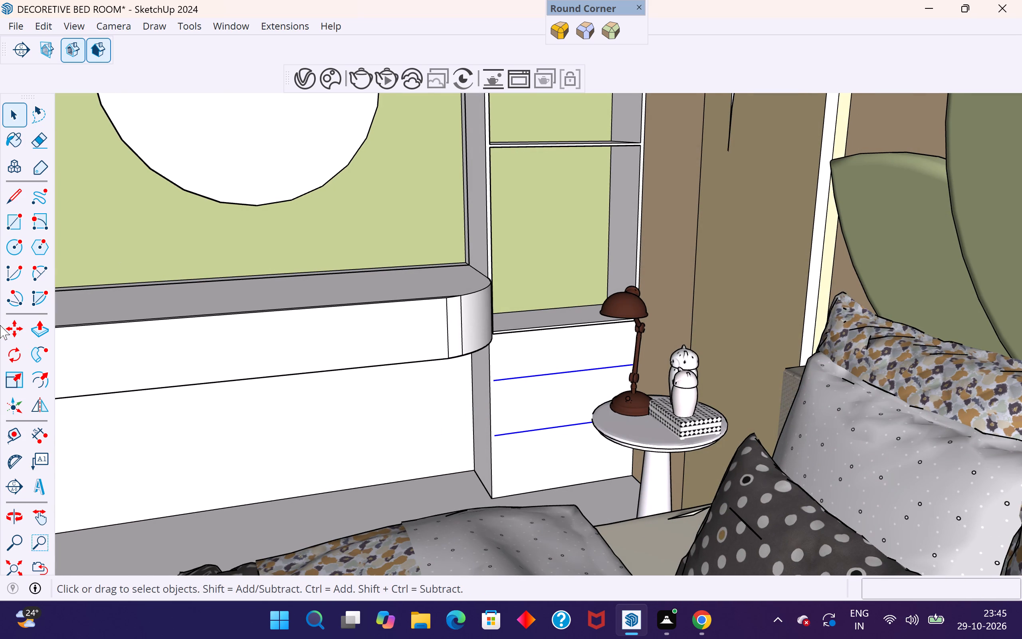
click(19, 192)
scroll(523, 326, up, 3)
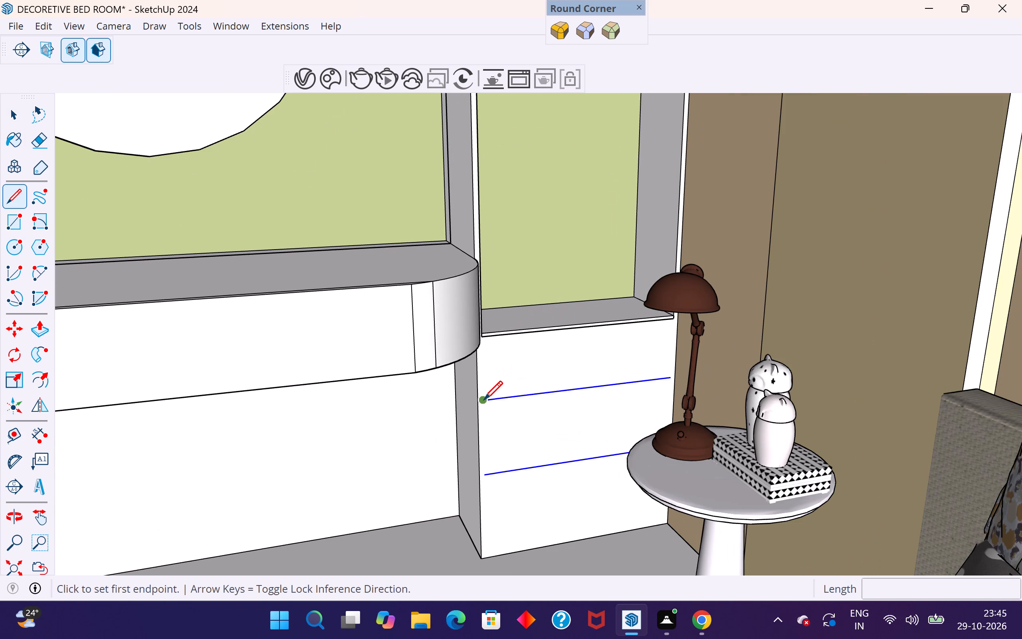
click(483, 402)
scroll(483, 333, up, 5)
middle_drag(492, 341, 451, 339)
scroll(451, 339, up, 4)
click(477, 341)
scroll(473, 333, down, 2)
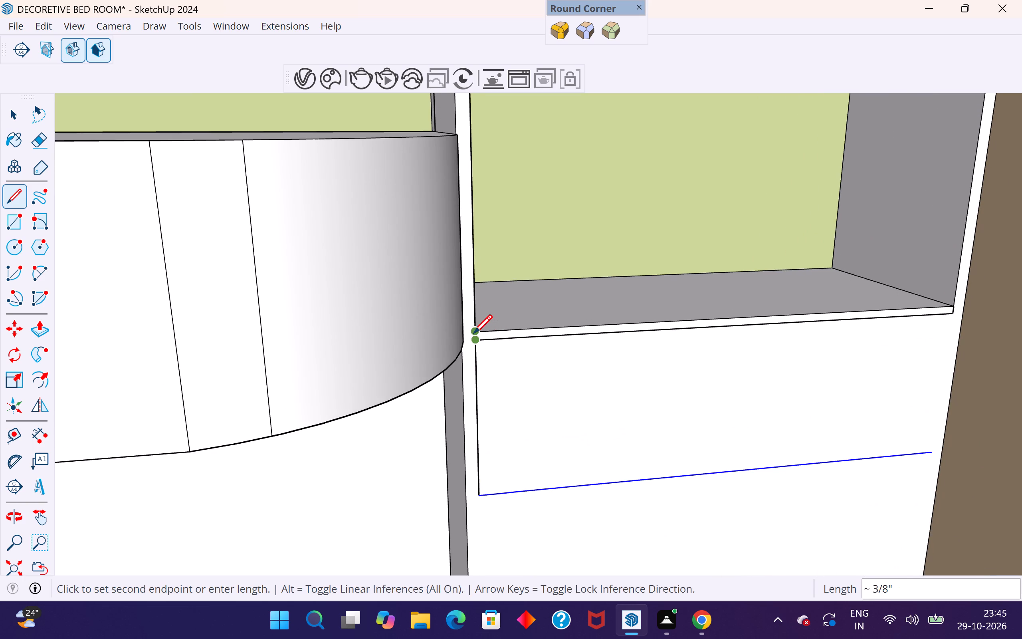
scroll(473, 333, down, 9)
click(18, 117)
Continue the vertical line from the upper divider's dressing-table end past the lower divider to the floor edge, about 1' 9 7/8" long.
scroll(425, 252, down, 3)
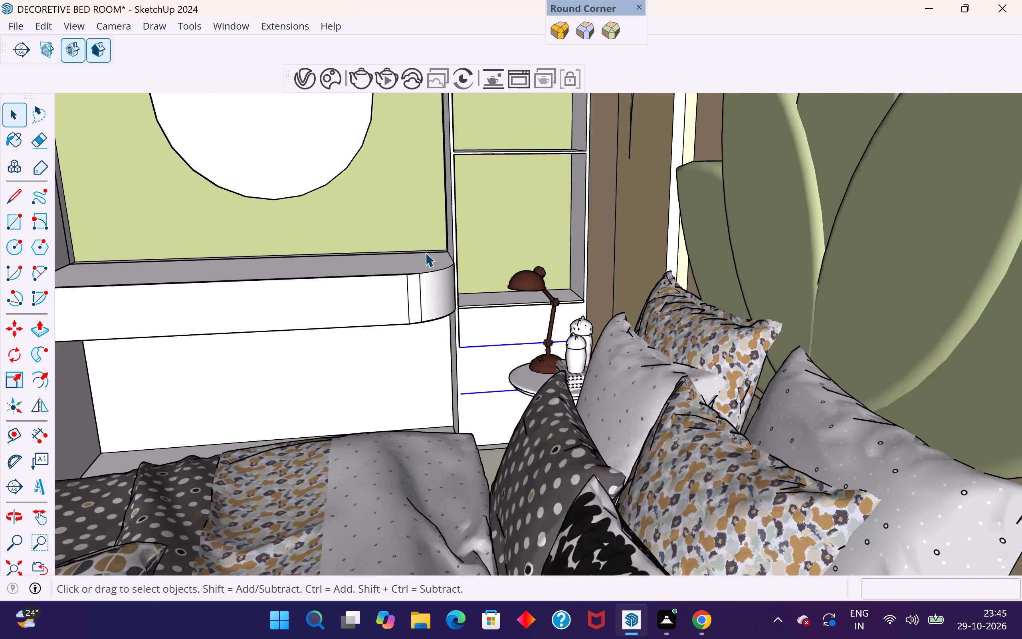
scroll(425, 252, down, 2)
middle_drag(469, 409, 551, 450)
scroll(460, 393, up, 3)
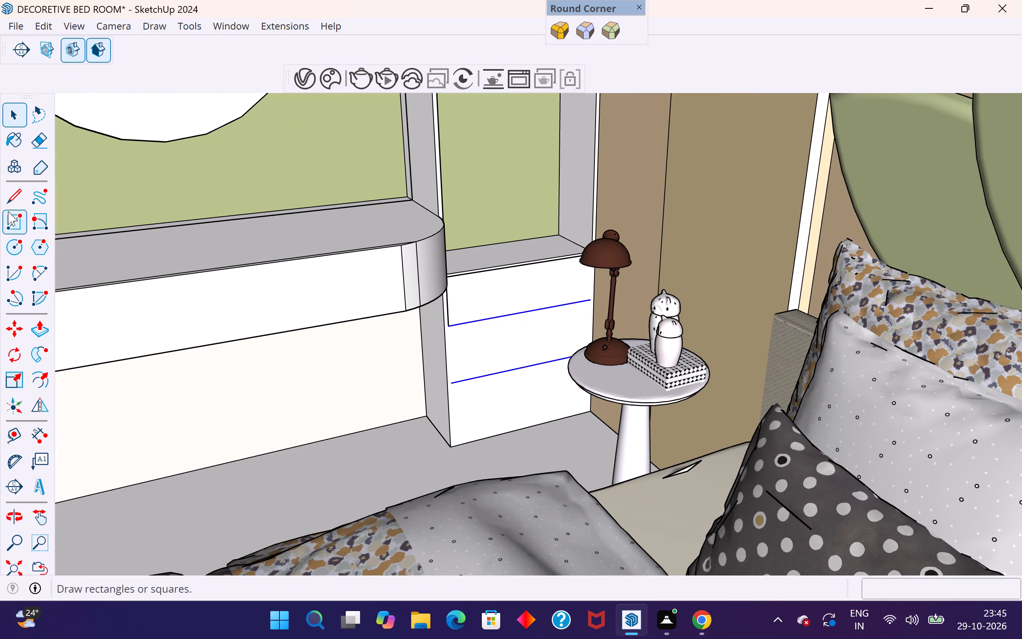
click(5, 197)
scroll(454, 326, up, 8)
click(446, 327)
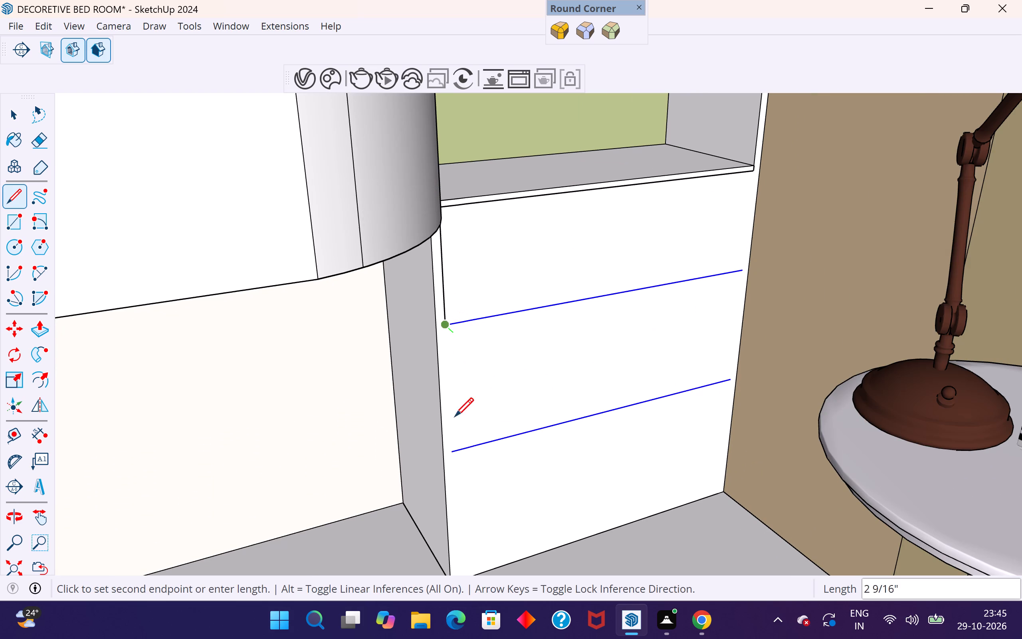
scroll(466, 499, down, 6)
scroll(464, 543, up, 4)
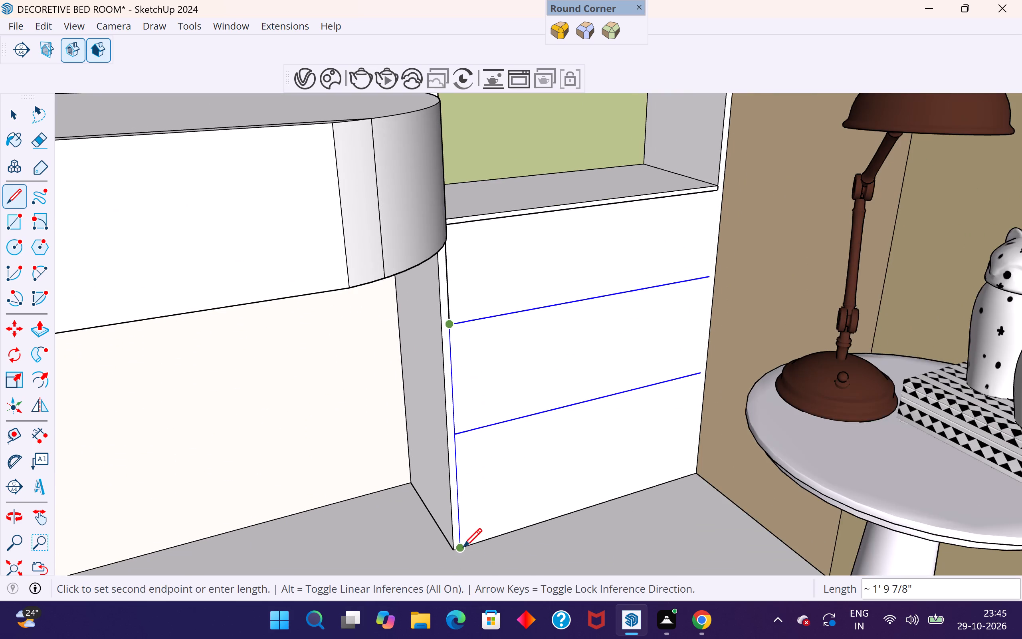
scroll(461, 555, up, 4)
click(458, 545)
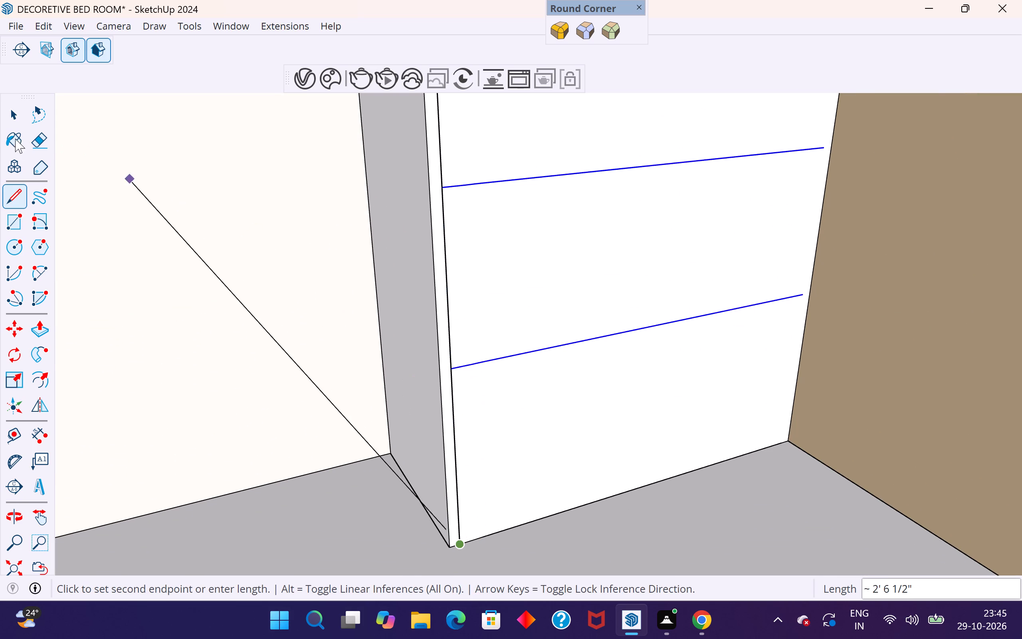
click(18, 112)
Draw a vertical line about 8 1/8" long from the upper divider's bedside end up to the strip beneath the opening.
click(15, 196)
scroll(312, 330, down, 8)
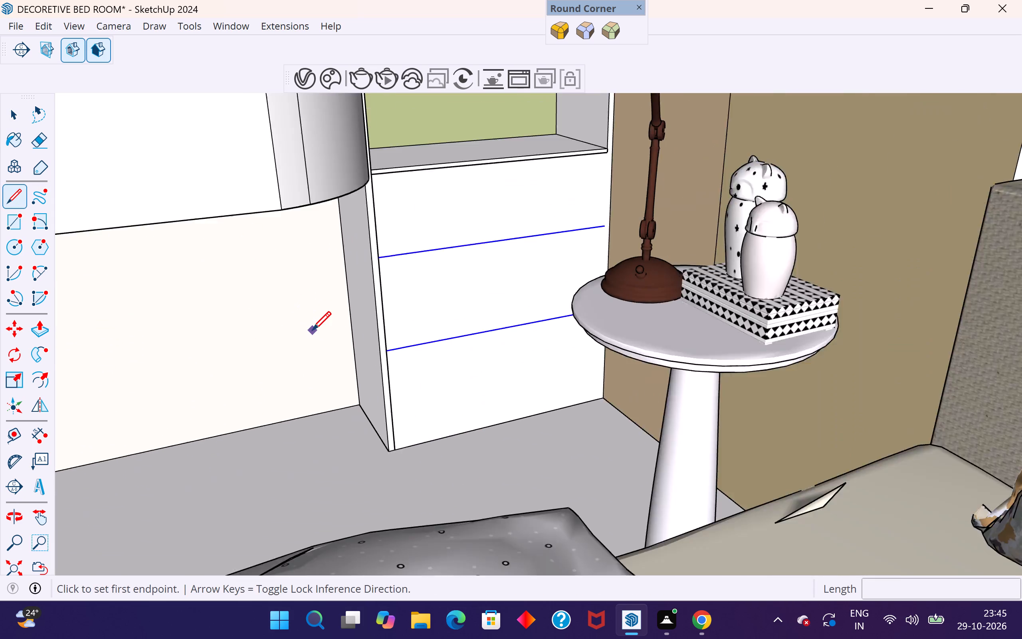
middle_drag(416, 328, 465, 323)
scroll(534, 248, up, 3)
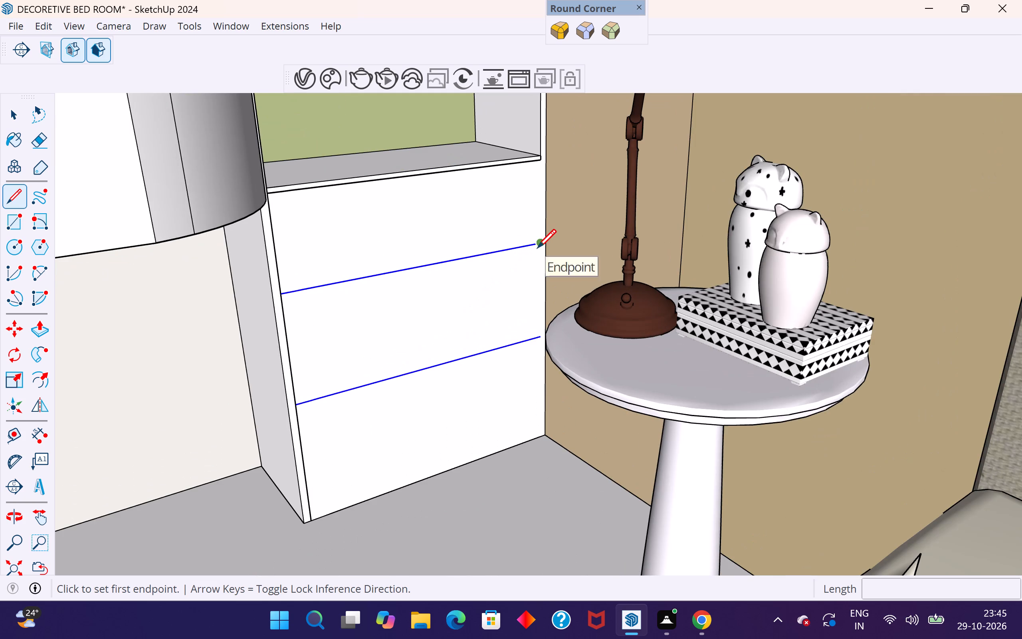
click(541, 242)
click(537, 163)
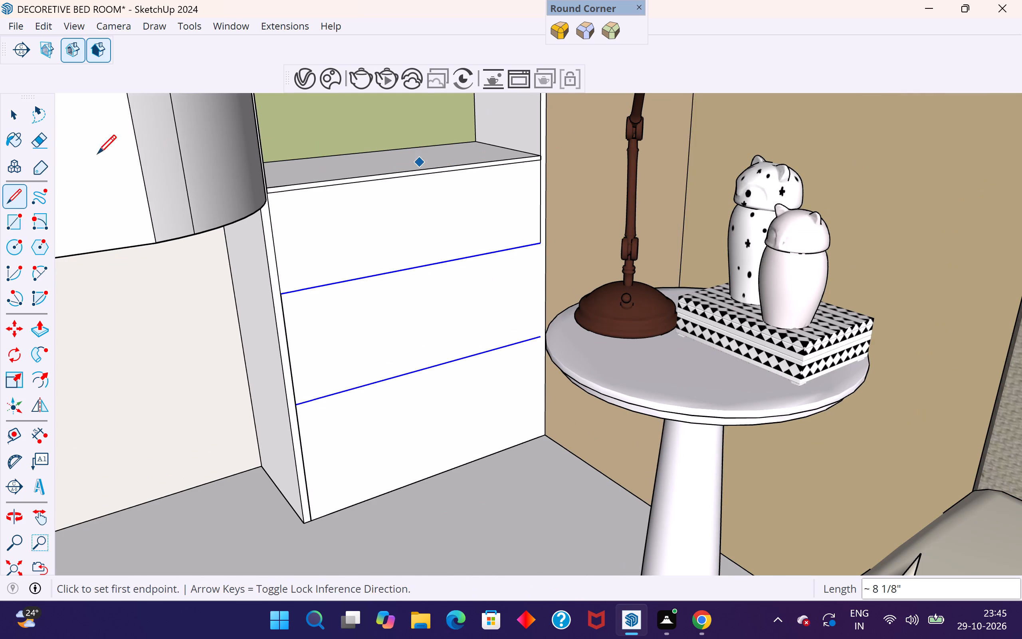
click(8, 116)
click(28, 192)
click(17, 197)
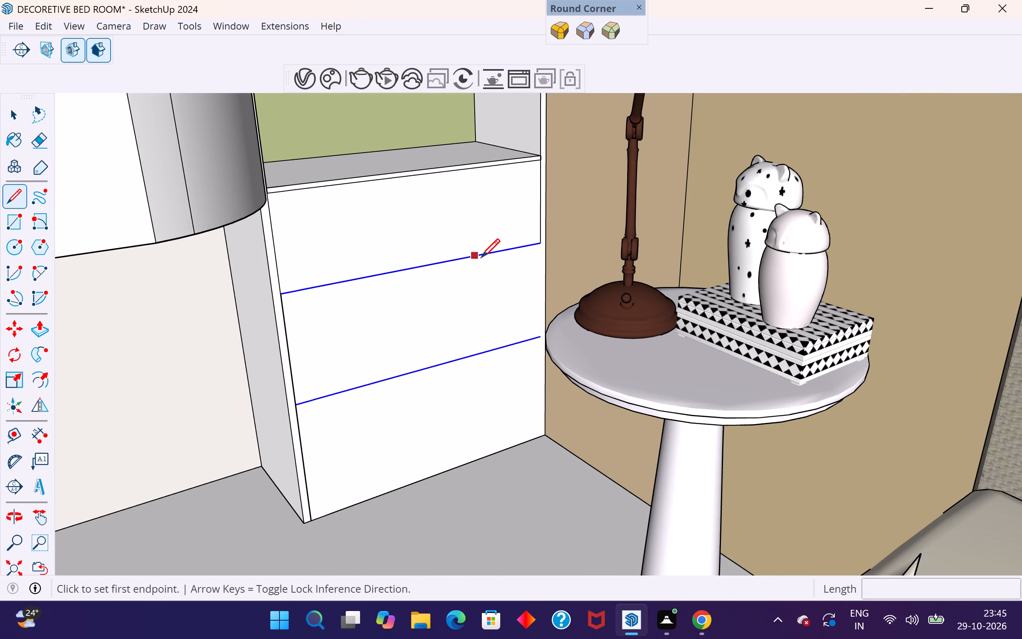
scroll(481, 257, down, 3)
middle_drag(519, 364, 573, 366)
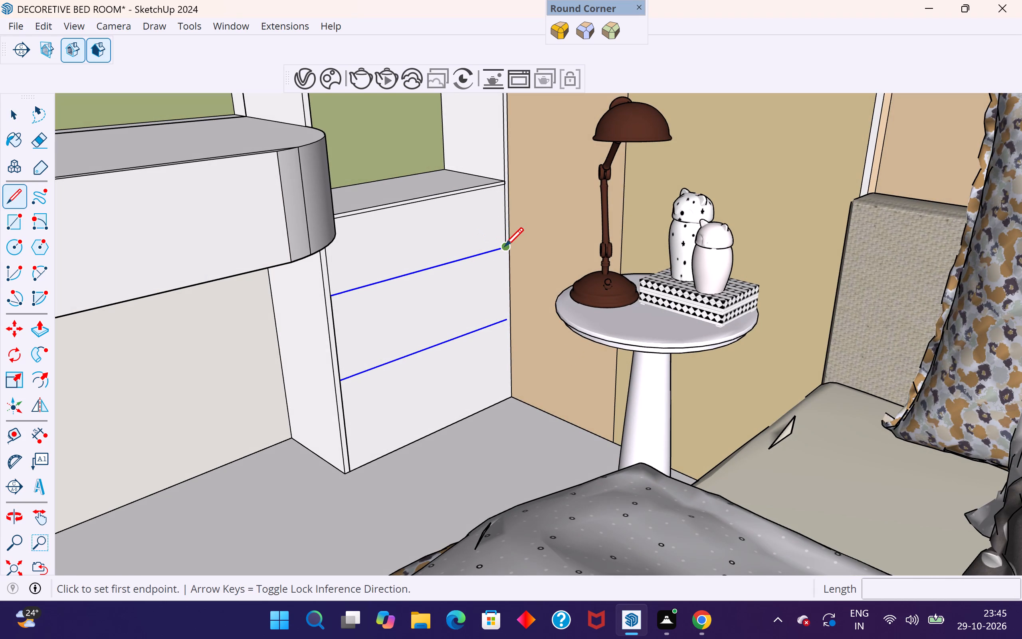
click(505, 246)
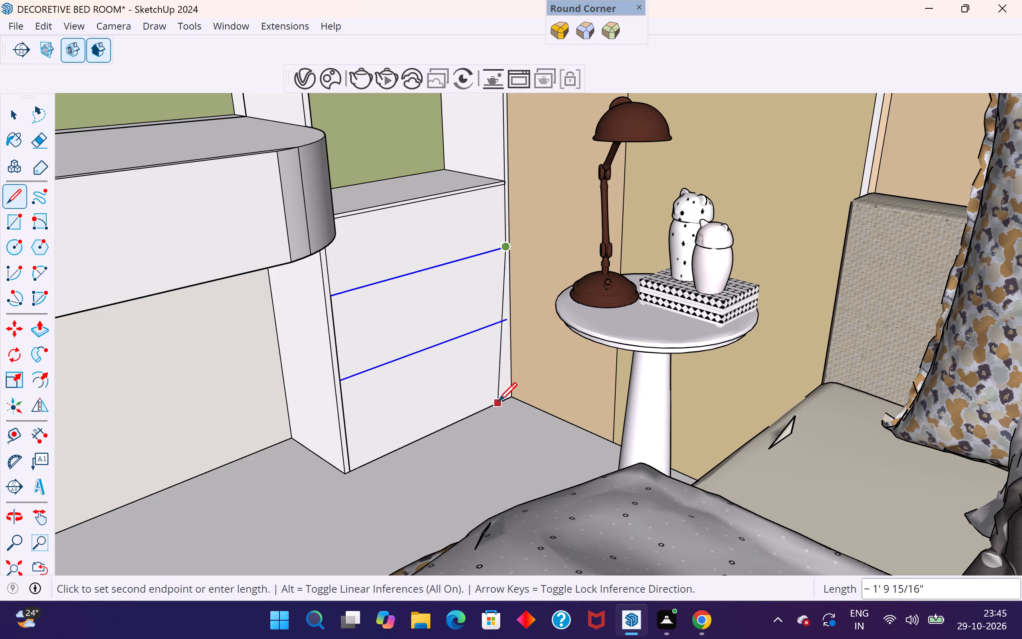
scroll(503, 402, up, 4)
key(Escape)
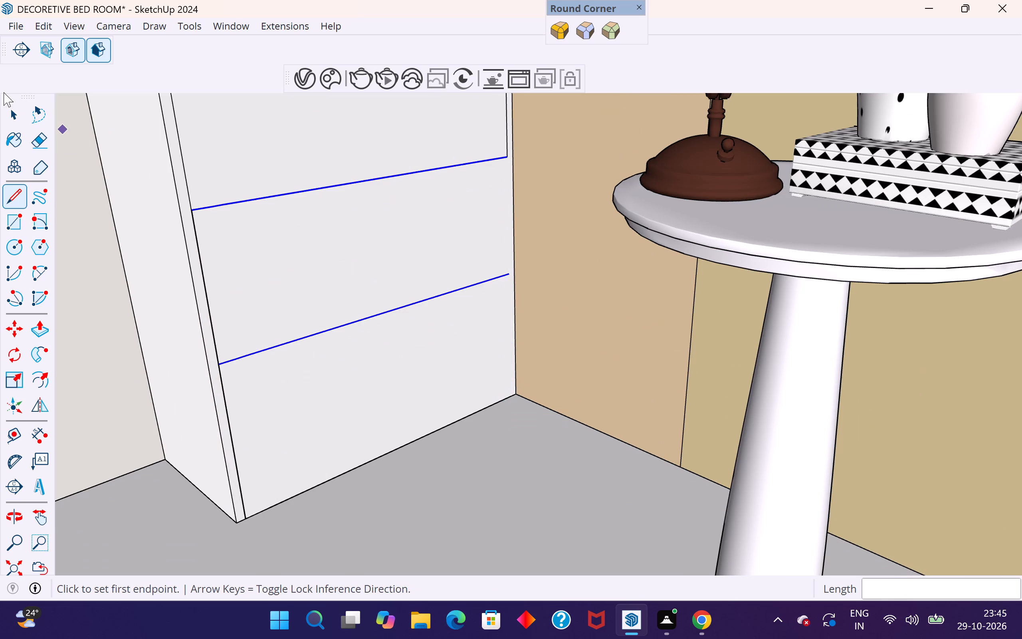
Draw a vertical line about 1' 9 7/8" long from the upper divider's bedside end down to the floor edge.
click(17, 115)
double_click(341, 216)
middle_drag(379, 287, 366, 298)
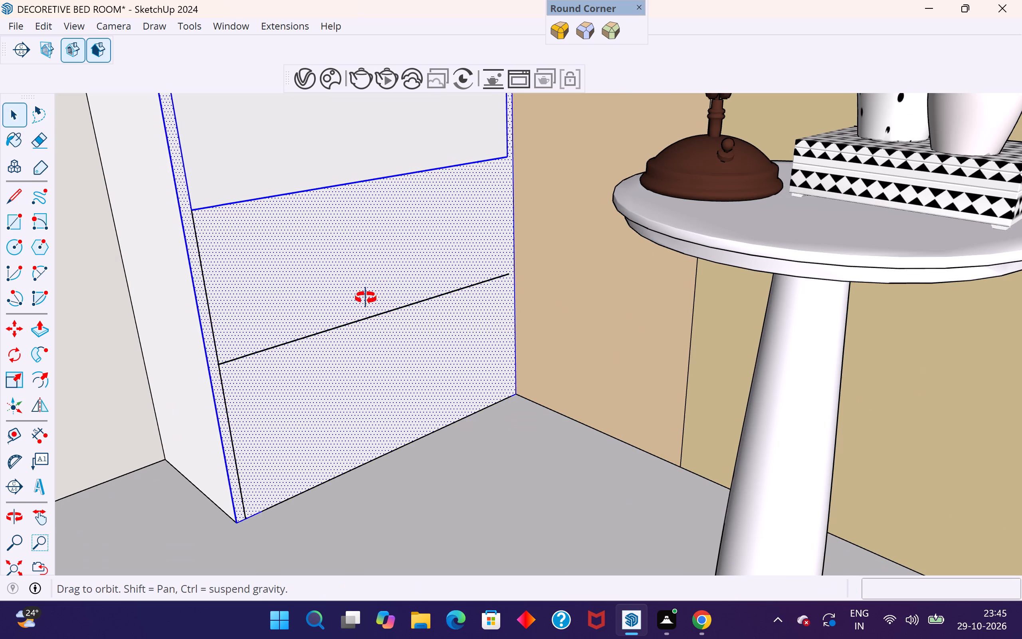
middle_drag(366, 298, 372, 352)
scroll(372, 352, up, 1)
scroll(349, 371, down, 5)
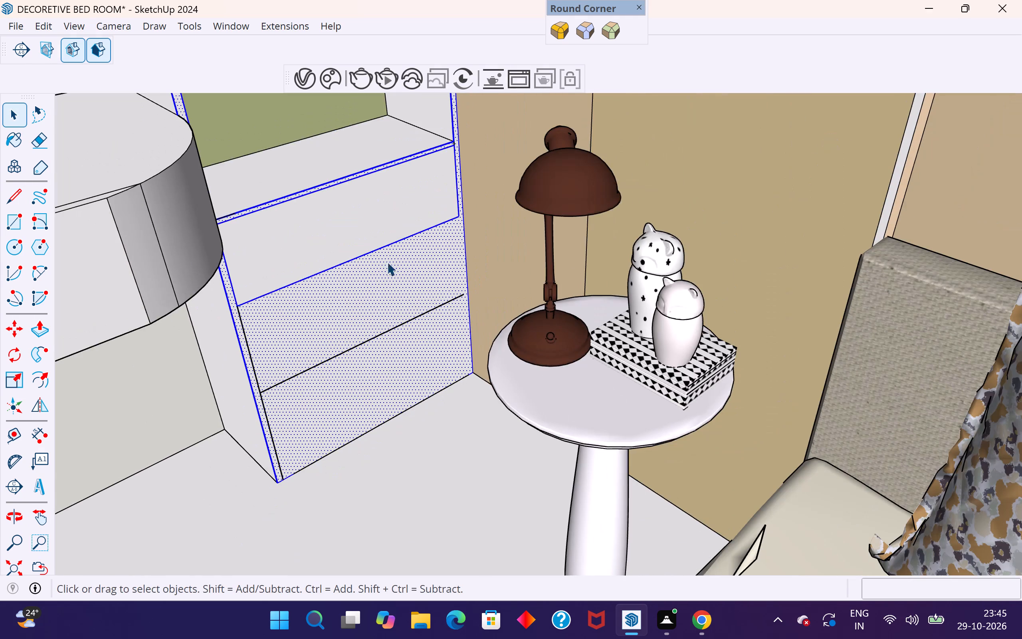
middle_drag(424, 242, 484, 136)
scroll(3, 207, up, 1)
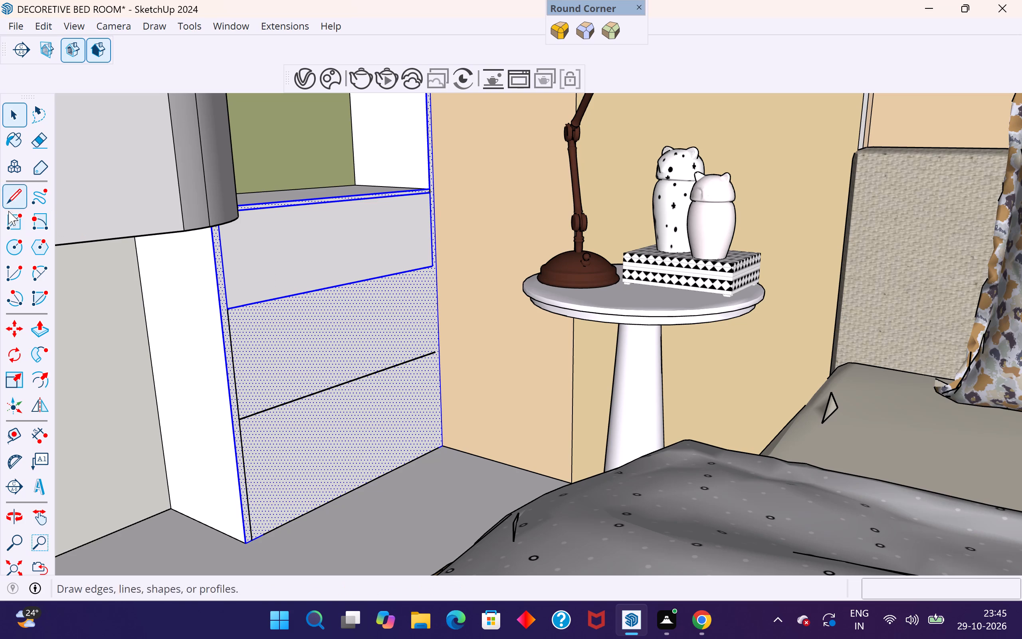
click(16, 198)
click(434, 266)
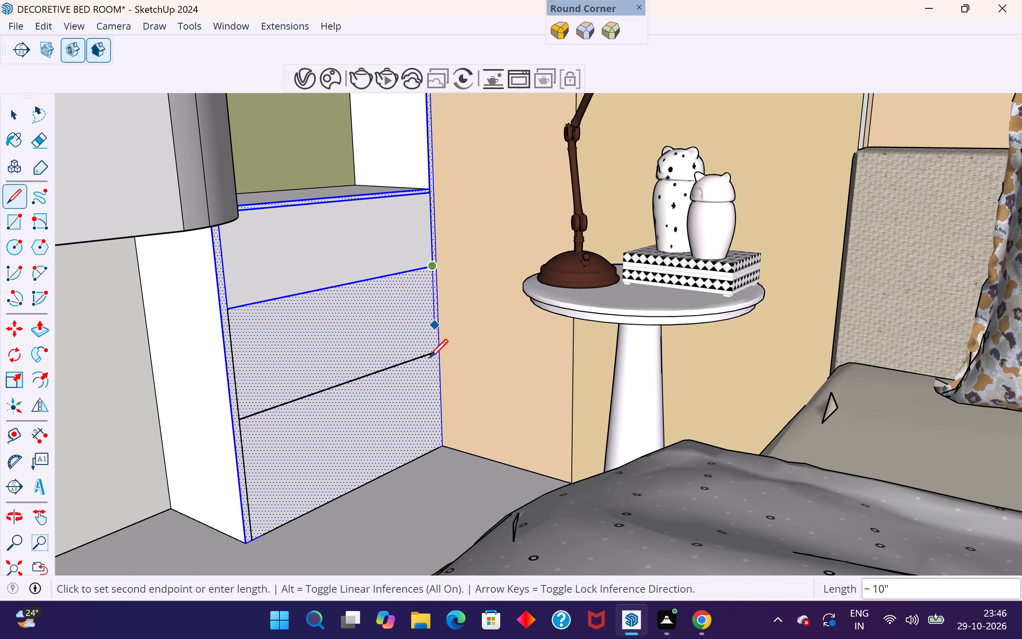
click(436, 448)
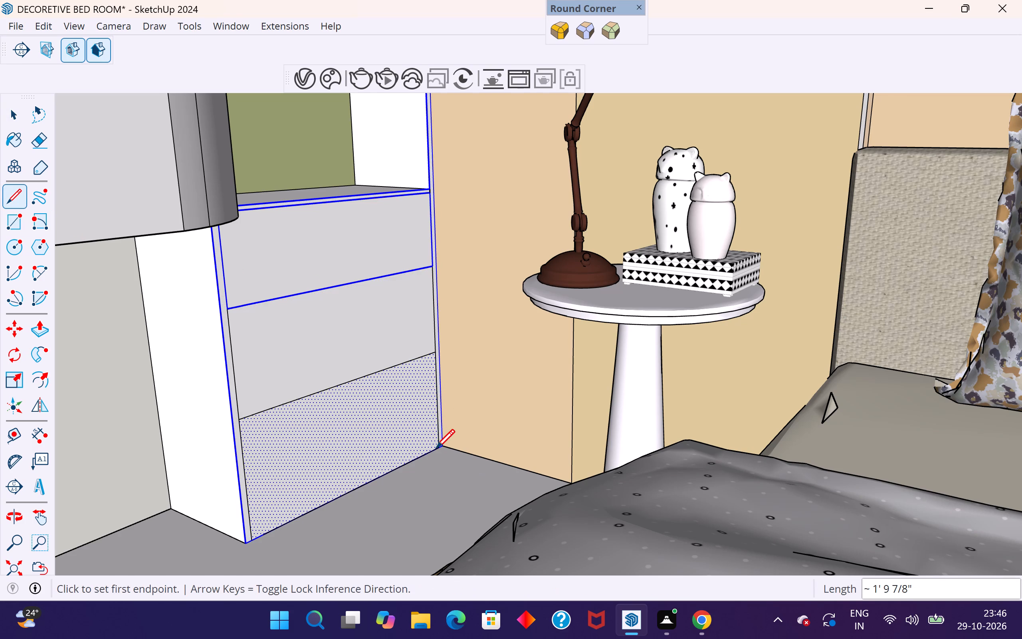
Draw a line about 2' 1 15/16" long across the lowest drawer face, just above the floor edge, between the vertical lines.
click(13, 118)
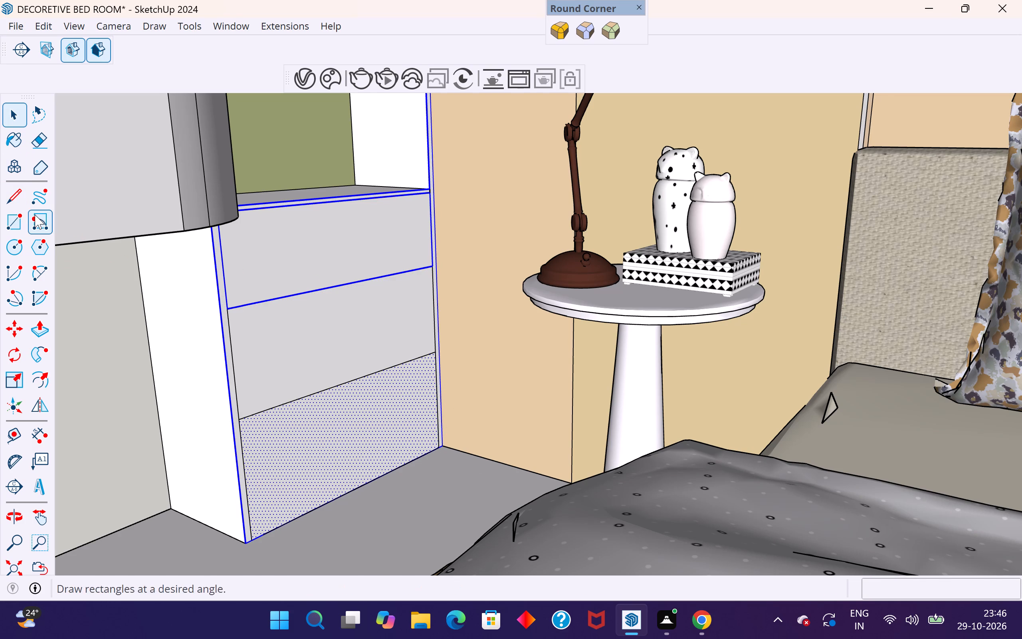
click(16, 189)
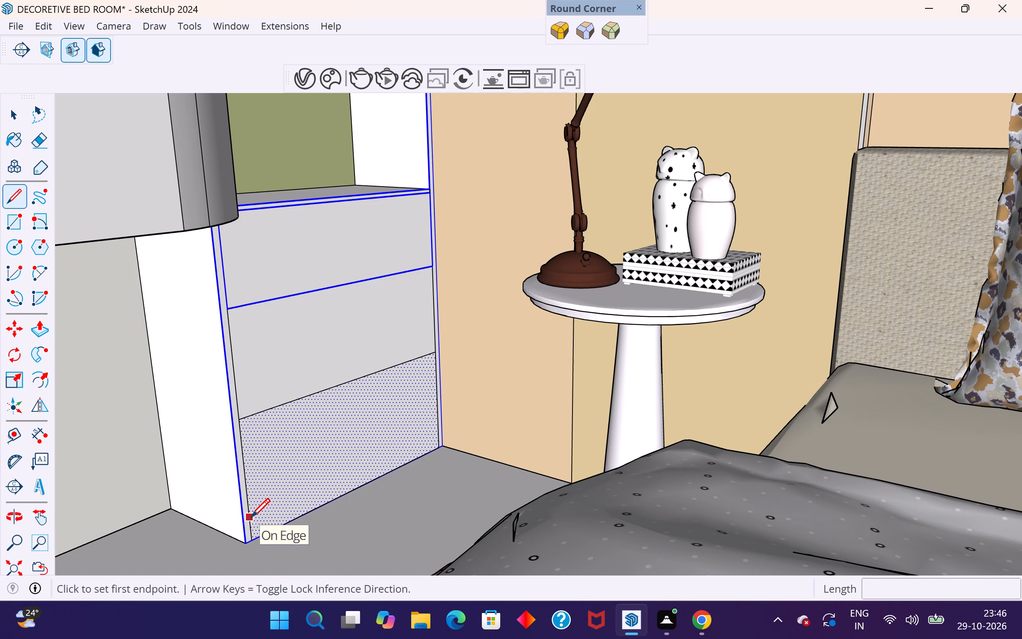
click(251, 517)
click(437, 425)
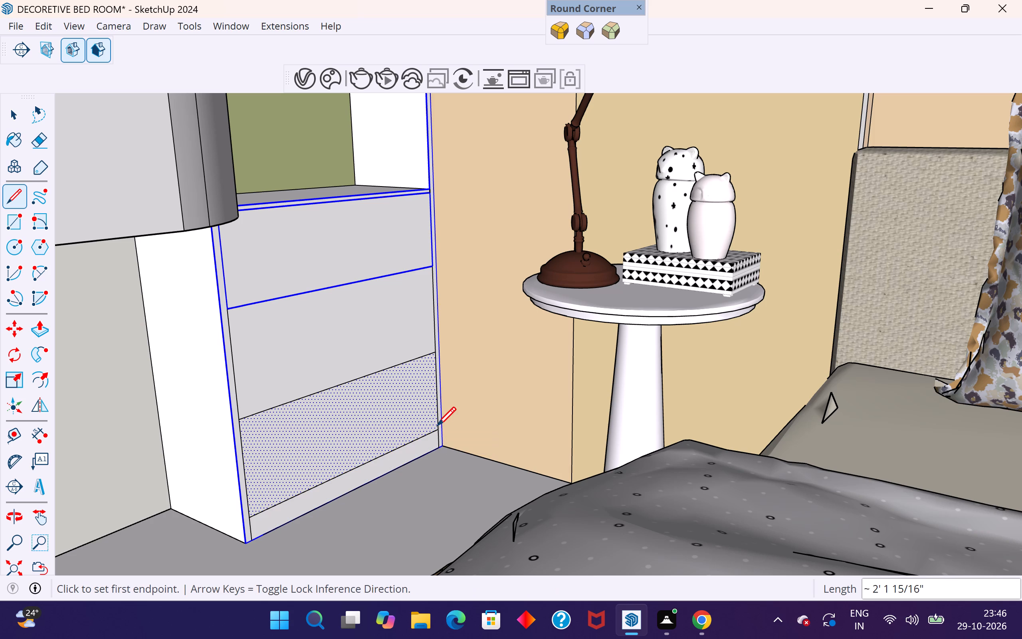
click(11, 114)
click(144, 513)
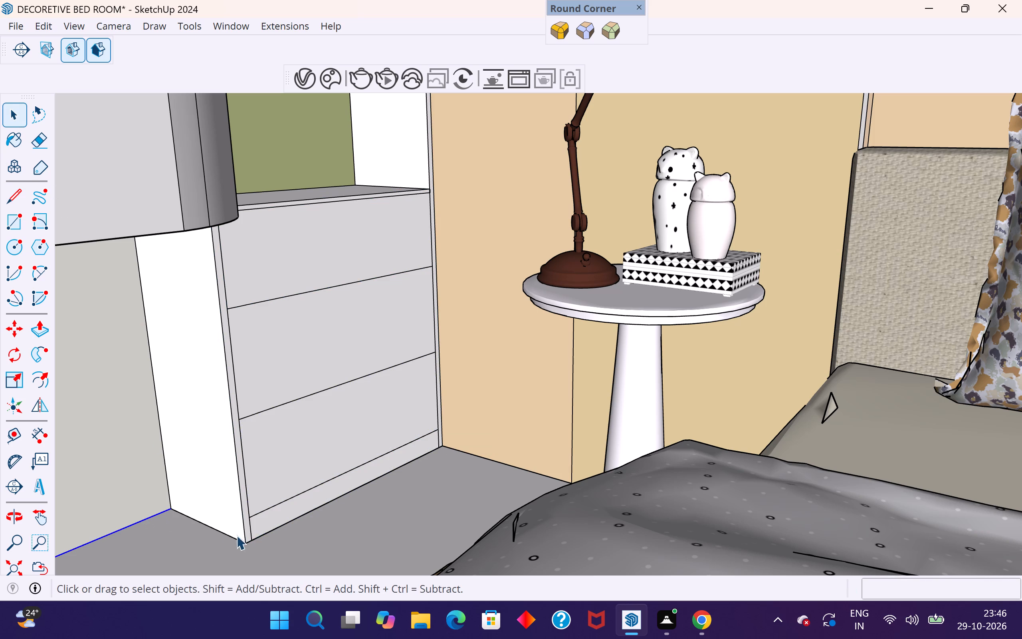
Erase the two short vertical line pieces between the new base line and the floor edge.
click(37, 155)
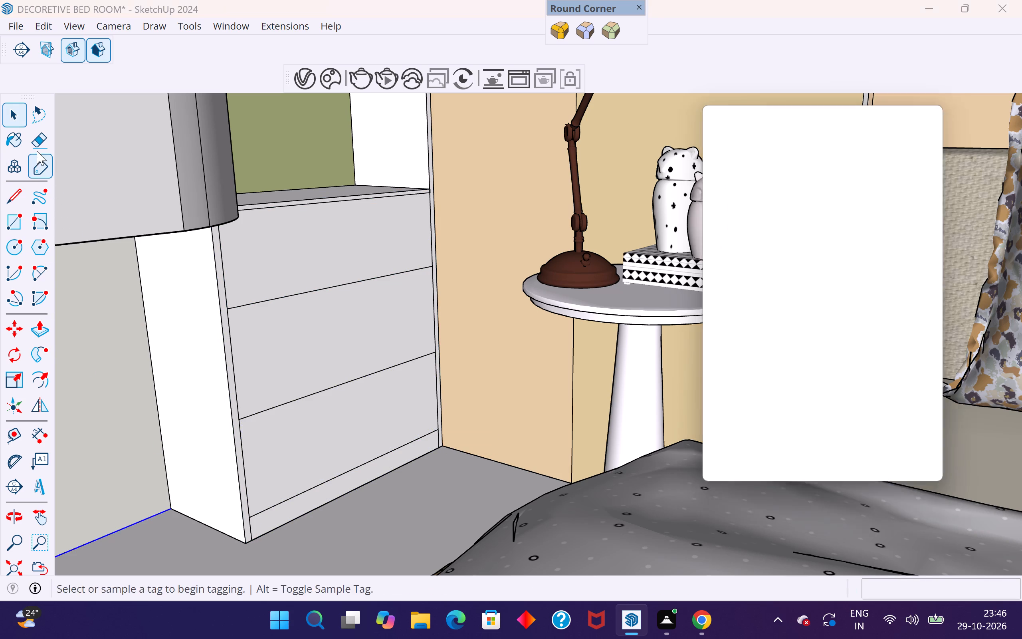
click(942, 117)
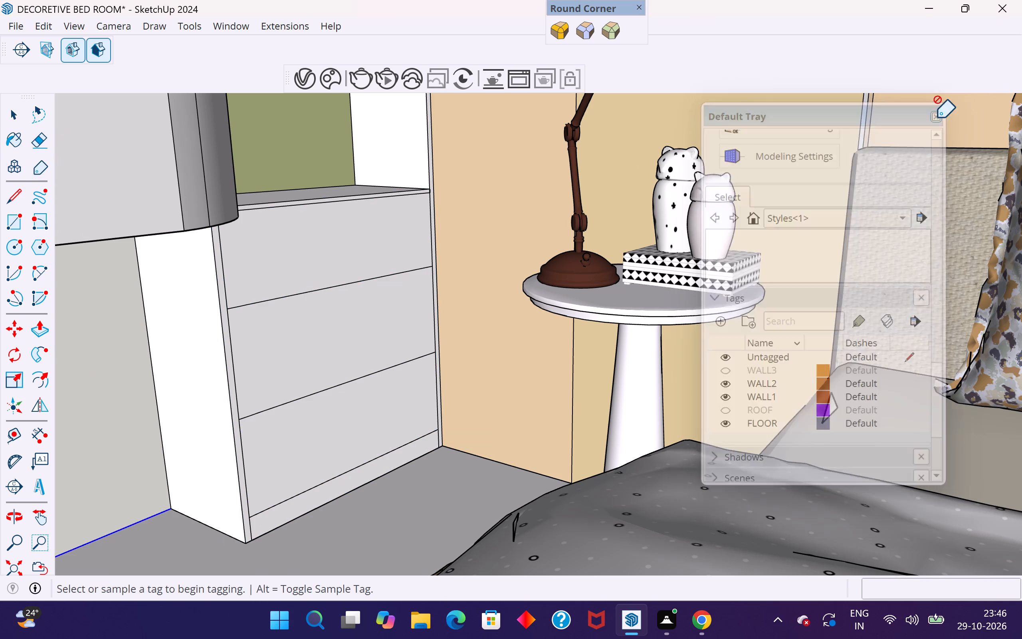
click(46, 136)
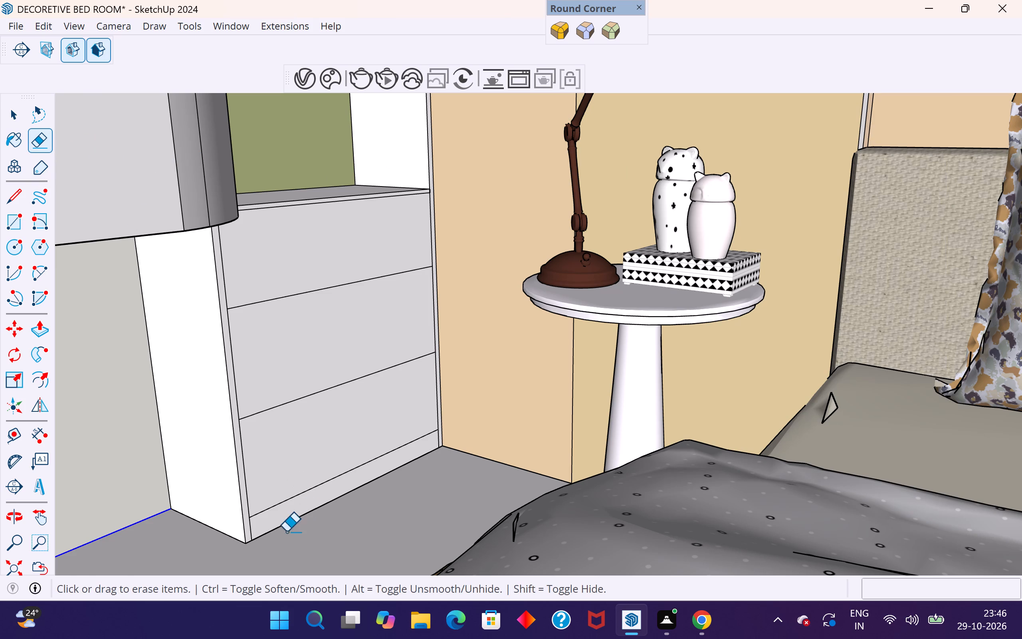
scroll(269, 529, up, 6)
click(246, 521)
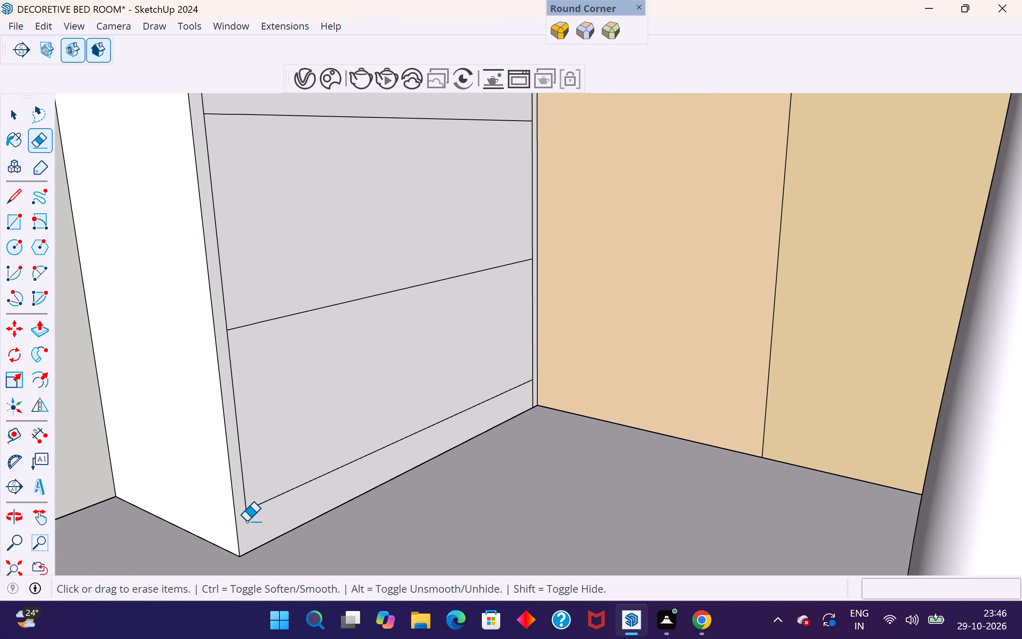
click(533, 395)
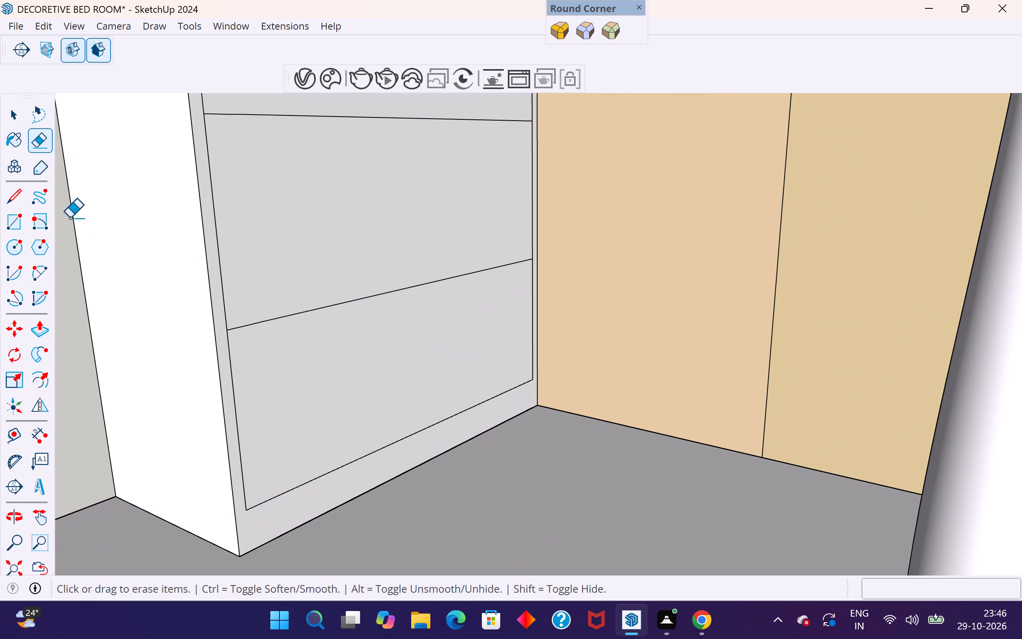
Extend the base line at both ends to the shelf's outer edges with lines about 5/8" long.
click(12, 116)
click(16, 197)
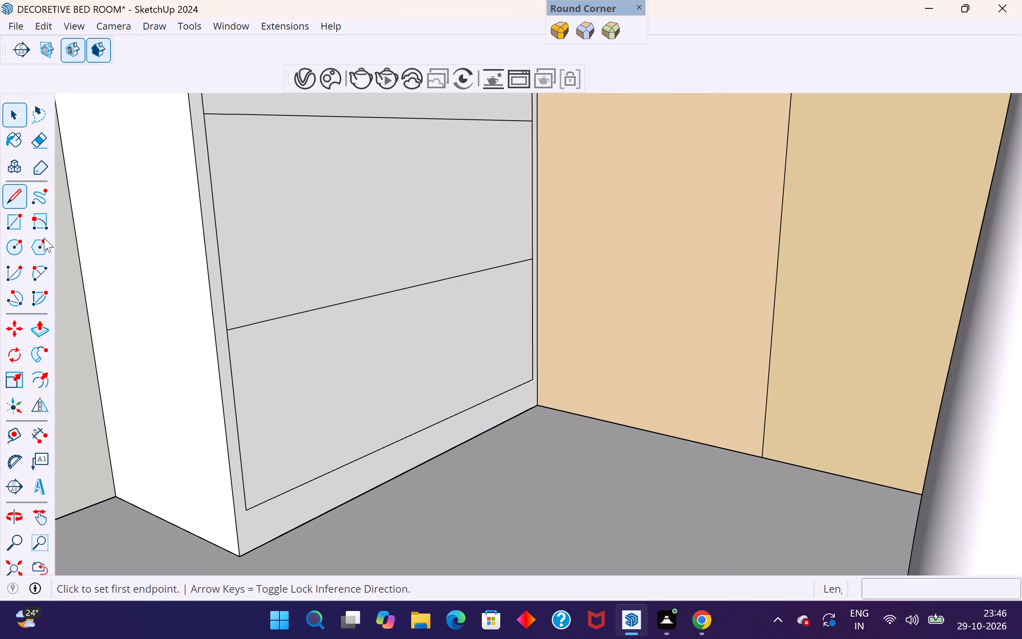
click(246, 508)
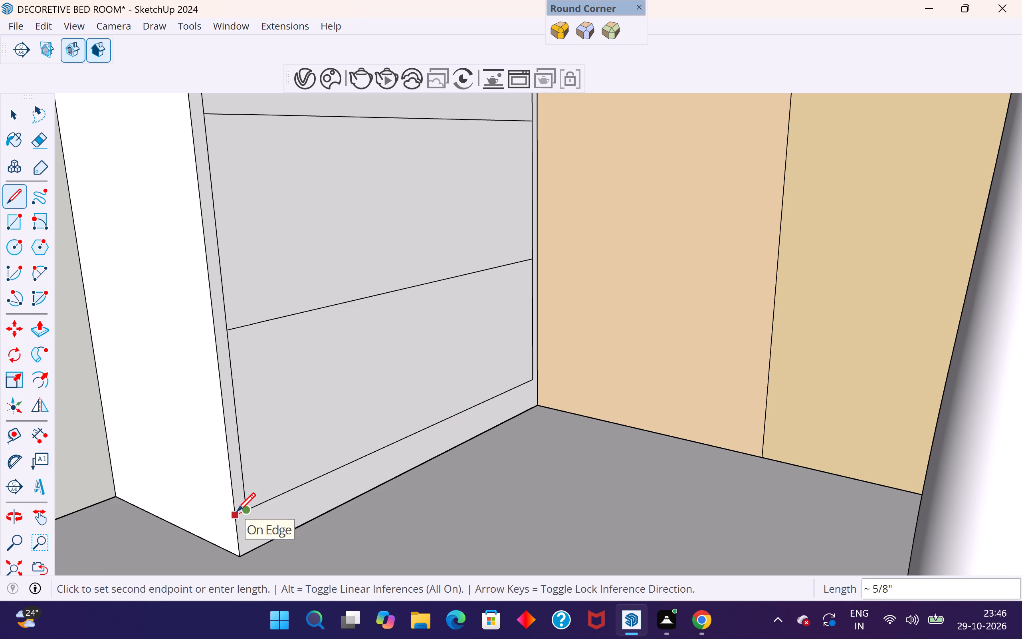
click(237, 511)
click(11, 120)
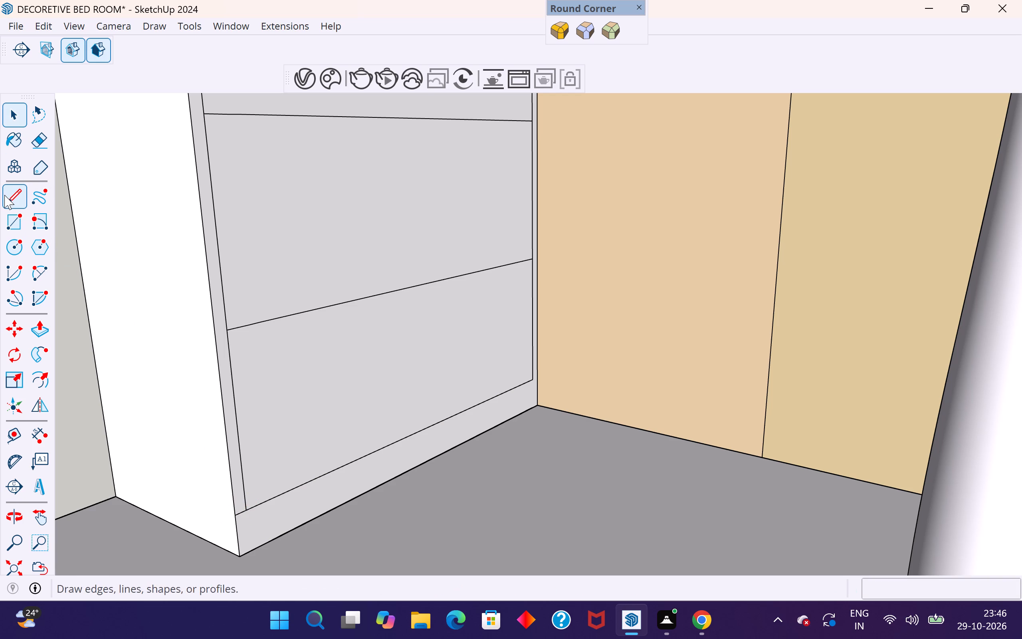
click(4, 195)
scroll(414, 342, down, 4)
middle_drag(529, 380, 464, 413)
scroll(515, 370, up, 5)
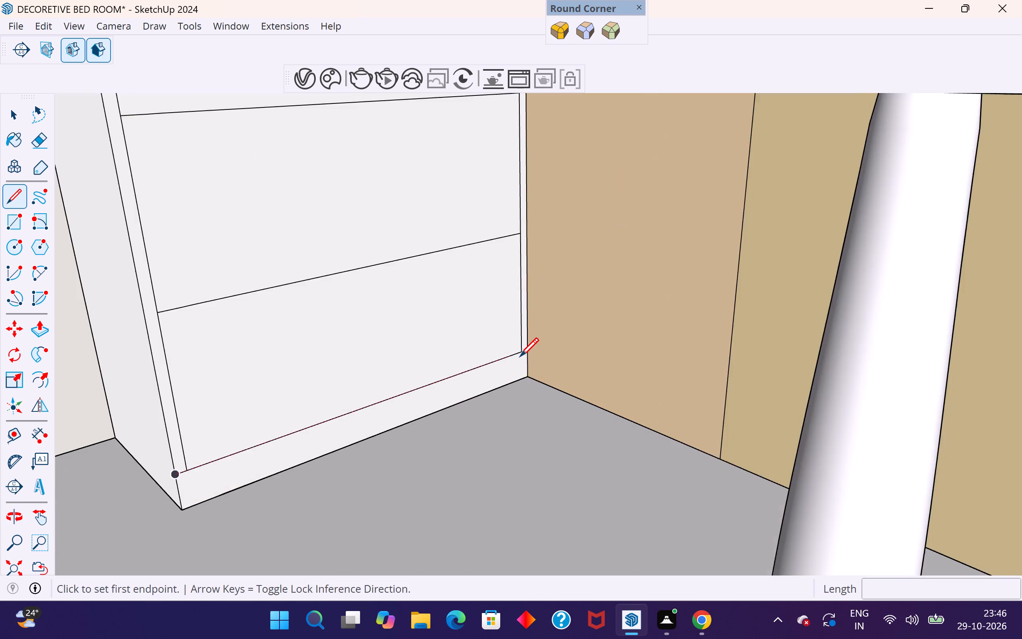
scroll(520, 356, up, 8)
click(525, 349)
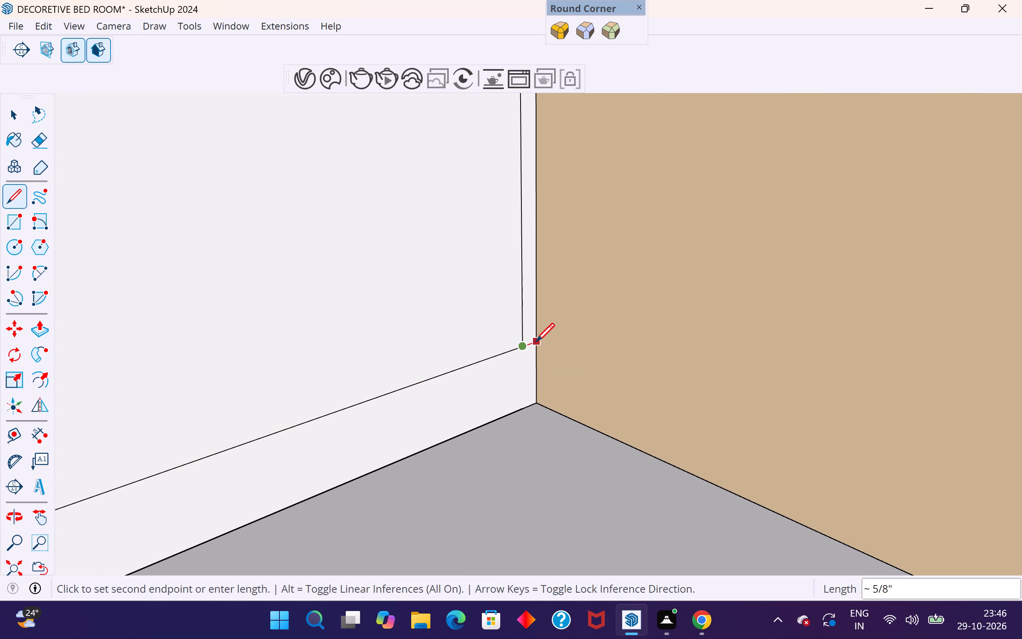
click(536, 341)
click(9, 107)
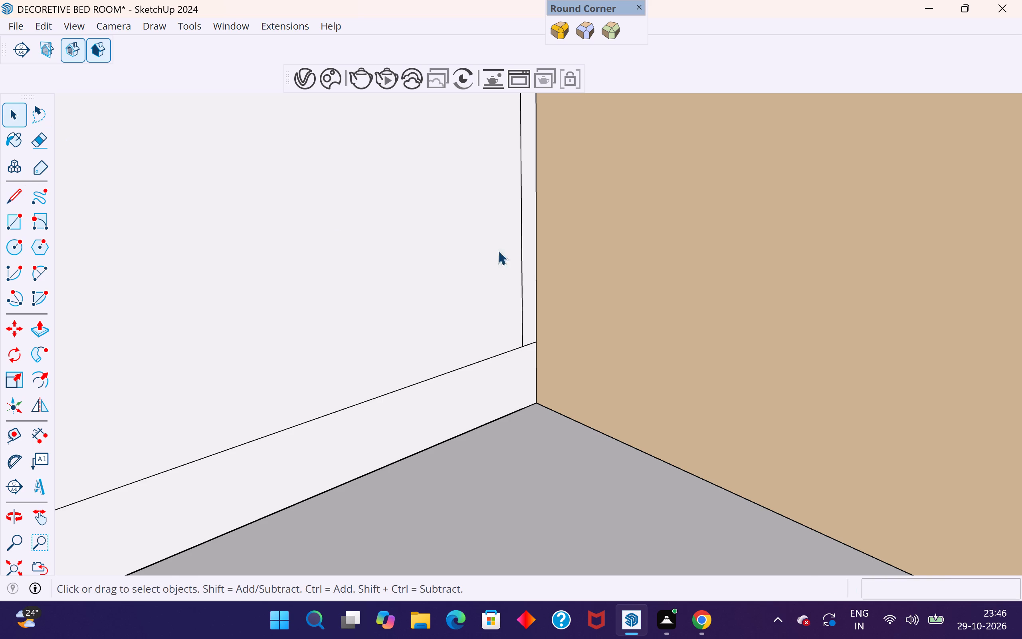
Examine the shelf's divided lower front in relation to the dressing table, bed and rest of the room.
scroll(518, 258, down, 12)
middle_drag(485, 313, 617, 363)
scroll(633, 421, down, 9)
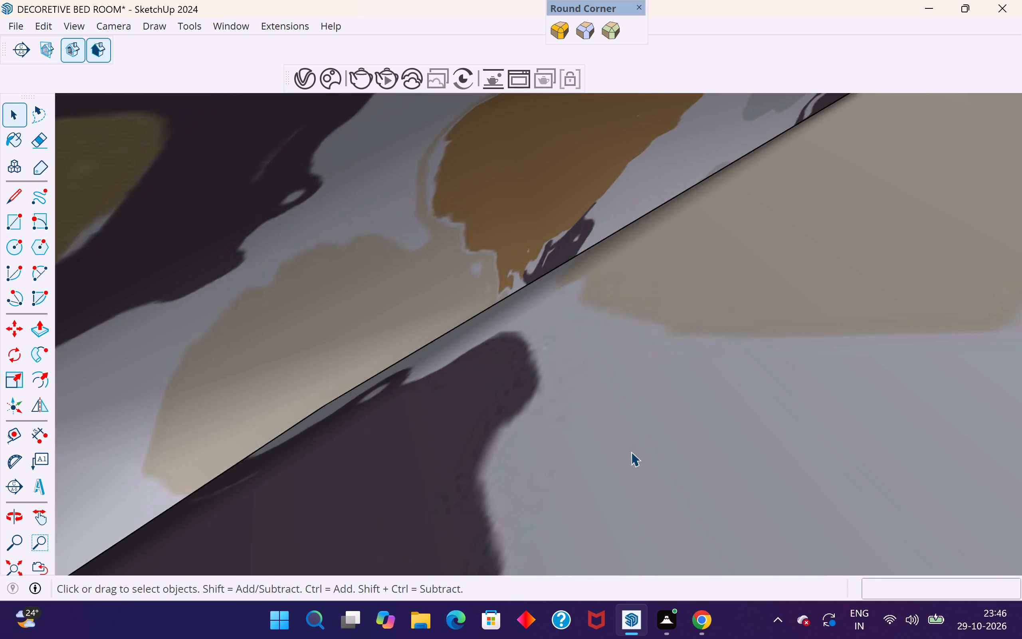
scroll(631, 452, down, 20)
scroll(631, 452, down, 20)
scroll(631, 452, down, 3)
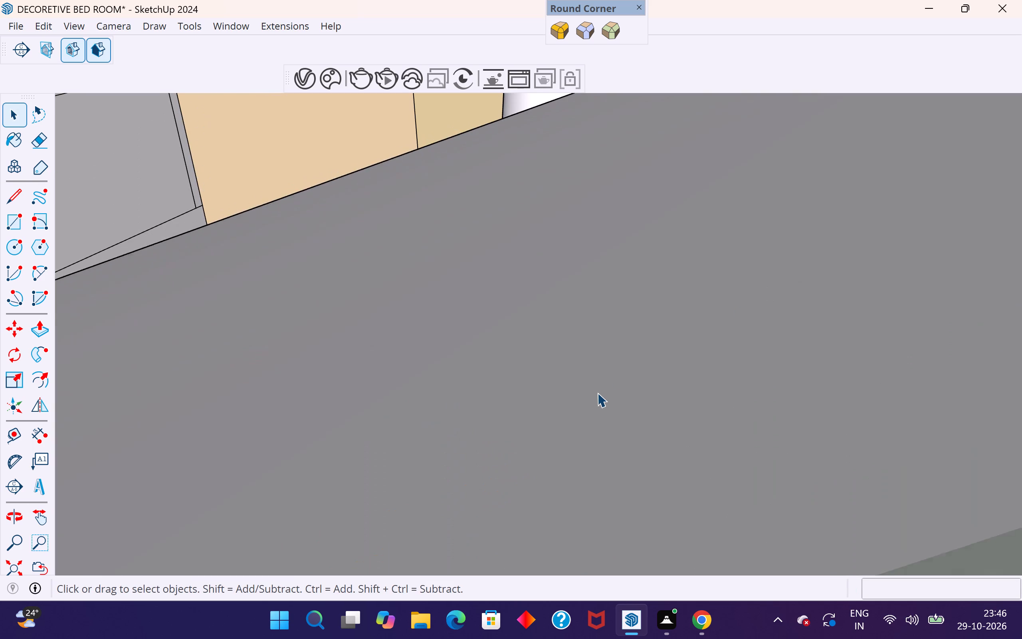
scroll(597, 393, down, 20)
scroll(597, 393, down, 20)
scroll(597, 393, down, 3)
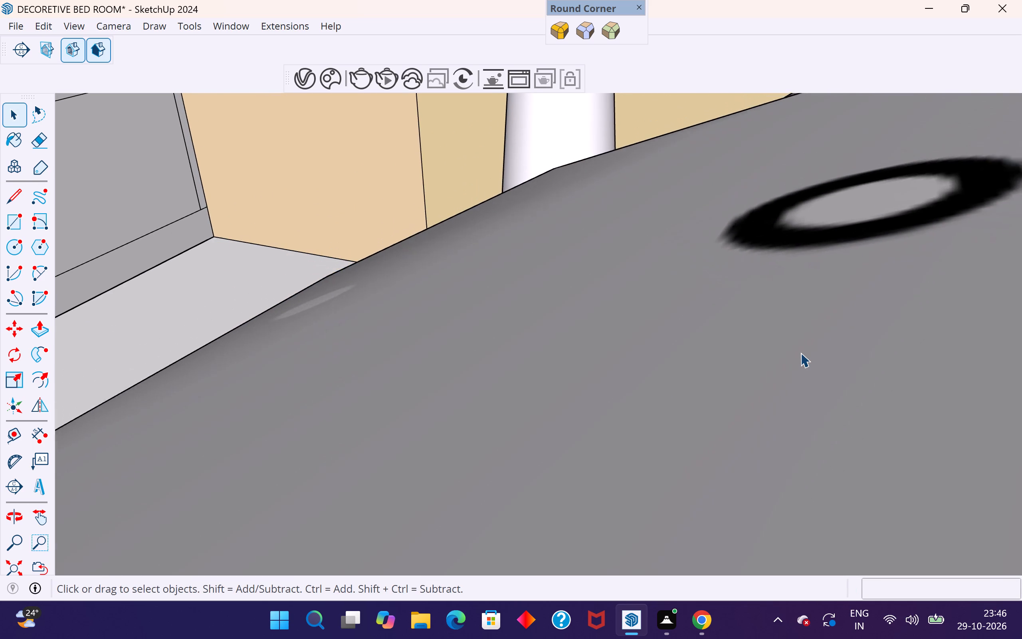
scroll(382, 466, down, 20)
scroll(382, 466, down, 11)
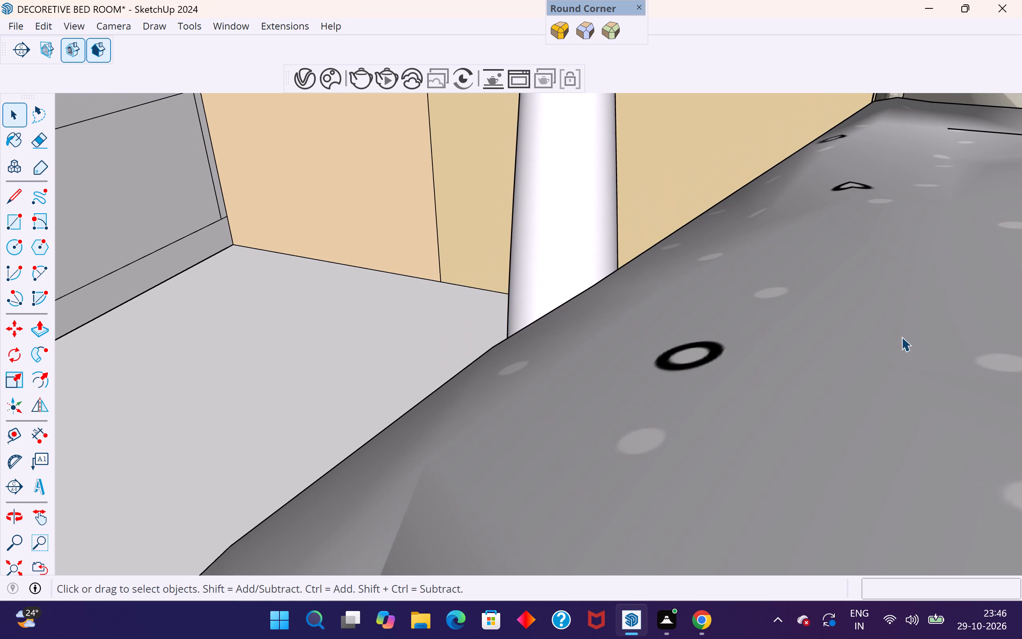
scroll(901, 337, down, 20)
scroll(901, 337, down, 18)
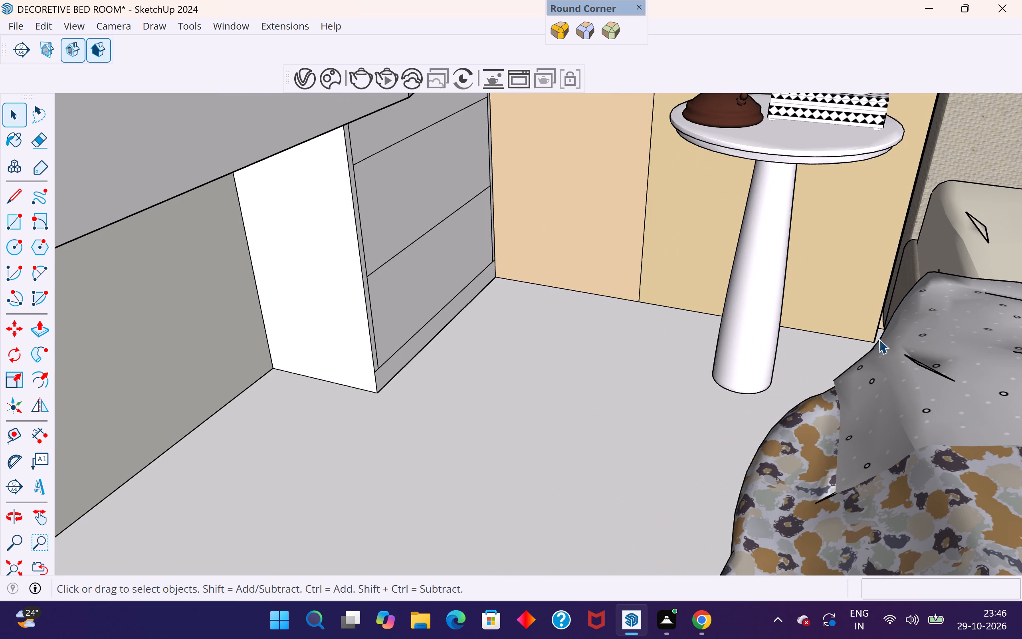
click(178, 157)
scroll(266, 380, down, 8)
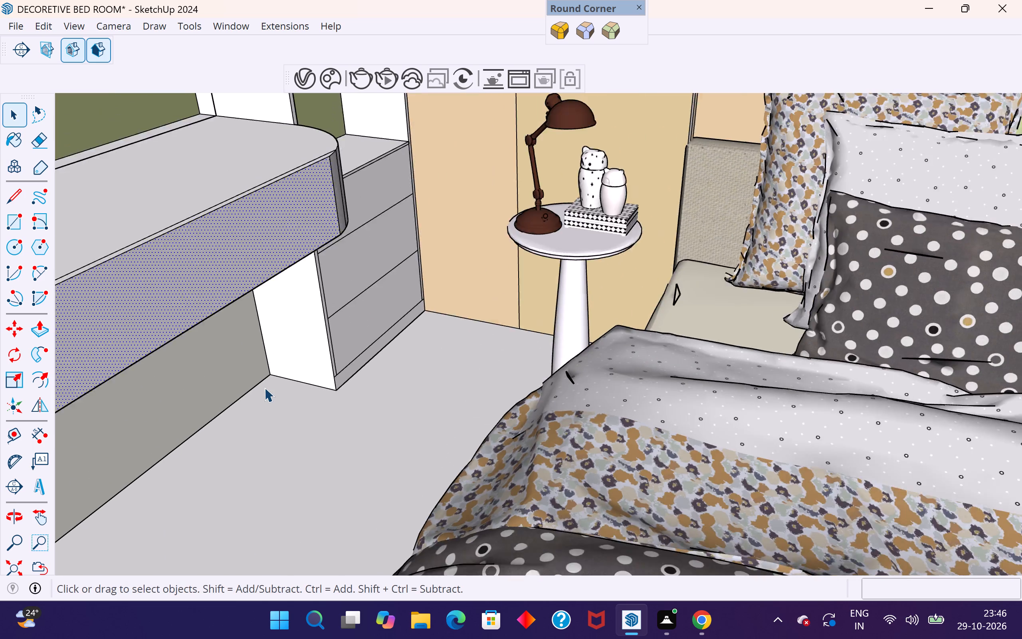
scroll(264, 387, down, 4)
scroll(292, 362, down, 11)
click(710, 427)
Push the base strip beneath the shelf's lowest drawer inward about 7/8" to form a recessed skirting.
scroll(184, 403, up, 7)
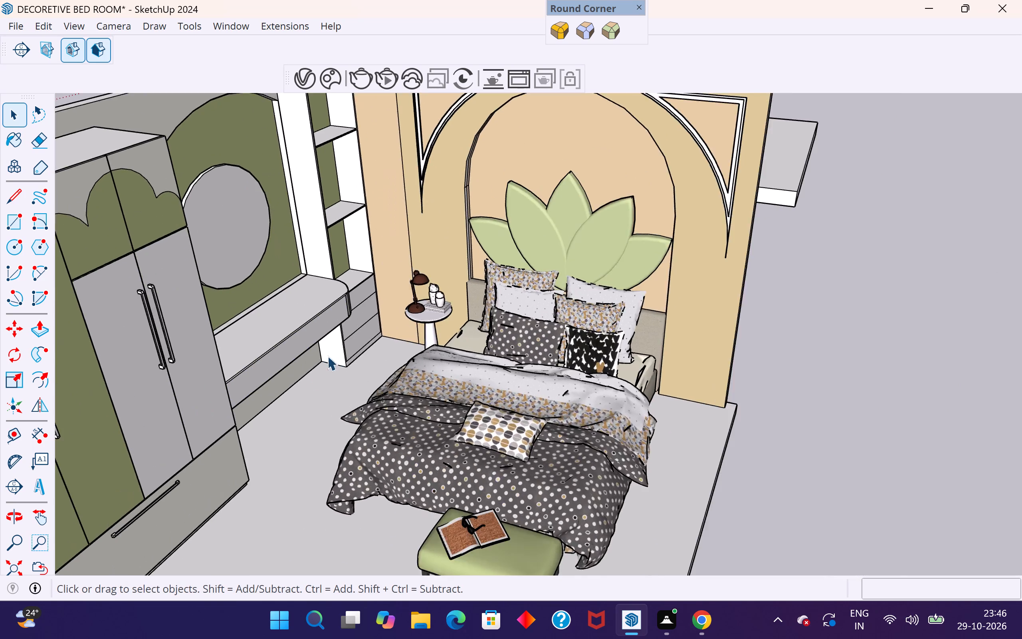
scroll(327, 356, up, 17)
click(352, 385)
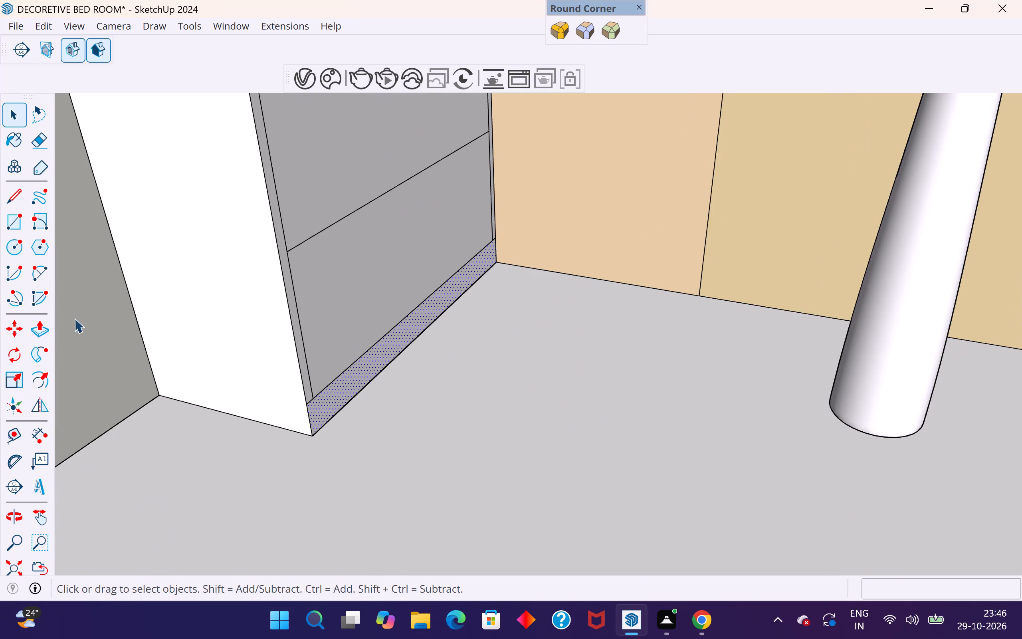
click(44, 332)
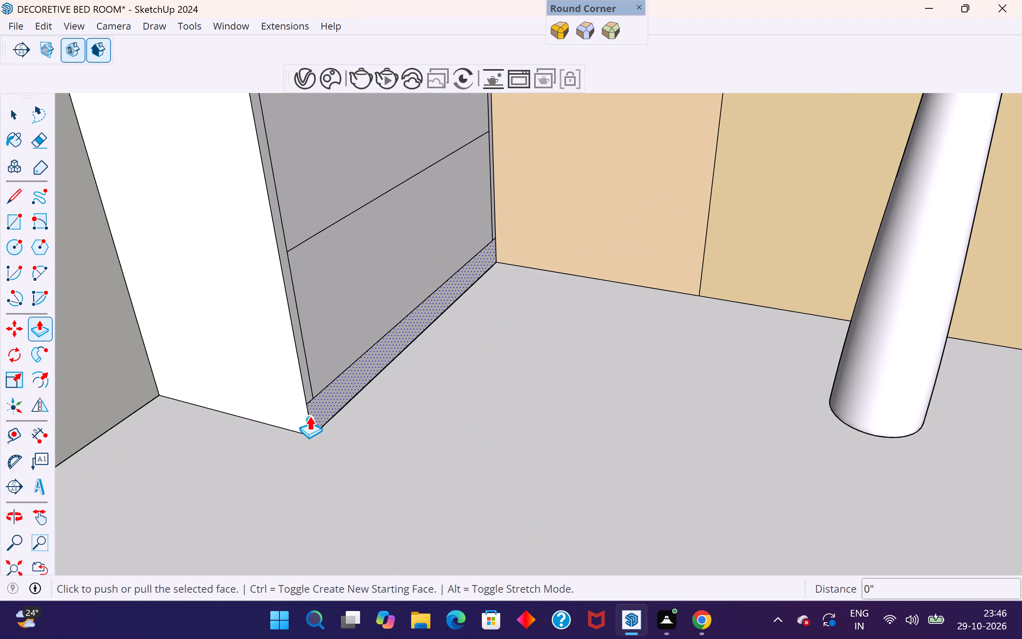
click(309, 416)
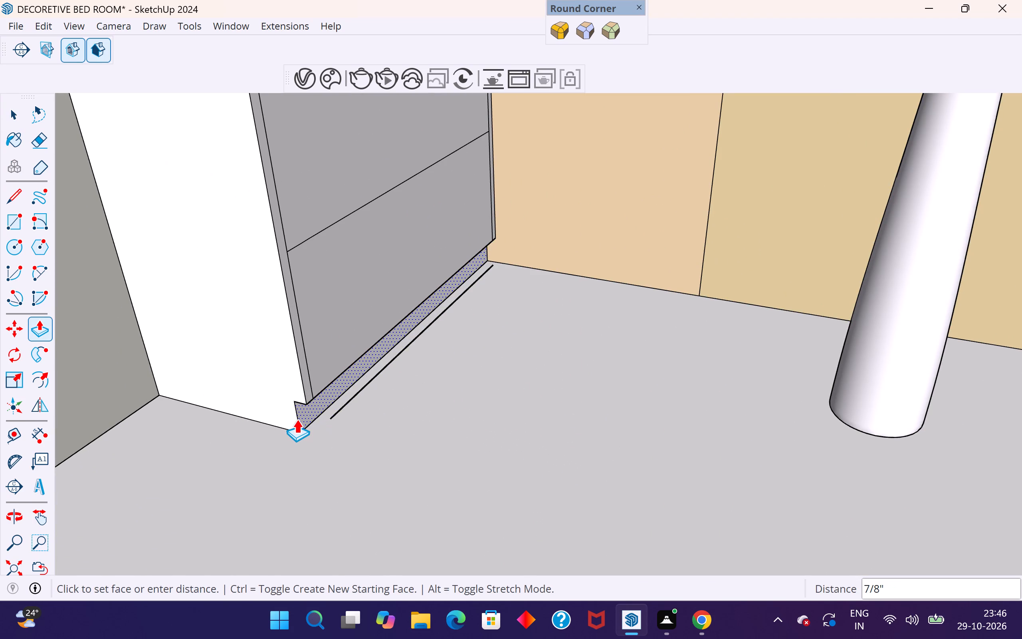
click(297, 419)
click(16, 117)
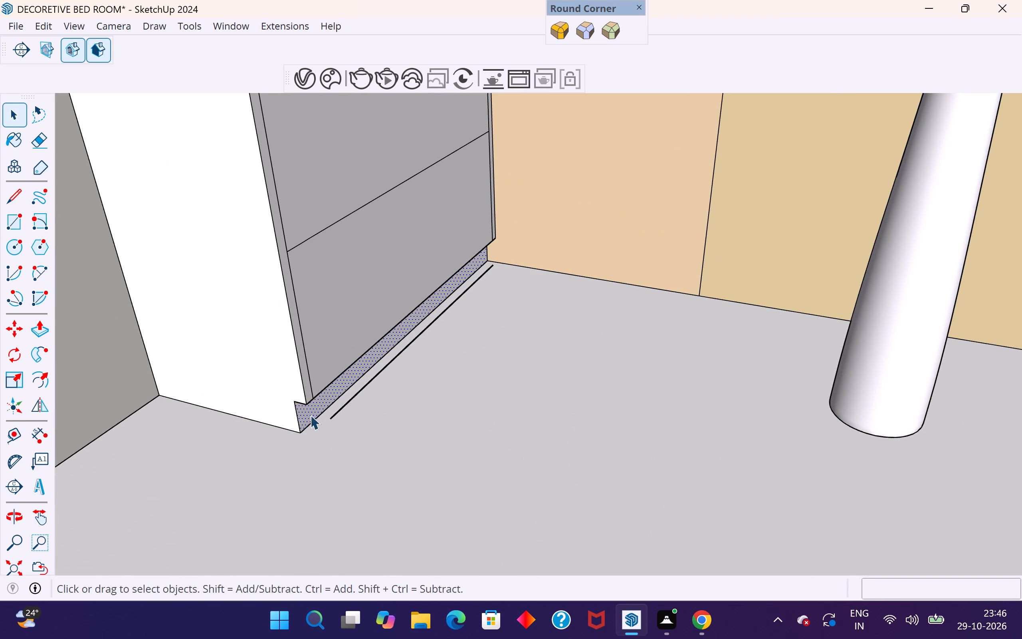
Delete the stray line pieces on the floor in front of the shelf unit's recessed skirting.
click(336, 415)
key(Delete)
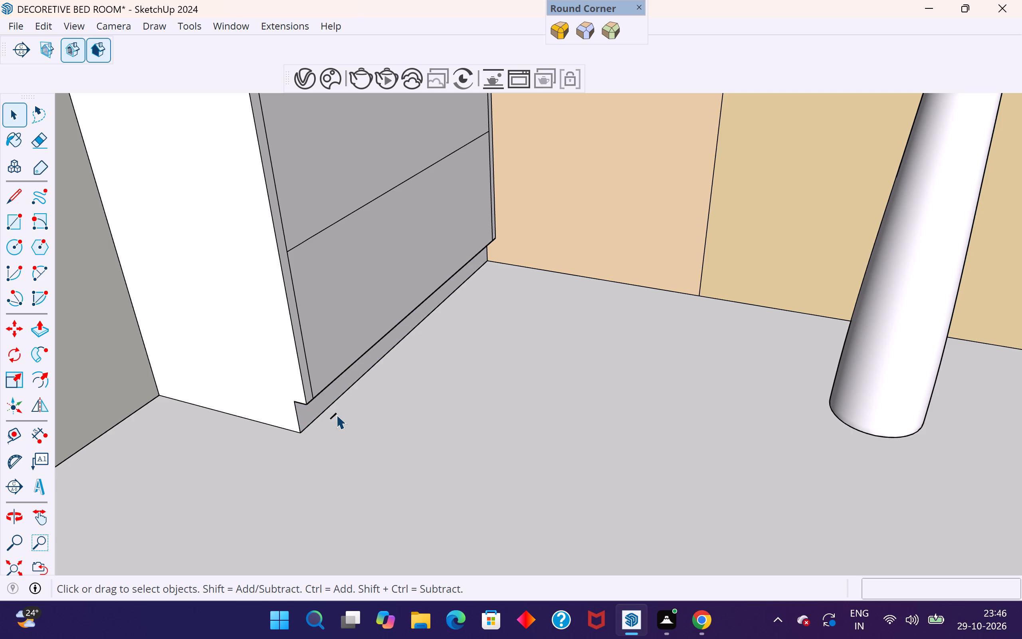
click(332, 415)
key(Delete)
Examine the shelf unit's drawers and skirting in relation to the dressing table, bedside table and bed.
scroll(376, 473, down, 13)
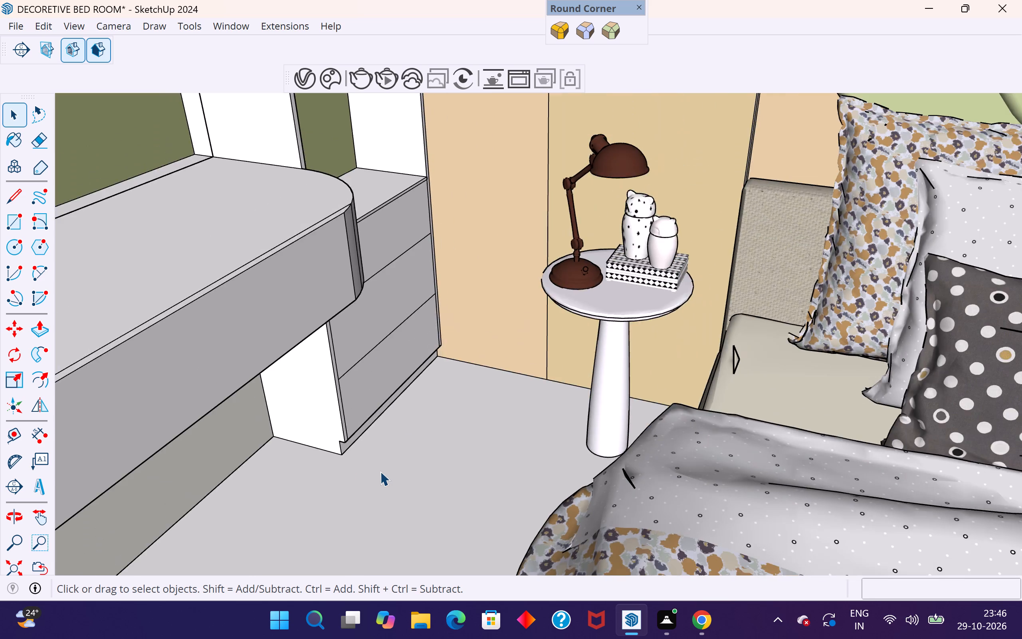
middle_drag(430, 411, 290, 353)
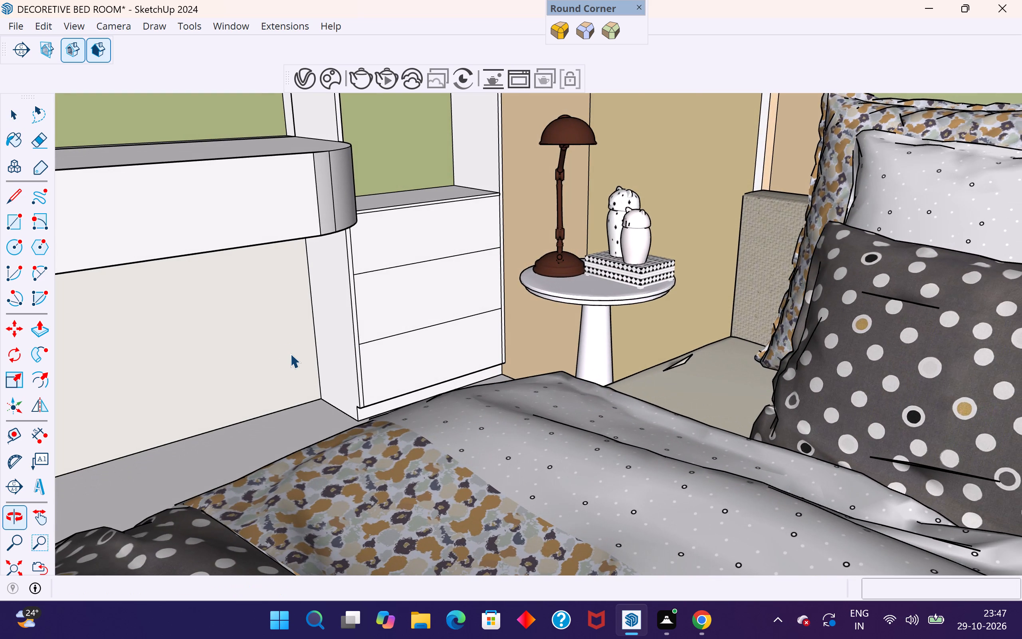
scroll(290, 353, down, 12)
middle_drag(293, 355, 353, 389)
scroll(353, 389, down, 1)
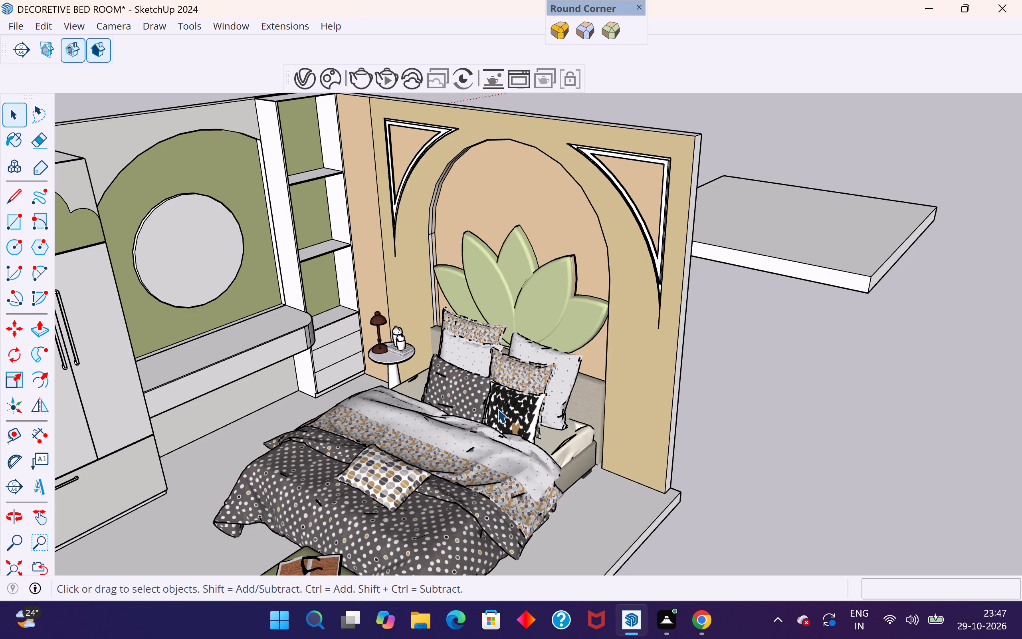
scroll(507, 374, up, 2)
scroll(295, 355, up, 2)
middle_drag(321, 375, 214, 392)
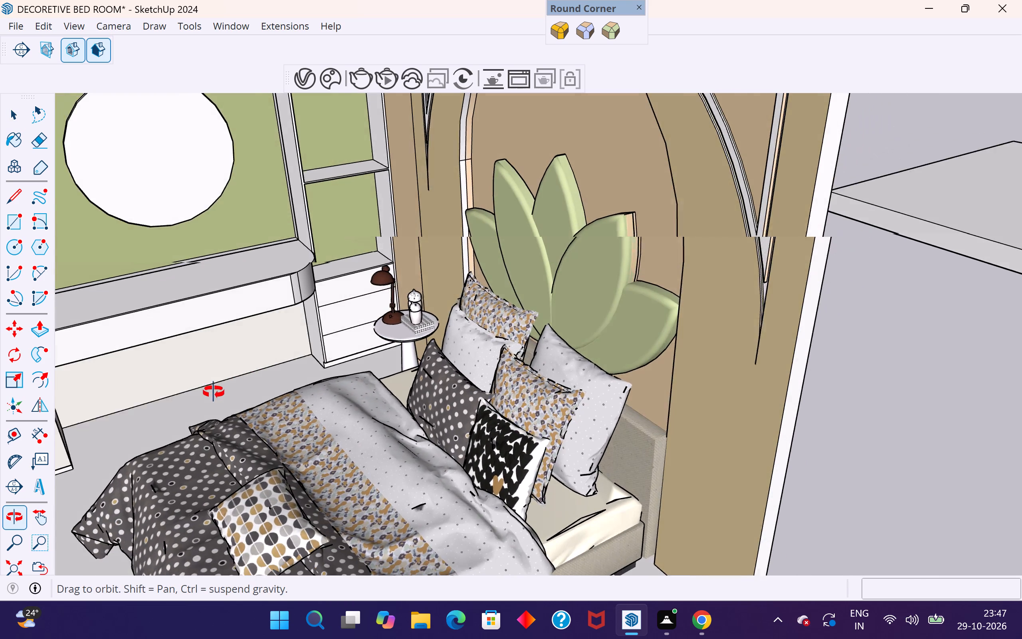
middle_drag(214, 392, 243, 389)
scroll(274, 353, up, 4)
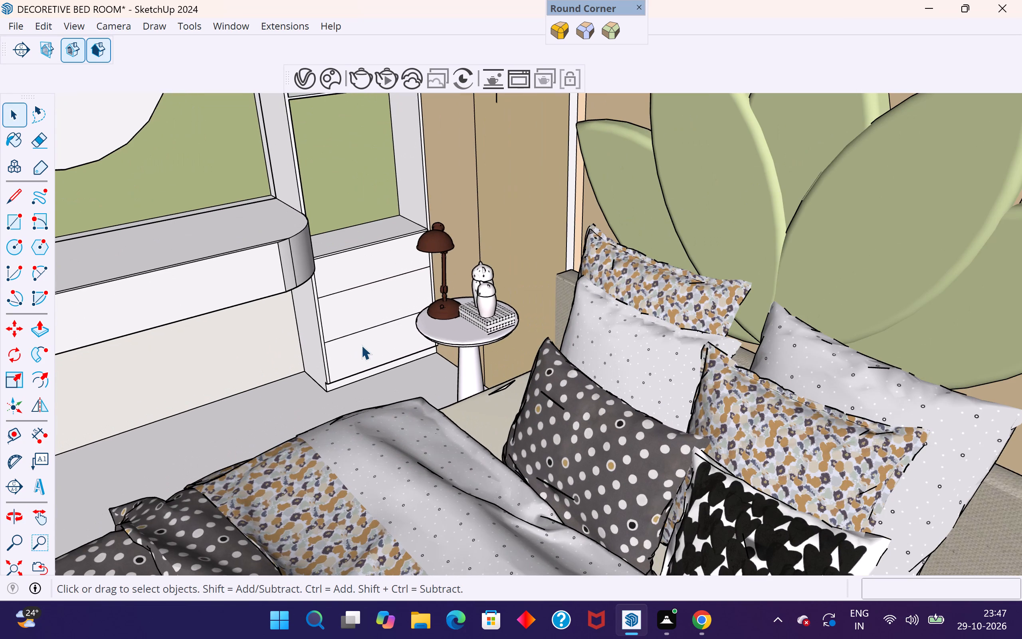
Apply the green "cubod" V-Ray material to the shelf unit's three drawer faces.
click(362, 345)
click(306, 80)
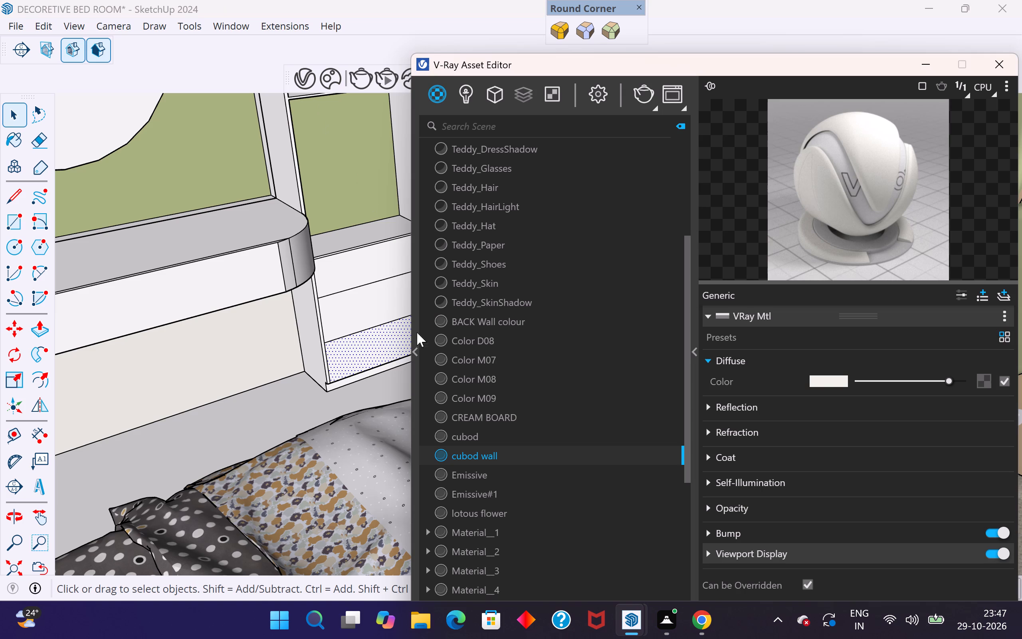
click(484, 474)
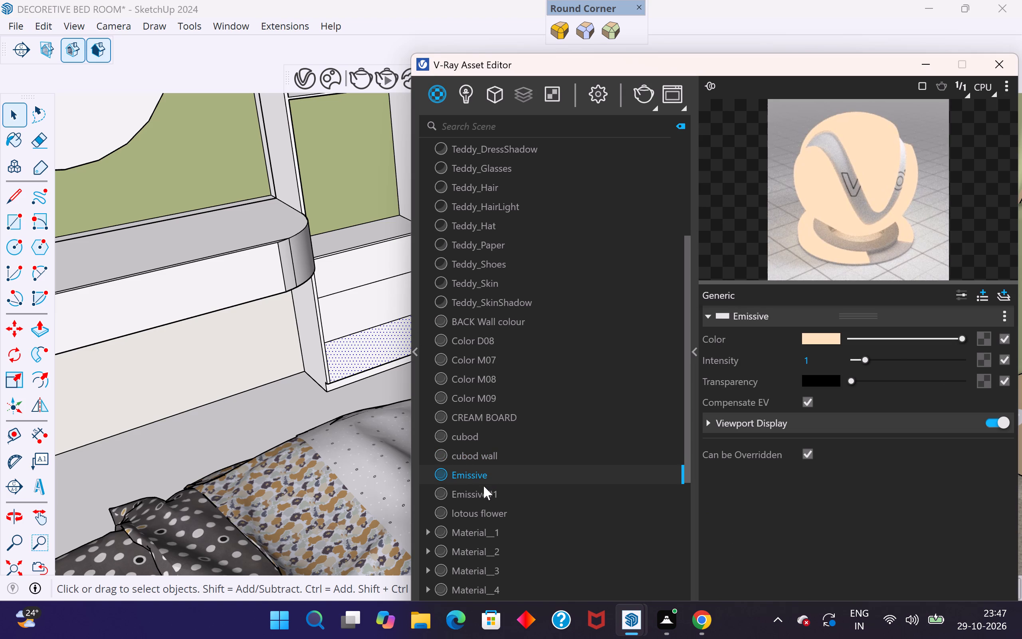
click(483, 494)
click(481, 439)
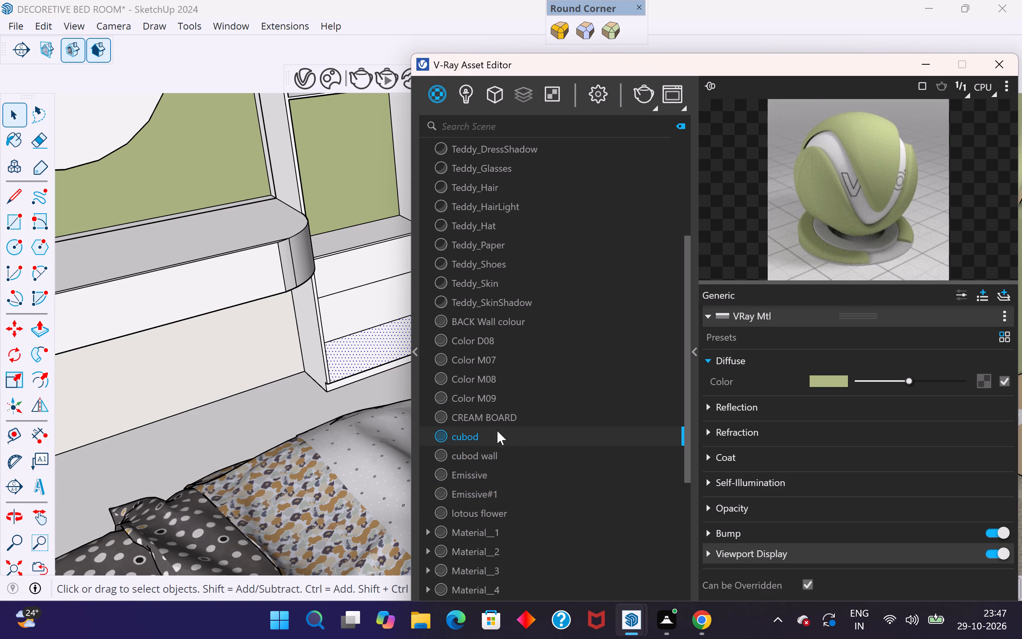
right_click(506, 439)
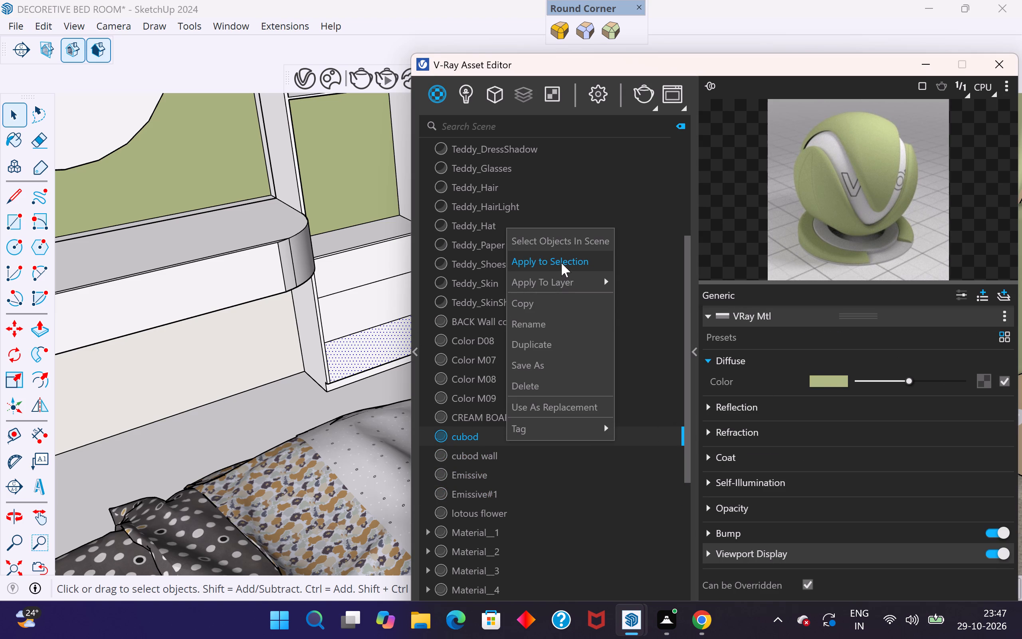
click(561, 263)
click(367, 312)
right_click(486, 433)
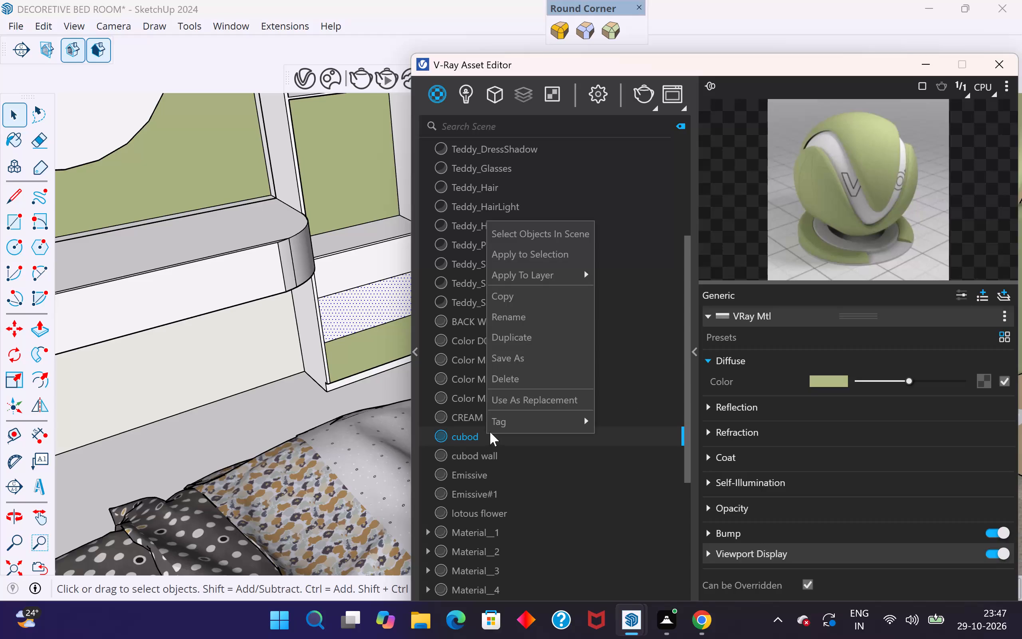
click(528, 256)
click(347, 281)
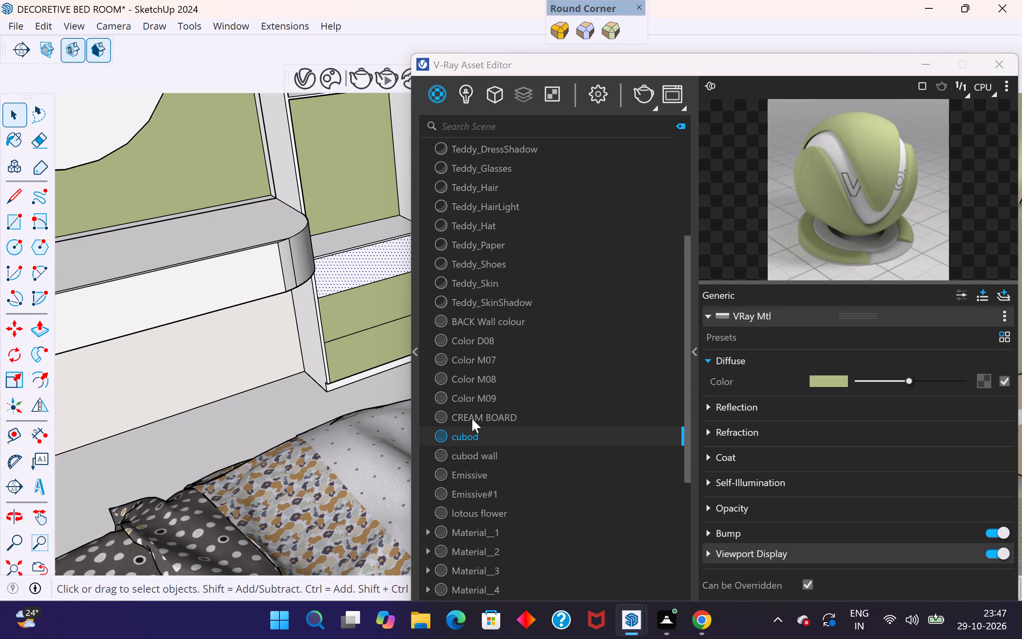
right_click(487, 437)
click(548, 258)
Examine the coloured drawer faces and the wardrobe front in relation to the whole bedroom.
scroll(350, 390, down, 5)
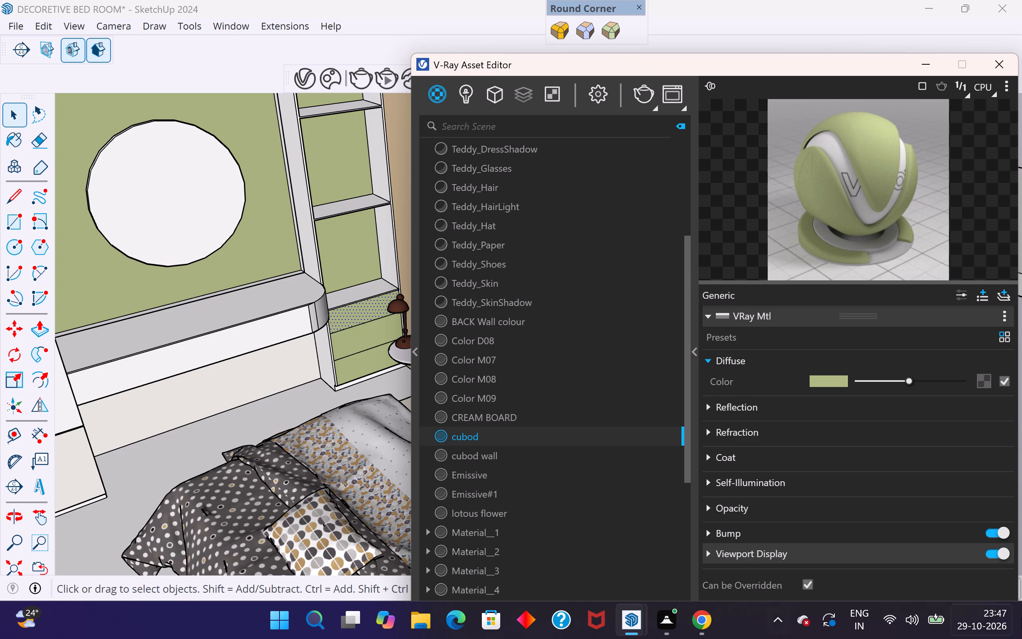
scroll(299, 419, down, 11)
click(309, 216)
scroll(300, 373, up, 1)
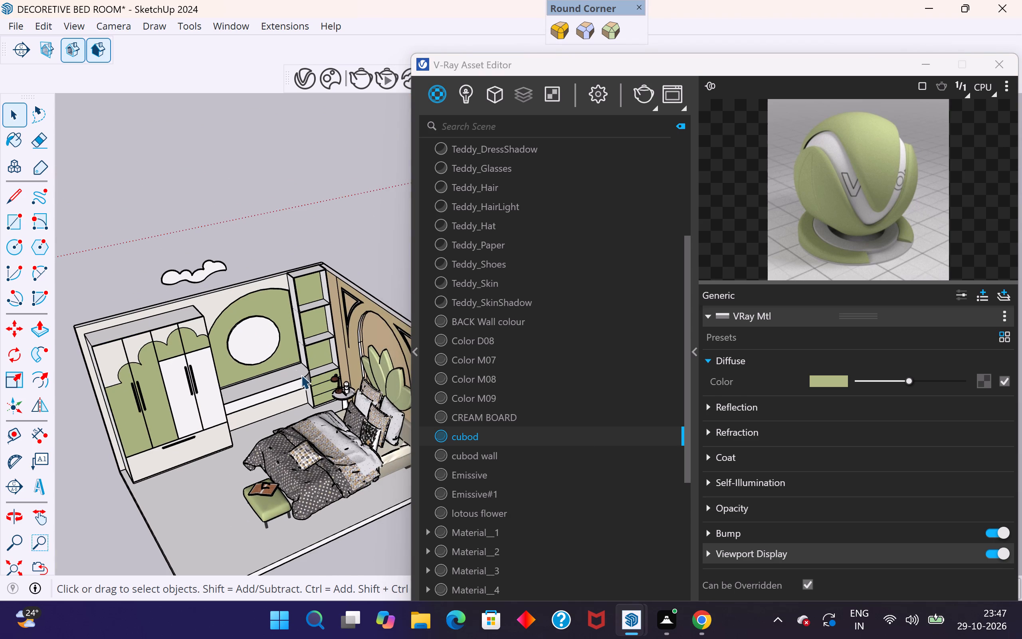
scroll(301, 375, up, 1)
scroll(286, 379, down, 2)
scroll(180, 441, up, 11)
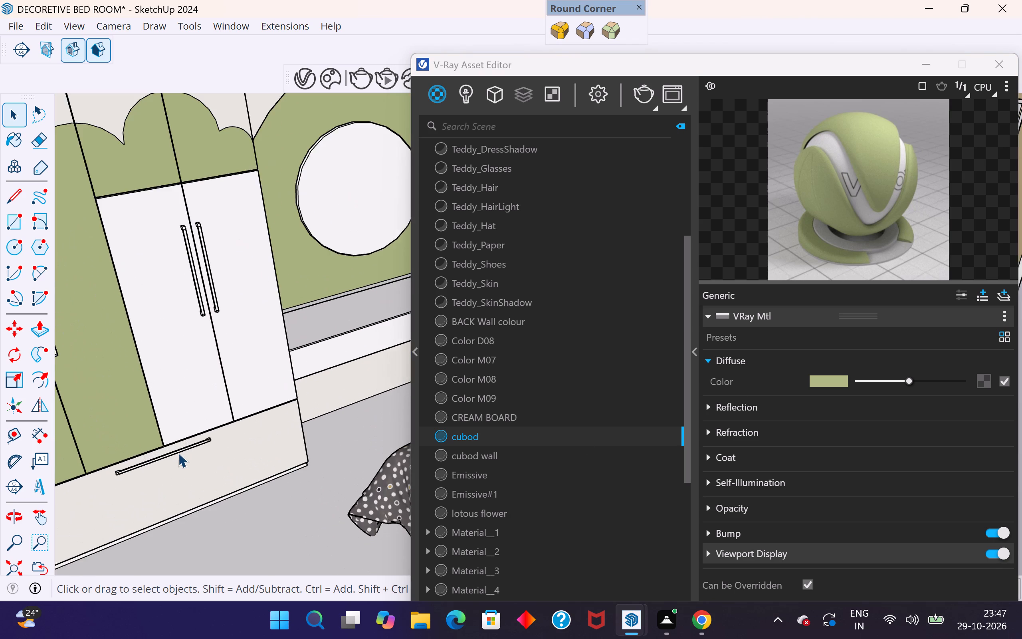
scroll(179, 452, up, 4)
click(179, 450)
scroll(179, 450, down, 12)
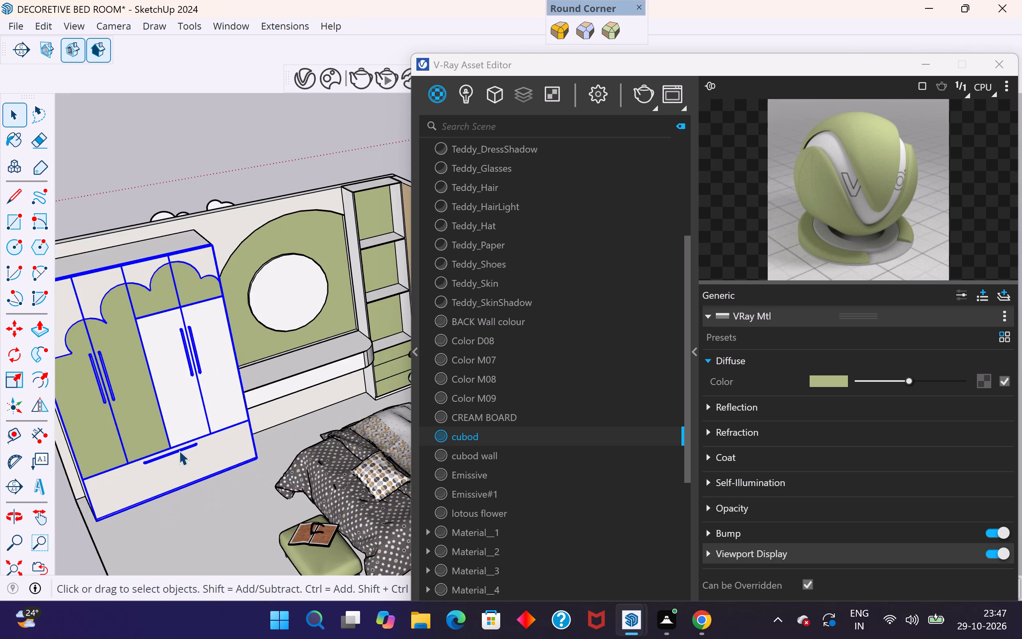
scroll(179, 450, down, 4)
scroll(179, 450, up, 4)
scroll(227, 313, down, 3)
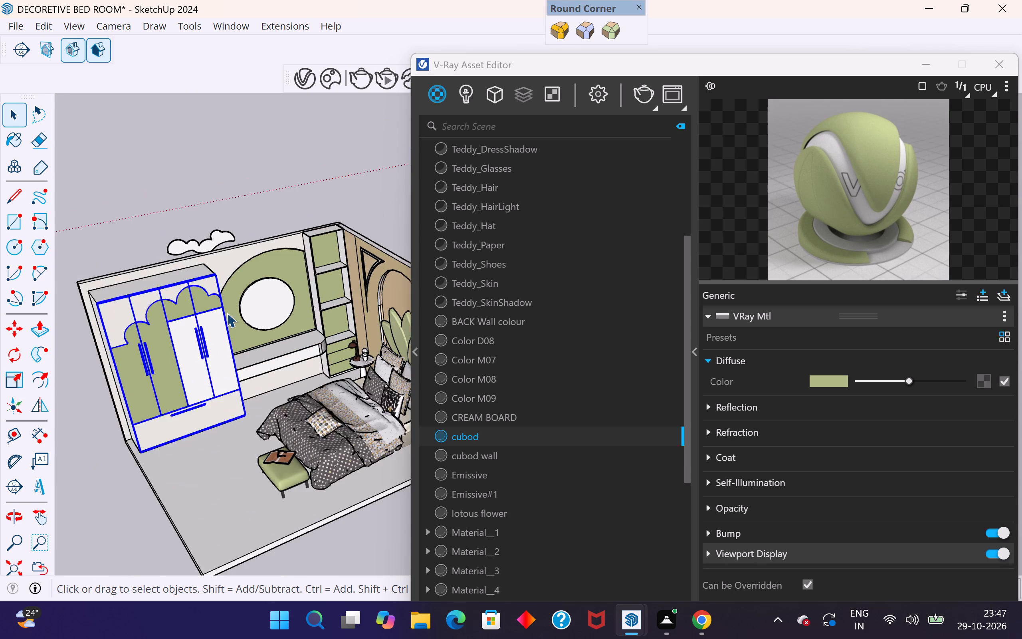
scroll(227, 313, down, 12)
scroll(219, 415, down, 1)
middle_drag(243, 443, 428, 480)
scroll(276, 384, down, 1)
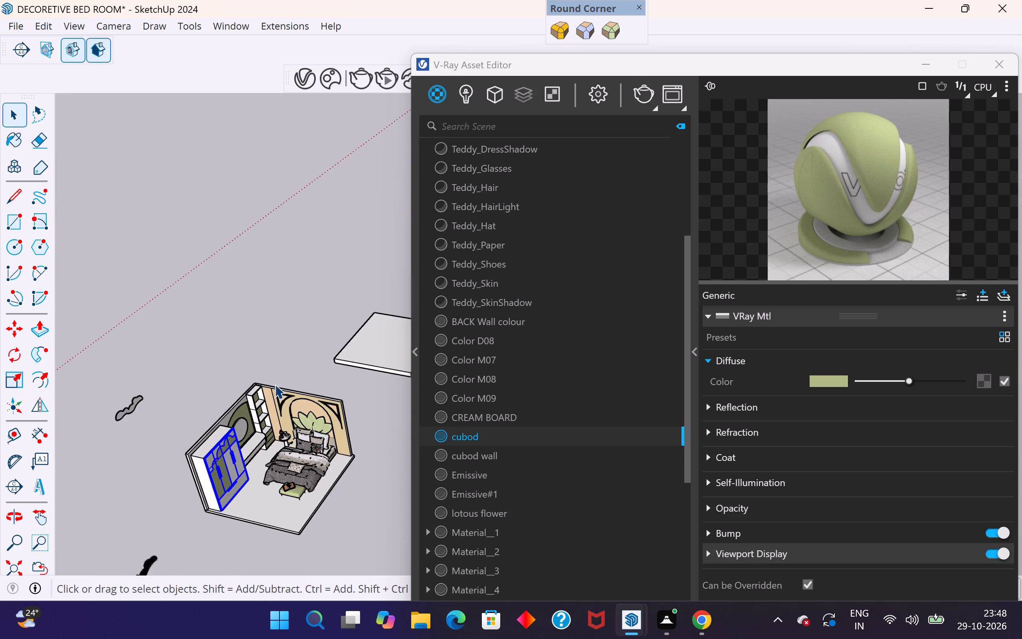
scroll(275, 384, down, 8)
scroll(289, 413, up, 3)
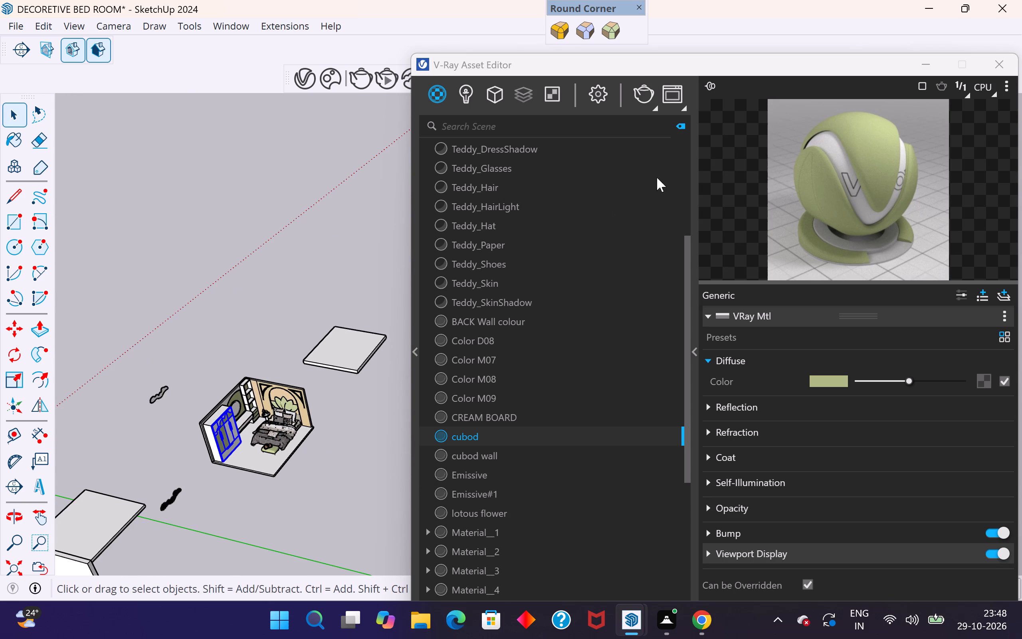
Move the V-Ray Asset Editor window aside to clear the view of the bedroom model.
drag(409, 216, 416, 216)
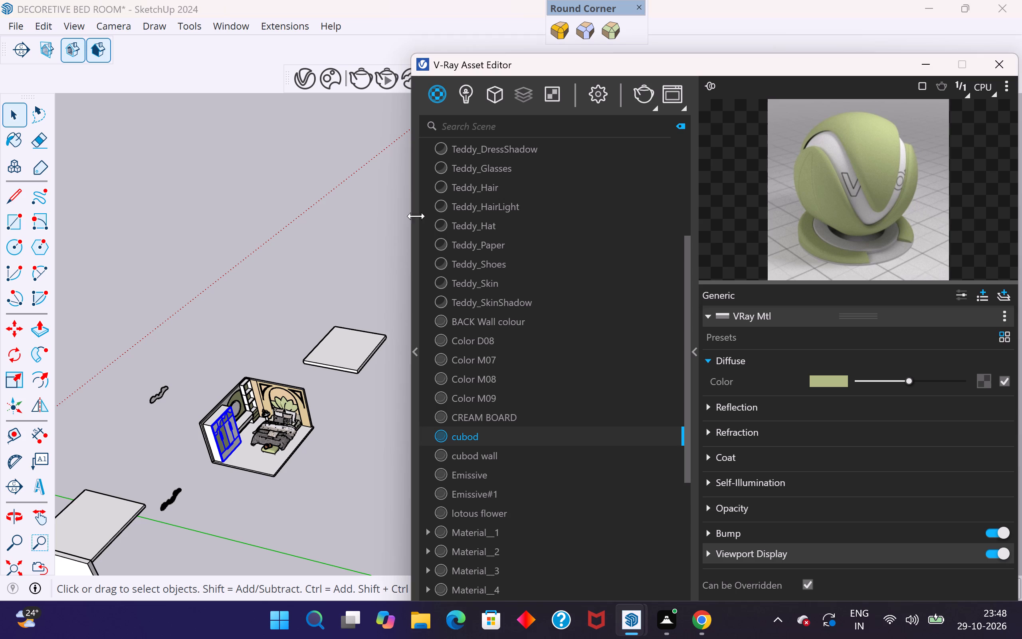
drag(416, 216, 557, 206)
drag(727, 72, 1019, 71)
click(400, 449)
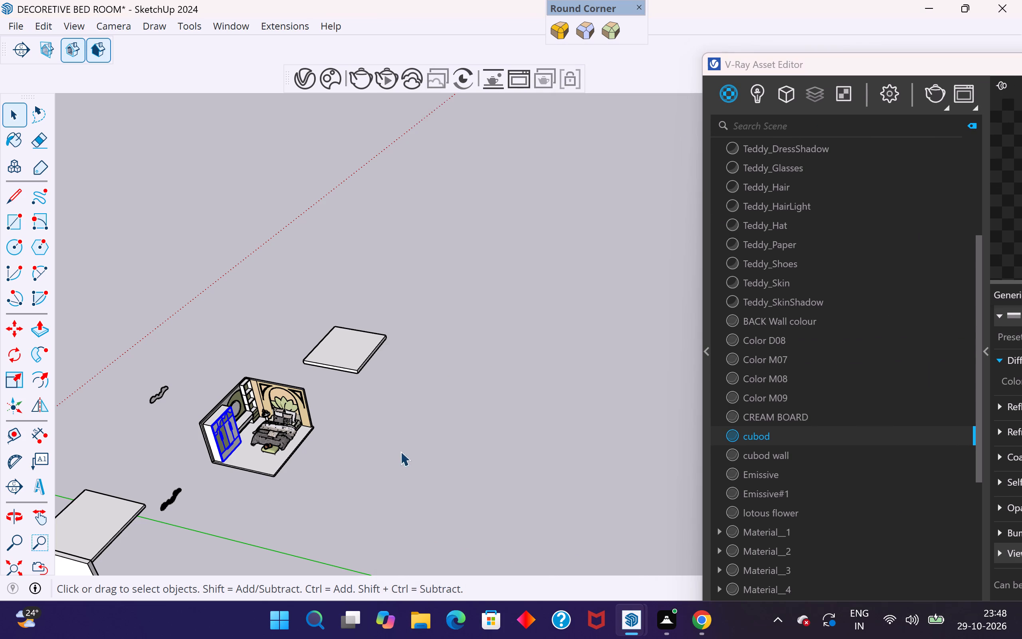
Examine the wardrobe's front group, including its door handles and the bottom drawer handle.
scroll(220, 523, up, 10)
middle_drag(292, 395, 237, 287)
scroll(242, 306, up, 8)
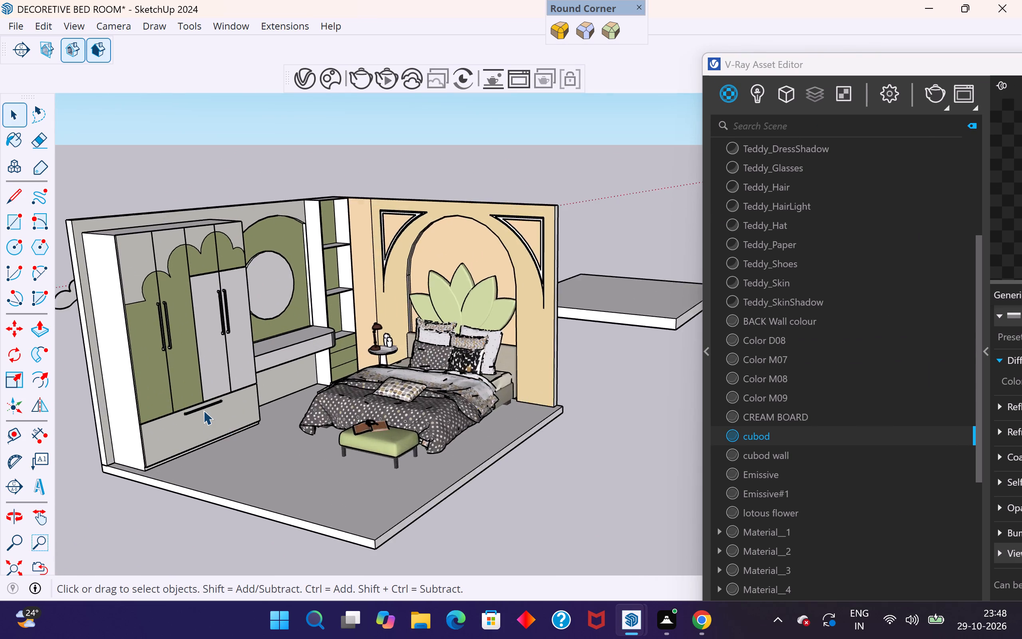
scroll(203, 410, up, 3)
click(197, 409)
scroll(197, 409, up, 4)
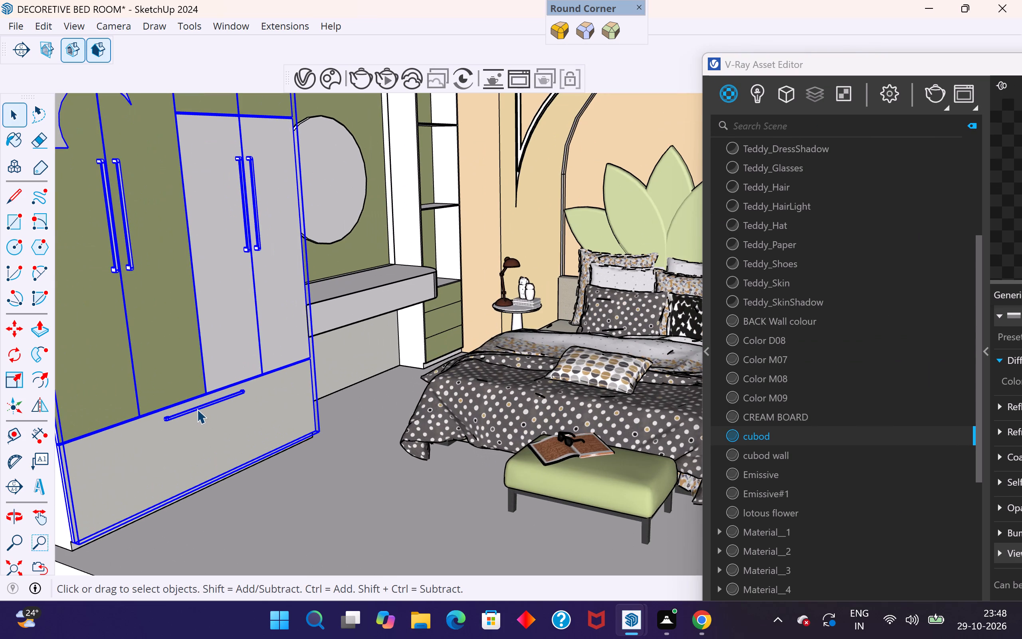
middle_drag(309, 401, 345, 491)
click(260, 308)
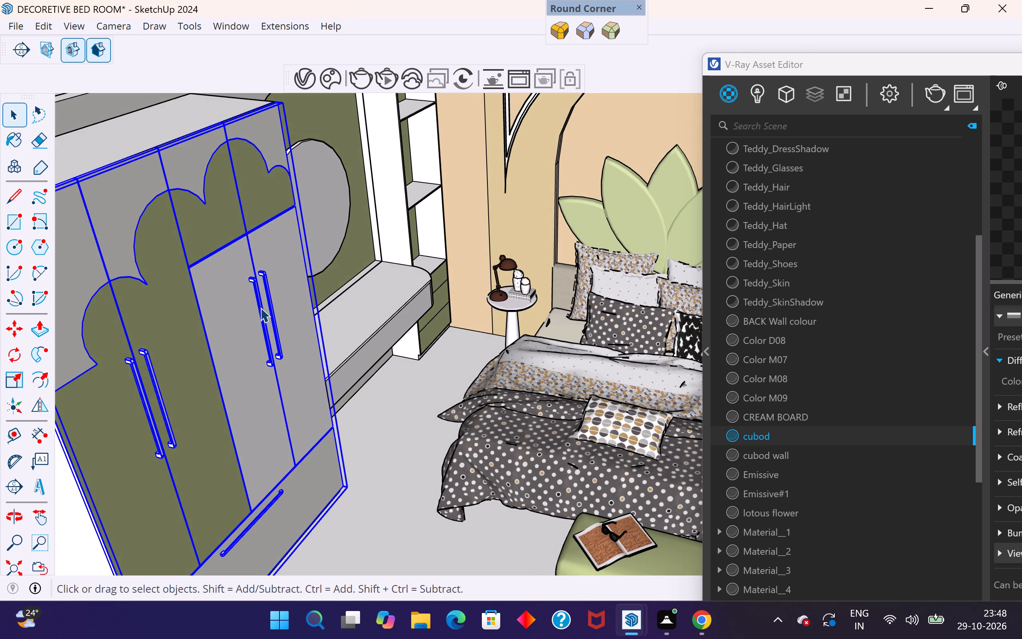
scroll(354, 431, down, 6)
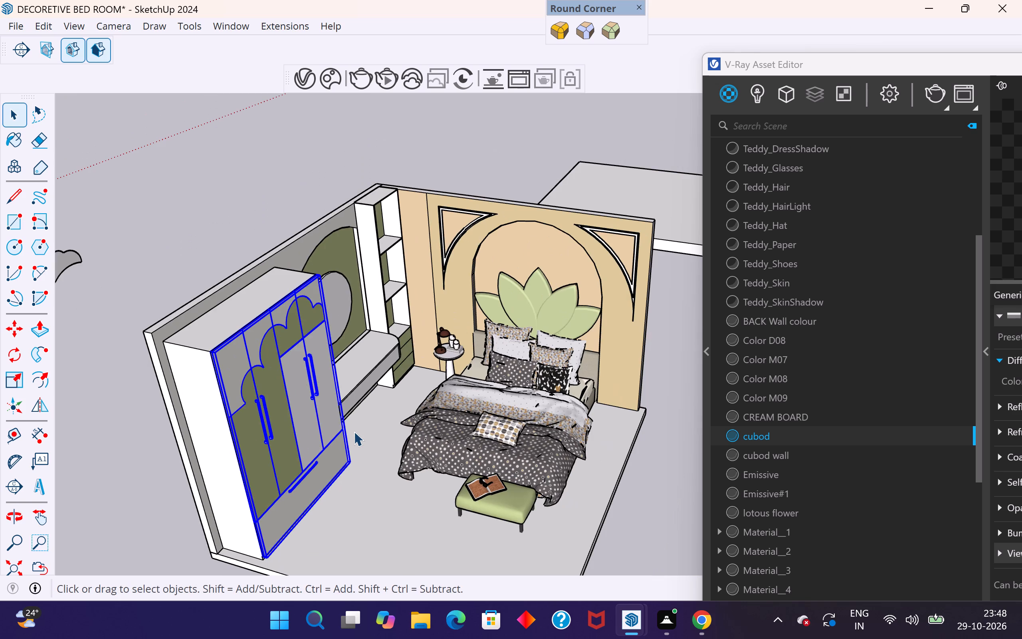
click(254, 238)
scroll(254, 441, up, 4)
click(269, 430)
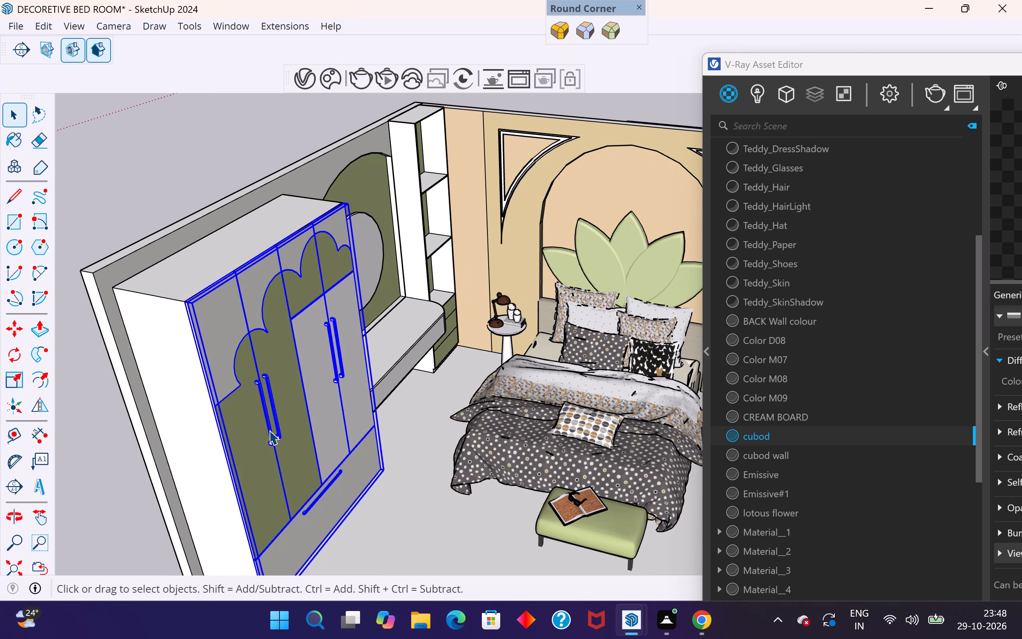
right_click(272, 431)
click(174, 181)
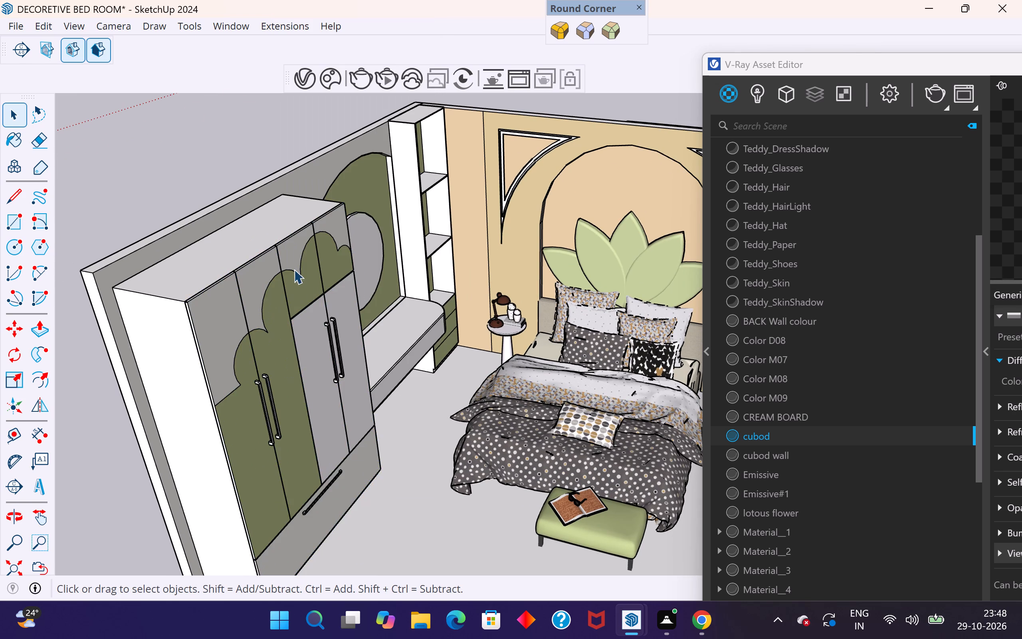
Examine the wardrobe head-on, checking the scalloped green doors, handles and bottom drawer.
middle_drag(442, 330, 168, 492)
scroll(311, 270, up, 2)
scroll(327, 268, down, 8)
middle_drag(338, 437, 128, 321)
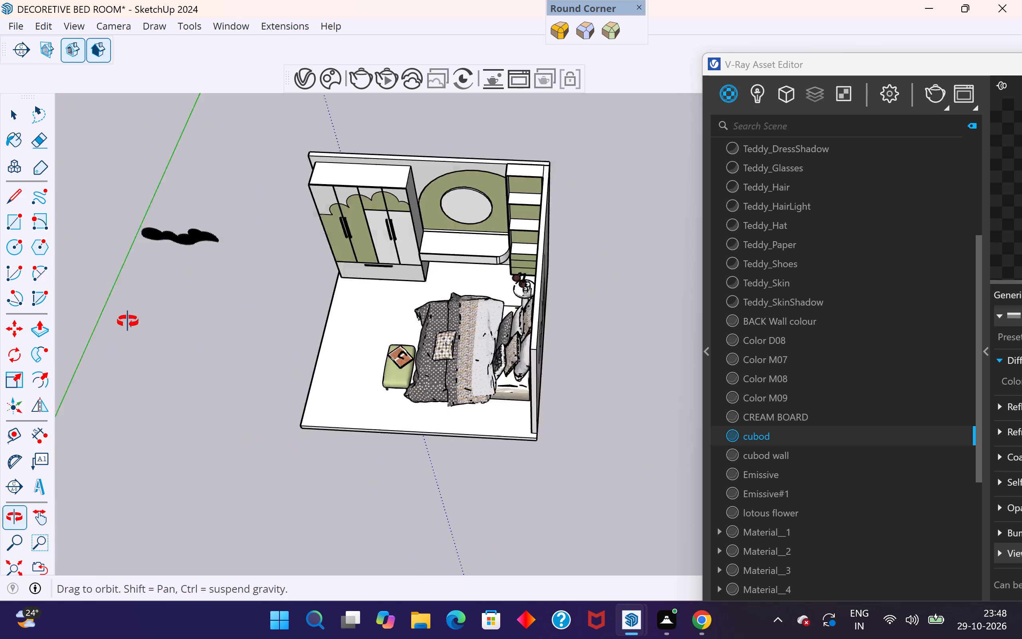
middle_drag(128, 321, 166, 206)
scroll(311, 223, up, 8)
middle_drag(518, 366, 474, 441)
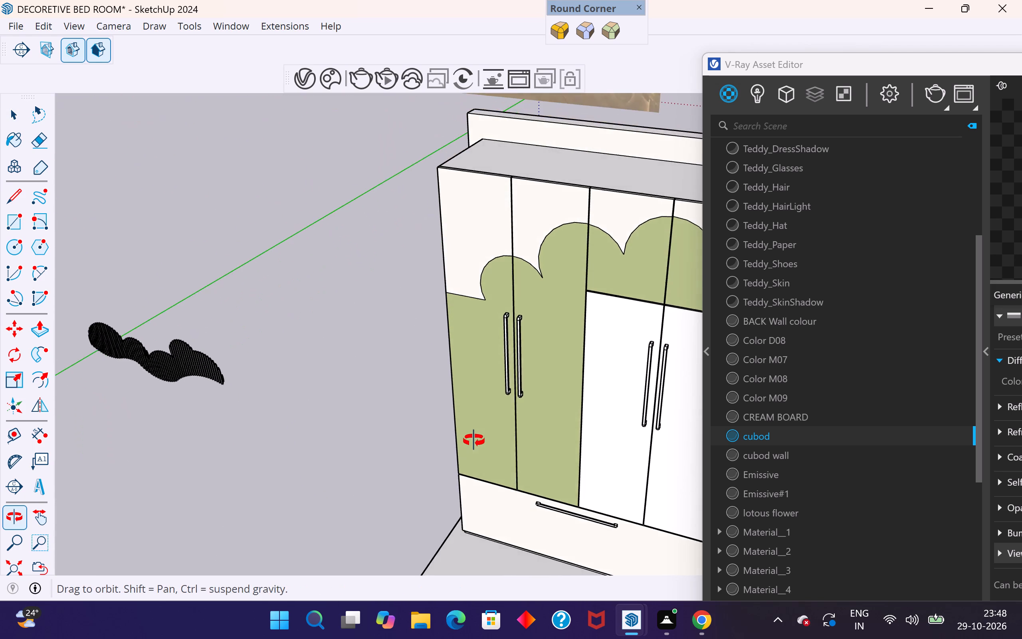
middle_drag(474, 441, 527, 405)
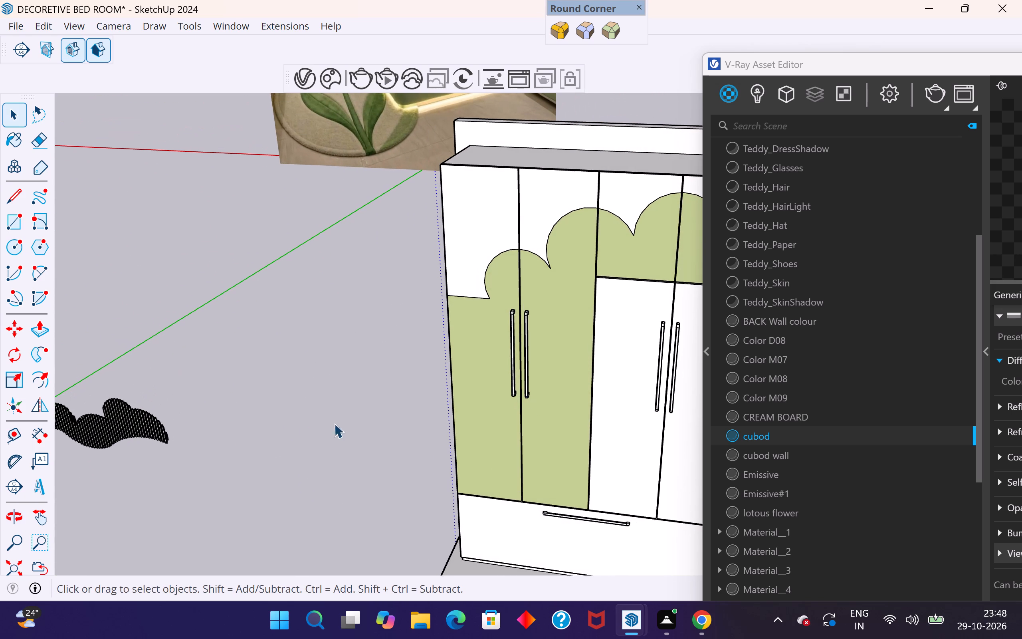
scroll(284, 436, down, 5)
scroll(510, 455, up, 4)
click(474, 381)
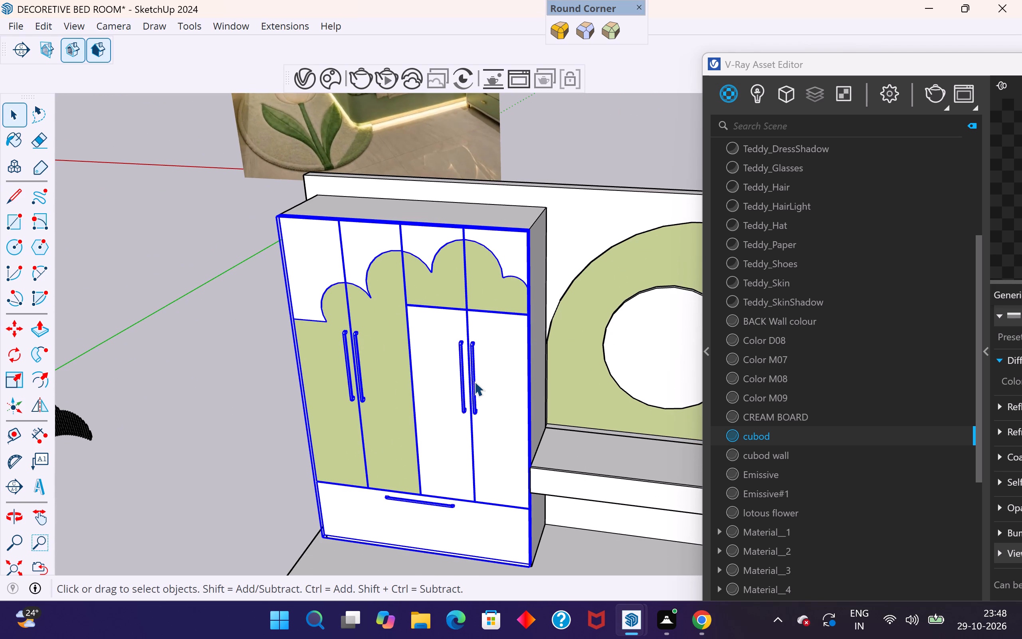
click(590, 127)
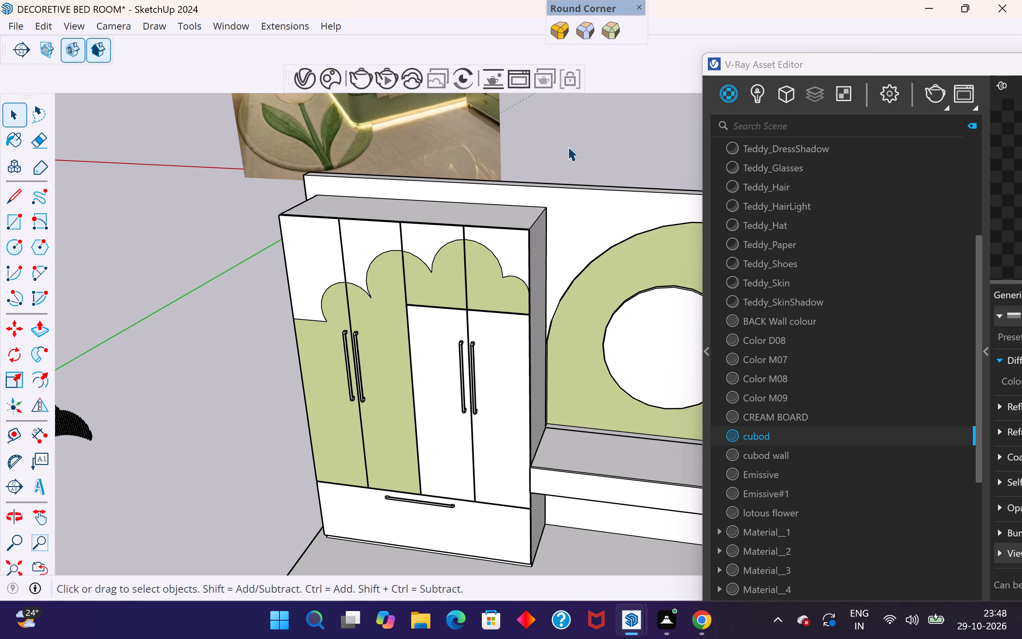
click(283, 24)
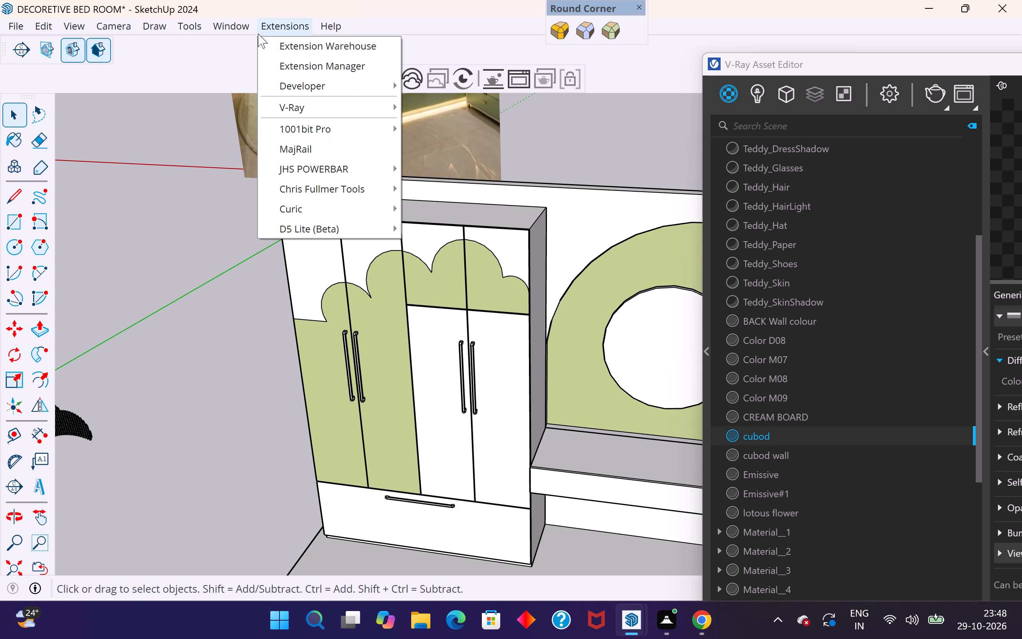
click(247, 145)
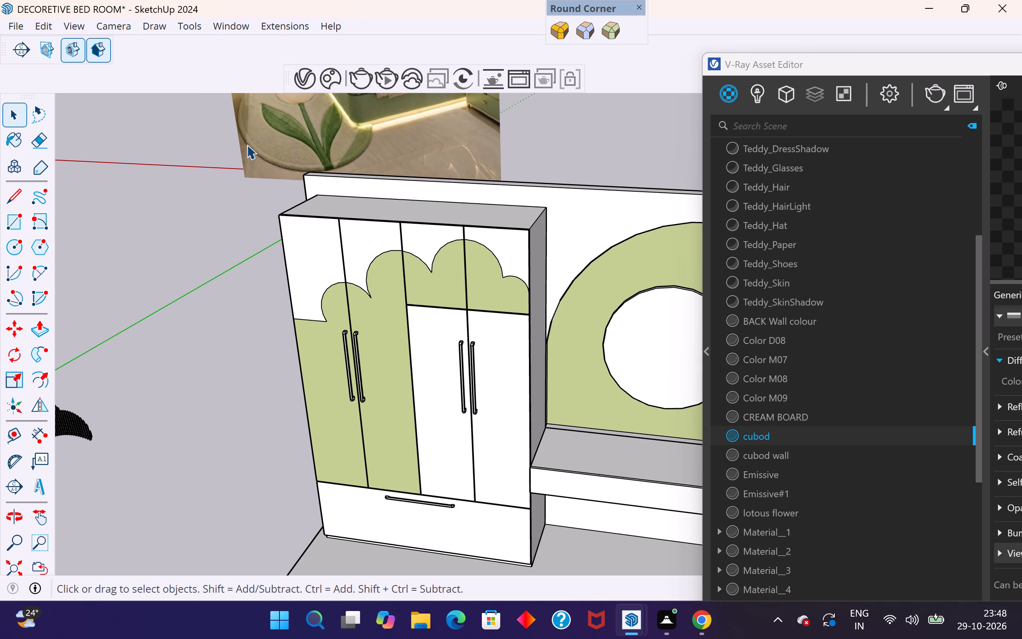
Copy the leftmost door handle out of the wardrobe front into the empty space beside the wardrobe.
click(353, 395)
scroll(362, 387, up, 8)
click(181, 375)
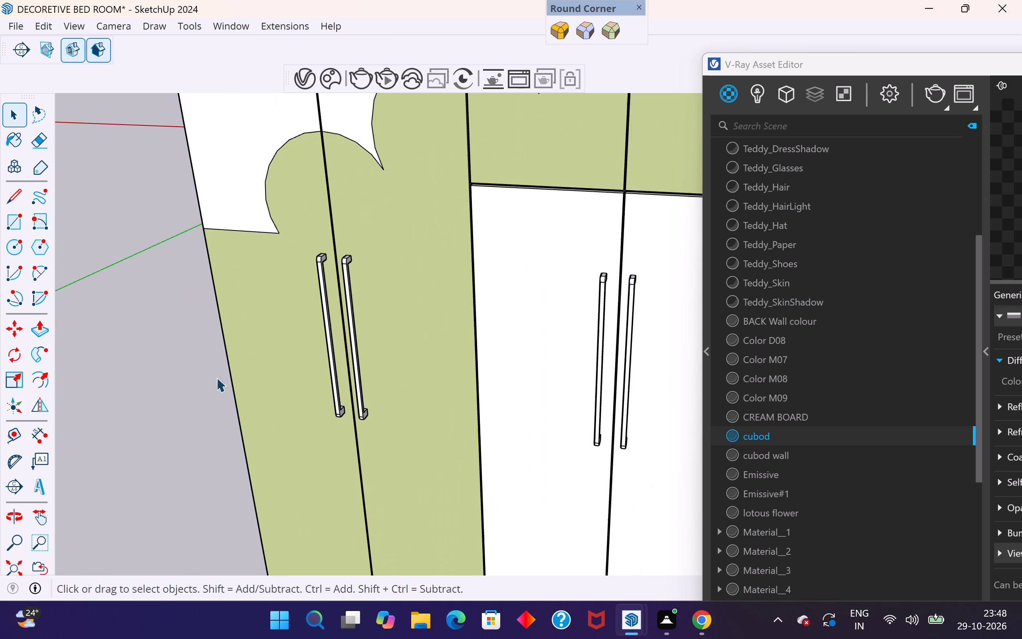
click(341, 387)
triple_click(337, 390)
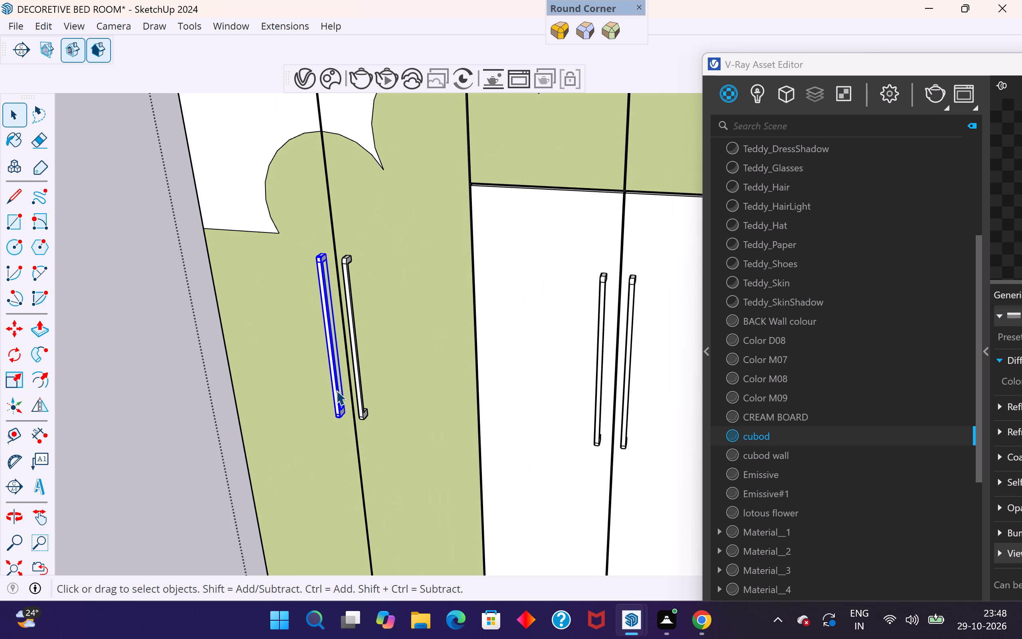
key(m)
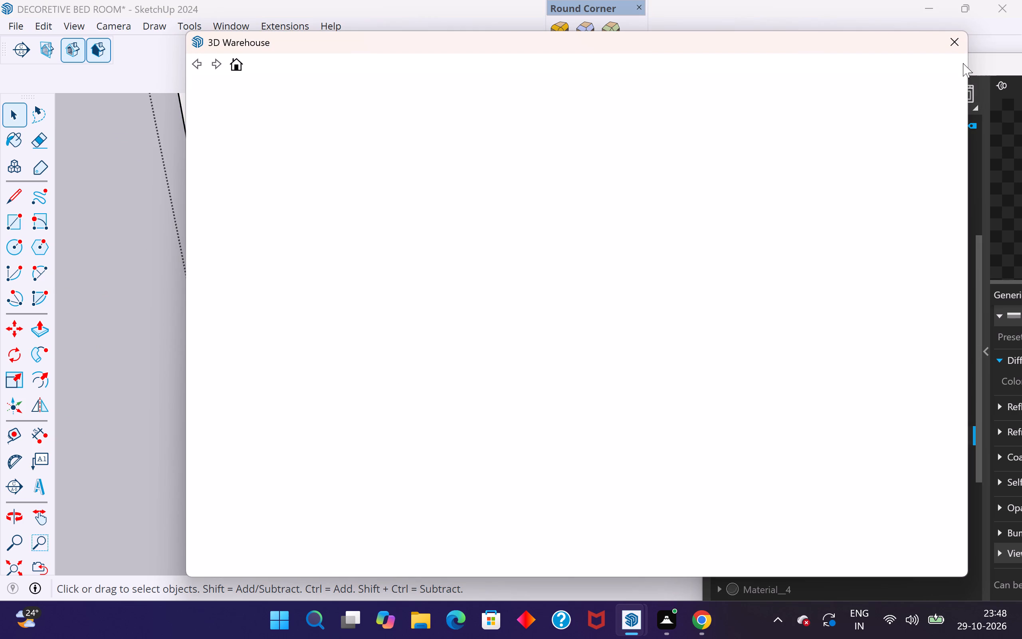
click(958, 48)
key(m)
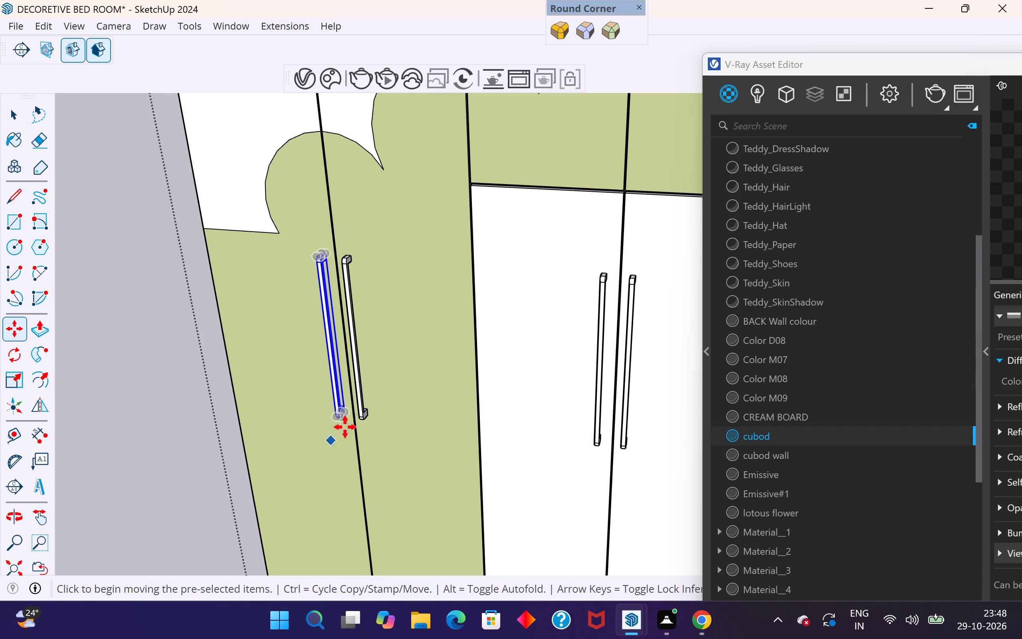
click(341, 419)
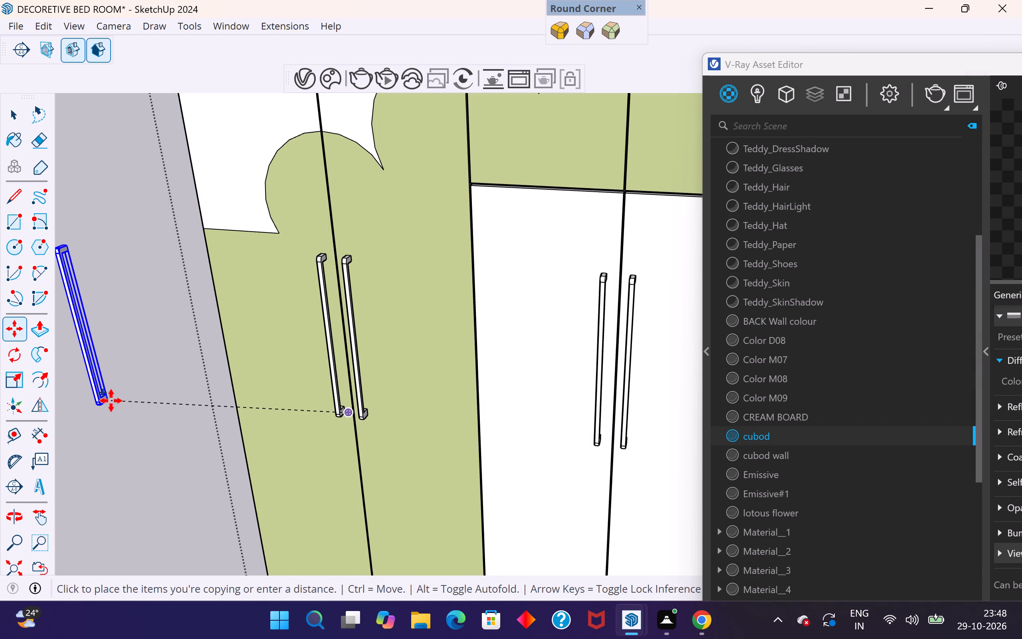
click(134, 389)
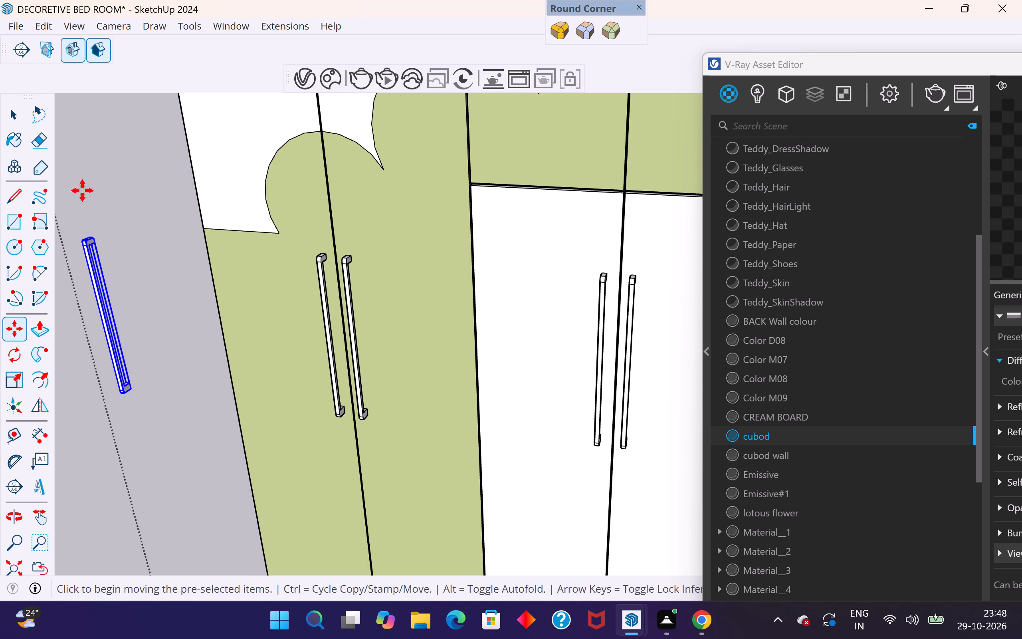
click(11, 117)
Explode the wardrobe's front group so the copied handle becomes a separate object.
drag(74, 174, 87, 181)
scroll(563, 290, down, 12)
middle_drag(508, 349, 553, 367)
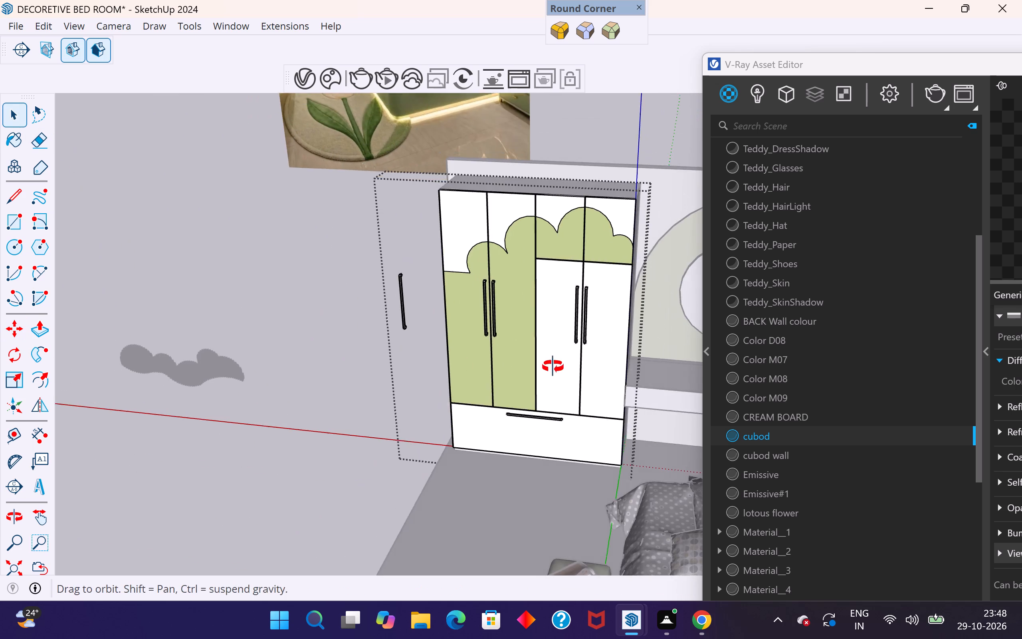
middle_drag(553, 367, 569, 363)
click(331, 429)
click(415, 327)
right_click(415, 327)
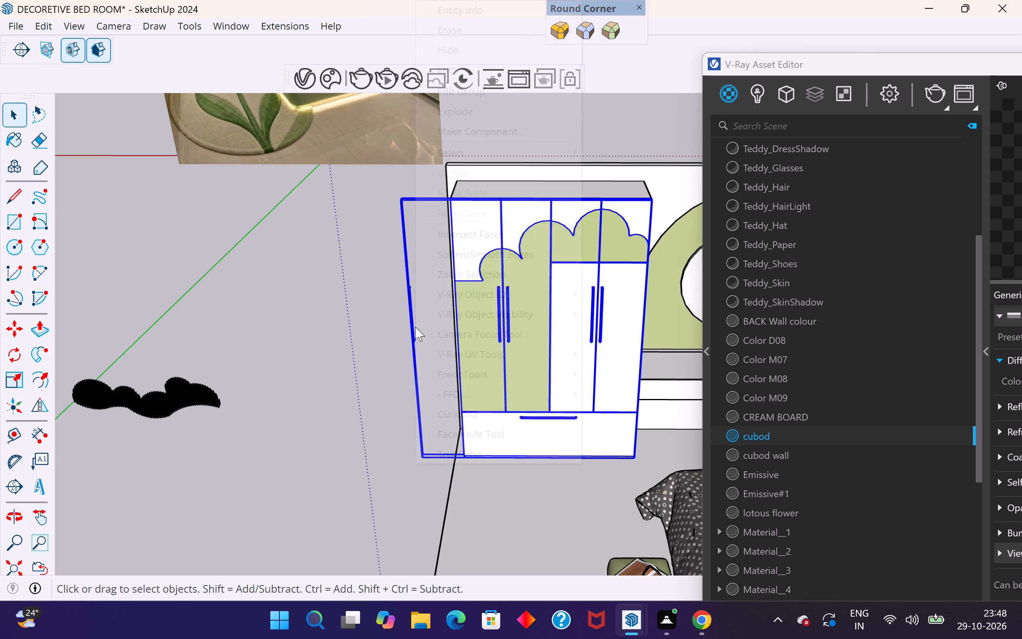
click(466, 109)
scroll(334, 387, down, 5)
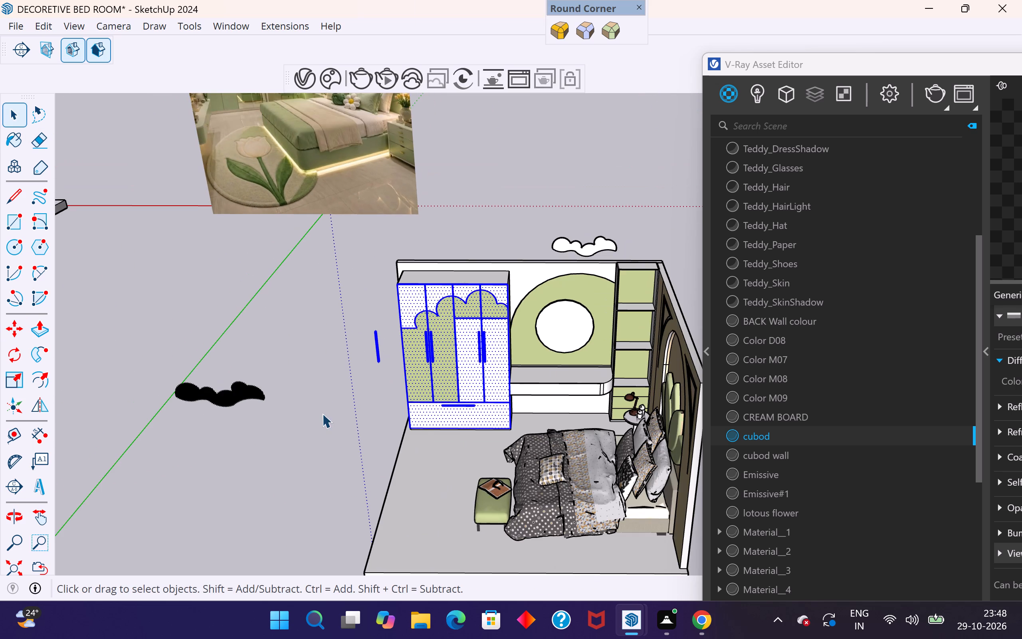
click(322, 415)
Rotate the copied handle about its lower end from vertical to horizontal.
middle_drag(470, 425, 524, 392)
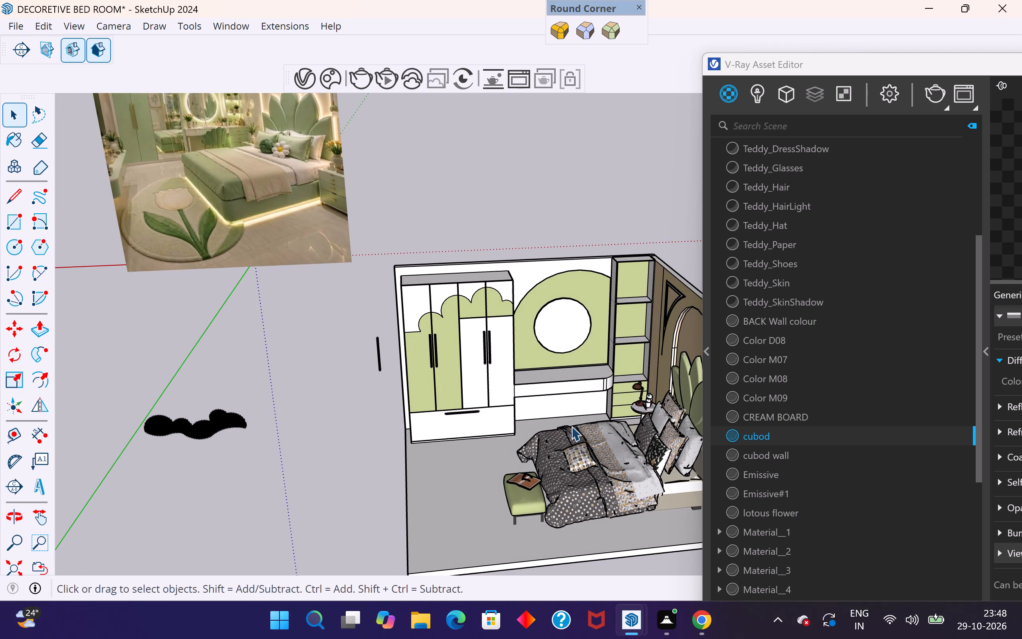
click(377, 362)
scroll(377, 362, up, 4)
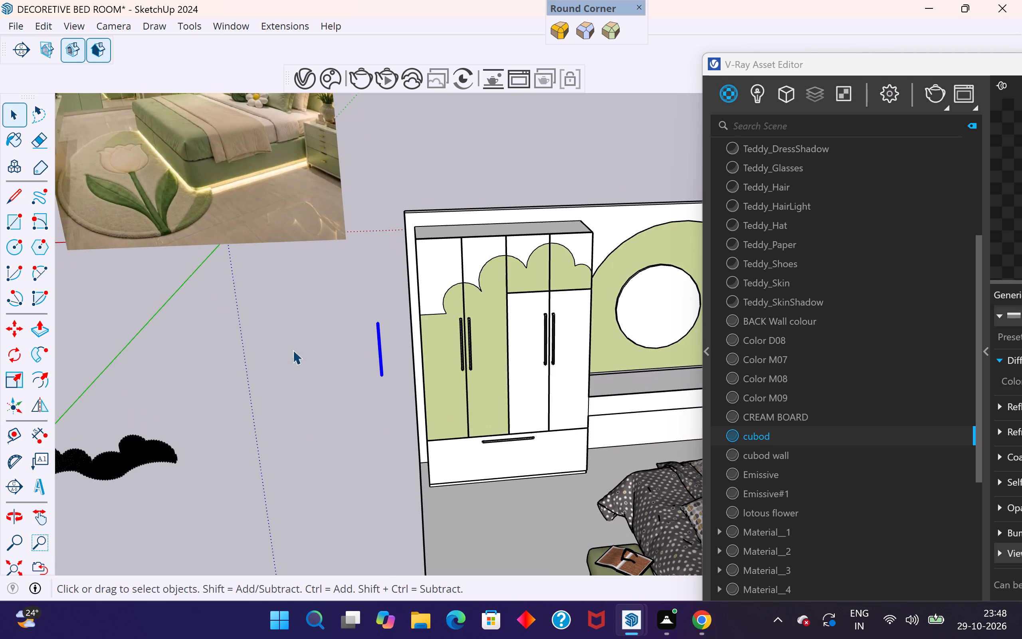
click(13, 358)
scroll(366, 433, up, 3)
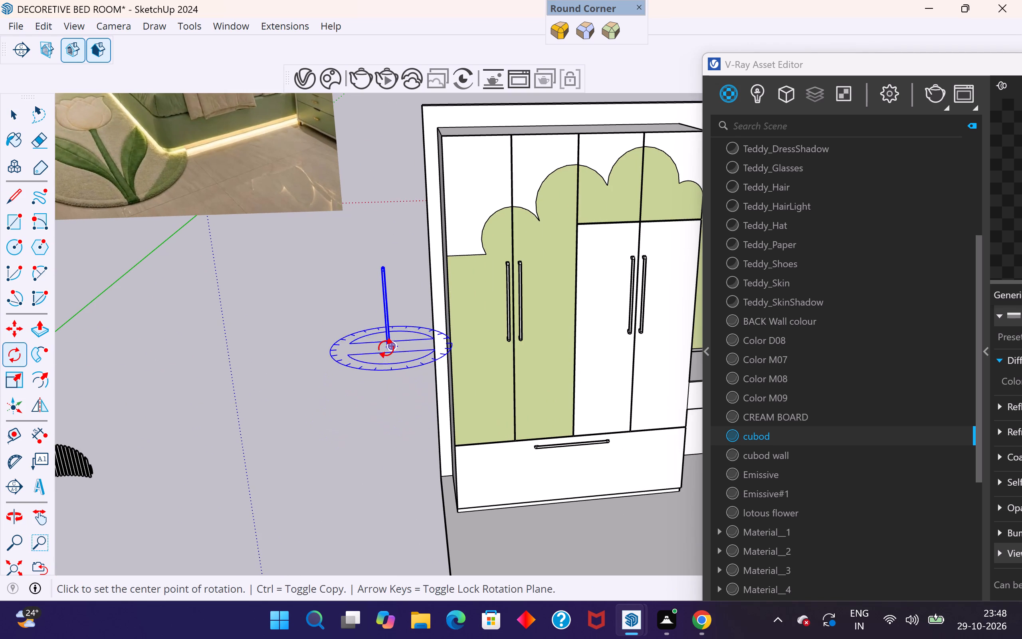
click(388, 331)
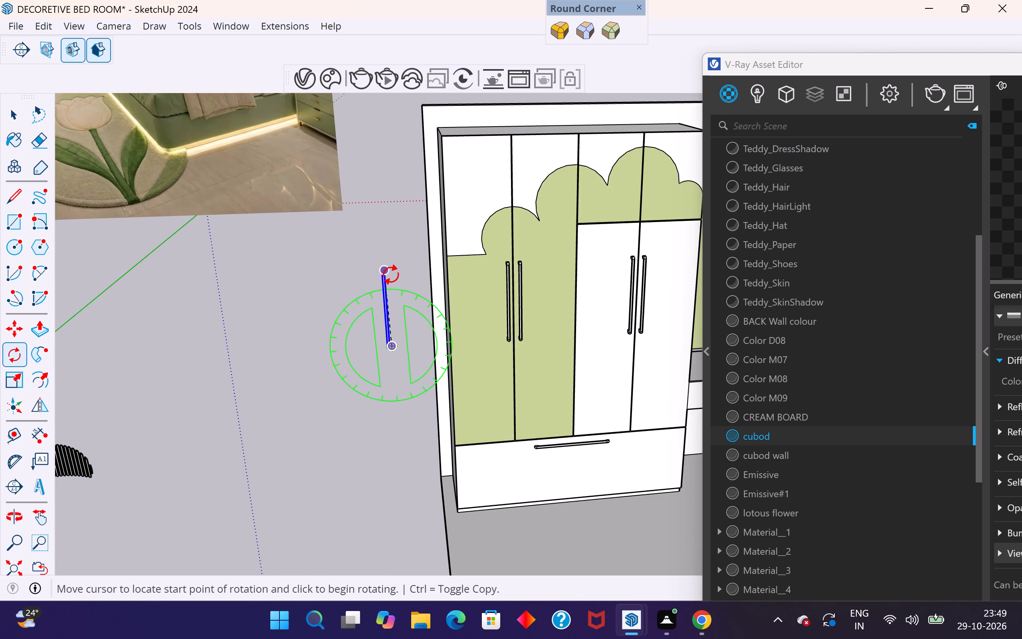
scroll(395, 282, up, 6)
scroll(364, 340, down, 4)
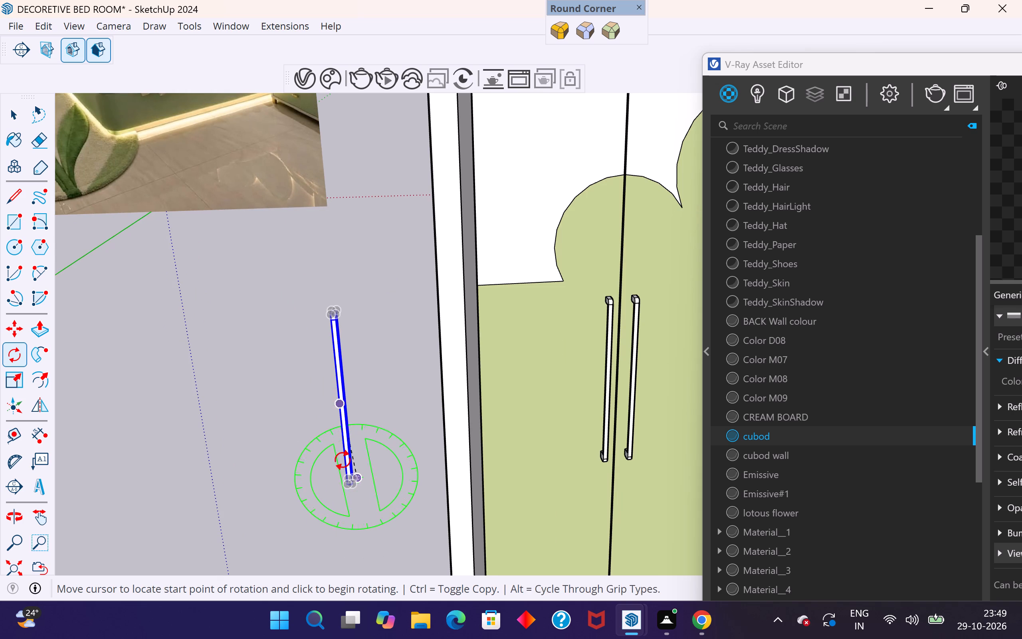
click(362, 549)
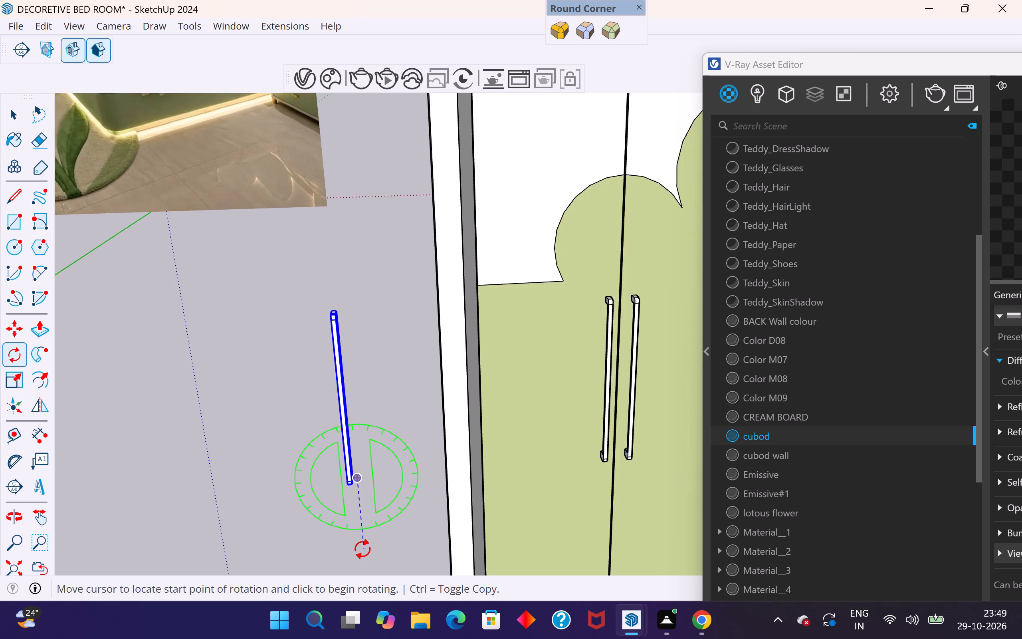
click(427, 476)
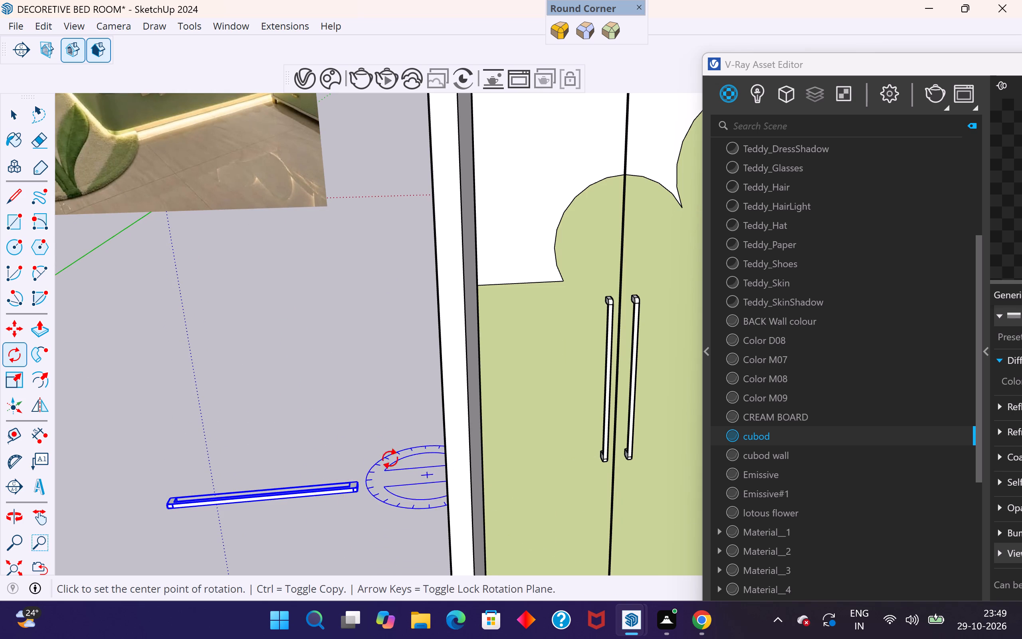
click(9, 116)
click(302, 395)
Scale the horizontal handle copy along its length to make it much shorter, suited to a small drawer.
scroll(382, 396, down, 8)
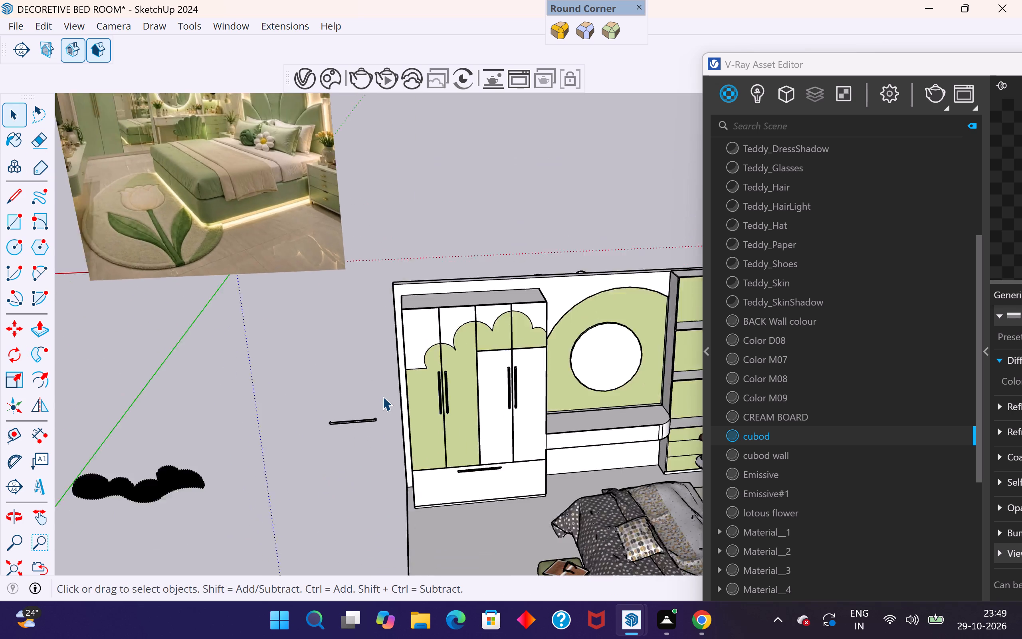
scroll(382, 396, down, 2)
middle_drag(380, 413, 378, 433)
scroll(373, 429, up, 3)
click(372, 415)
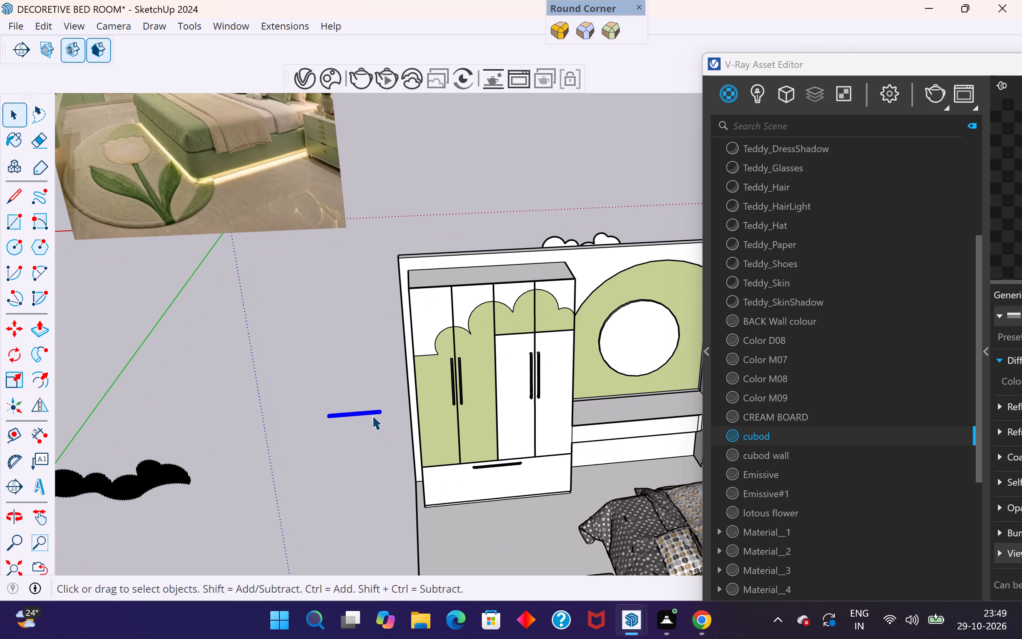
key(s)
scroll(372, 415, up, 8)
middle_drag(372, 415, 377, 516)
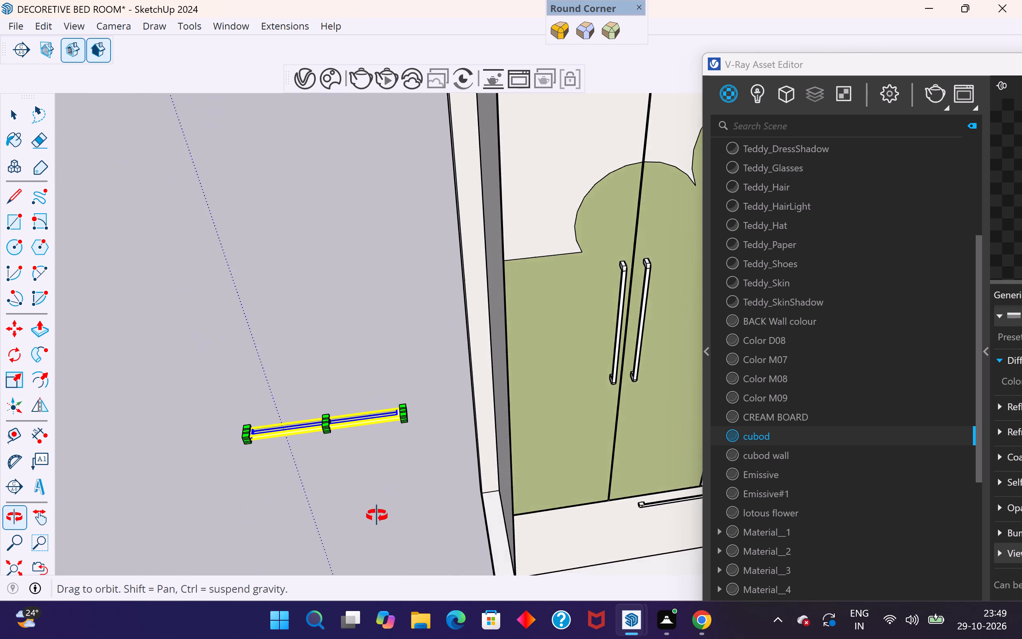
scroll(392, 421, up, 5)
middle_drag(419, 441, 406, 513)
scroll(404, 453, up, 4)
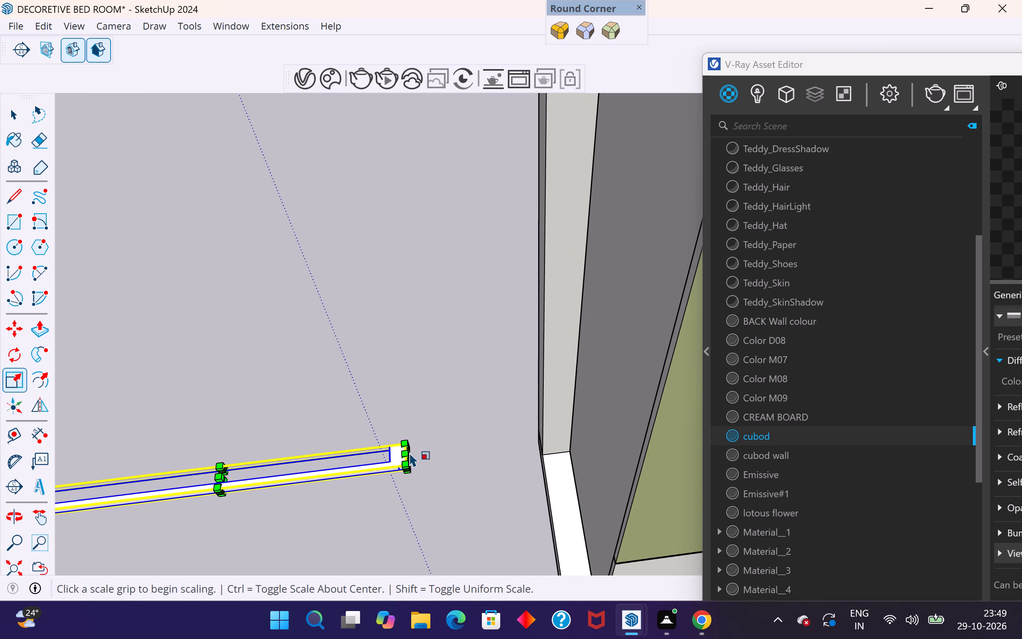
middle_drag(430, 445, 330, 420)
scroll(306, 356, up, 5)
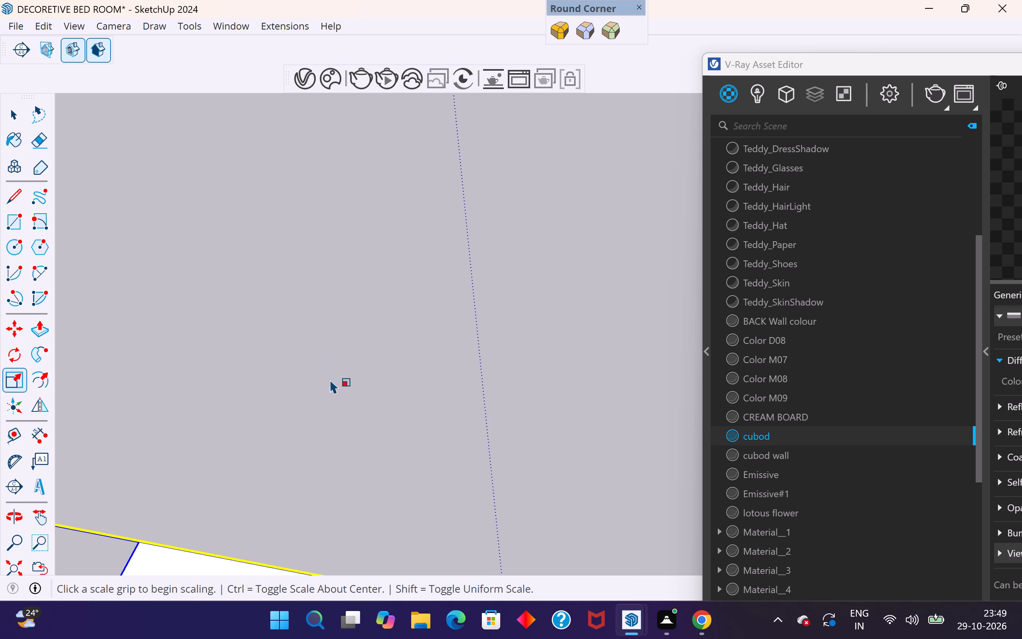
scroll(330, 389, down, 4)
middle_drag(342, 422, 313, 369)
scroll(328, 409, up, 3)
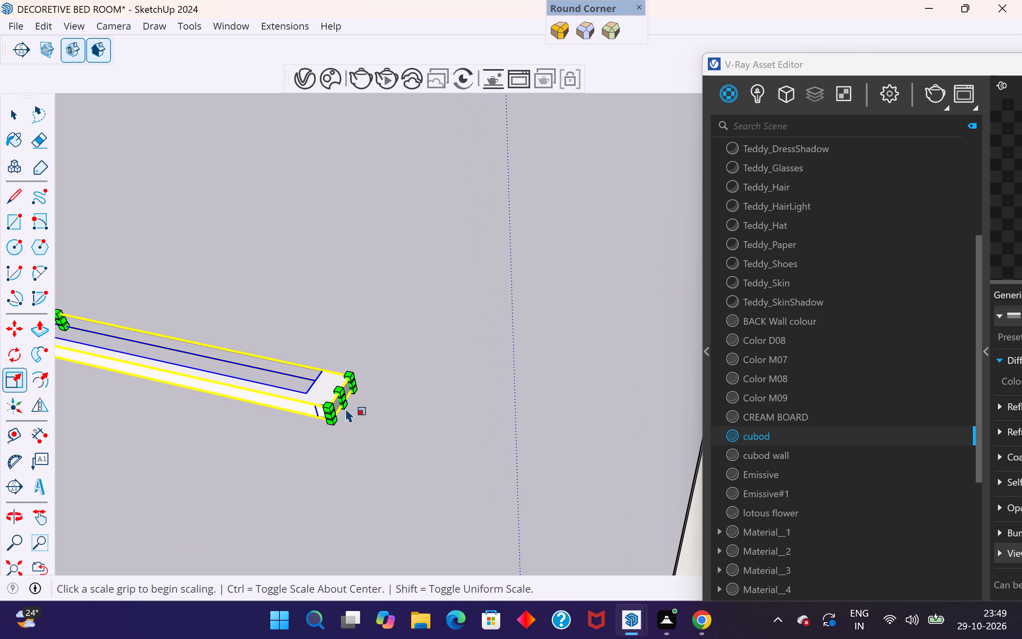
click(344, 399)
scroll(276, 381, down, 2)
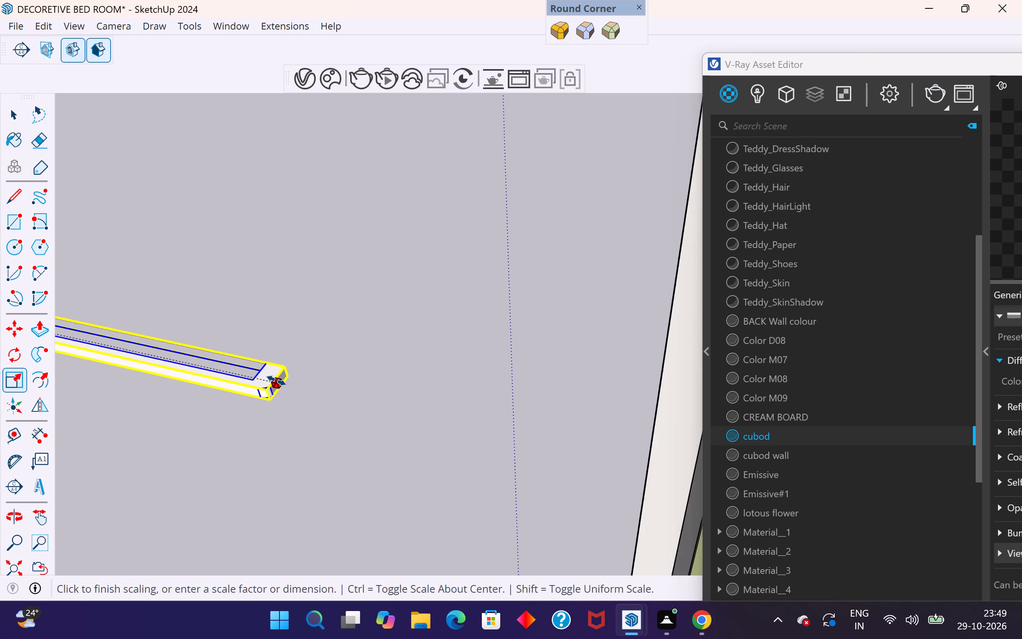
scroll(276, 381, down, 14)
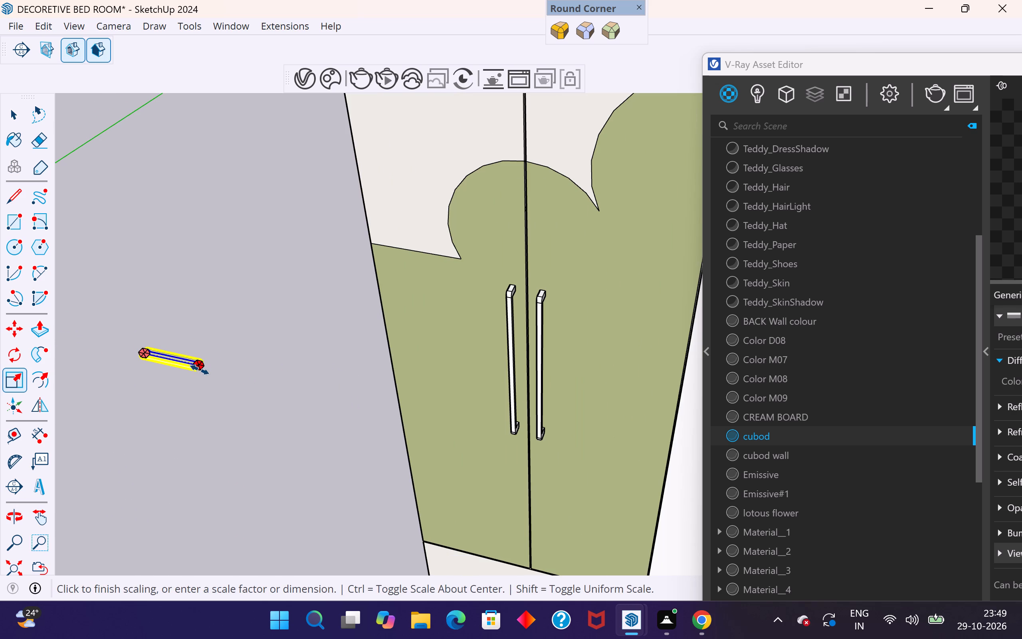
click(200, 370)
click(13, 111)
click(205, 253)
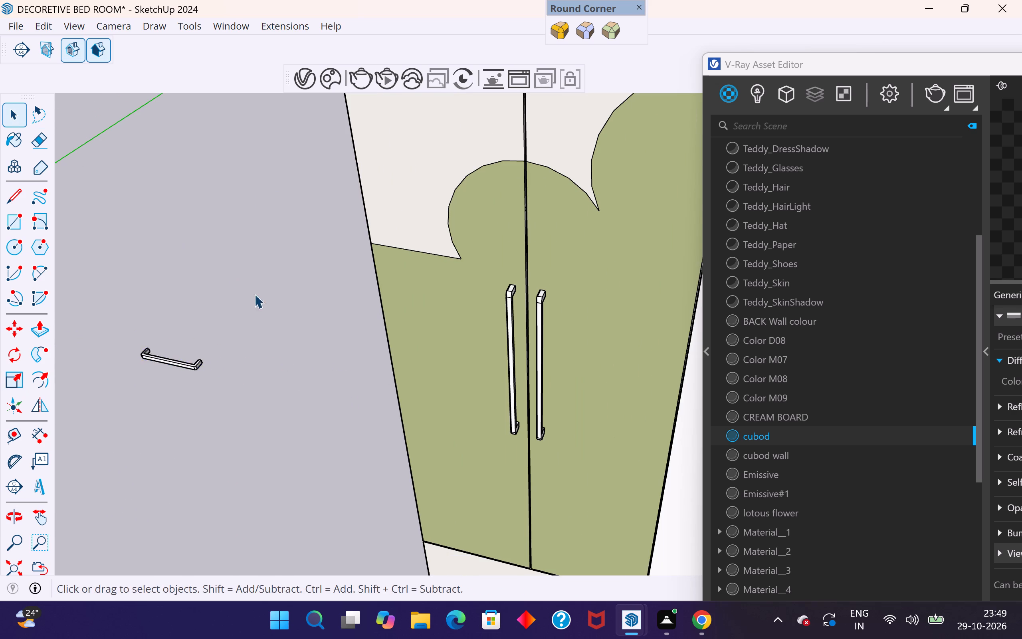
Move the shortened handle across the room onto the front of the shelf unit's lowest drawer.
scroll(246, 403, down, 5)
click(218, 384)
key(m)
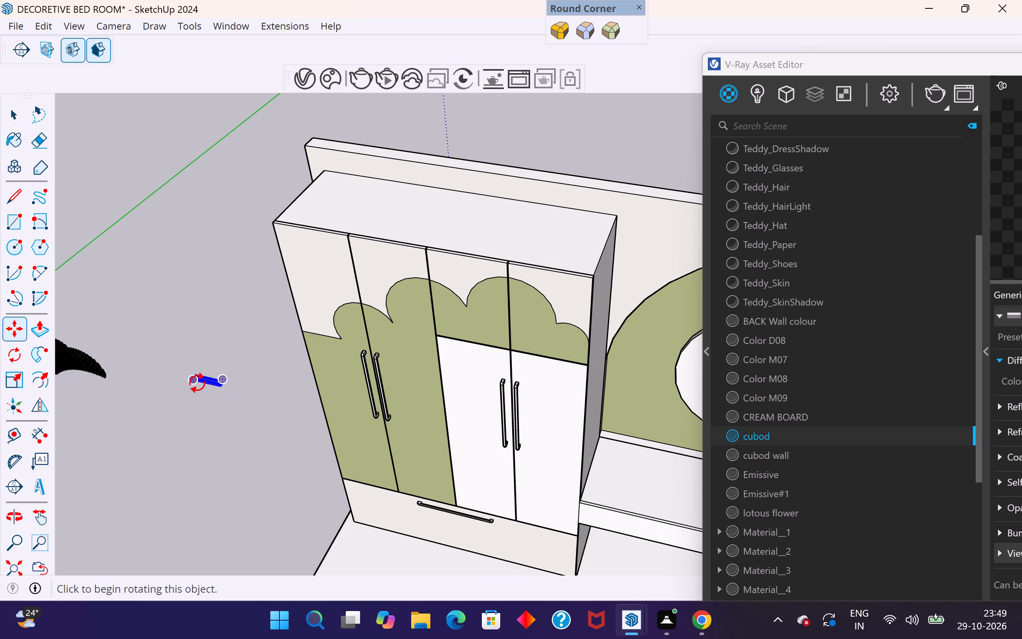
click(193, 368)
scroll(193, 367, down, 5)
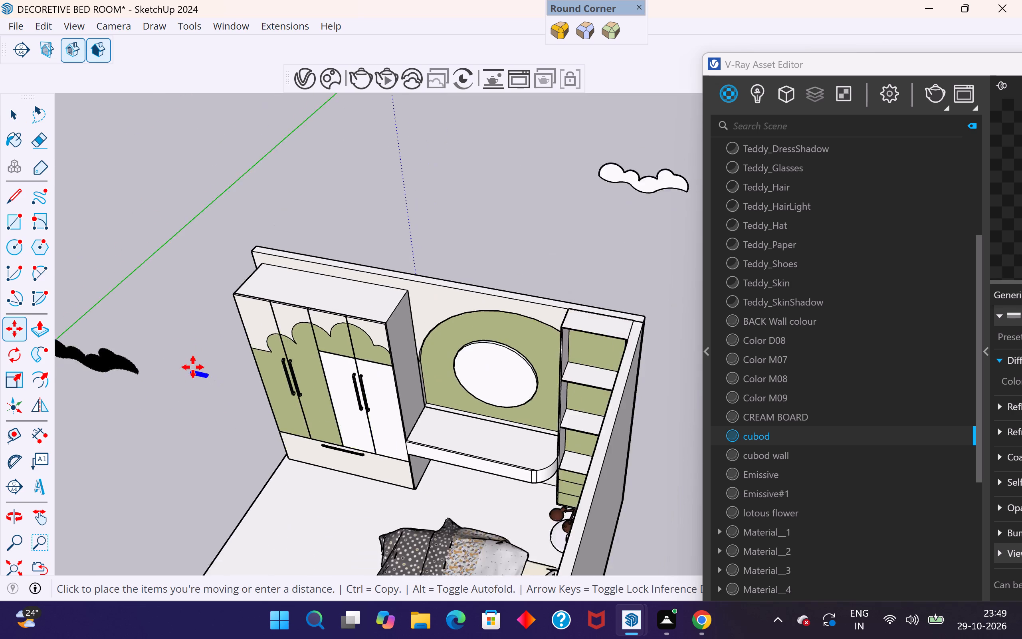
scroll(193, 367, down, 4)
scroll(387, 440, up, 3)
middle_drag(387, 440, 609, 400)
scroll(557, 484, up, 4)
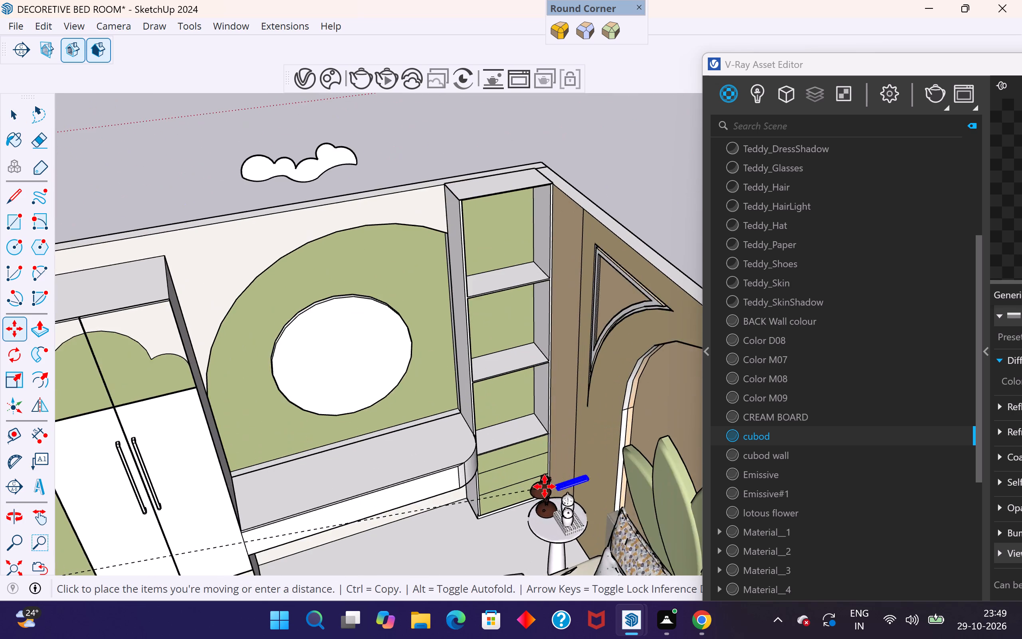
scroll(545, 486, up, 20)
middle_drag(459, 505, 521, 368)
scroll(507, 391, down, 15)
scroll(485, 483, up, 4)
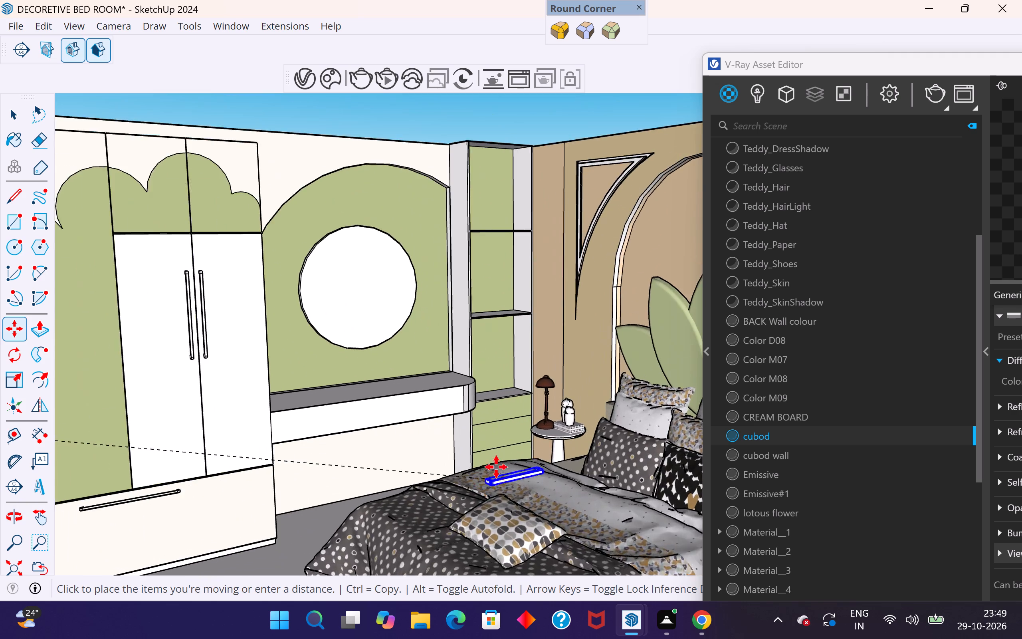
scroll(496, 467, up, 8)
middle_drag(481, 440, 528, 476)
scroll(522, 456, up, 7)
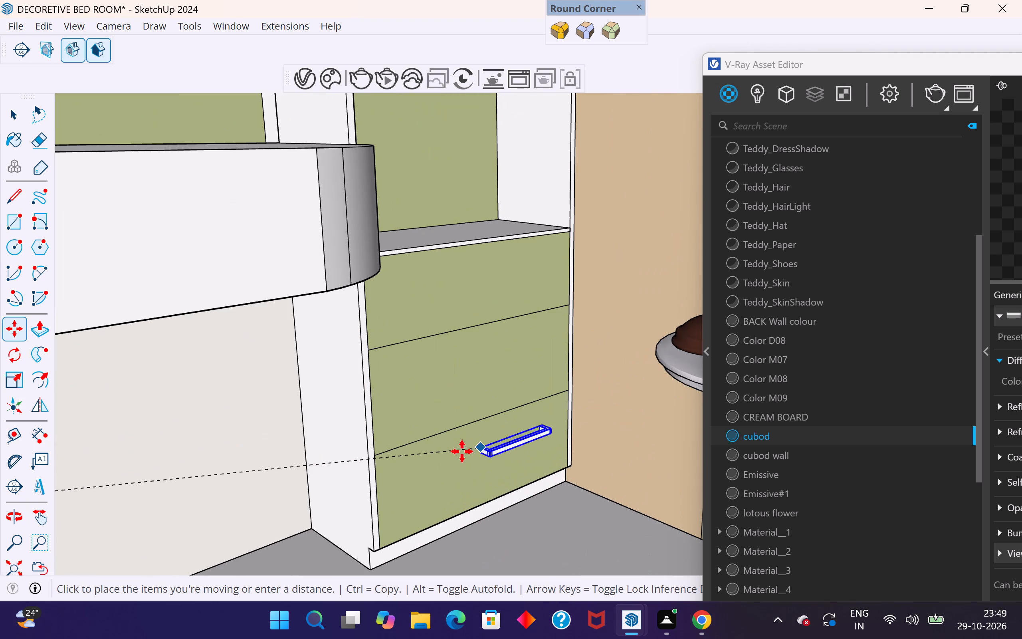
click(457, 438)
Examine from several angles how the handle sits against the lowest drawer's green face.
scroll(469, 458, up, 1)
middle_drag(475, 461, 572, 447)
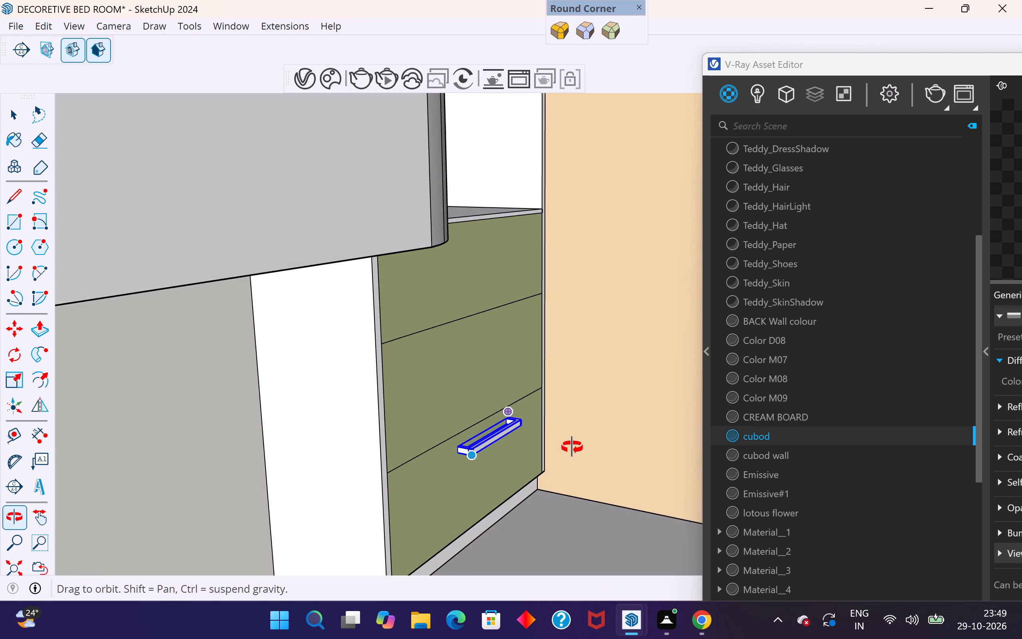
middle_drag(572, 447, 572, 450)
scroll(503, 441, up, 8)
middle_drag(380, 463, 453, 405)
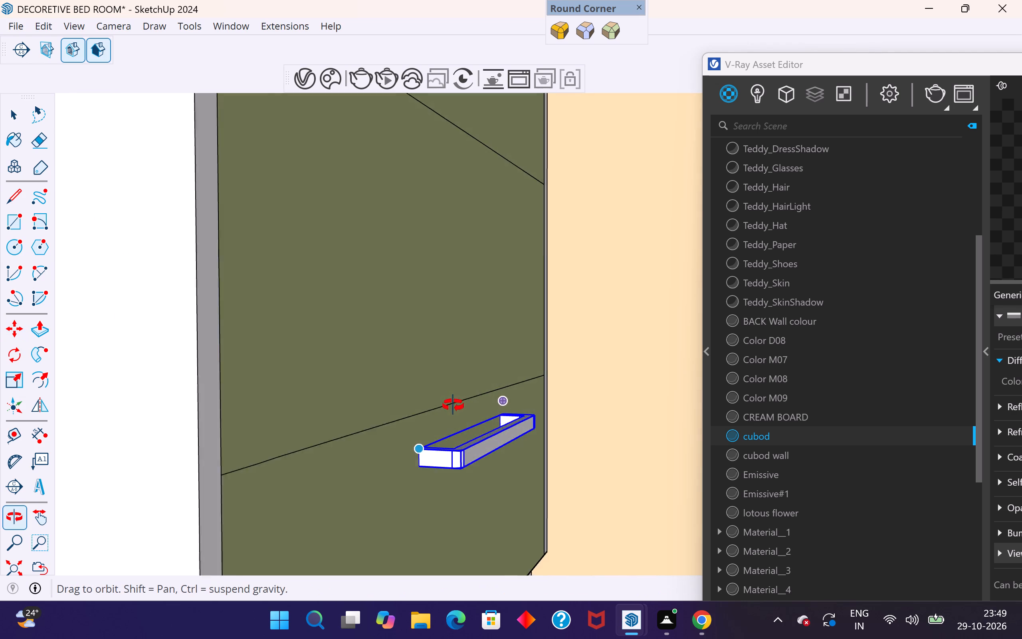
middle_drag(453, 405, 333, 491)
scroll(381, 455, down, 5)
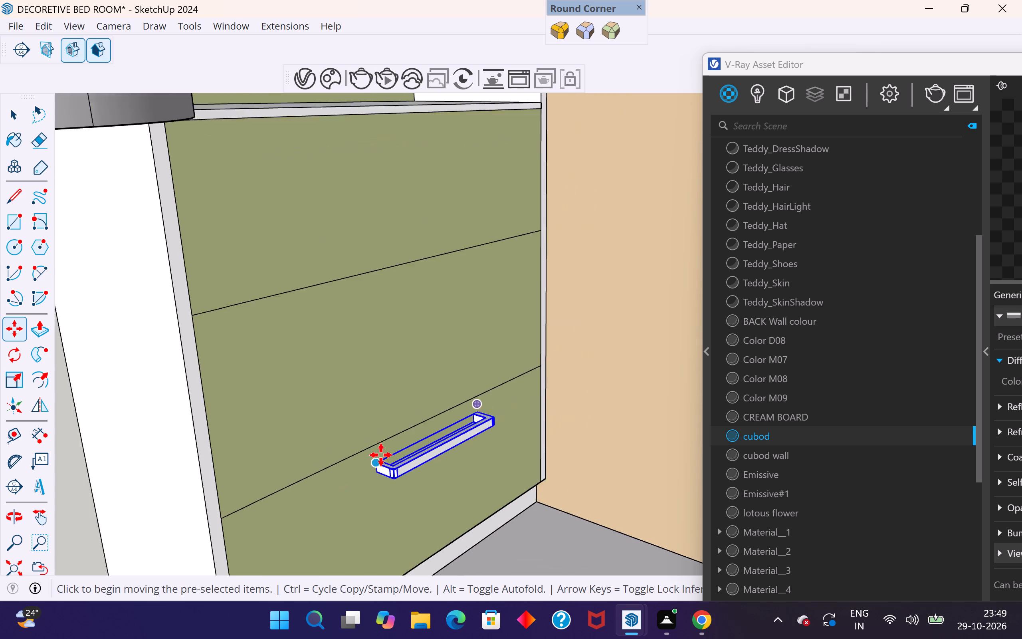
scroll(381, 455, down, 6)
middle_drag(412, 431, 366, 442)
click(15, 117)
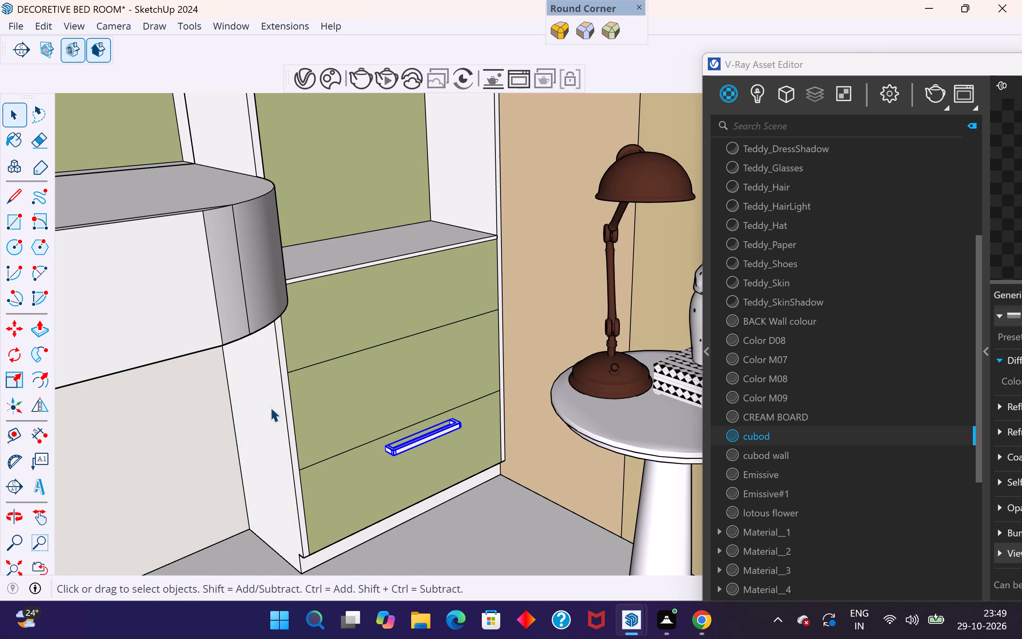
Copy the two dividing lines between the shelf unit's green drawers upward by 4 mm to form thin gap strips.
scroll(369, 336, up, 3)
click(384, 352)
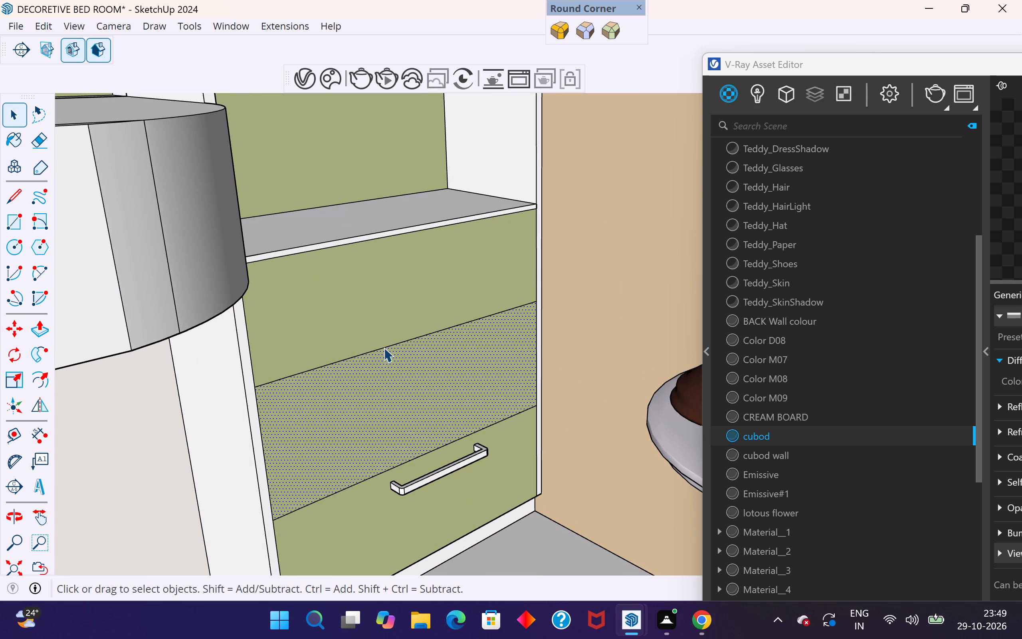
click(384, 347)
scroll(384, 347, up, 3)
scroll(220, 400, up, 5)
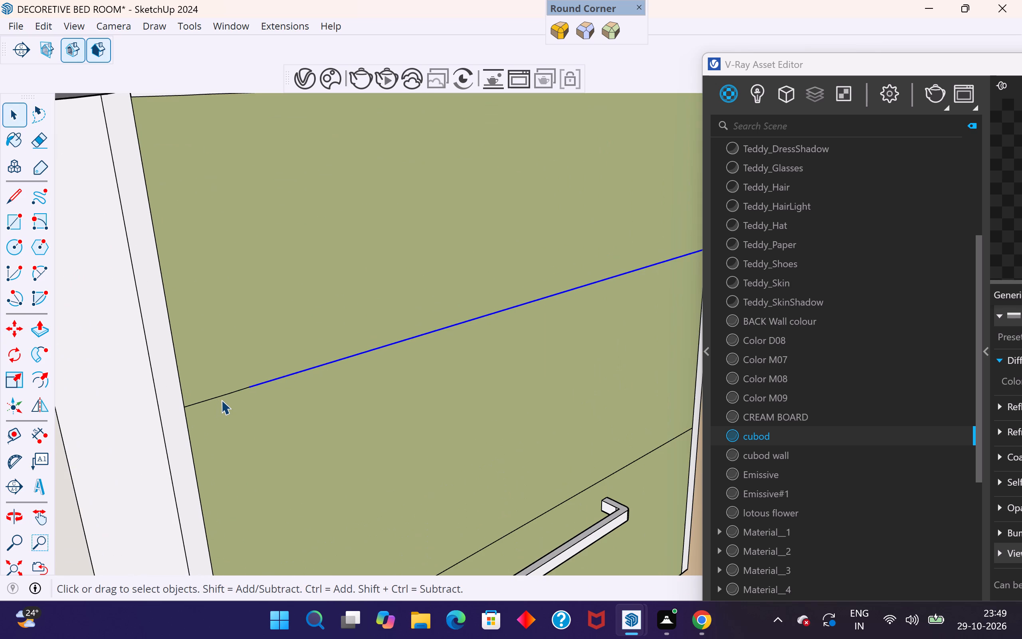
shift+click(224, 395)
scroll(224, 393, down, 1)
scroll(224, 393, up, 6)
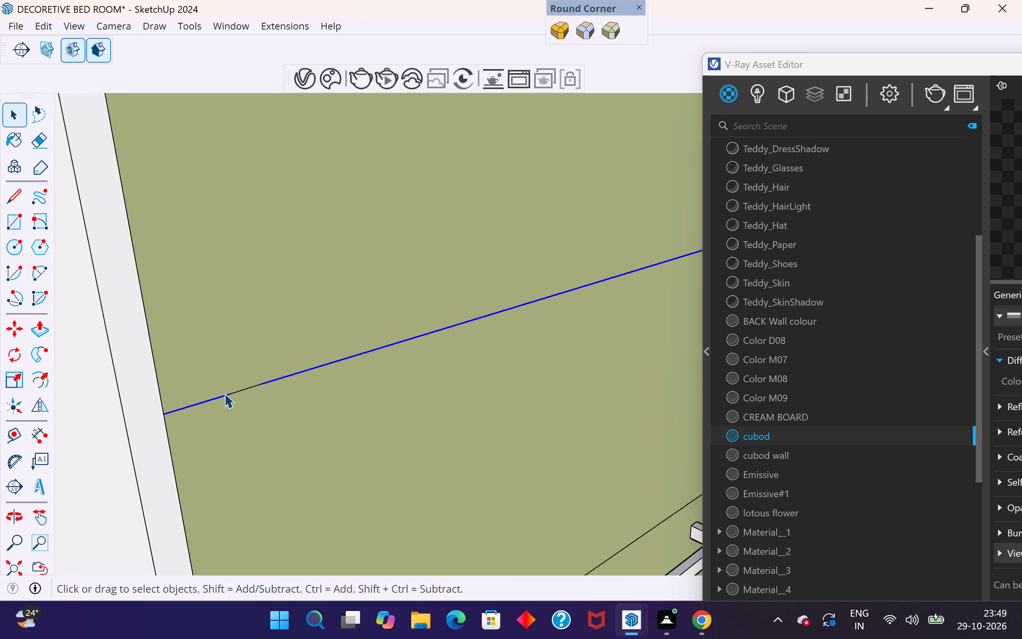
shift+click(243, 388)
scroll(255, 362, down, 15)
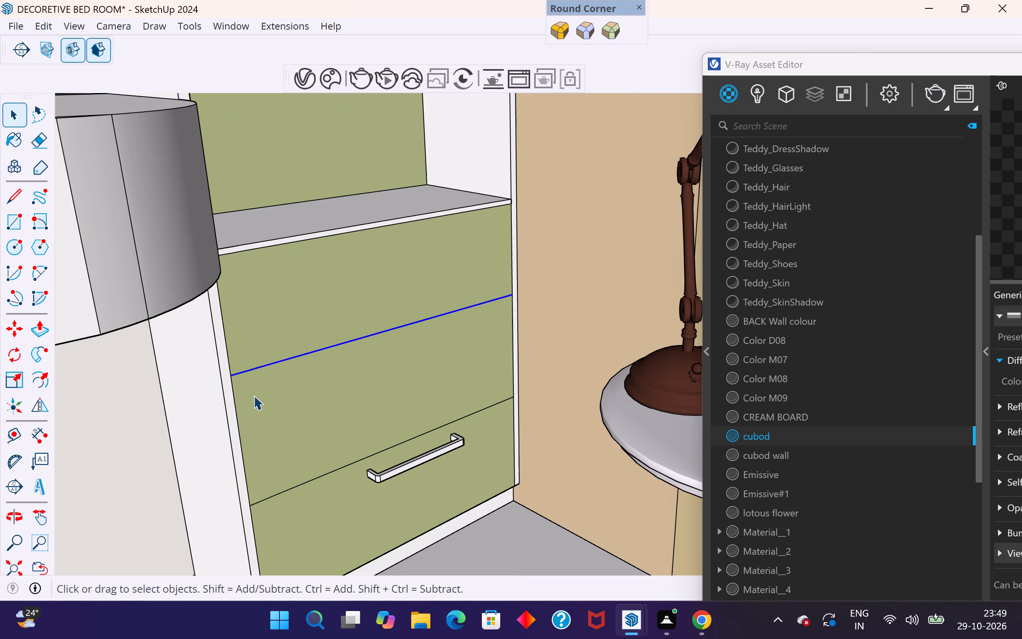
shift+click(258, 500)
shift+click(273, 496)
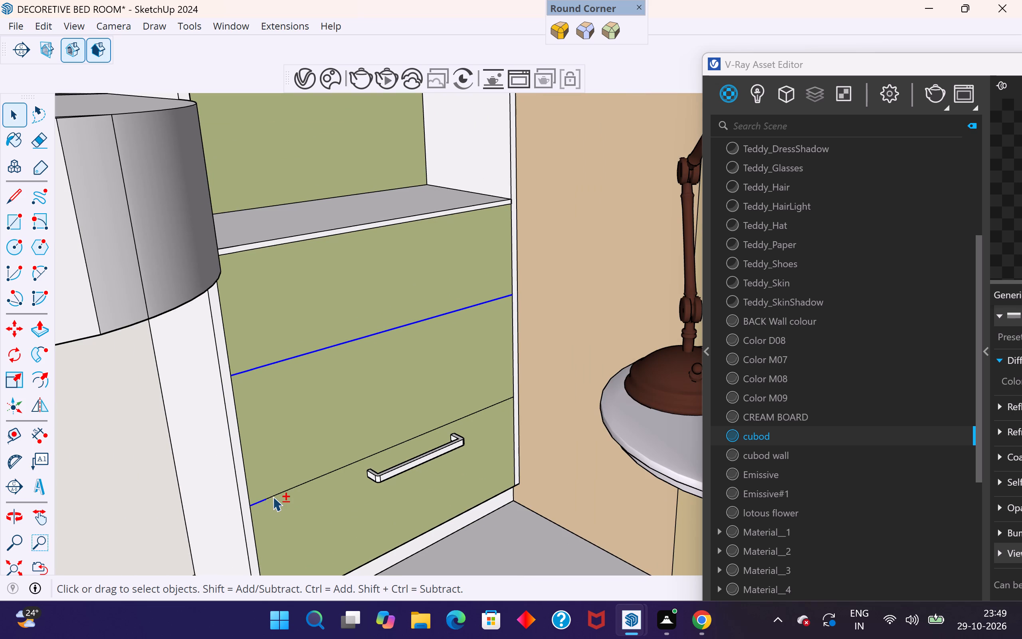
shift+click(270, 497)
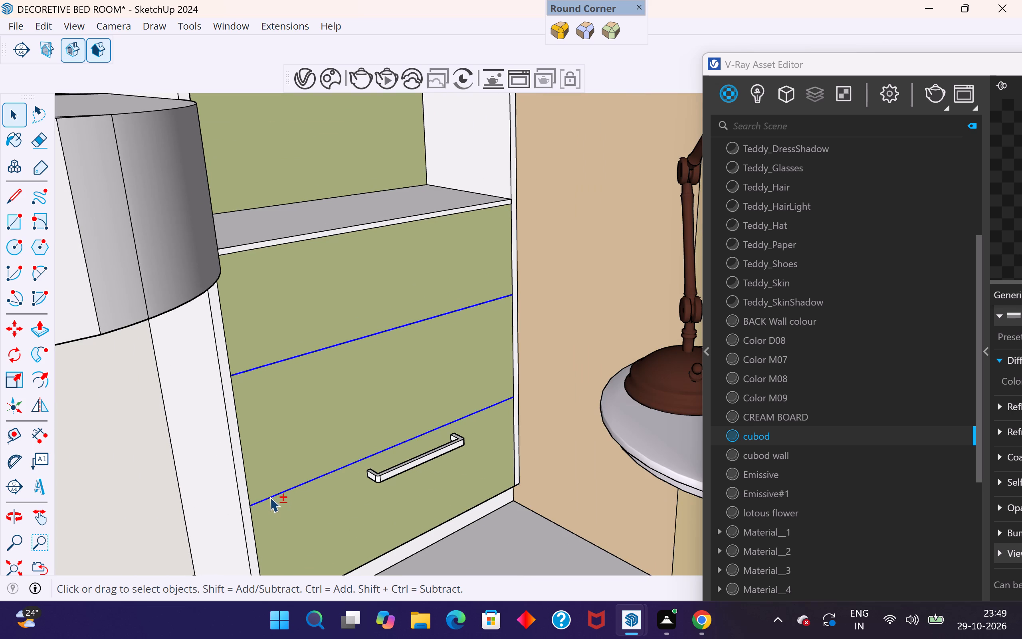
key(m)
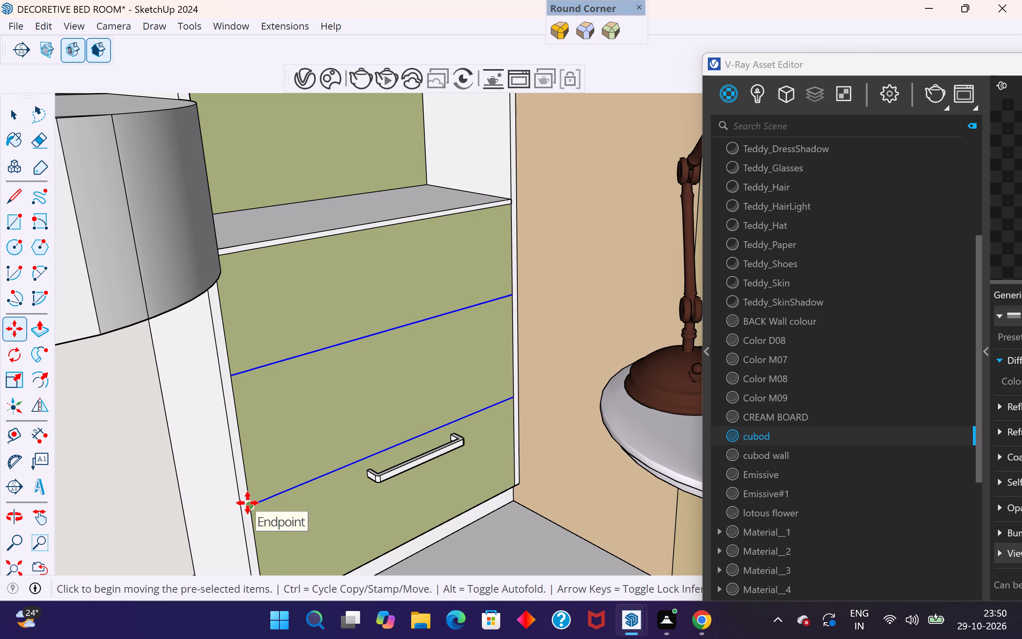
ctrl+click(248, 503)
scroll(257, 492, up, 4)
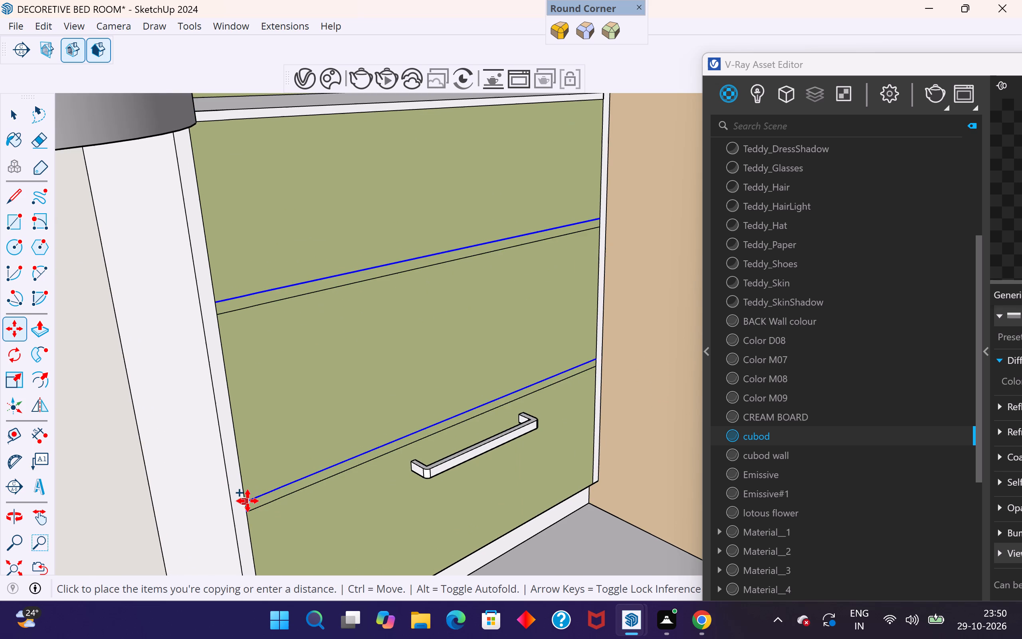
scroll(248, 501, up, 8)
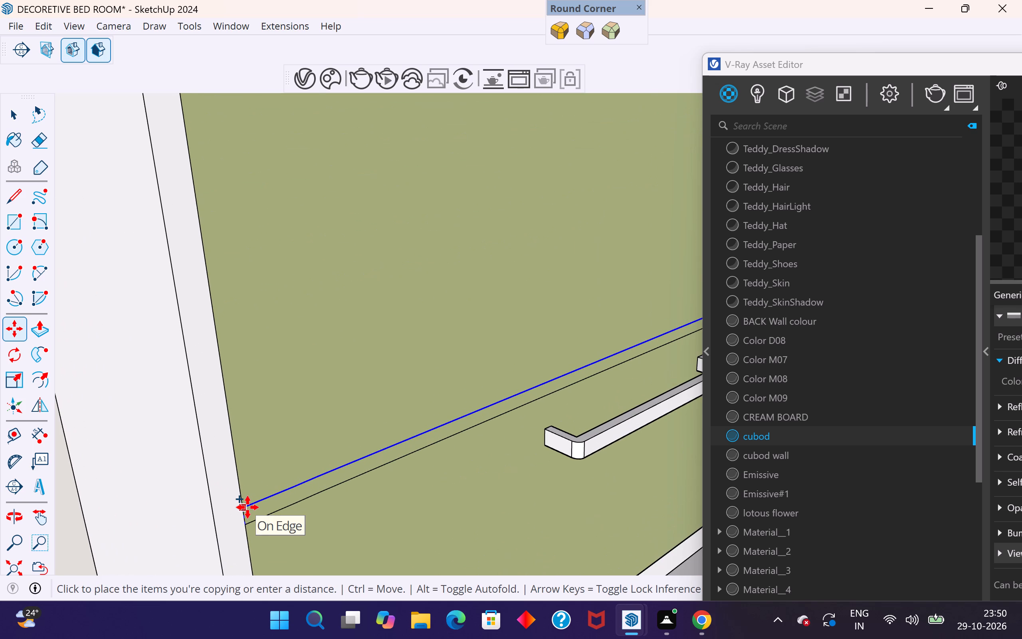
key(4)
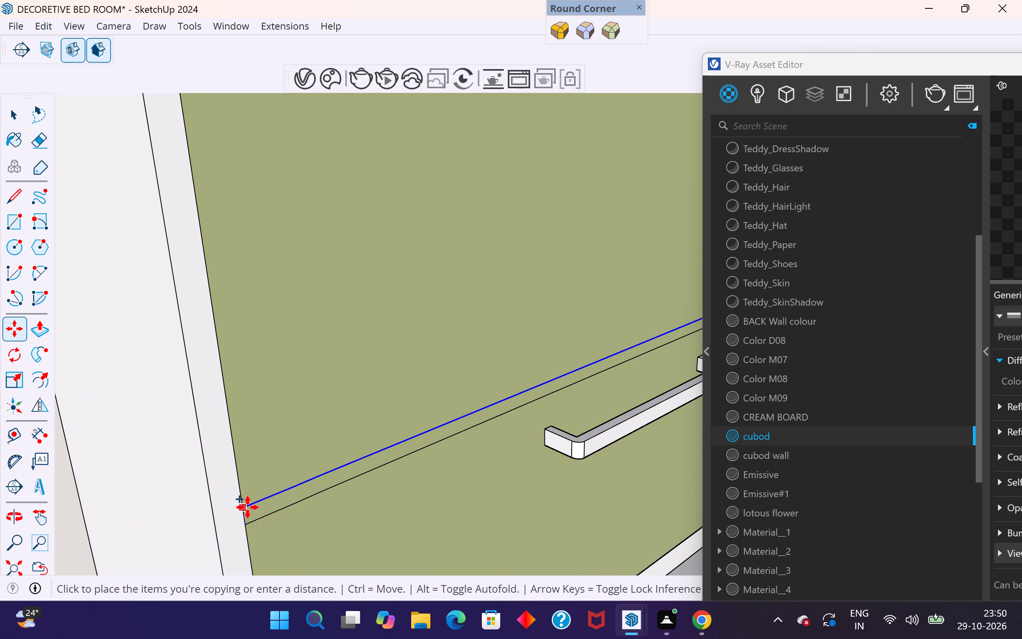
text(mm)
key(Return)
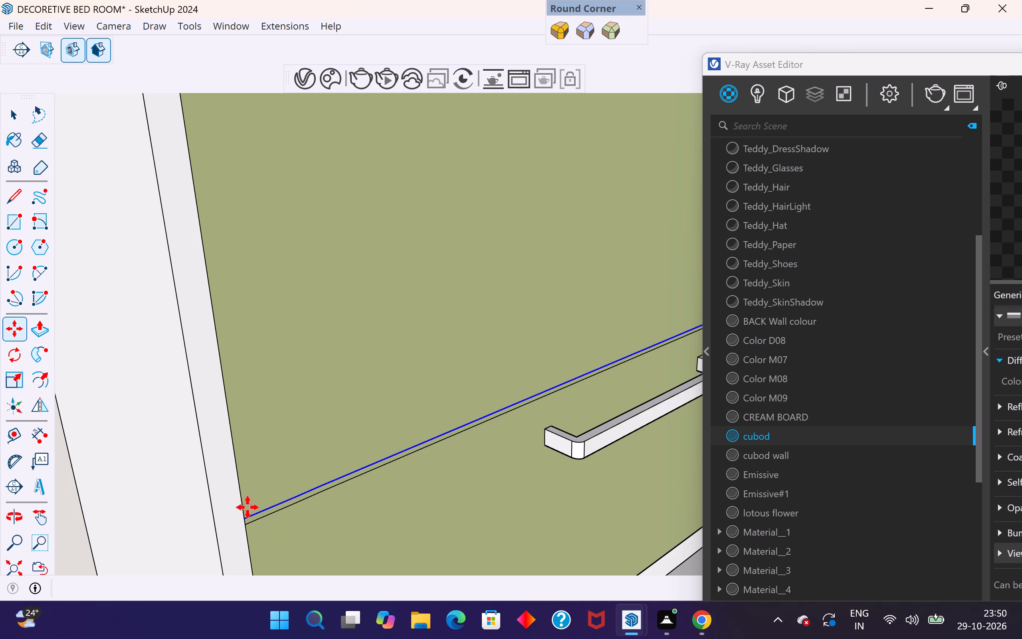
click(16, 119)
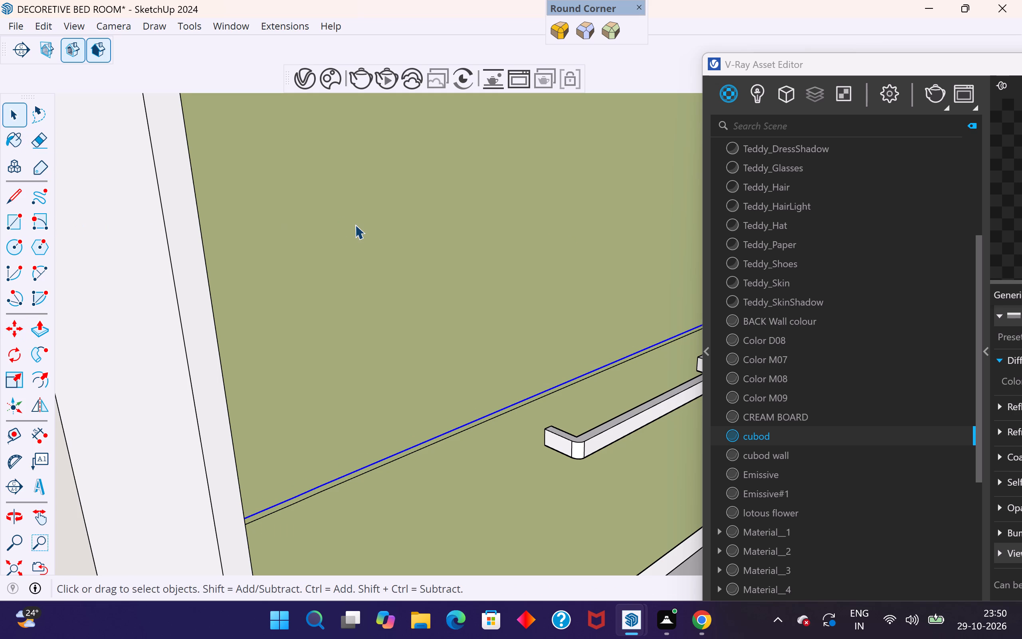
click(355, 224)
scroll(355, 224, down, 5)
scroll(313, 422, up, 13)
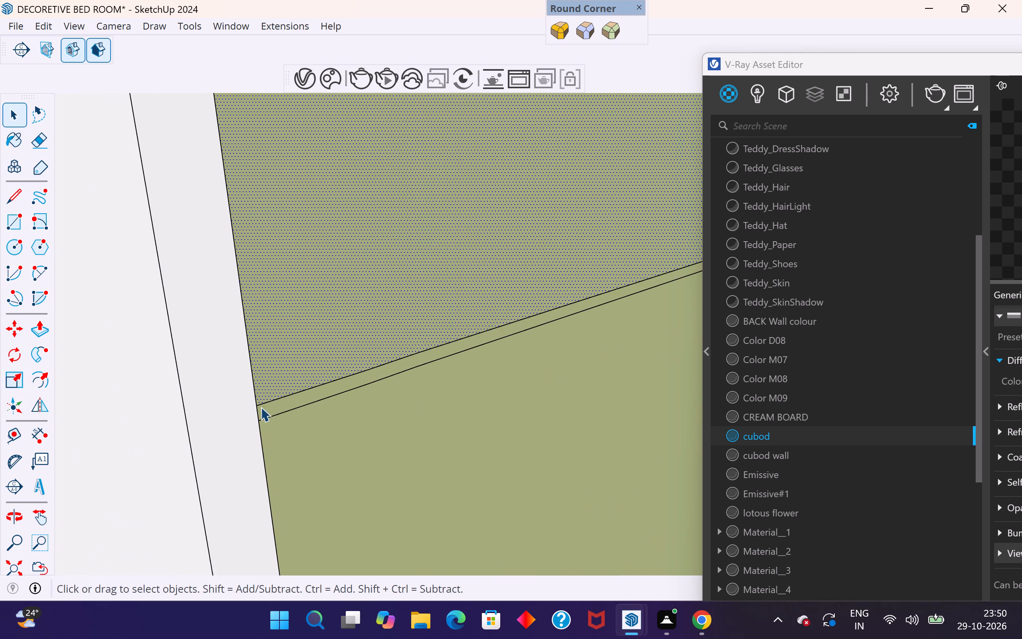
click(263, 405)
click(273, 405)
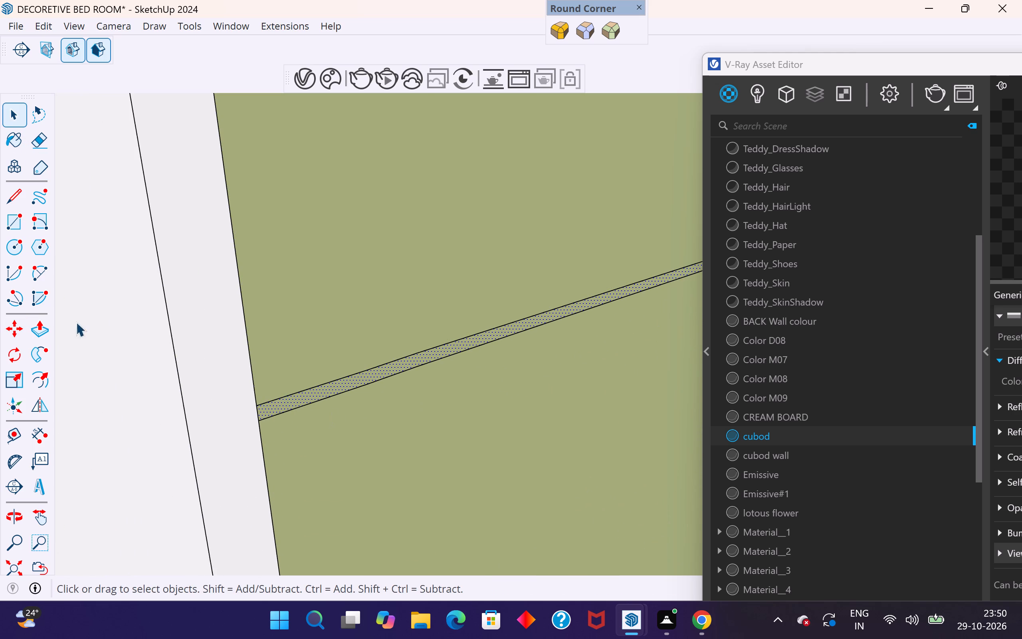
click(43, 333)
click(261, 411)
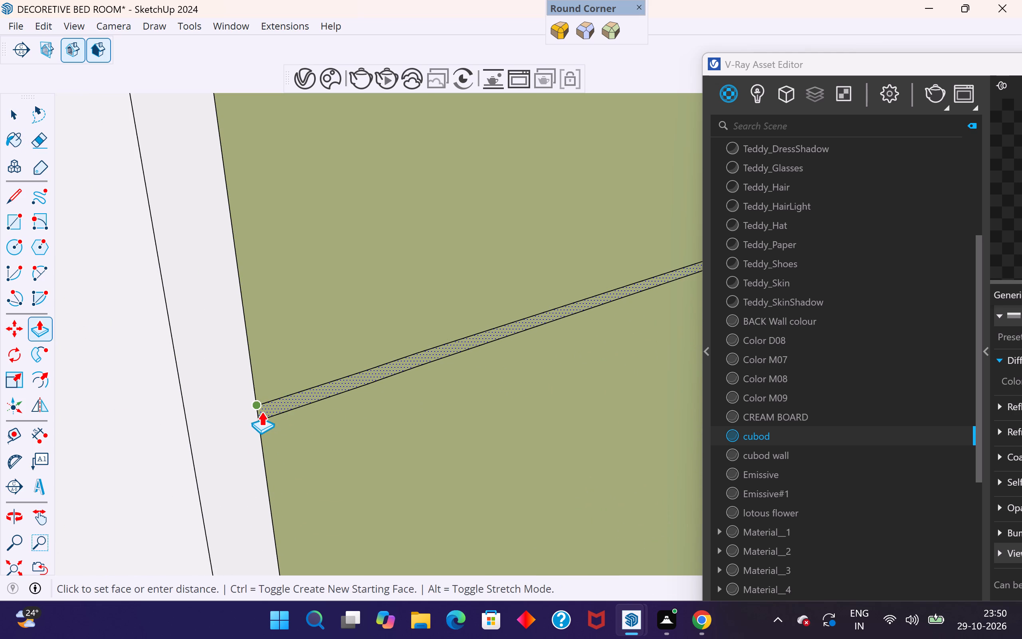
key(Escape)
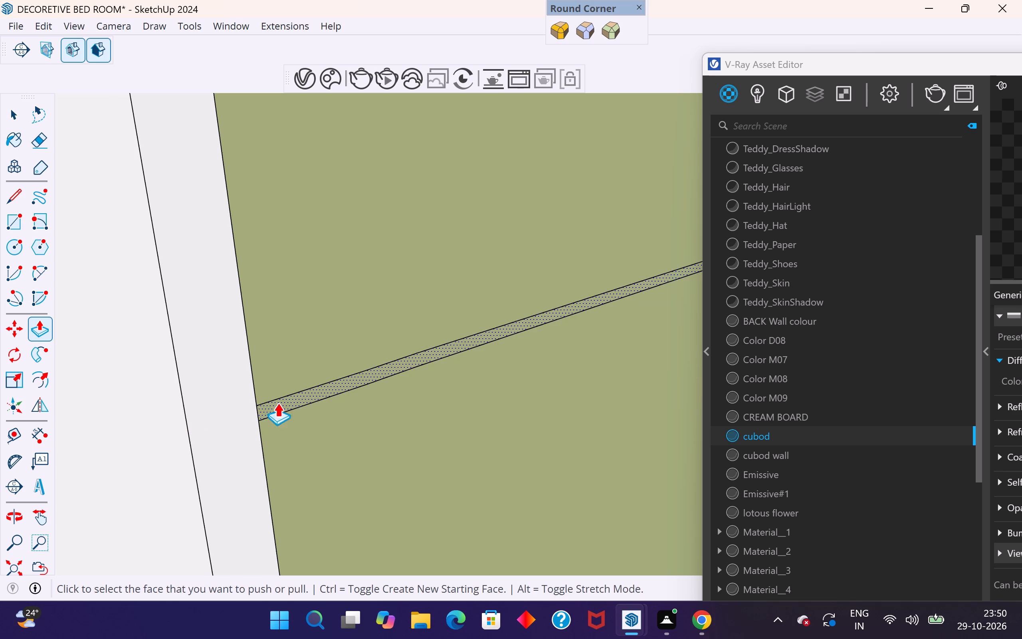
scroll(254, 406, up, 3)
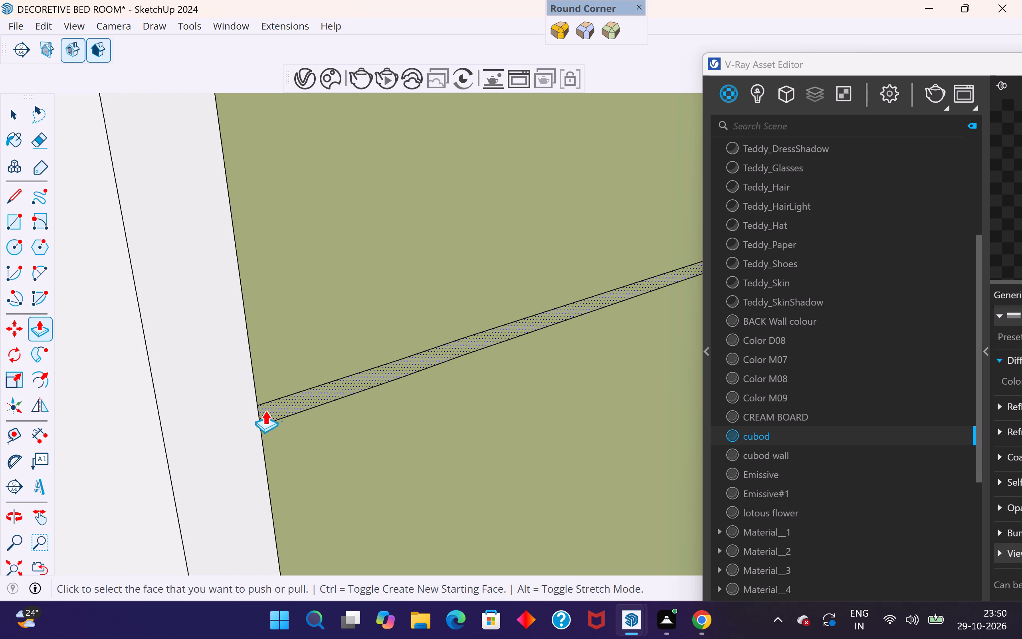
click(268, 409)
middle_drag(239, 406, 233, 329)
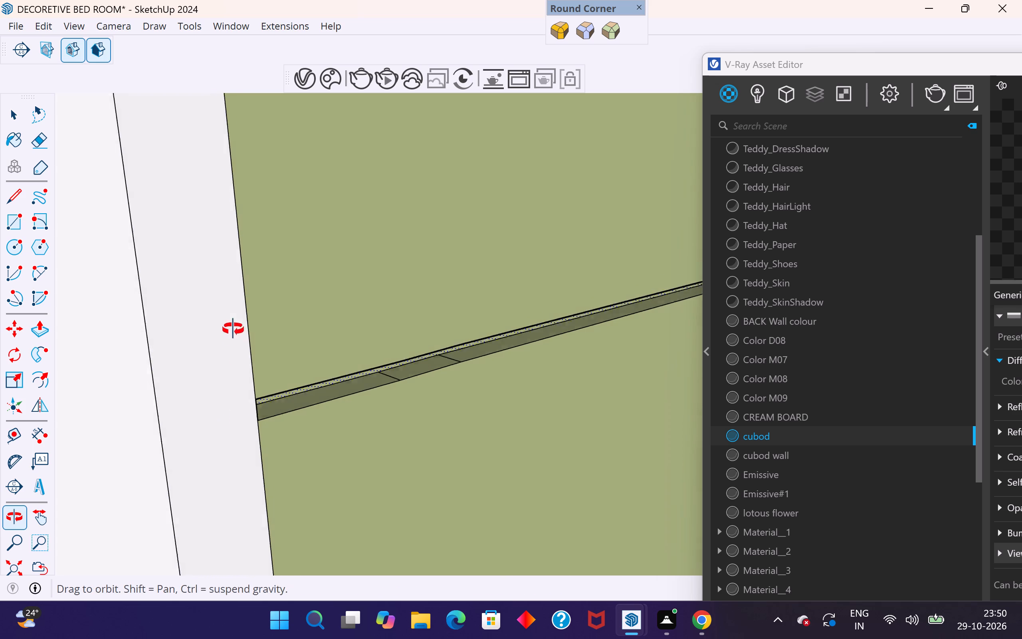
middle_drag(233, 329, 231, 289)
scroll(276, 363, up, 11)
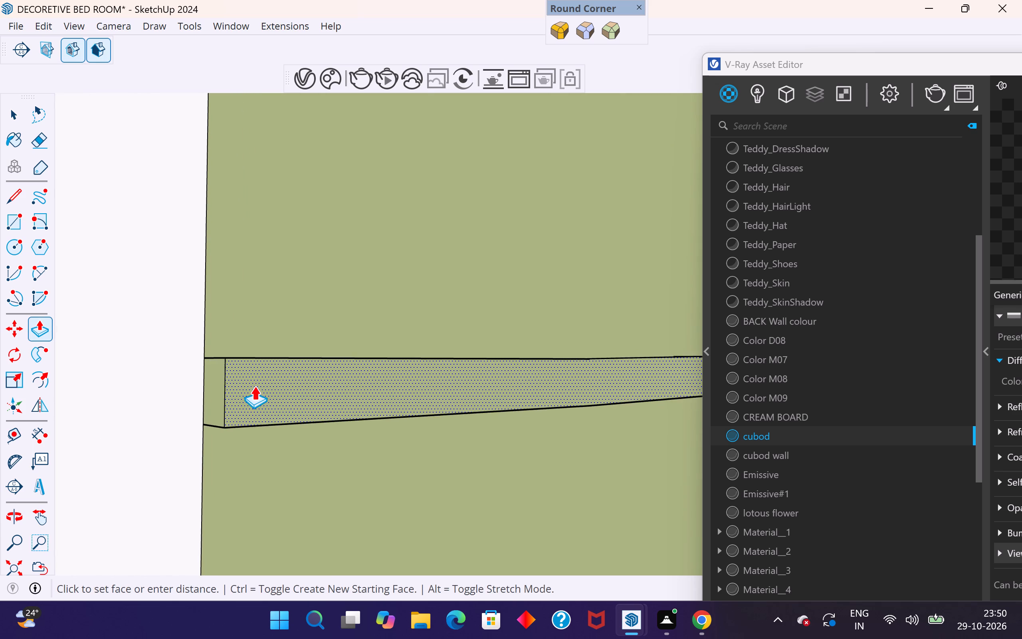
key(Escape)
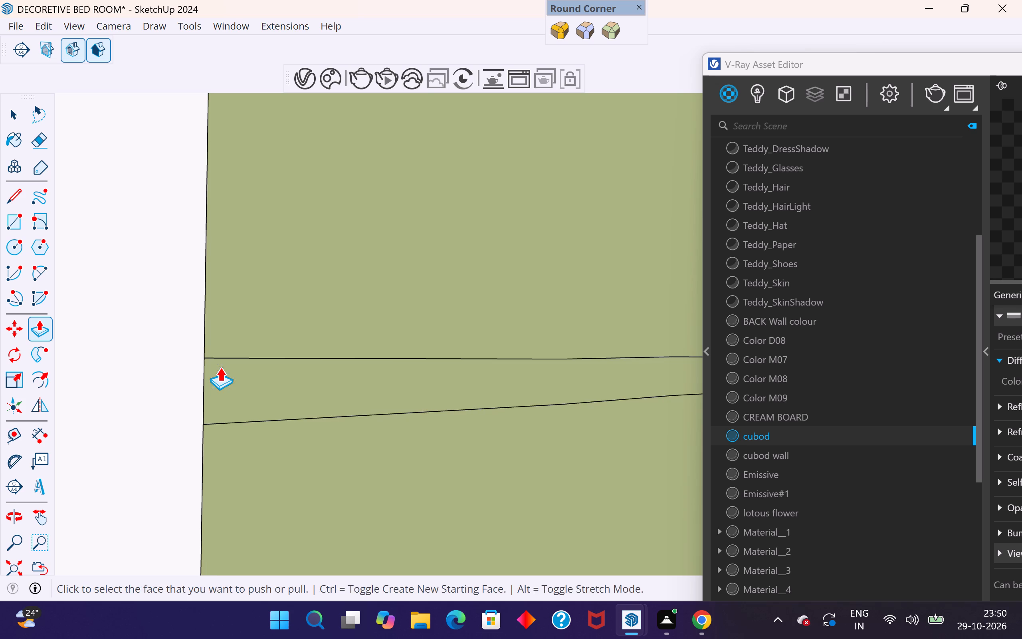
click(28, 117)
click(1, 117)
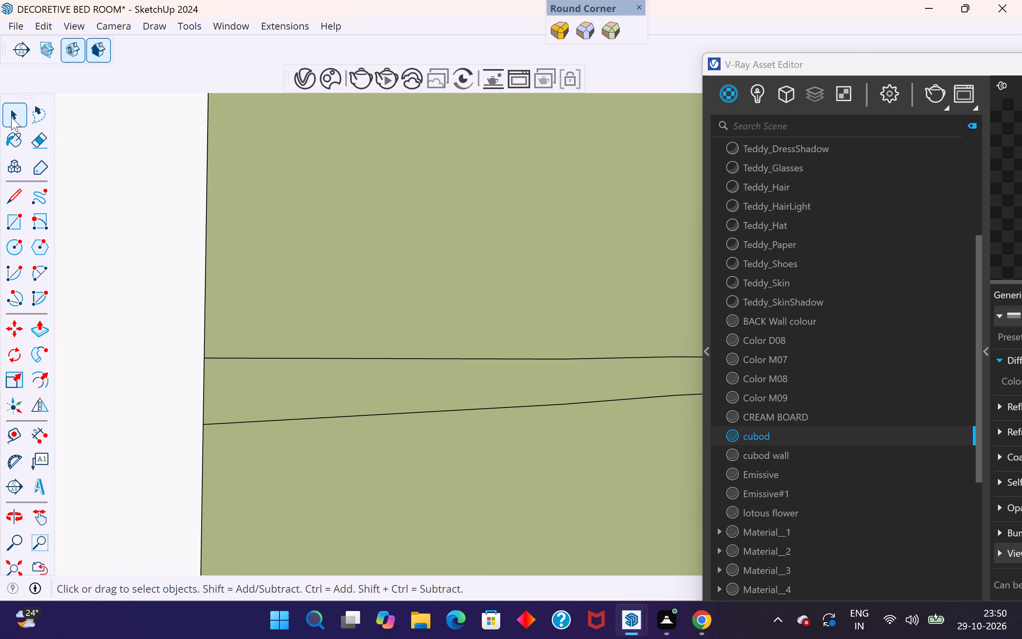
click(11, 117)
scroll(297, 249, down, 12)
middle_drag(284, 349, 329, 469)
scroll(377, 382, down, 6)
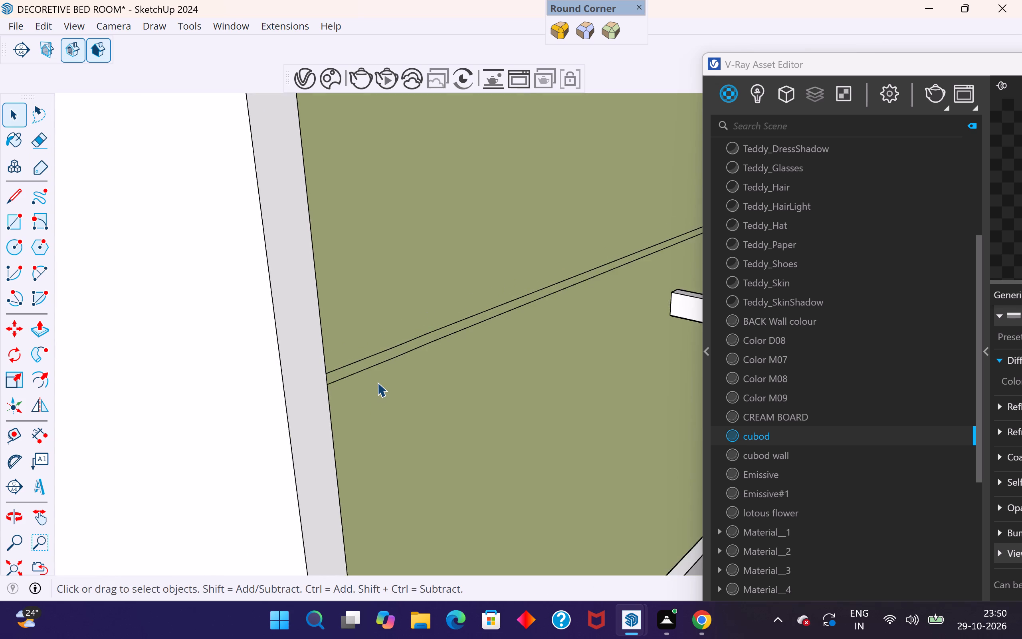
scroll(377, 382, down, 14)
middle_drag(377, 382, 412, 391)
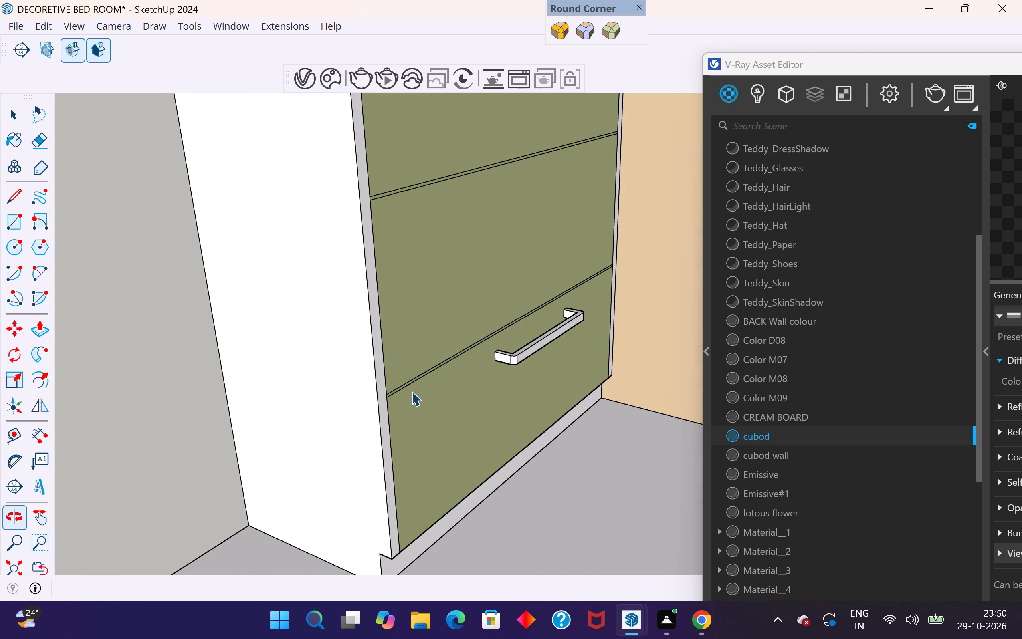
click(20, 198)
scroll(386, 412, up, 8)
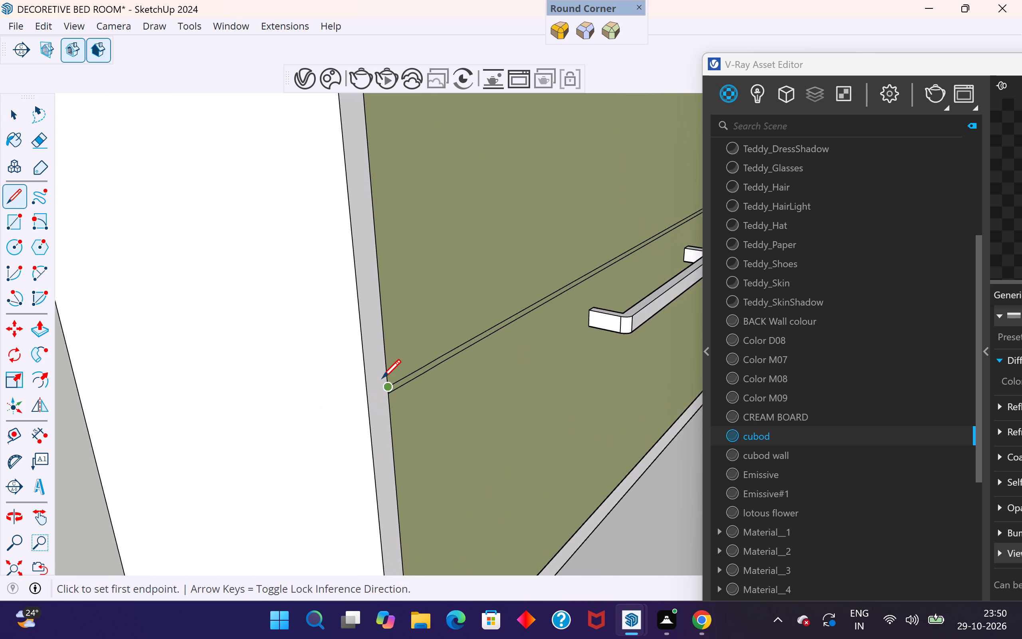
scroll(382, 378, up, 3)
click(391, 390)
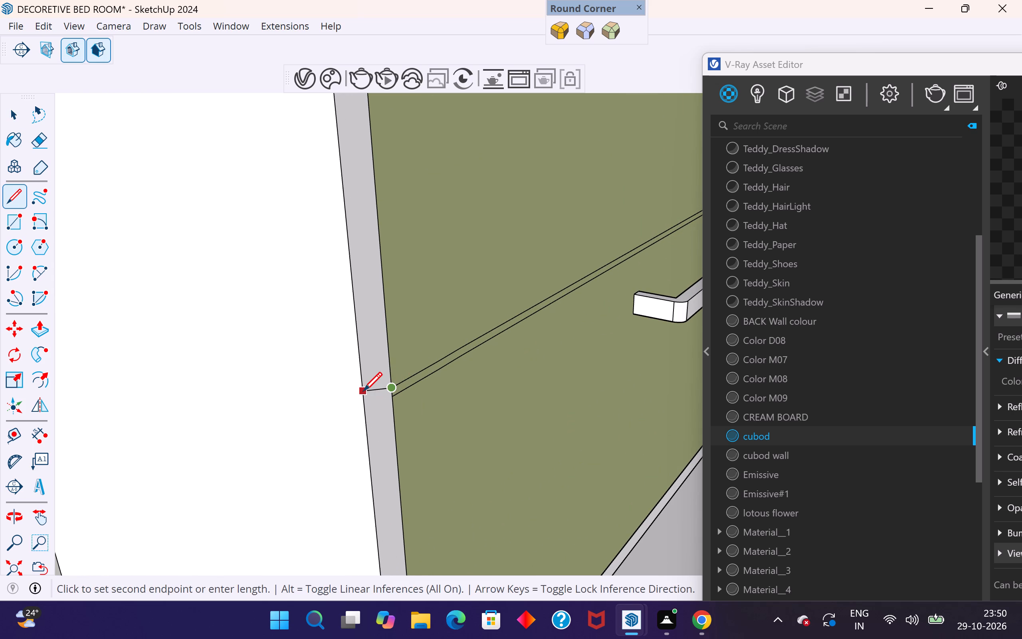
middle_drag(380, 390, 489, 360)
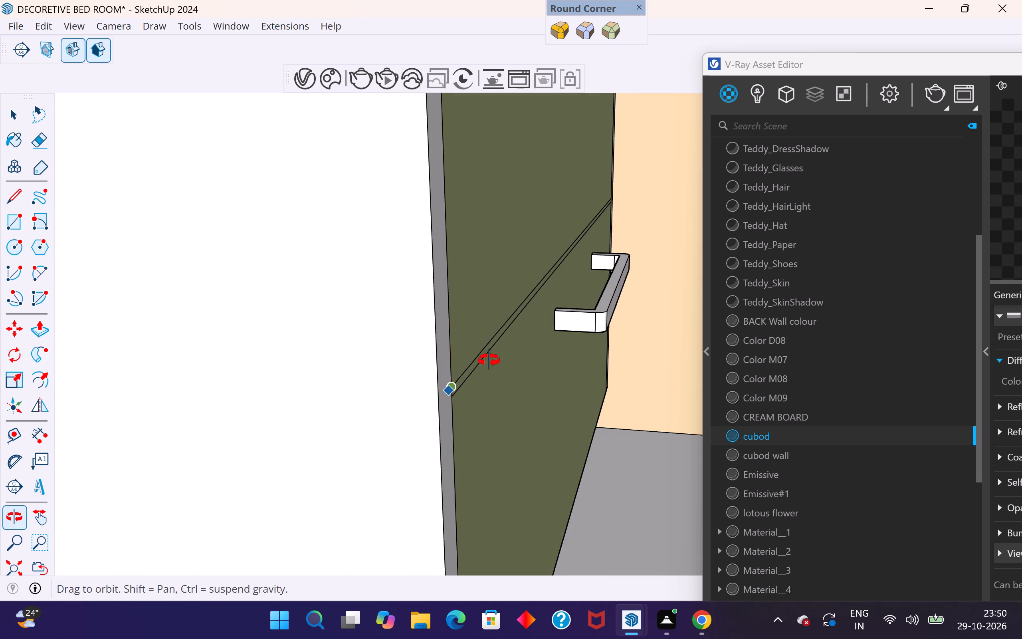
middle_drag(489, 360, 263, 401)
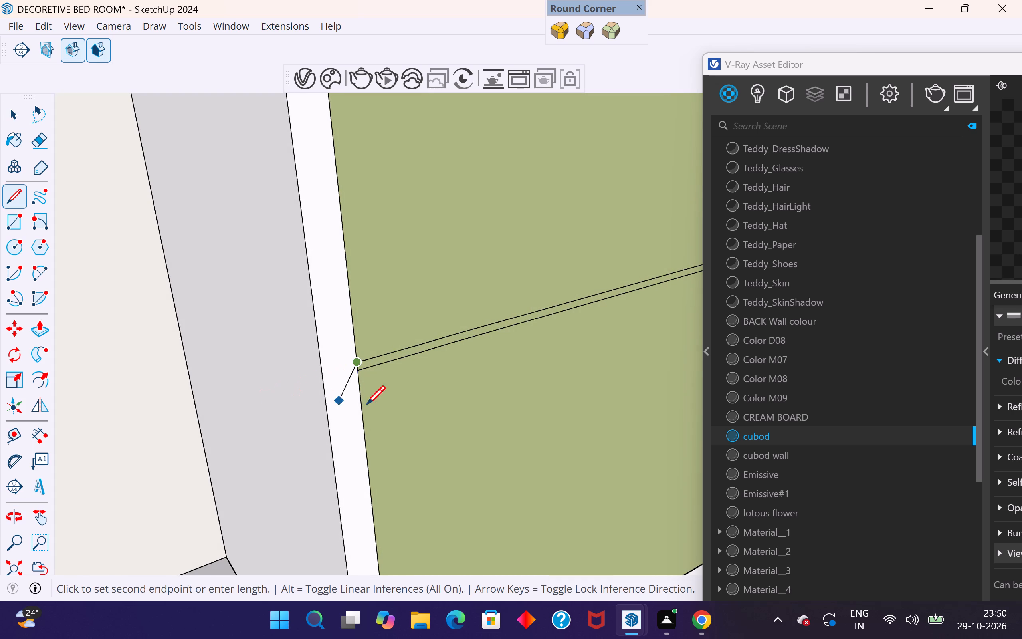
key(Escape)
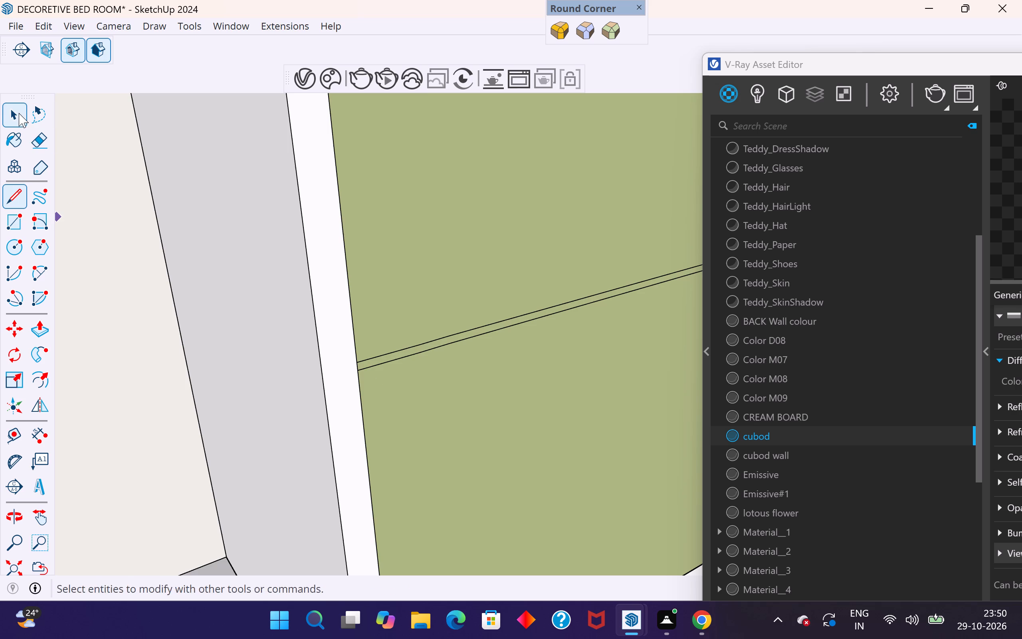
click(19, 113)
Push/Pull the thin strip between the shelf unit's top and middle drawers by a small depth.
scroll(416, 462, down, 13)
middle_drag(403, 377, 343, 400)
scroll(421, 250, up, 2)
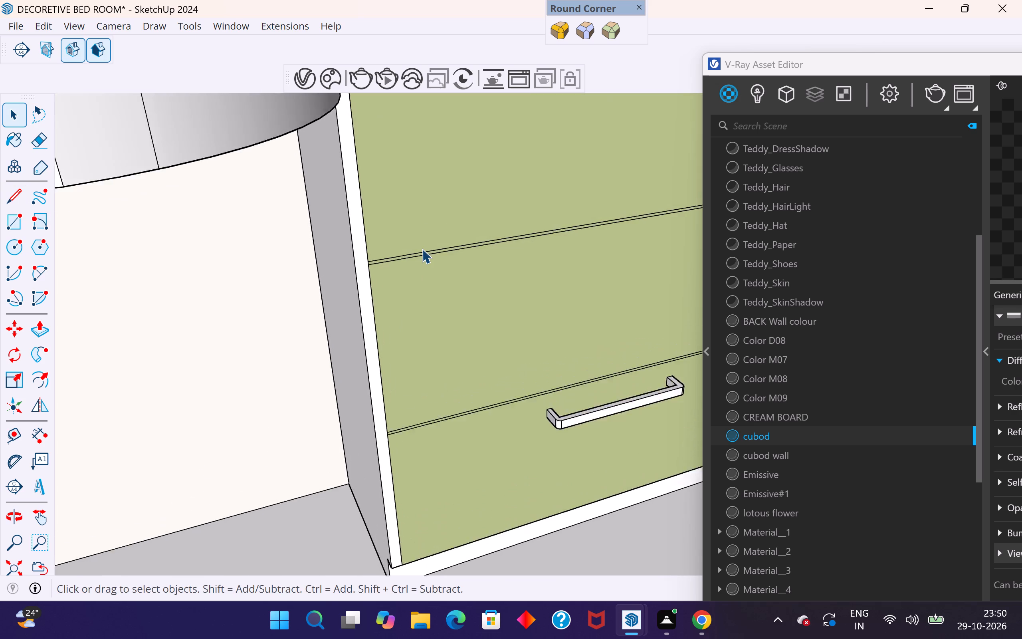
scroll(422, 249, up, 9)
middle_drag(420, 261, 339, 292)
scroll(278, 342, down, 8)
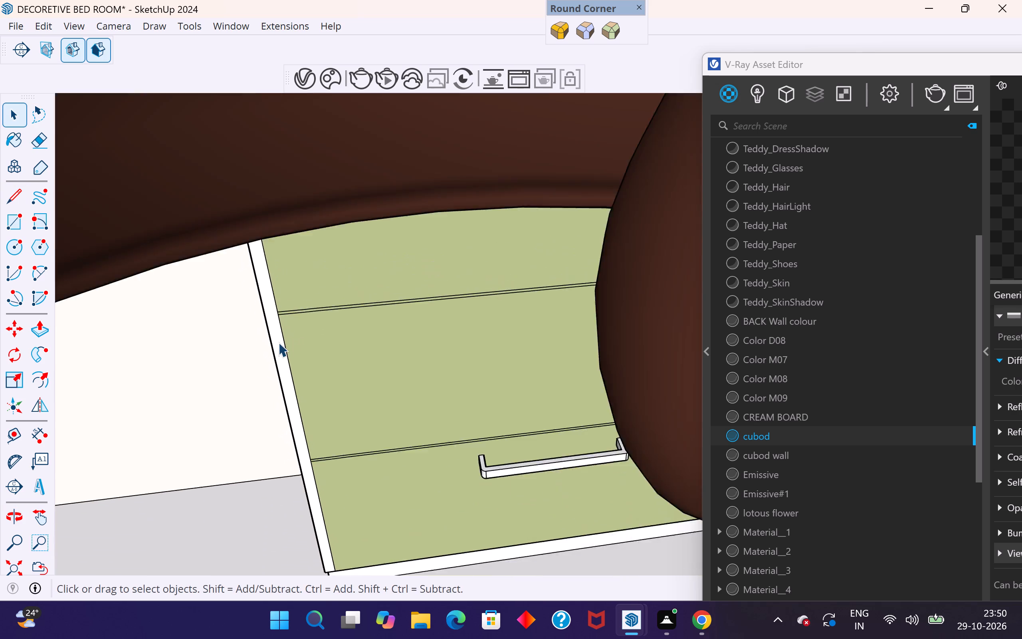
scroll(278, 342, down, 10)
middle_drag(315, 340, 545, 332)
scroll(560, 344, down, 11)
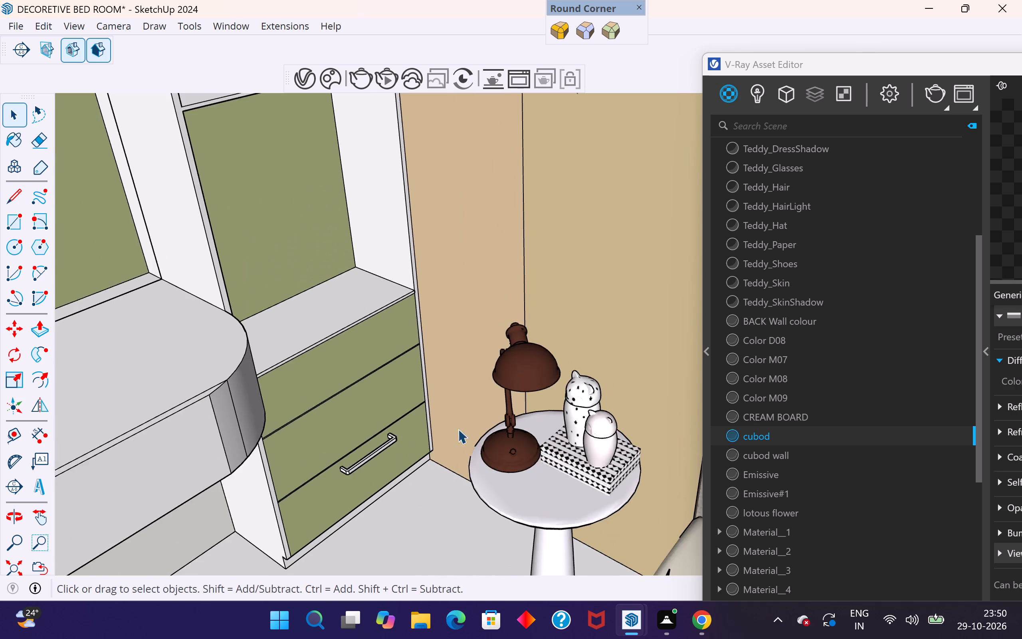
scroll(358, 503, up, 5)
middle_drag(374, 410, 353, 318)
scroll(414, 290, up, 12)
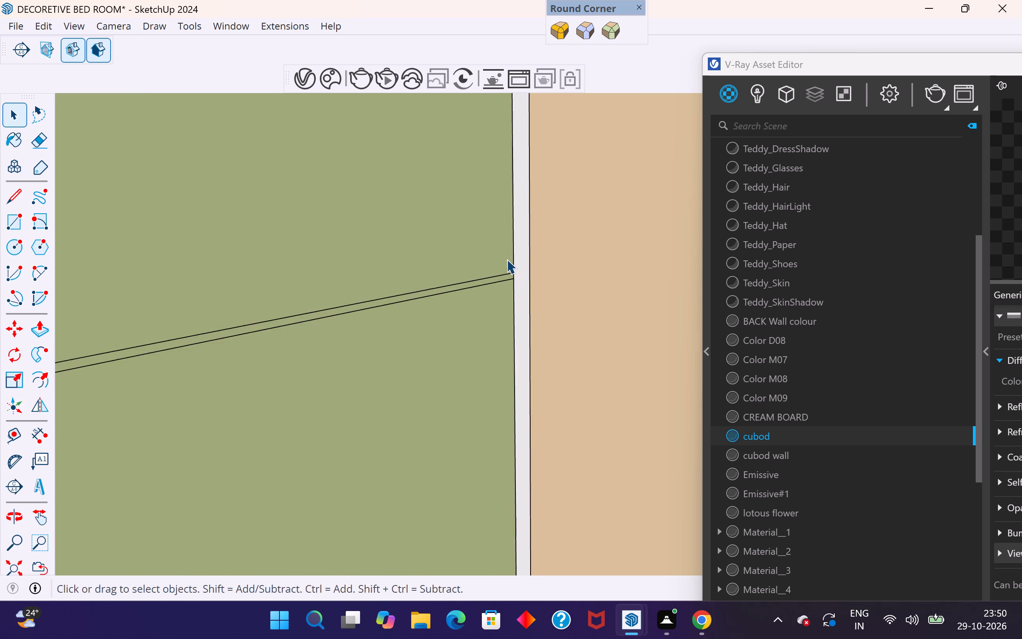
scroll(507, 259, up, 12)
click(515, 302)
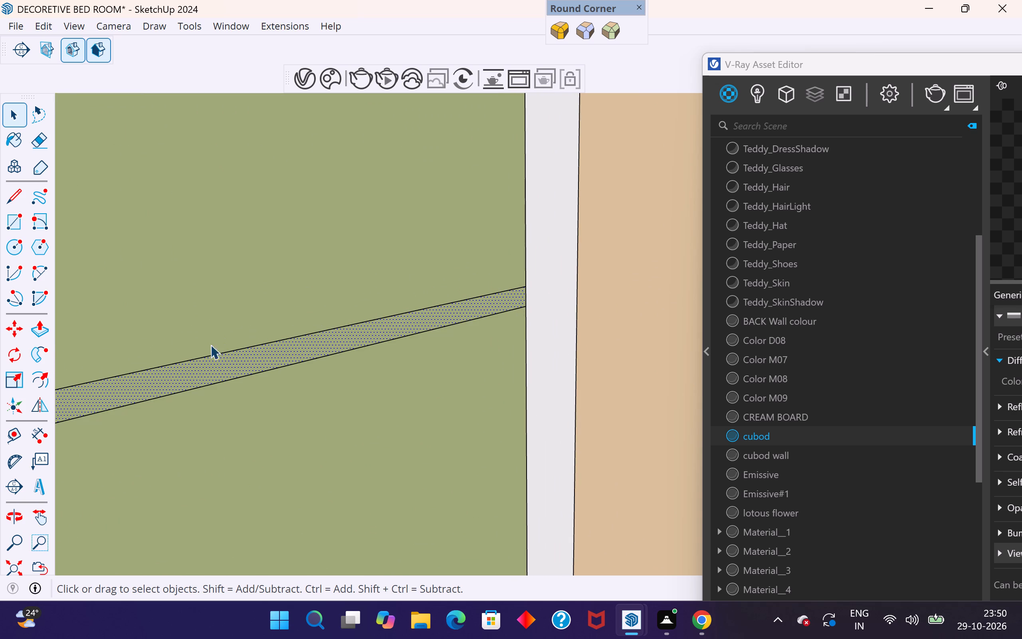
click(47, 332)
click(480, 304)
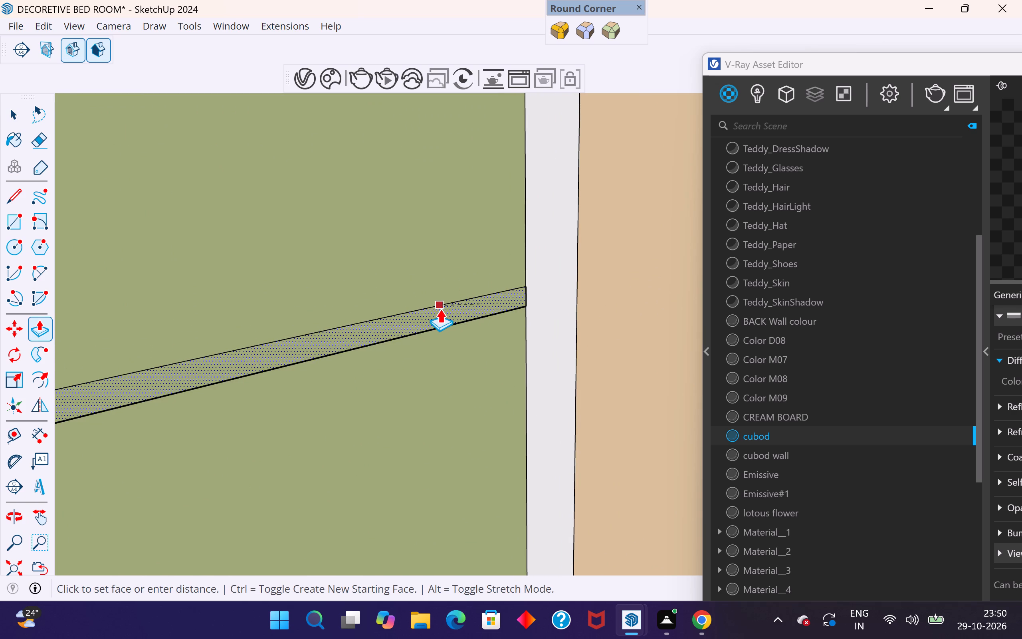
click(444, 313)
scroll(444, 313, down, 20)
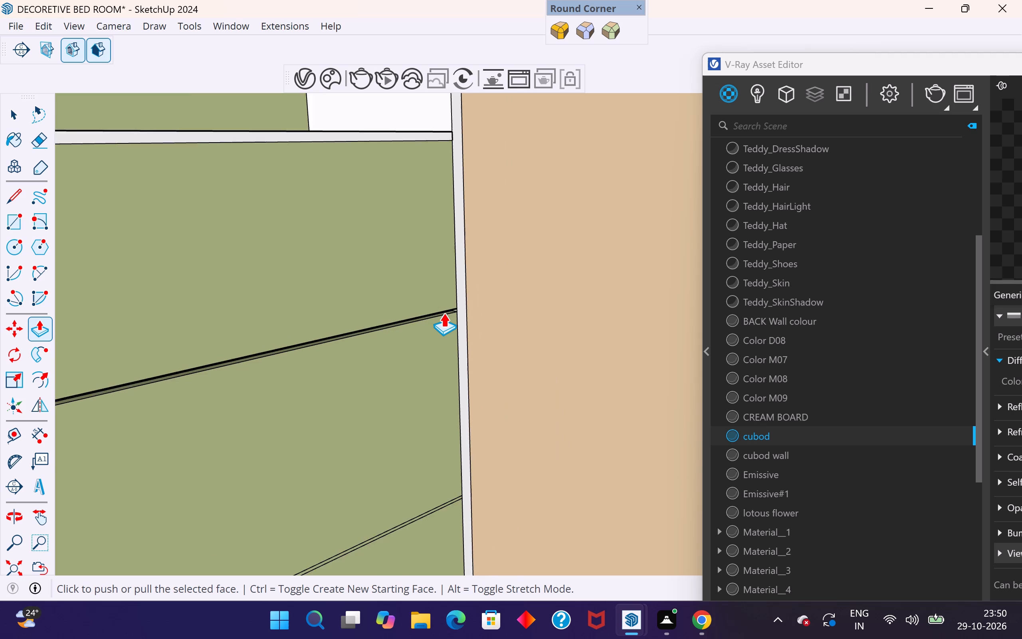
Push/Pull the thin strip between the shelf unit's middle and lowest drawers by the same depth as the upper strip.
scroll(444, 313, down, 6)
click(18, 109)
scroll(431, 287, down, 3)
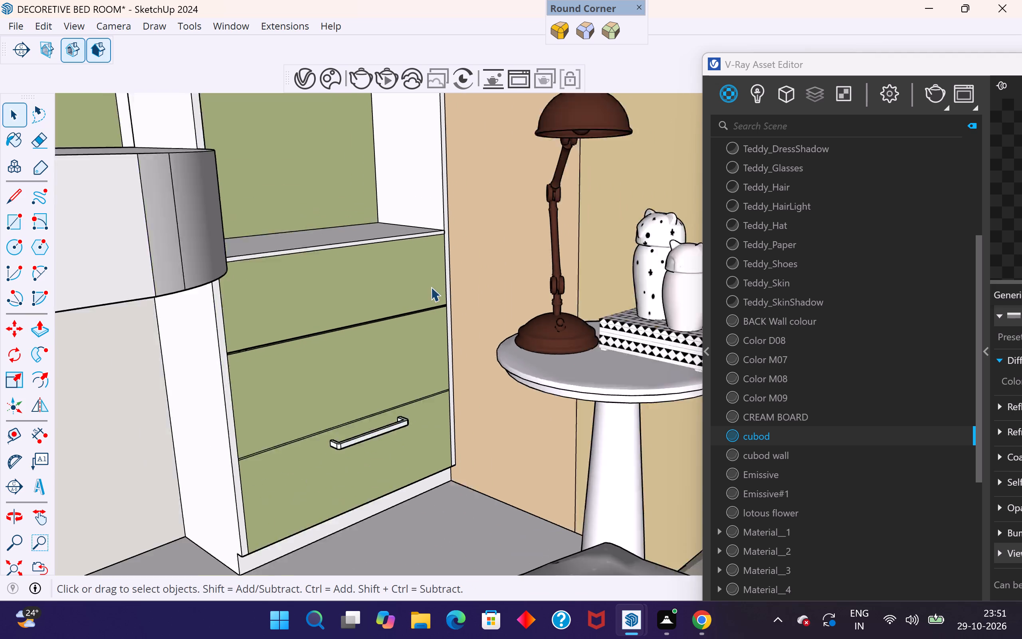
scroll(431, 287, down, 2)
scroll(327, 490, up, 20)
scroll(327, 490, up, 6)
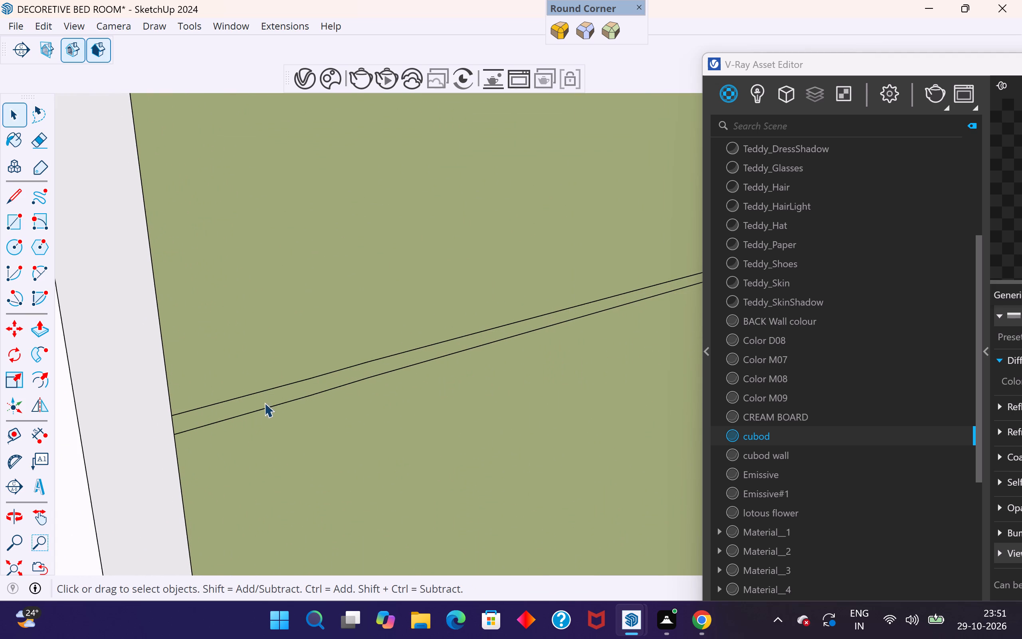
click(259, 401)
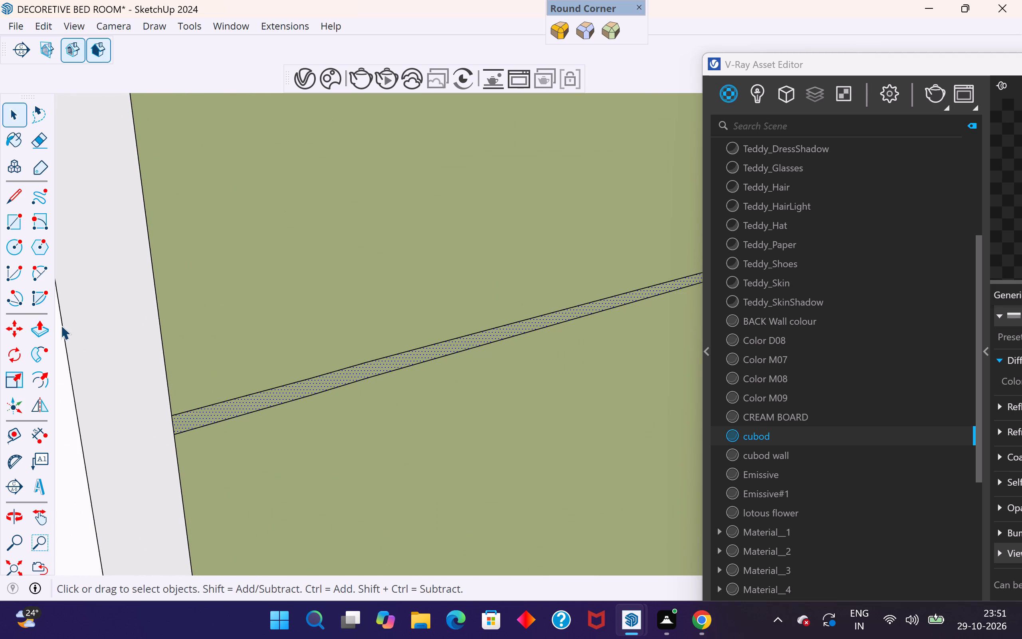
click(40, 325)
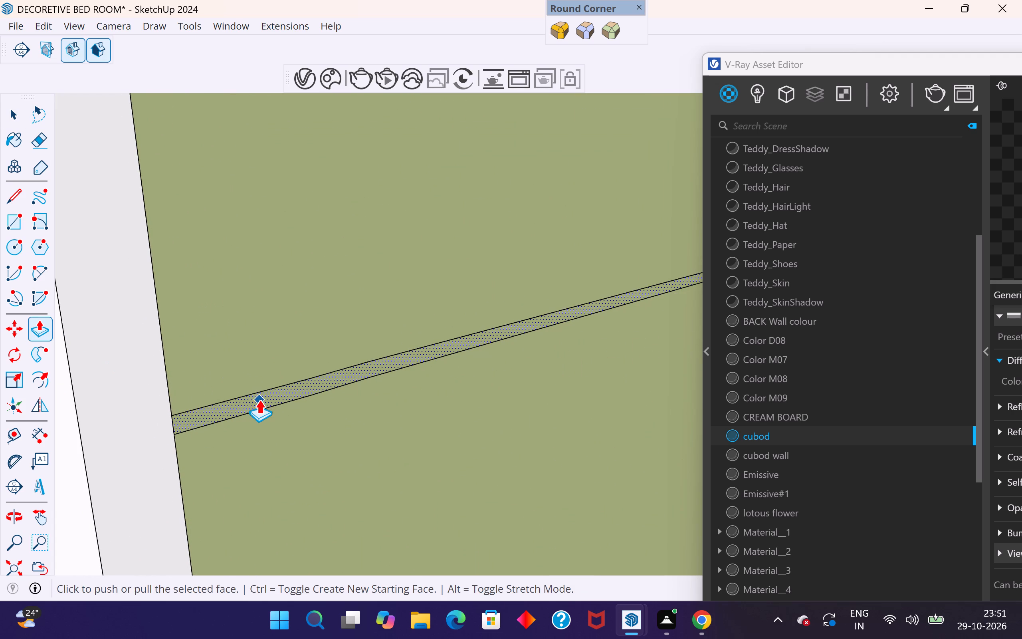
double_click(259, 399)
scroll(255, 400, down, 20)
scroll(255, 400, down, 7)
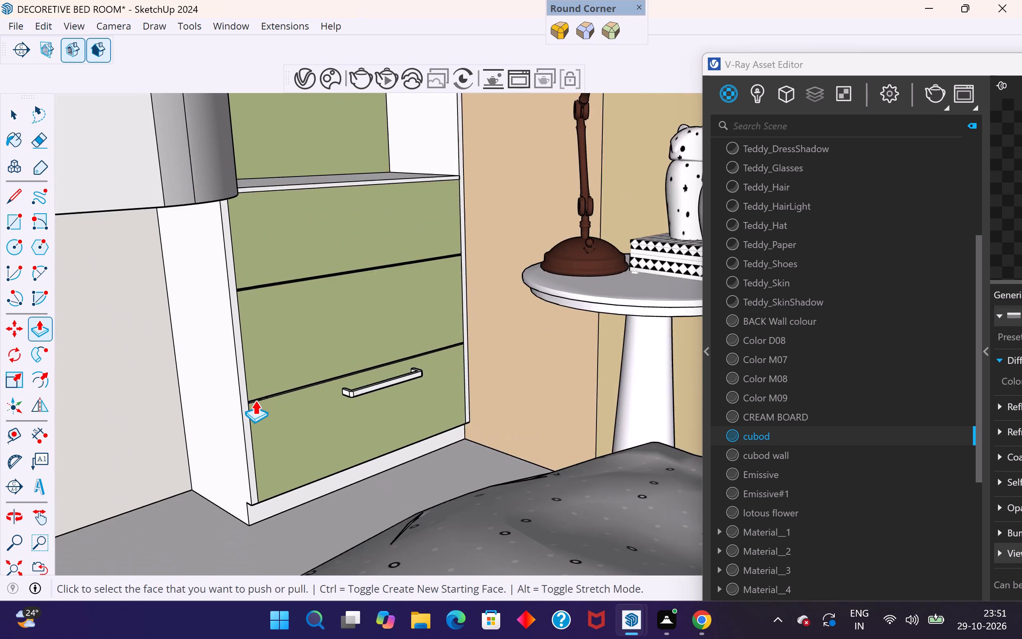
scroll(255, 400, down, 5)
click(11, 115)
scroll(288, 437, down, 4)
Scale down the lowest drawer handle's depth slightly so it projects less from the green front.
middle_drag(311, 422, 319, 422)
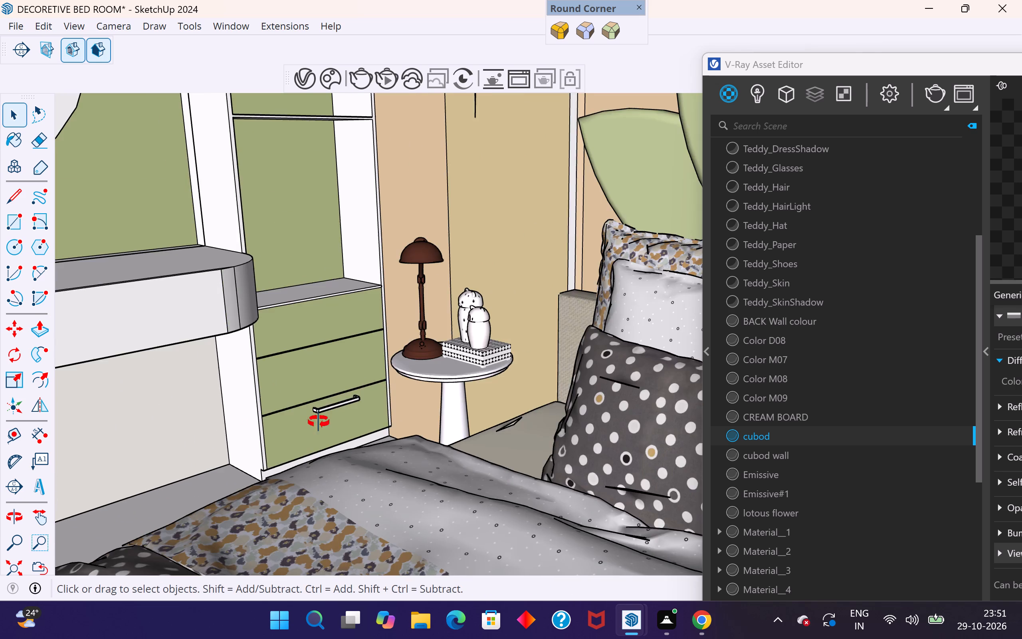
middle_drag(319, 422, 355, 441)
scroll(336, 434, up, 8)
middle_drag(293, 421, 317, 415)
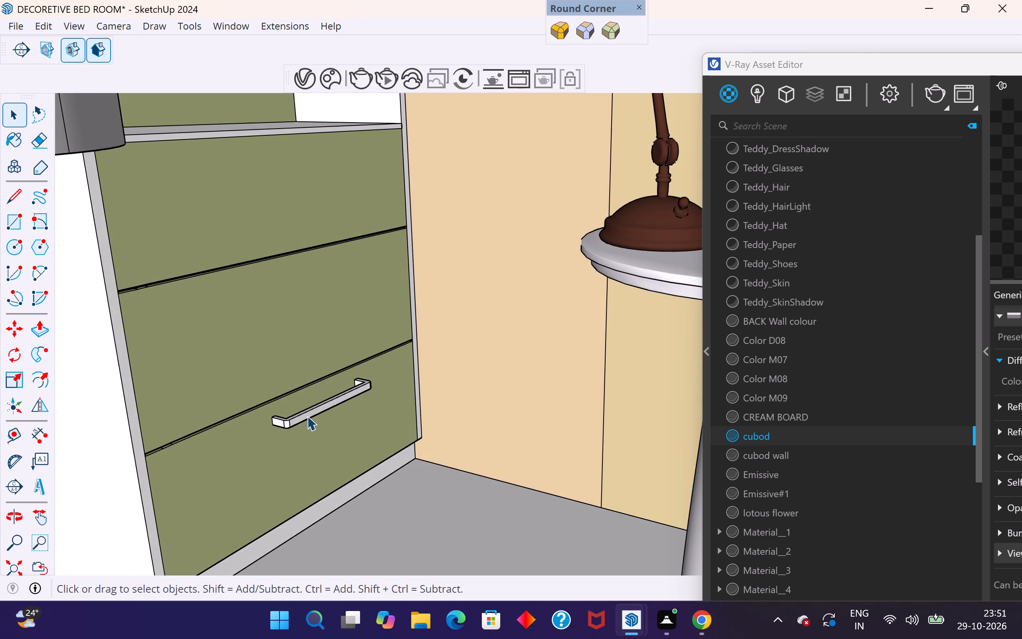
scroll(306, 416, up, 4)
click(305, 416)
middle_drag(284, 431, 311, 433)
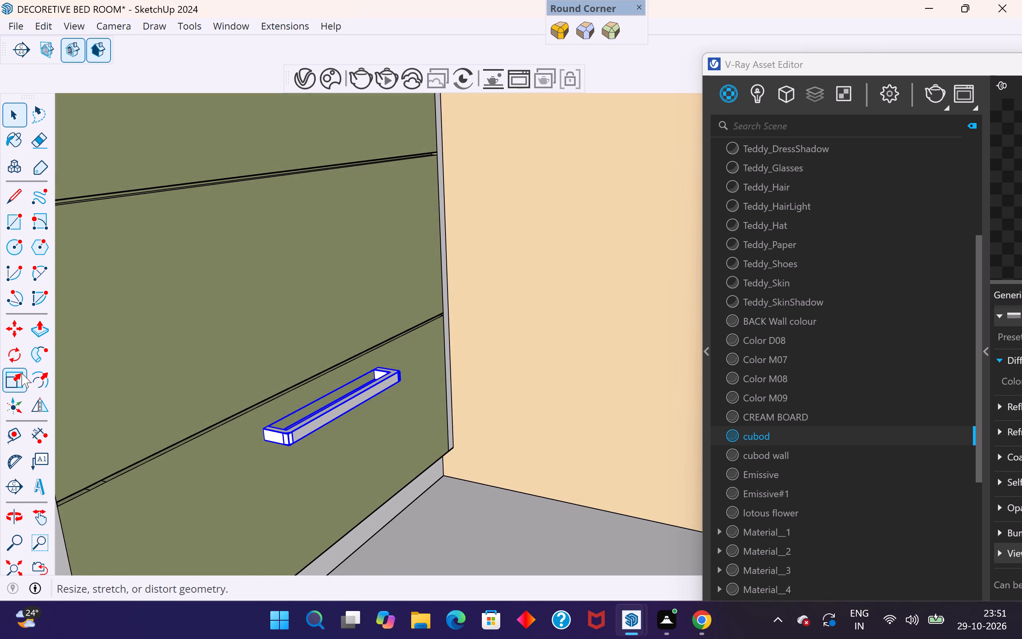
key(s)
scroll(349, 406, up, 2)
middle_drag(349, 406, 383, 445)
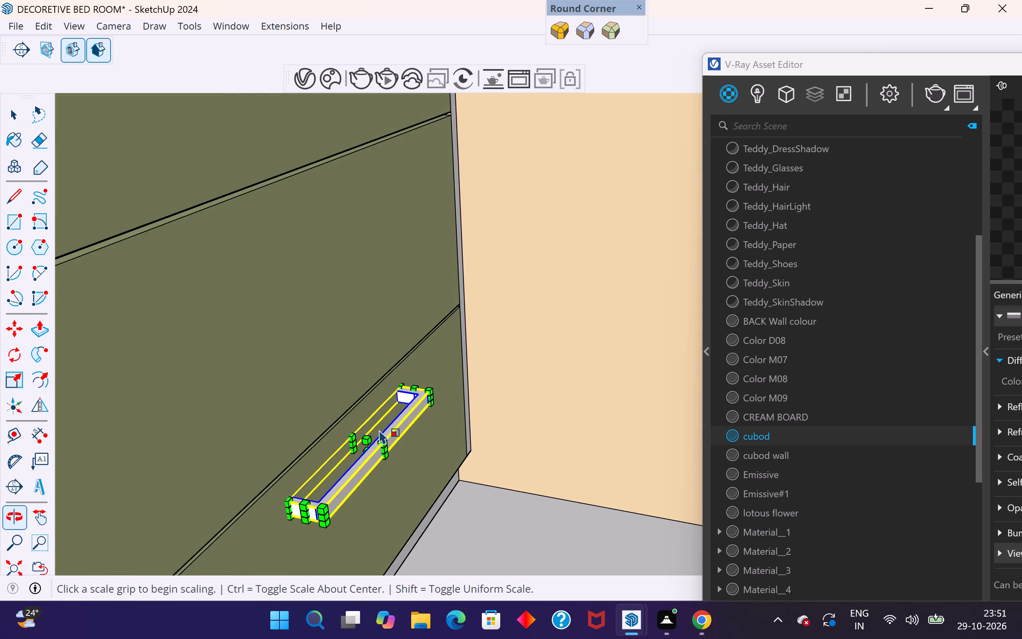
scroll(379, 428, up, 3)
scroll(390, 458, up, 3)
click(384, 457)
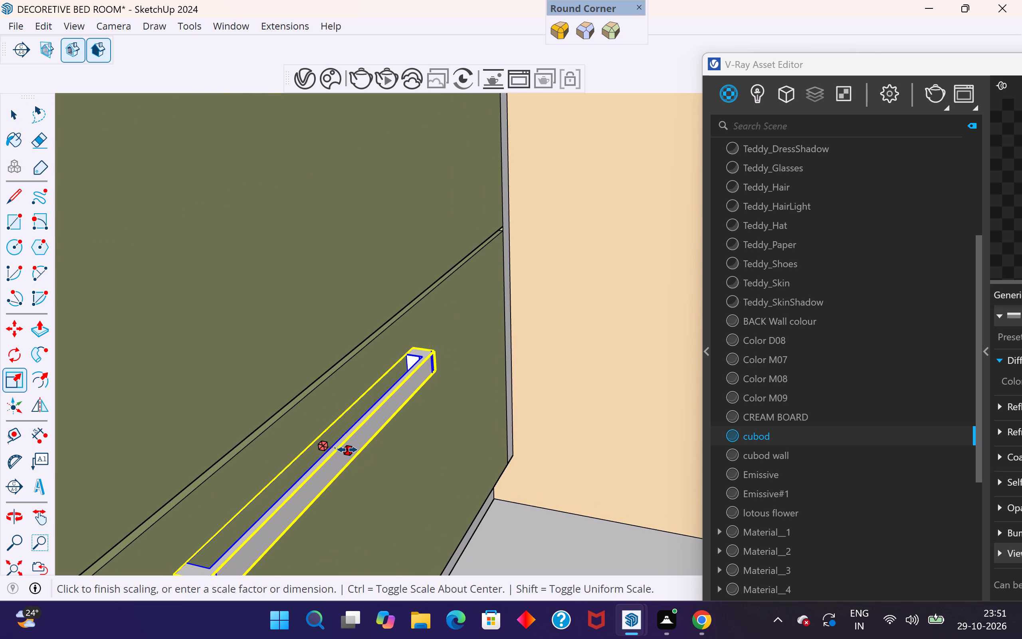
click(344, 450)
click(11, 108)
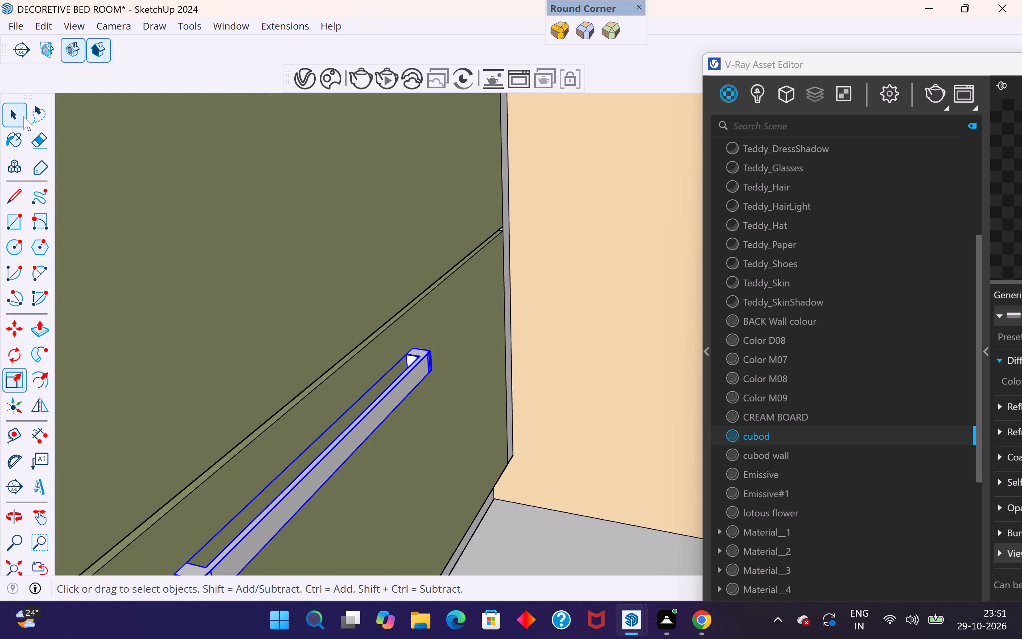
scroll(379, 396, down, 10)
click(535, 538)
scroll(501, 460, down, 1)
Move the handle a short way sideways along the lowest drawer's front, towards the desk side.
middle_drag(501, 460, 467, 519)
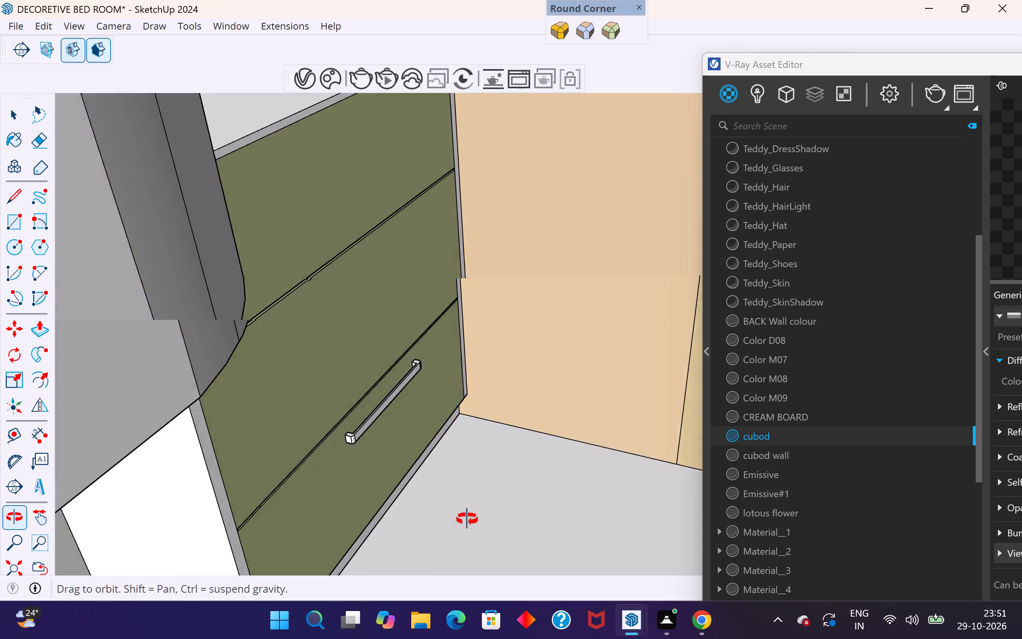
middle_drag(467, 519, 294, 463)
scroll(426, 394, up, 2)
middle_drag(499, 412, 470, 441)
click(415, 397)
drag(412, 395, 412, 390)
key(m)
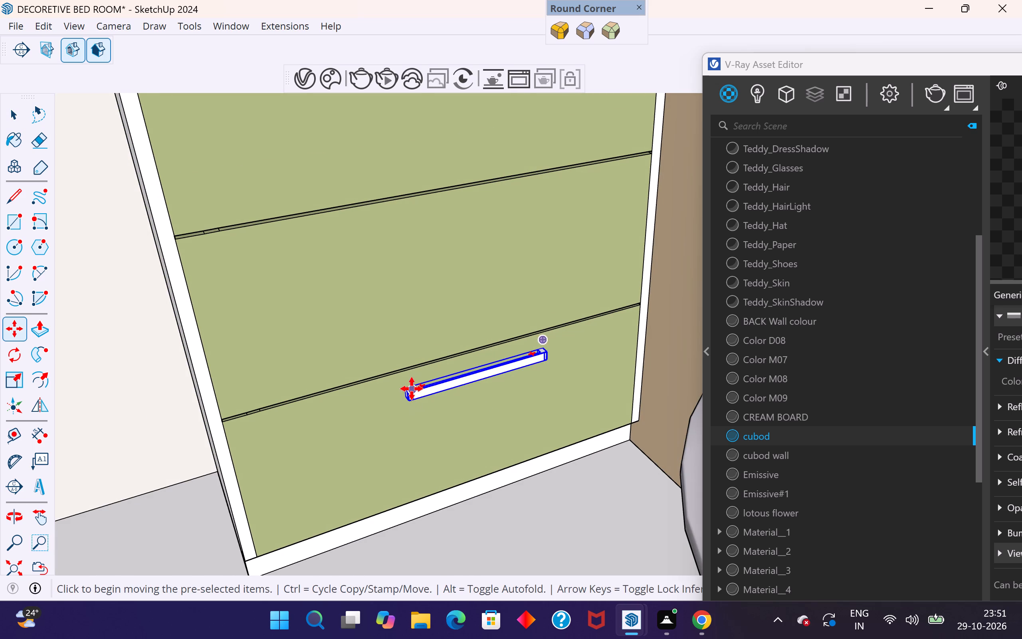
scroll(412, 389, up, 11)
click(387, 388)
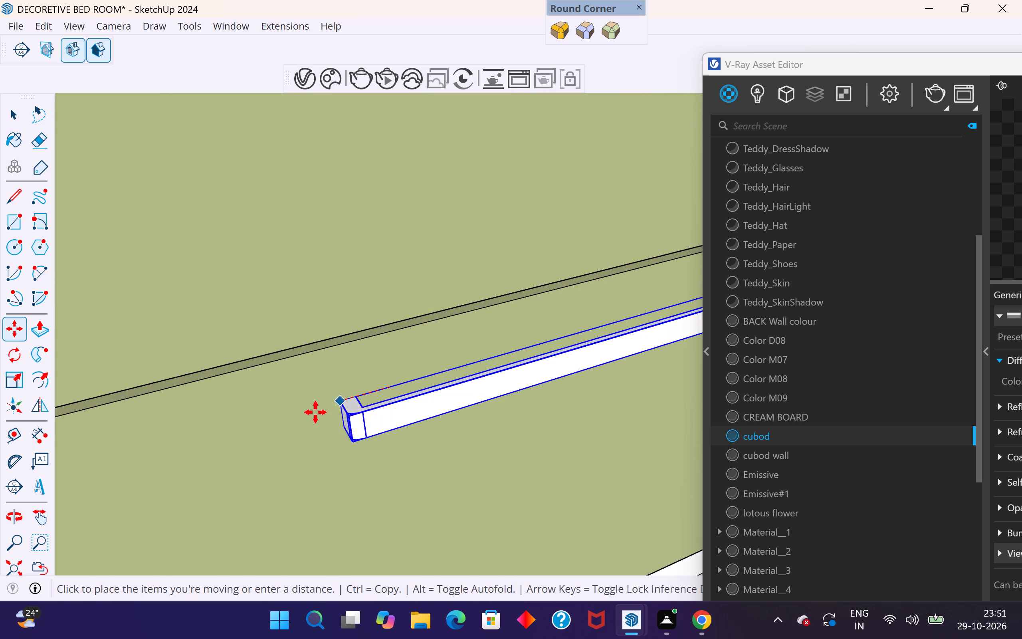
click(300, 420)
scroll(416, 482, down, 15)
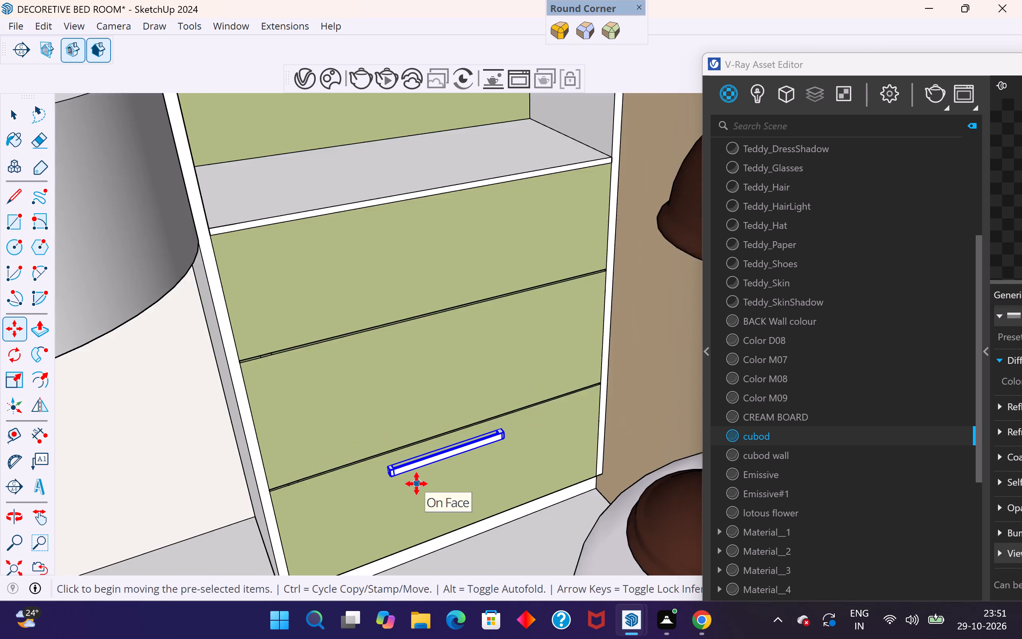
Scale the lowest drawer's handle shorter from its end nearest the desk.
middle_drag(438, 479, 429, 459)
key(s)
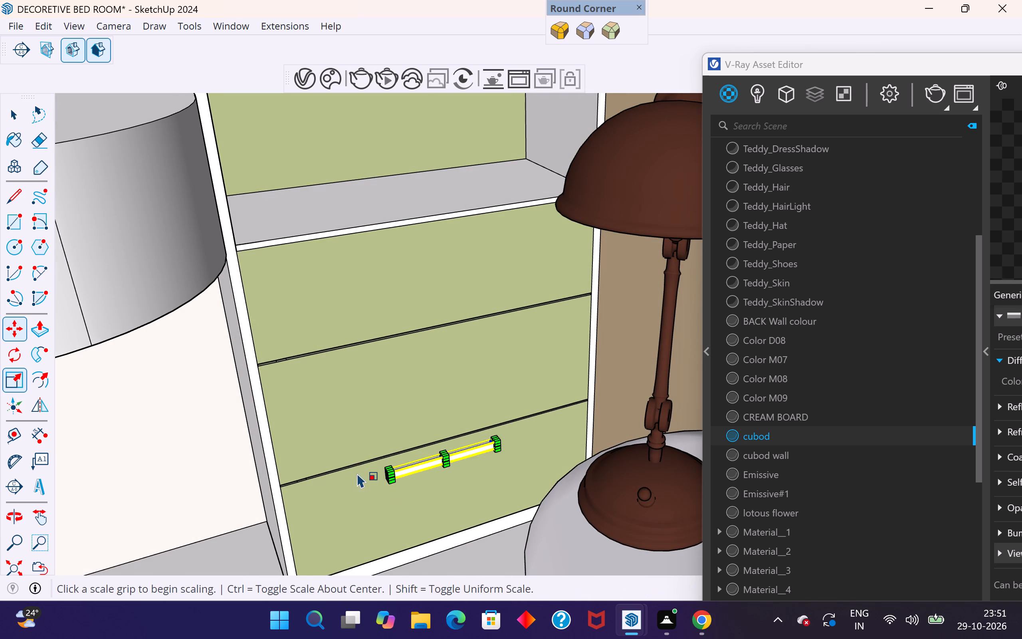
scroll(366, 473, up, 20)
scroll(366, 473, up, 3)
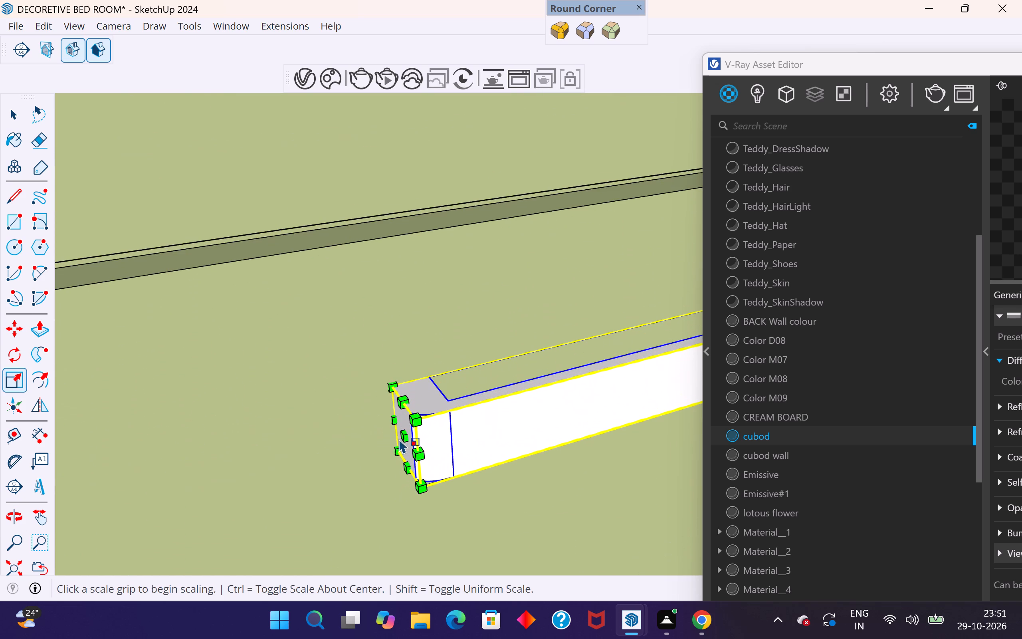
click(408, 433)
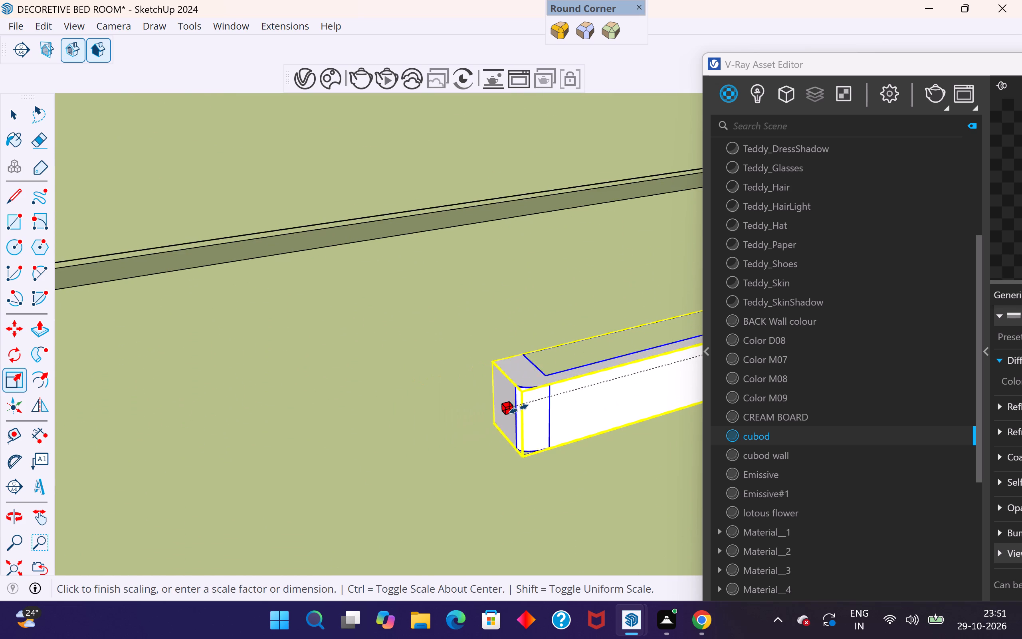
click(535, 407)
scroll(334, 568, down, 18)
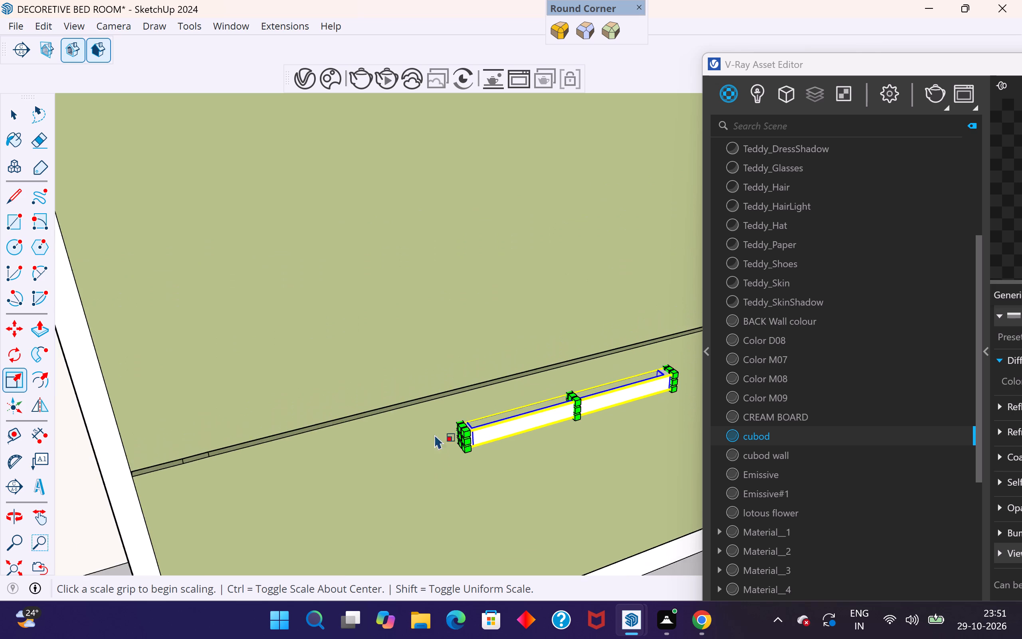
scroll(435, 435, down, 9)
middle_drag(510, 447, 480, 449)
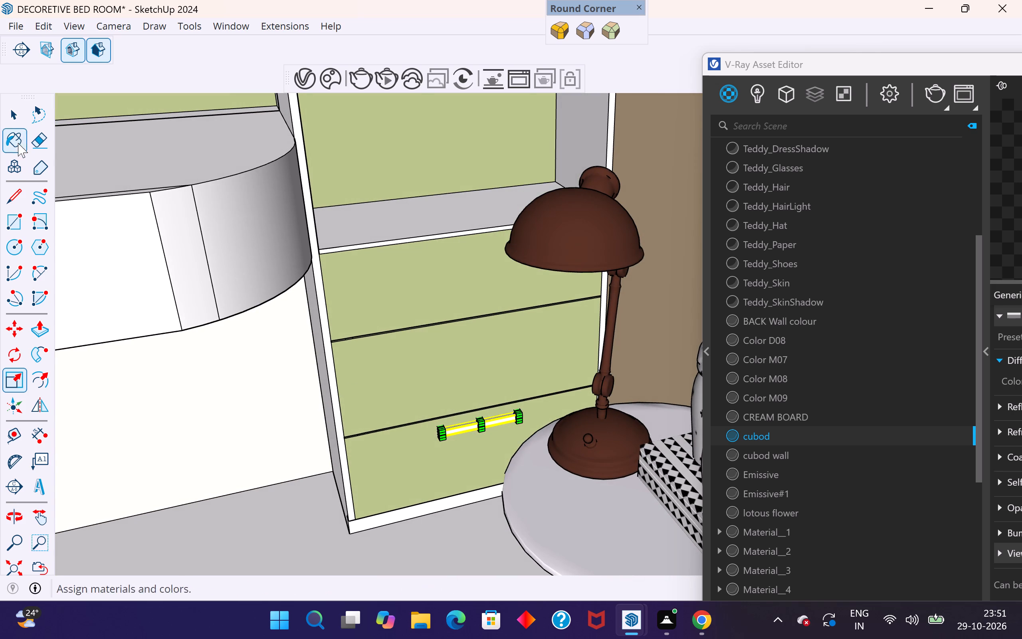
click(14, 117)
scroll(374, 500, down, 4)
scroll(421, 468, up, 7)
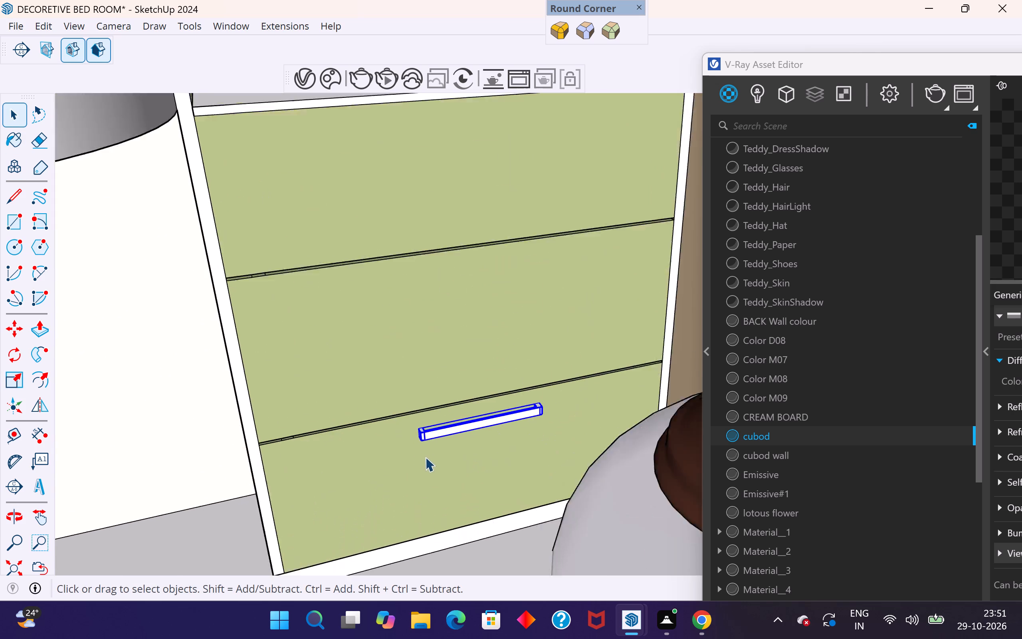
Scale down the height of the lowest drawer's handle from its top to make the bar slimmer.
scroll(425, 457, up, 4)
middle_drag(537, 388, 555, 458)
scroll(538, 383, up, 7)
click(557, 403)
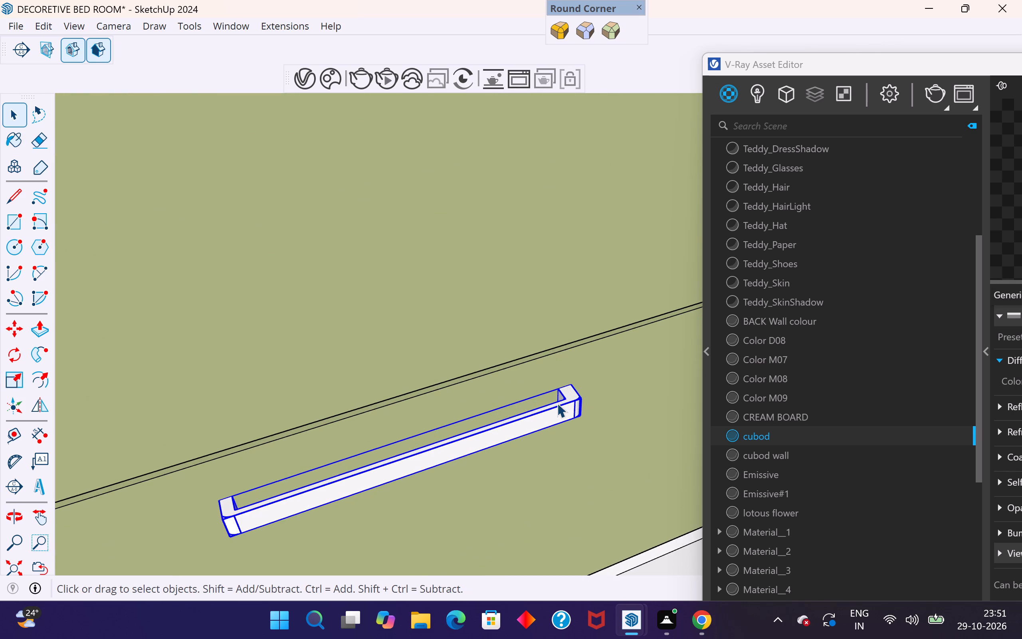
key(s)
middle_drag(246, 507, 373, 396)
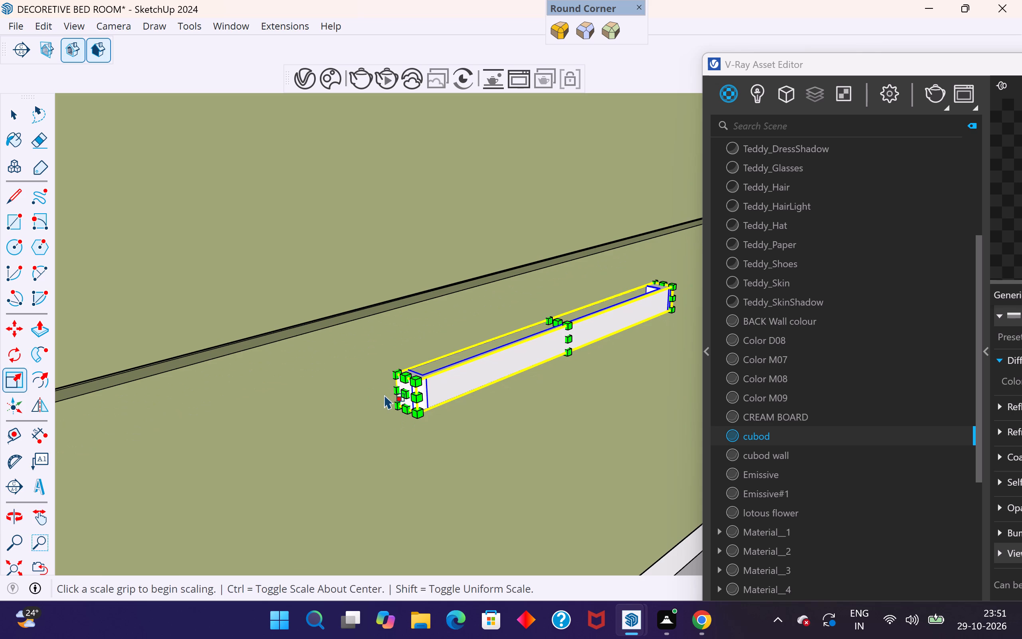
click(408, 393)
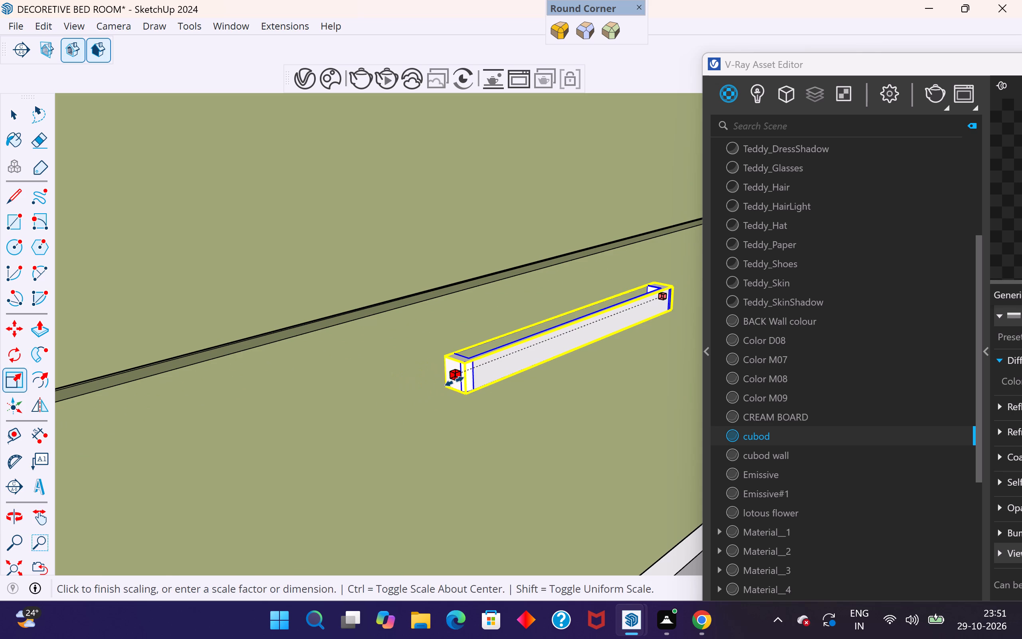
click(433, 389)
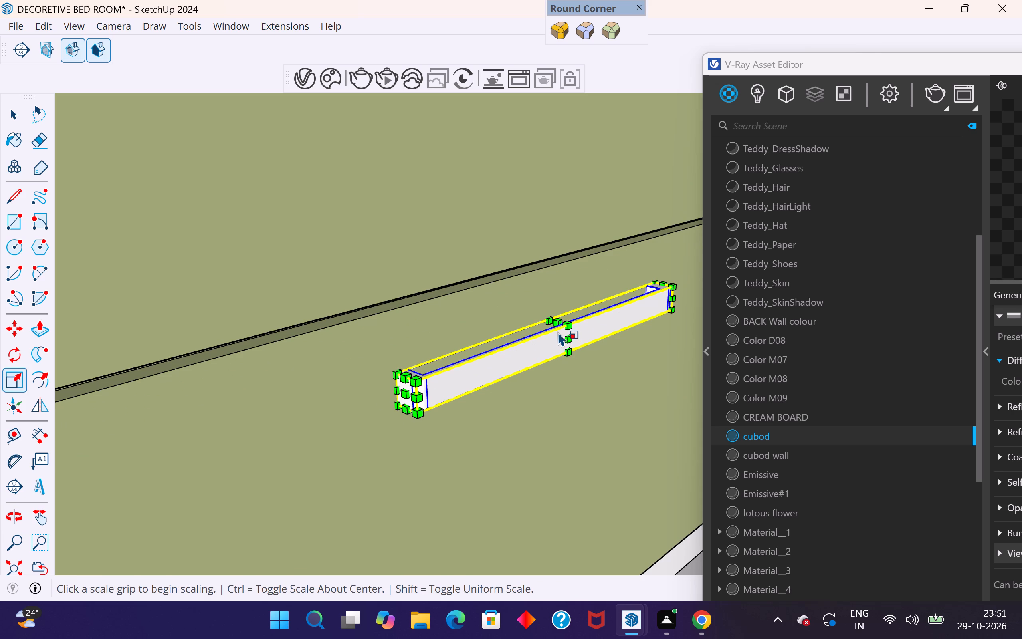
click(554, 321)
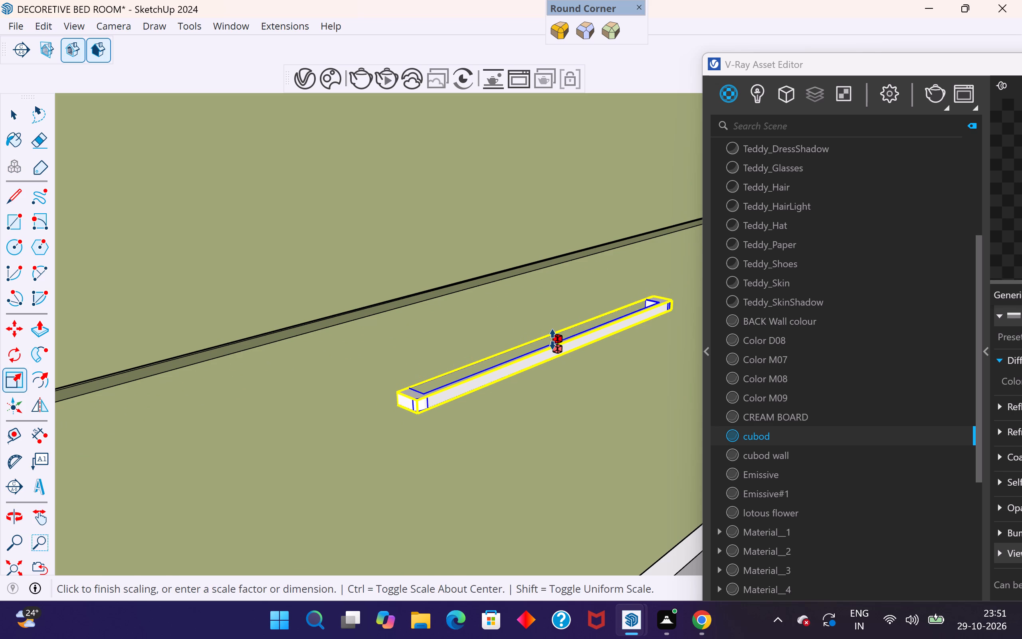
click(553, 338)
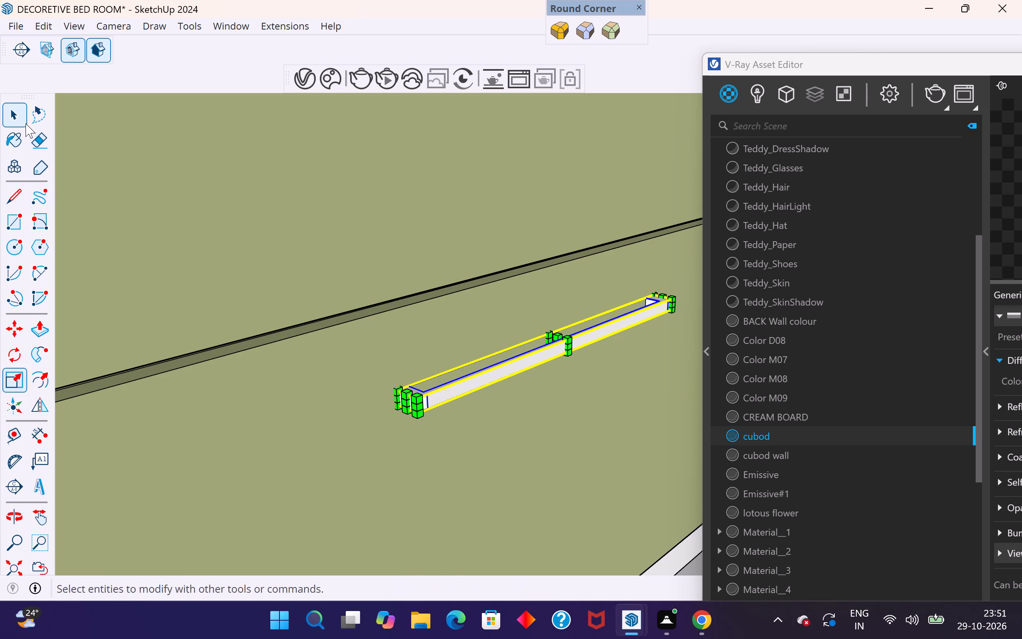
click(25, 120)
scroll(293, 416, down, 20)
scroll(293, 416, down, 5)
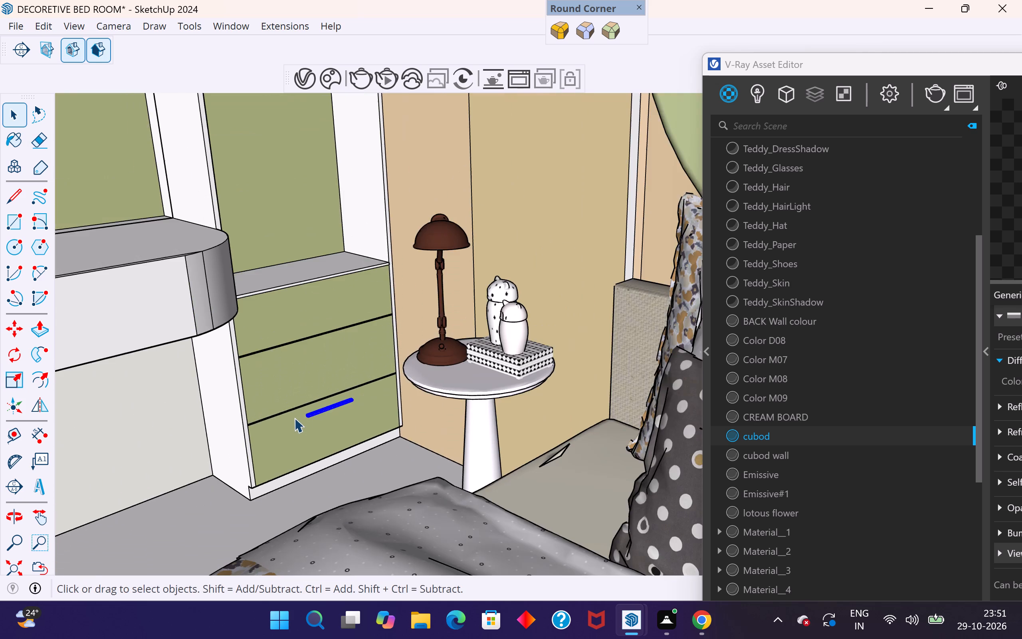
middle_drag(341, 440, 285, 472)
scroll(394, 410, down, 7)
scroll(317, 384, down, 9)
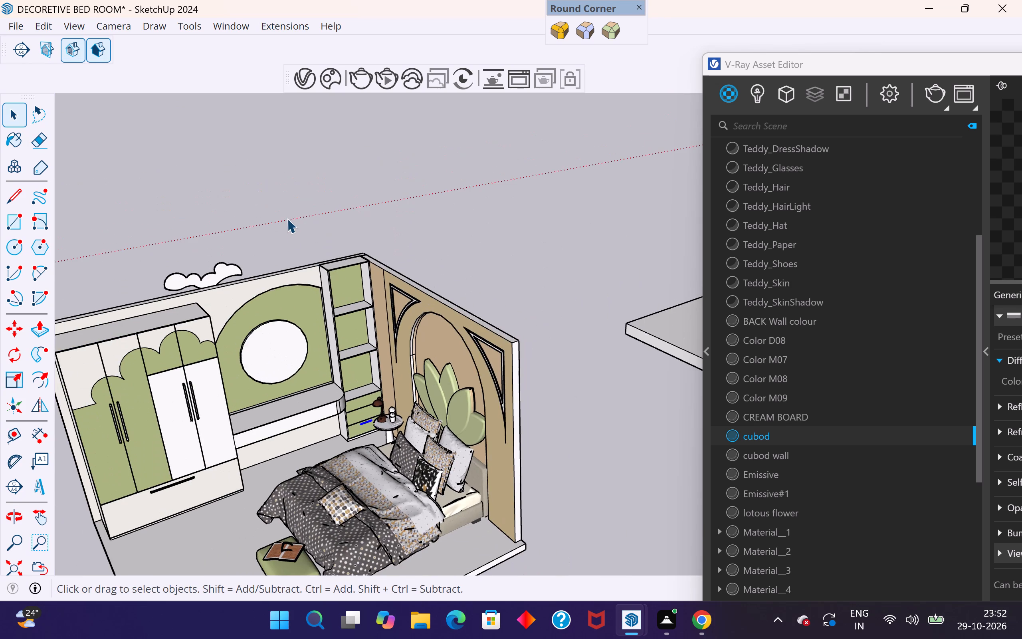
click(285, 212)
Scale the lowest drawer handle's height up slightly from its top face.
scroll(286, 442, up, 13)
middle_drag(327, 437, 405, 384)
scroll(359, 452, up, 10)
click(360, 429)
middle_drag(360, 437, 385, 447)
scroll(369, 427, up, 4)
key(s)
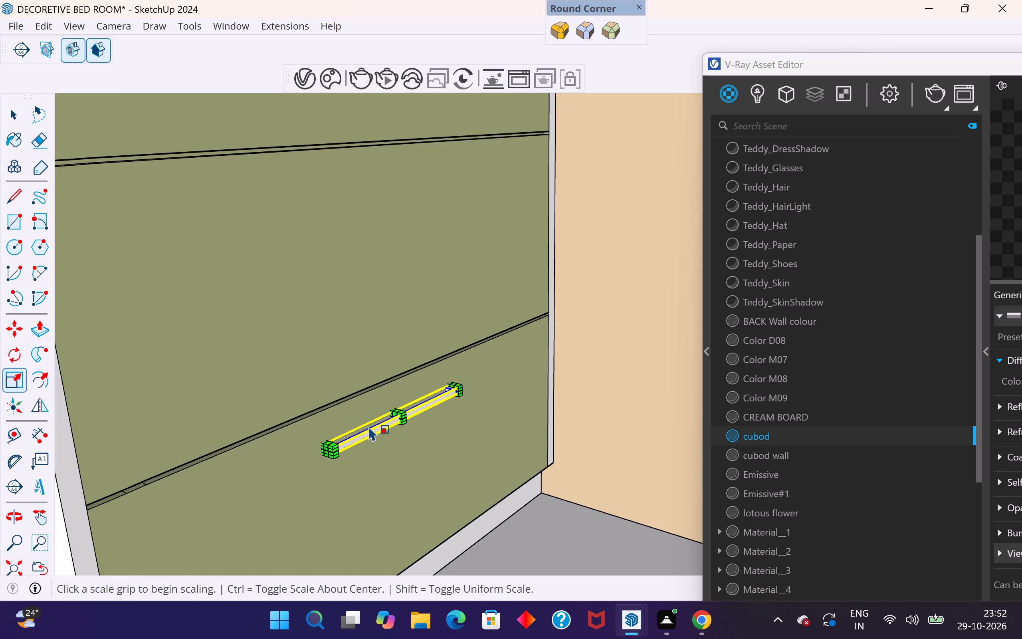
scroll(369, 427, up, 3)
scroll(404, 415, up, 6)
click(404, 405)
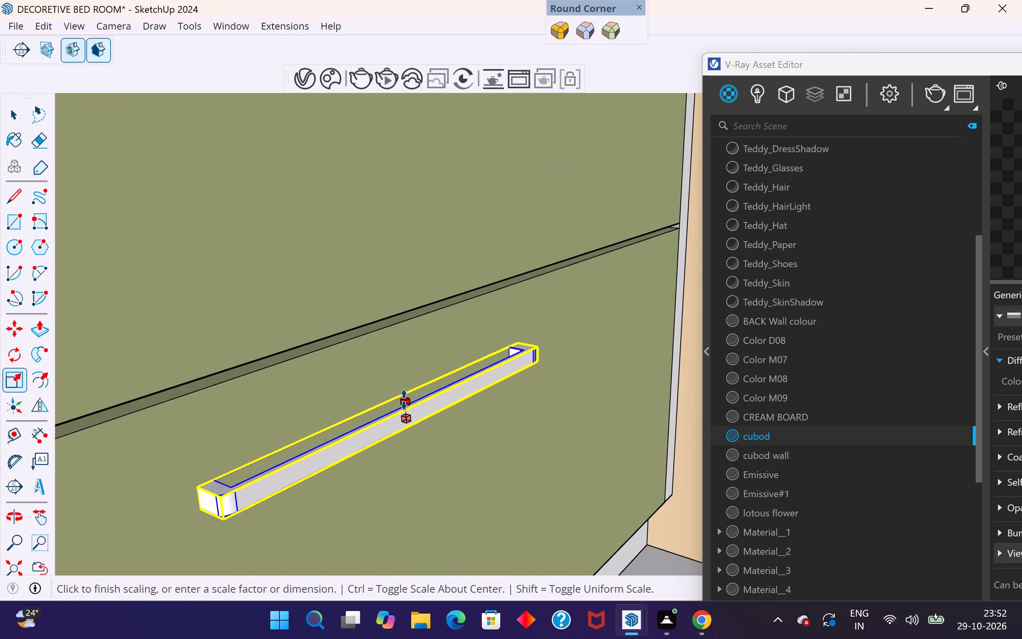
click(405, 397)
click(23, 121)
click(247, 274)
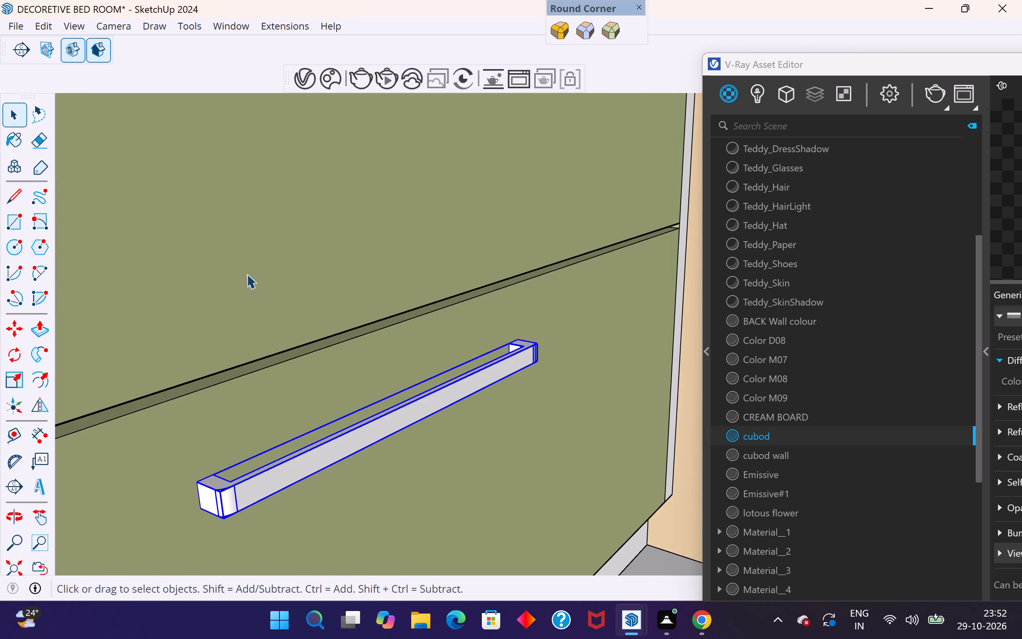
scroll(458, 492, down, 18)
scroll(400, 556, down, 10)
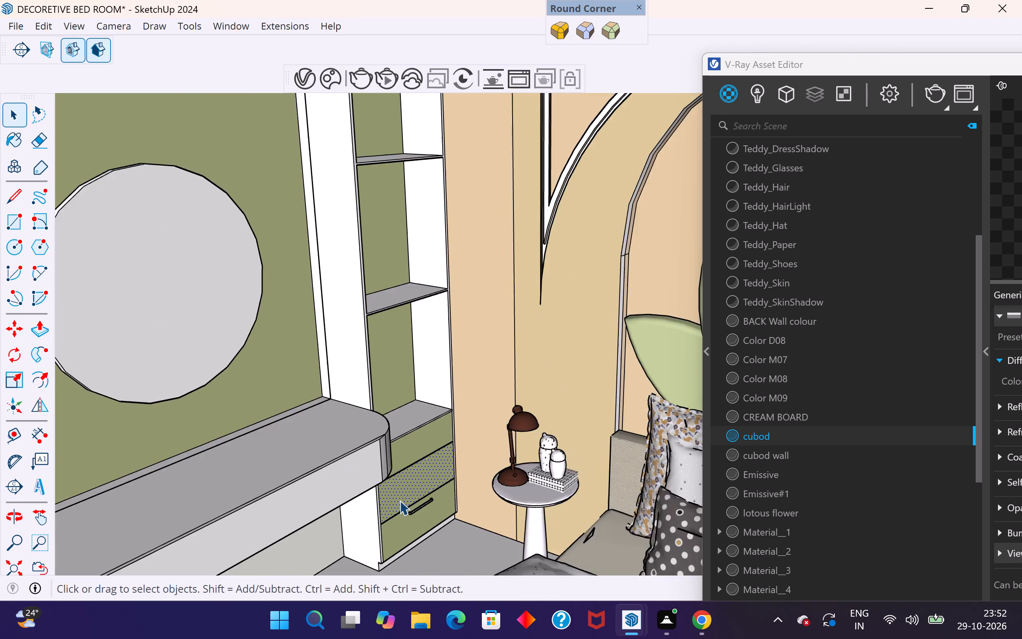
scroll(400, 500, down, 6)
click(378, 184)
Copy the lowest drawer's handle straight up onto the middle drawer front.
scroll(431, 529, up, 10)
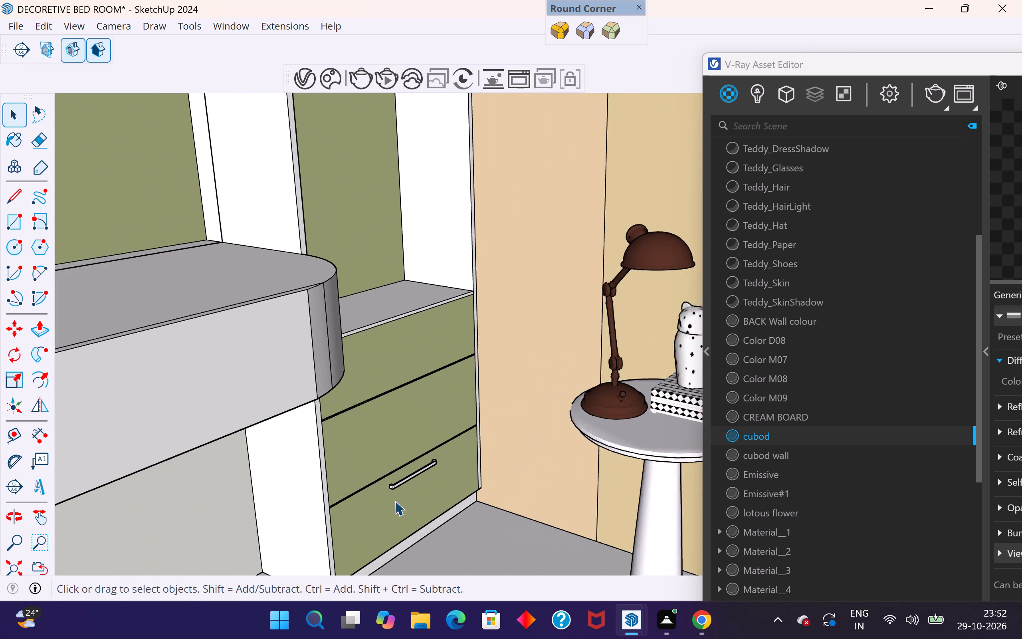
scroll(395, 501, up, 7)
click(393, 487)
scroll(393, 487, up, 7)
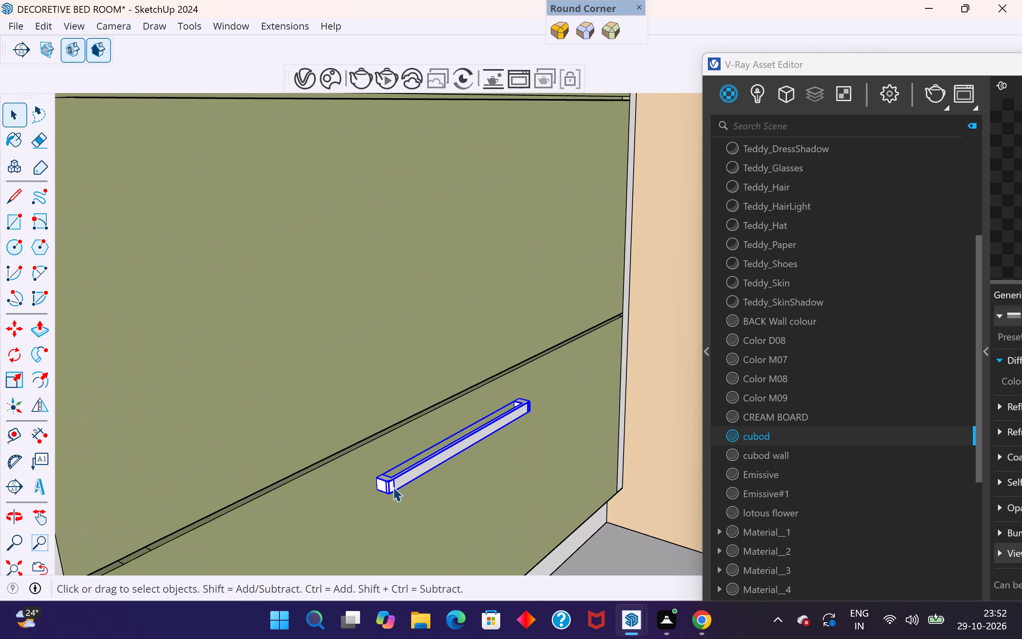
scroll(393, 487, up, 4)
key(m)
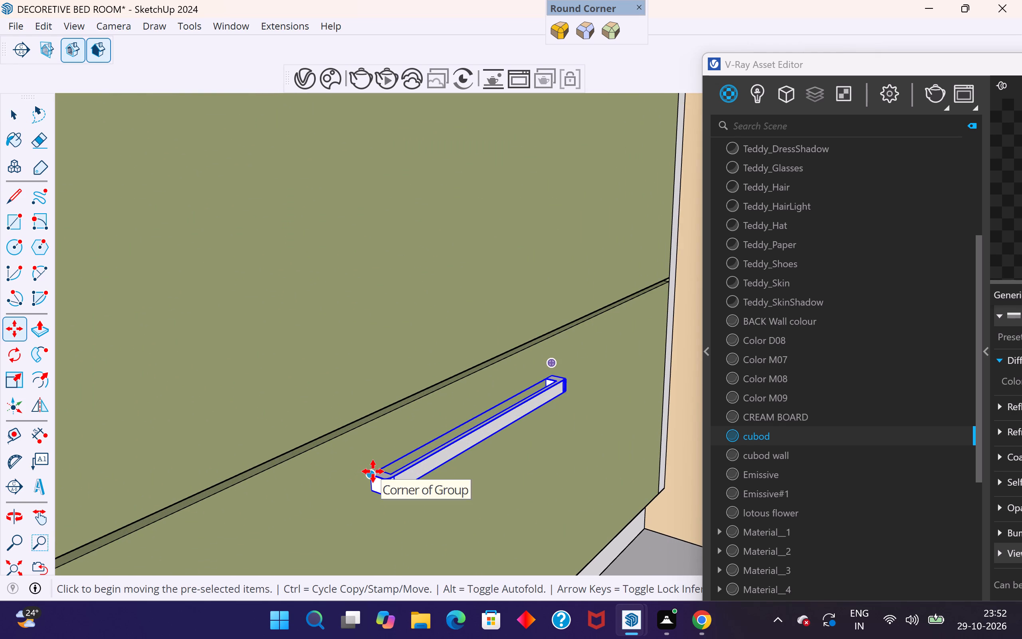
ctrl+click(373, 471)
scroll(373, 471, down, 9)
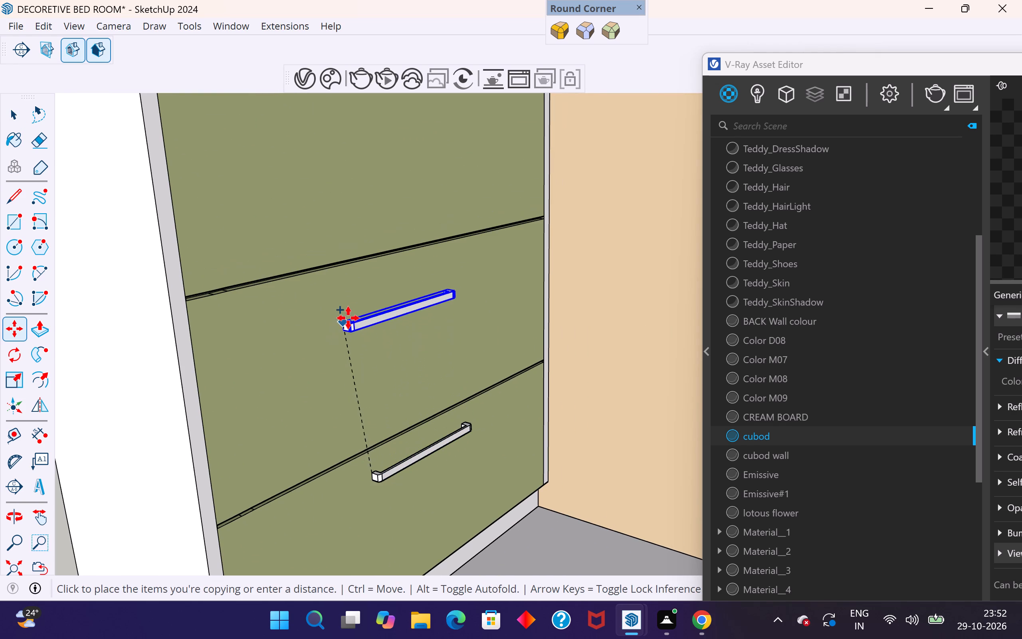
click(359, 281)
Copy the middle drawer's handle straight up onto the top drawer front.
scroll(359, 281, down, 5)
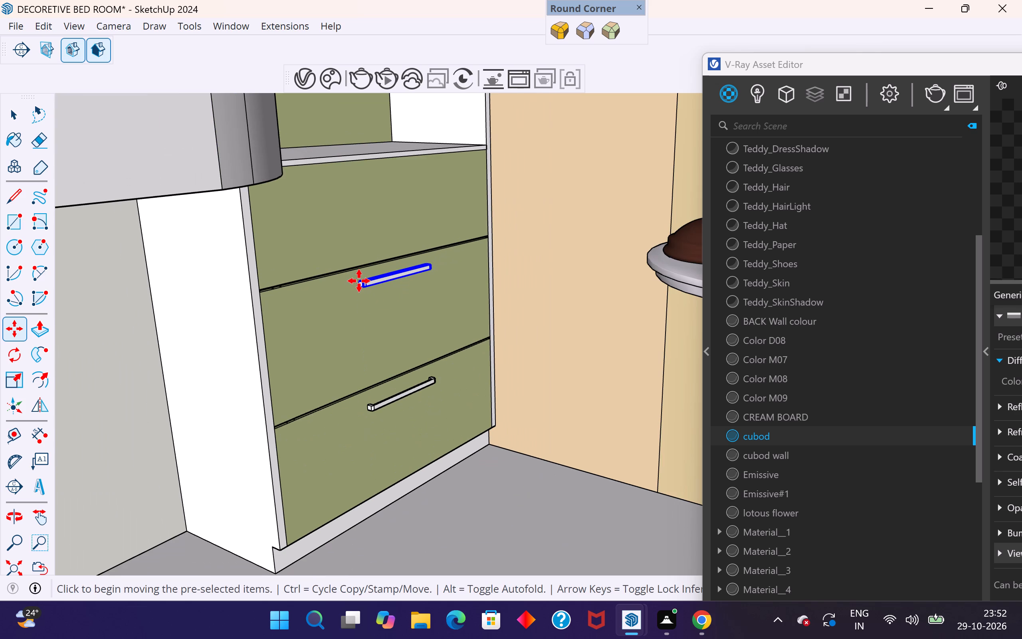
click(359, 281)
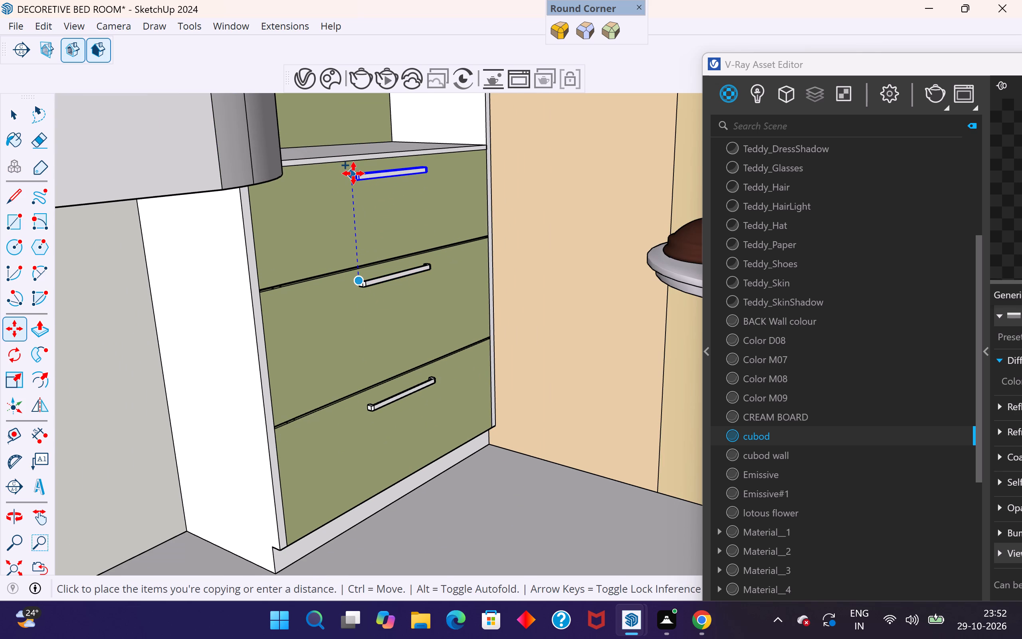
click(353, 173)
Move the top drawer's handle slightly down on its front, away from the shelf edge.
scroll(360, 398, down, 6)
middle_drag(380, 435, 297, 470)
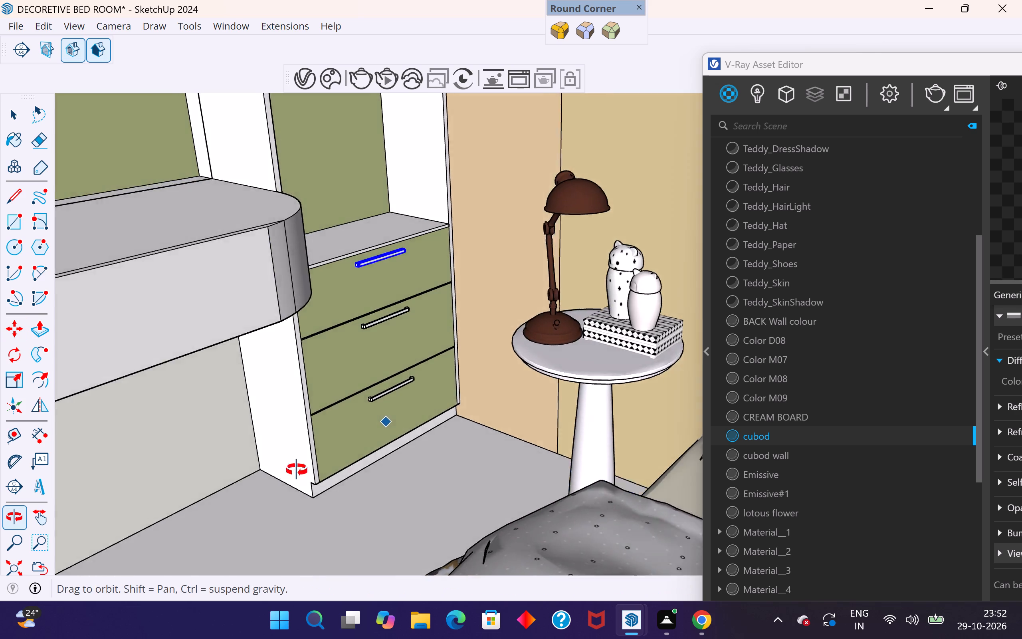
middle_drag(297, 470, 288, 470)
scroll(380, 254, up, 10)
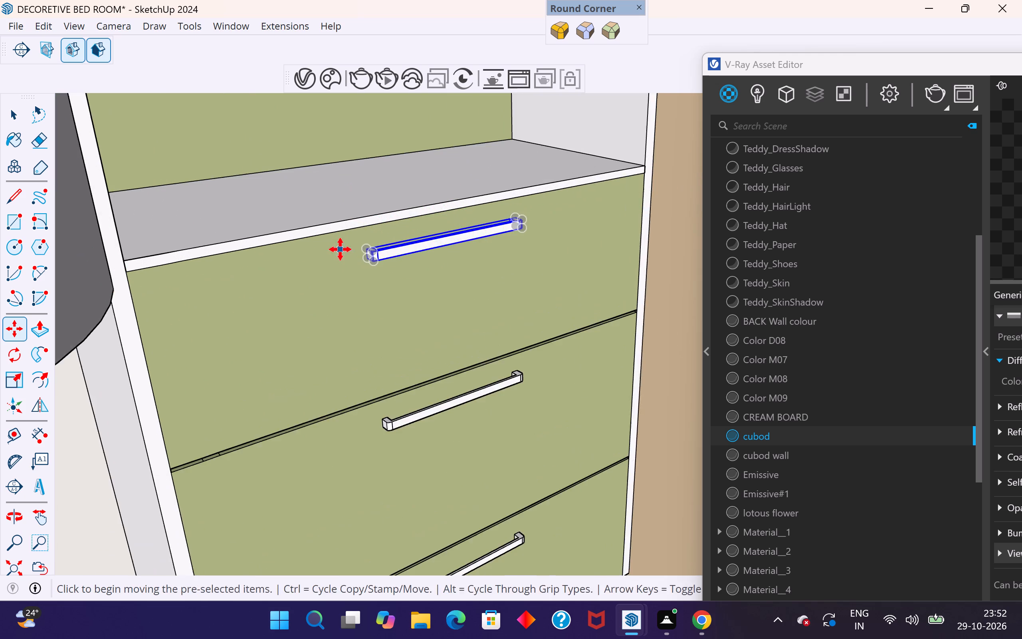
scroll(340, 249, up, 2)
middle_drag(348, 254, 374, 261)
scroll(375, 261, up, 9)
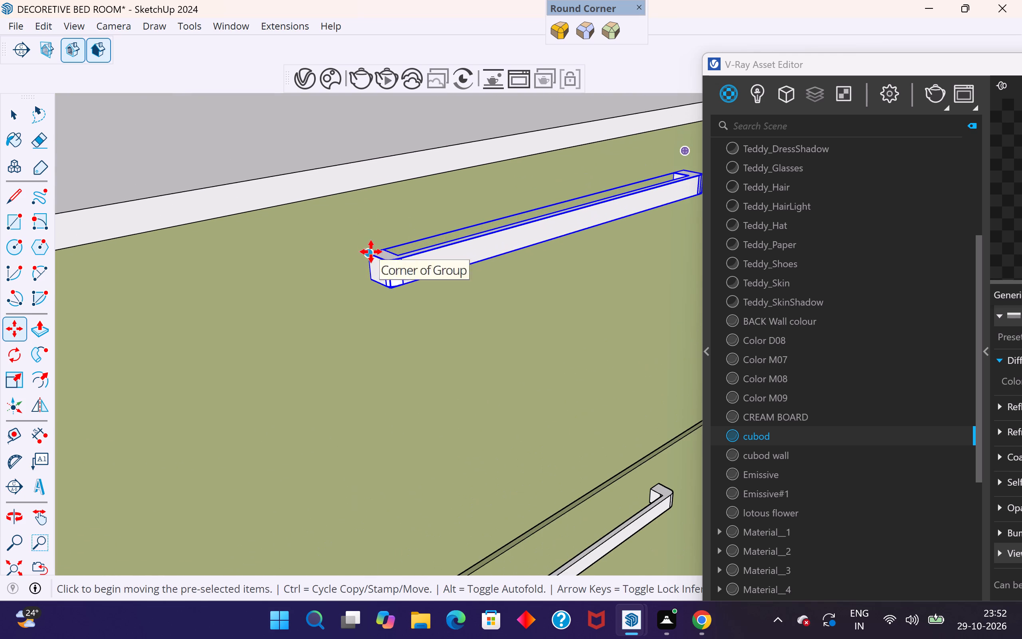
click(371, 252)
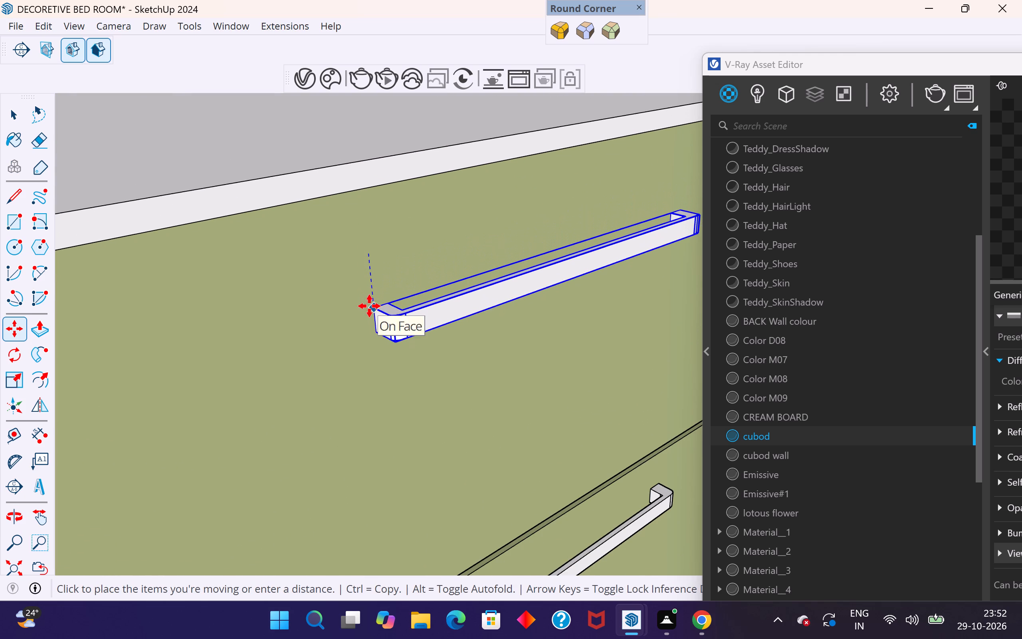
click(368, 295)
click(20, 112)
Deselect the handle and examine the whole bedroom from several angles, including the wardrobe, desk, drawer unit and bed.
scroll(313, 395, down, 2)
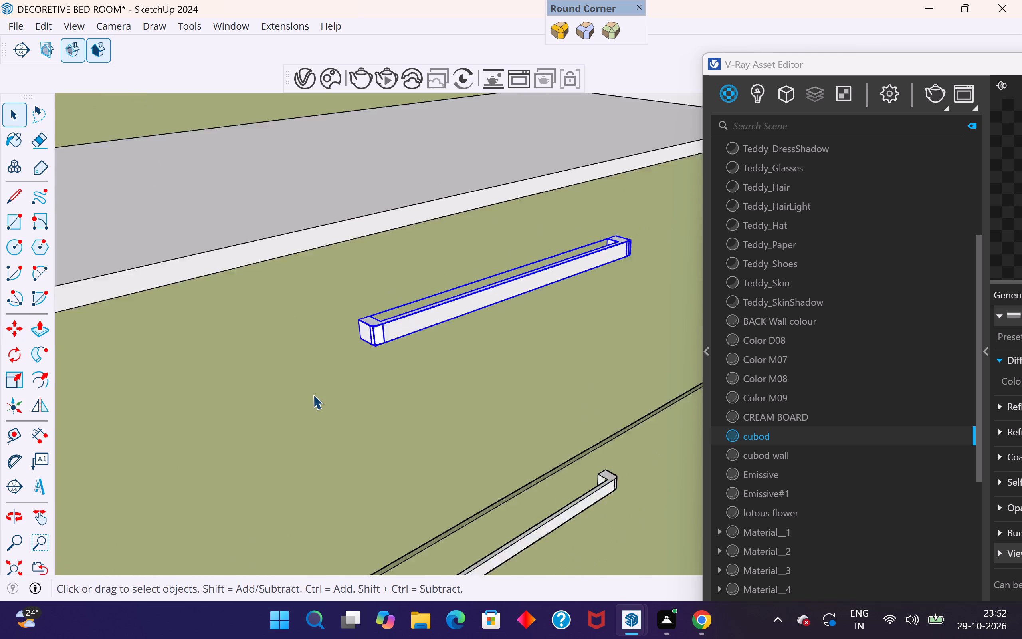
scroll(313, 395, down, 20)
scroll(313, 395, down, 20)
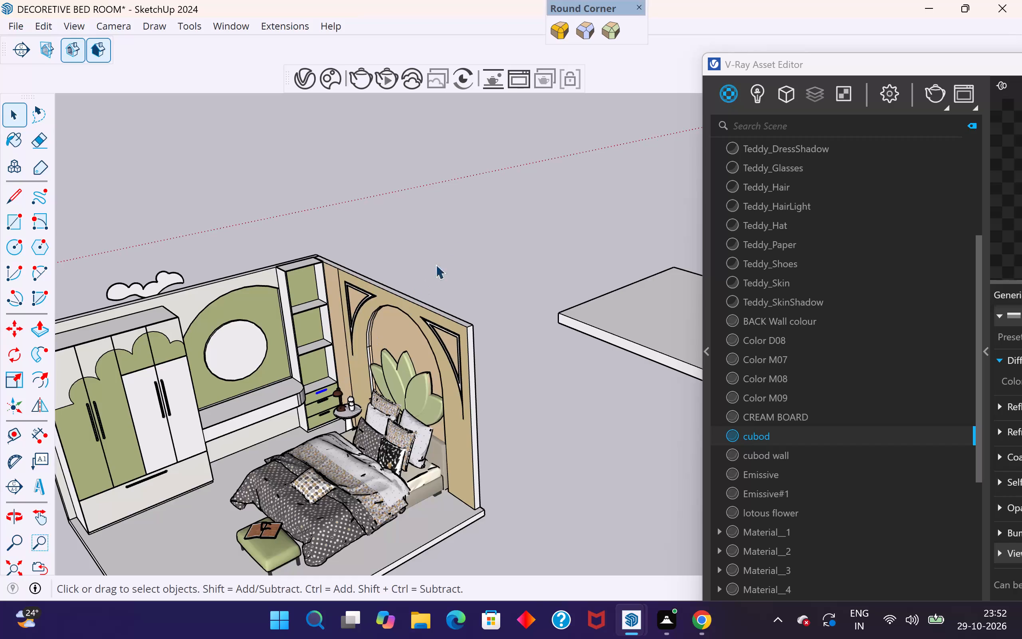
click(451, 241)
middle_drag(414, 439, 493, 393)
scroll(495, 296, down, 10)
scroll(455, 371, up, 4)
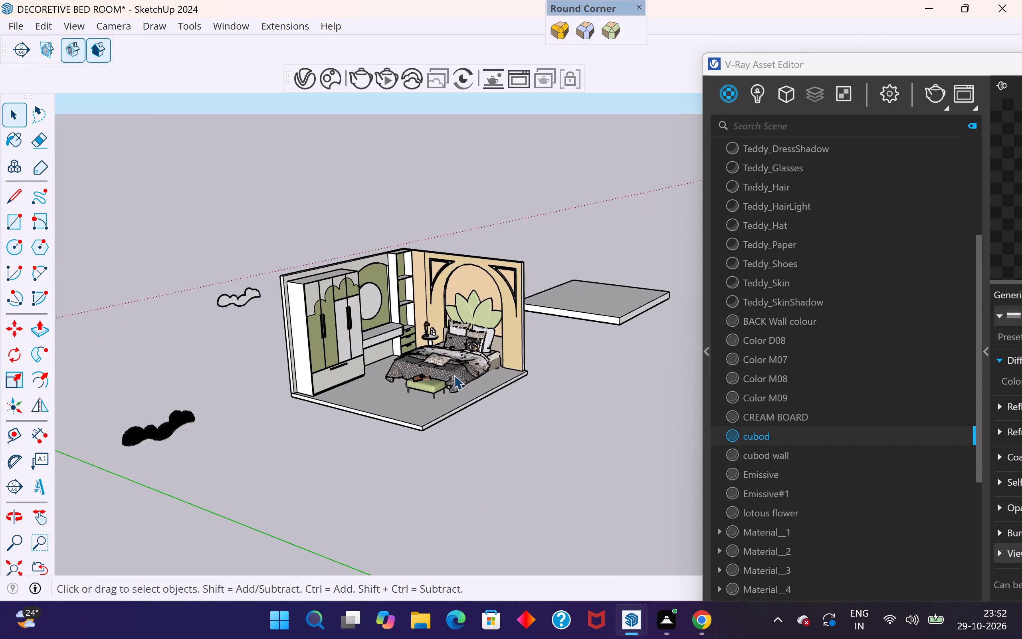
scroll(454, 375, up, 4)
middle_drag(481, 425, 454, 385)
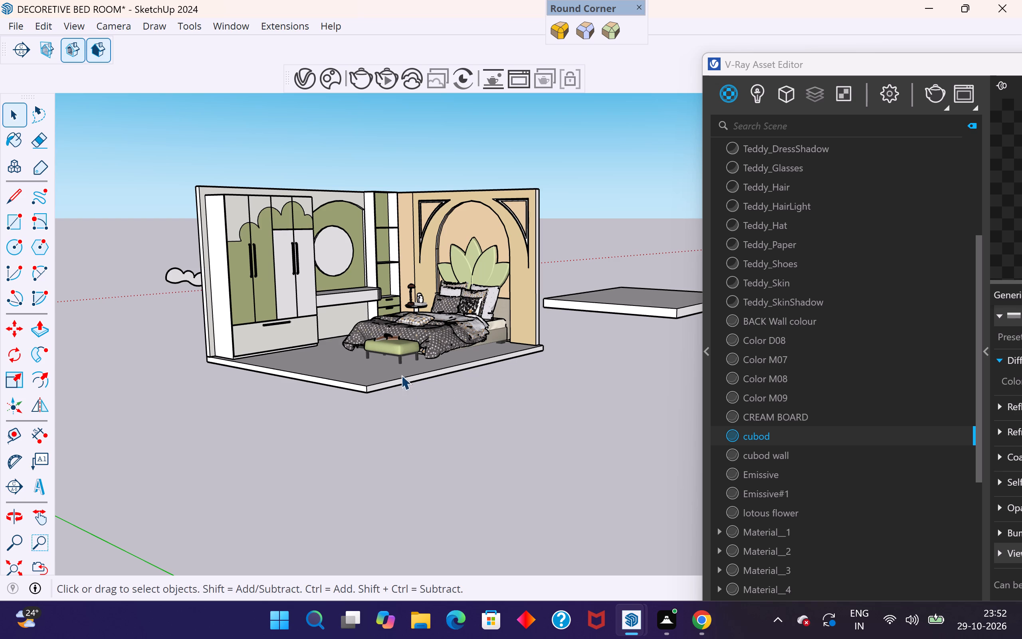
middle_drag(596, 376, 430, 429)
scroll(422, 321, up, 5)
middle_drag(434, 324, 567, 448)
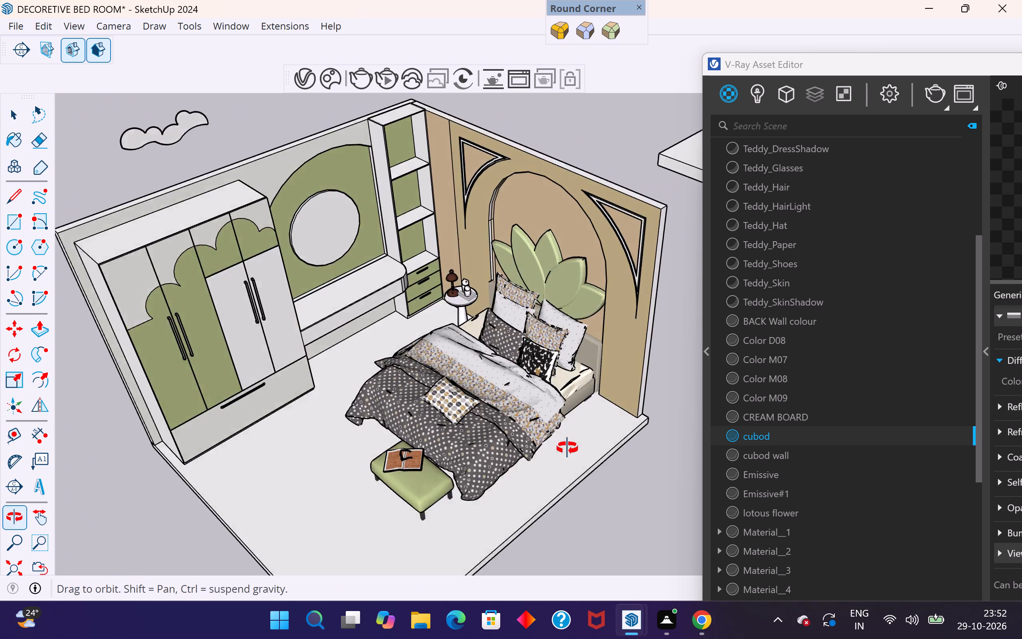
middle_drag(567, 448, 489, 390)
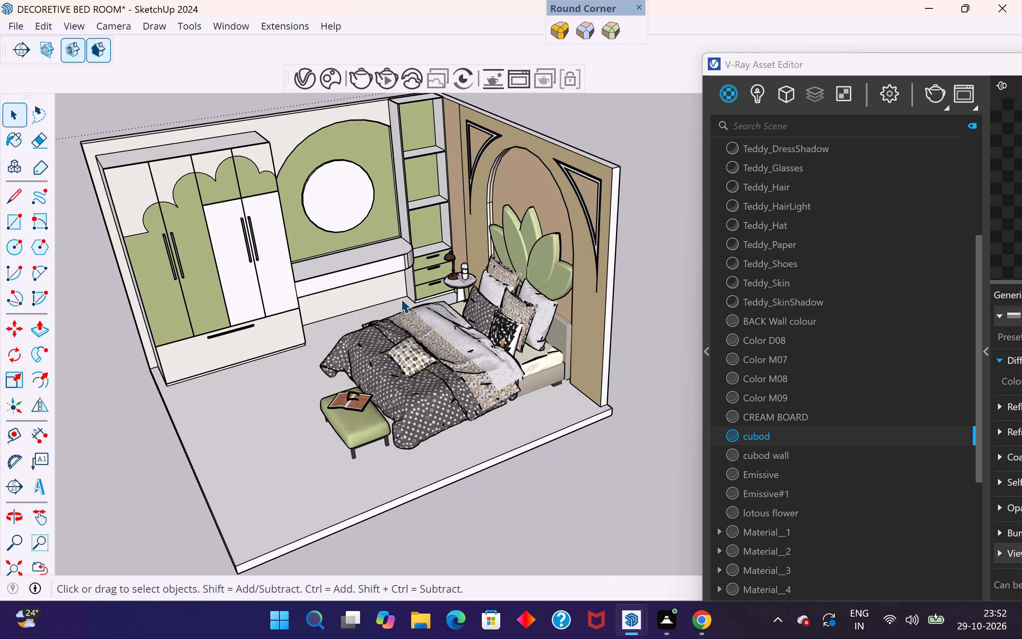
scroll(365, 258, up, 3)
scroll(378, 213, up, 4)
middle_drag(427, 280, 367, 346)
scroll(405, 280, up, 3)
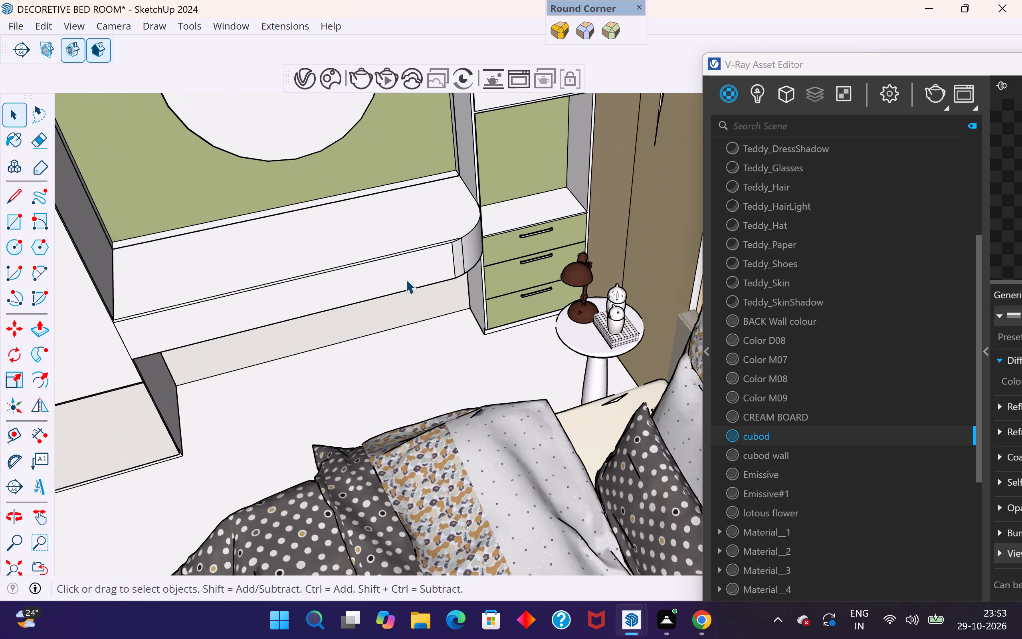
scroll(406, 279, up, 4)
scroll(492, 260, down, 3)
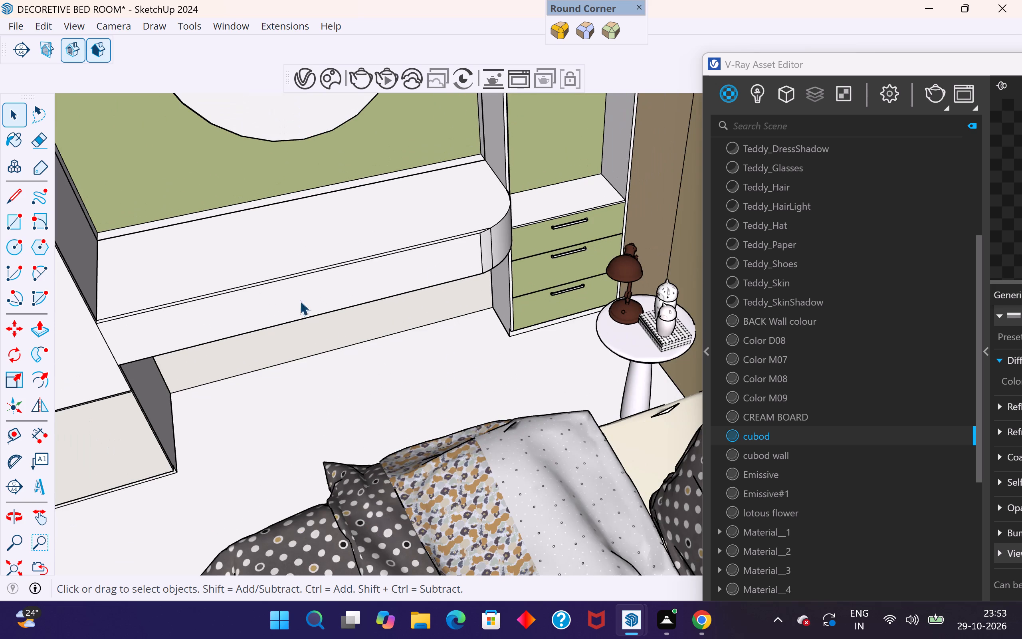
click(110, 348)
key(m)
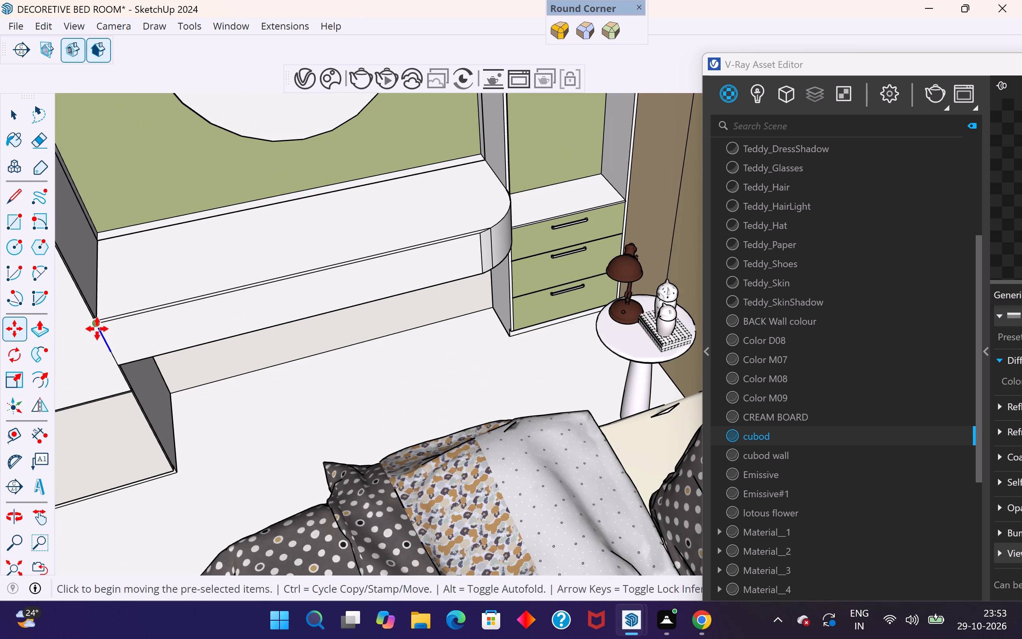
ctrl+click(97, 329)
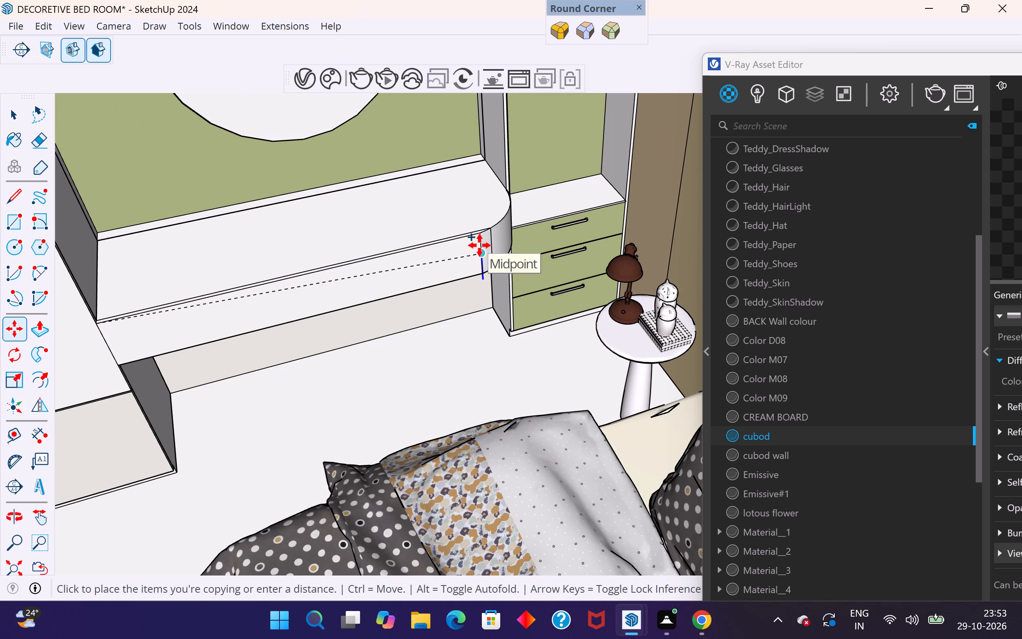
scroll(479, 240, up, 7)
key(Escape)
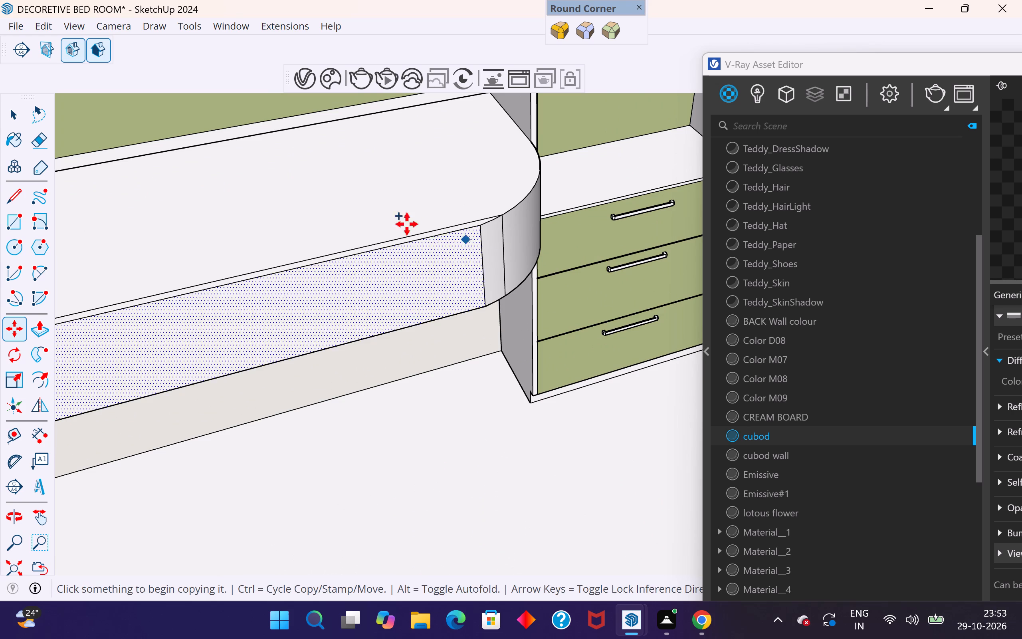
Copy the vertical edge beside the desk's rounded corner to the front's wardrobe end, dividing the span with 3/ into three equal drawer fronts.
click(22, 123)
click(483, 296)
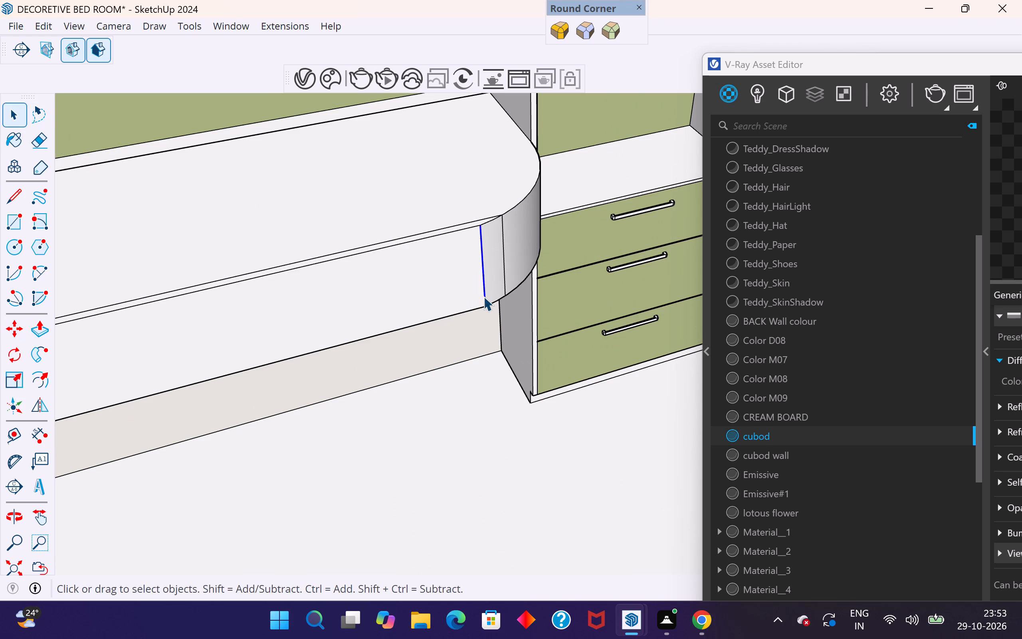
key(m)
scroll(538, 373, down, 5)
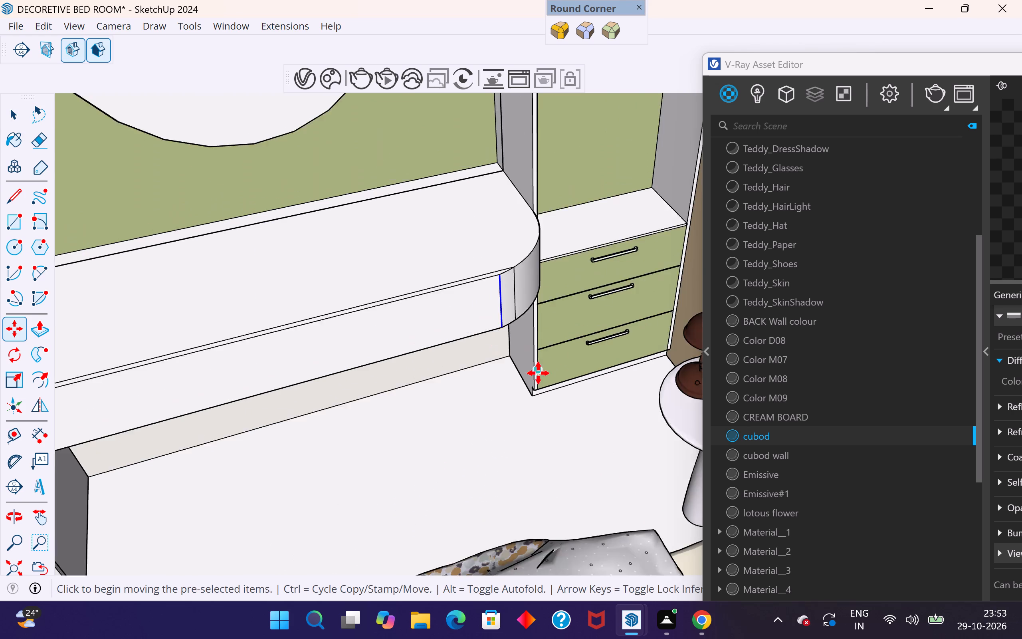
scroll(509, 300, up, 3)
scroll(623, 320, down, 2)
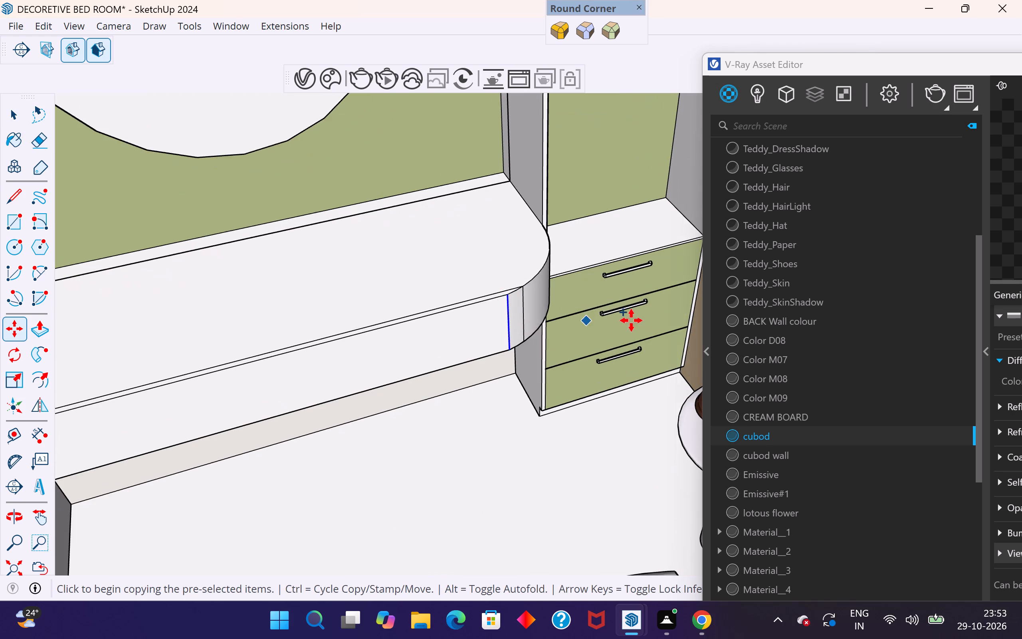
scroll(631, 320, down, 3)
ctrl+click(561, 314)
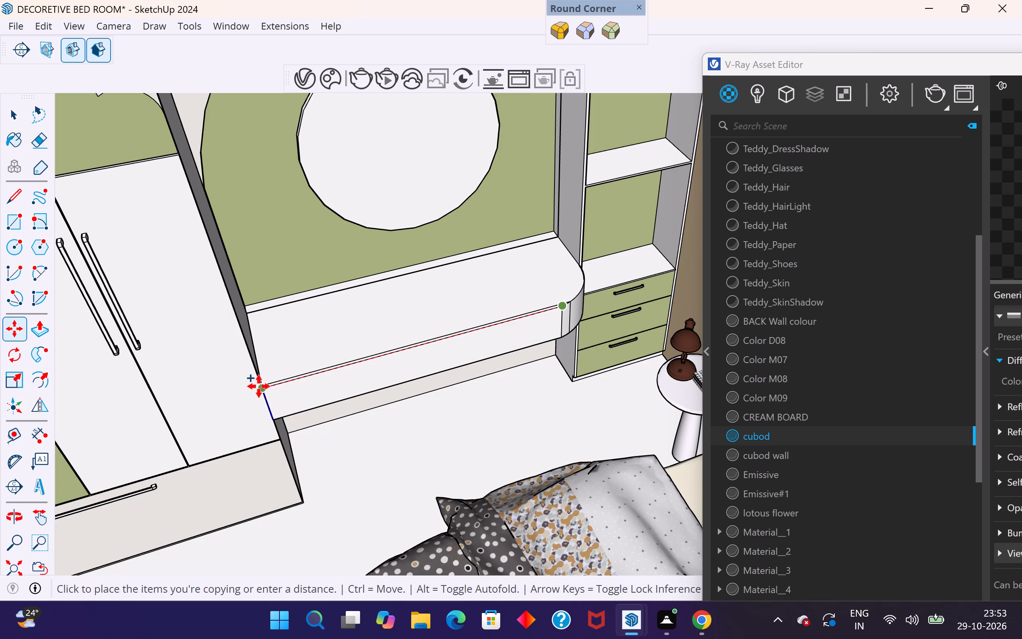
scroll(259, 386, up, 3)
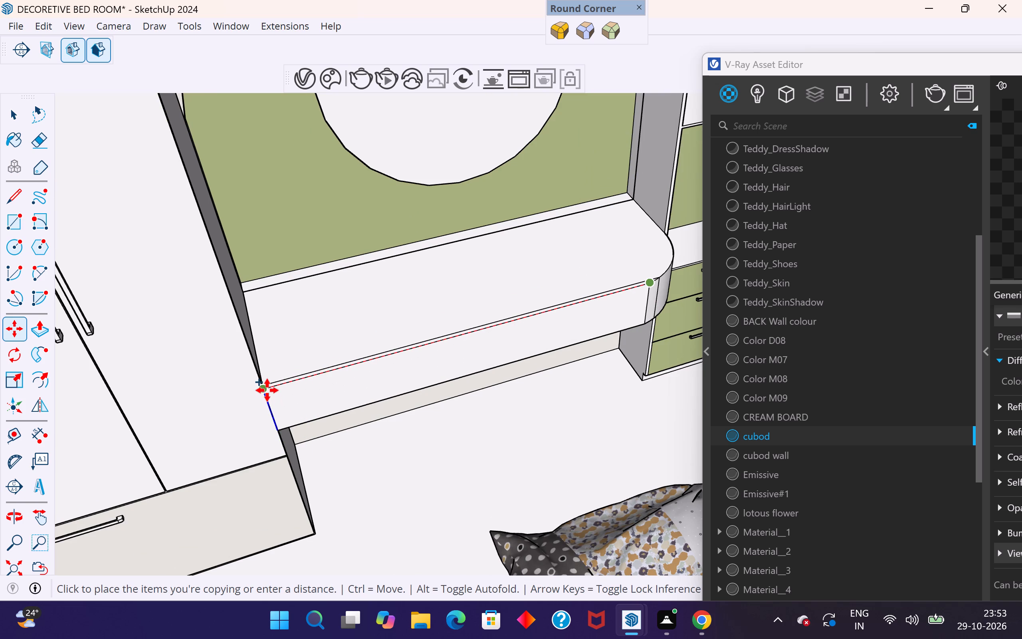
click(267, 390)
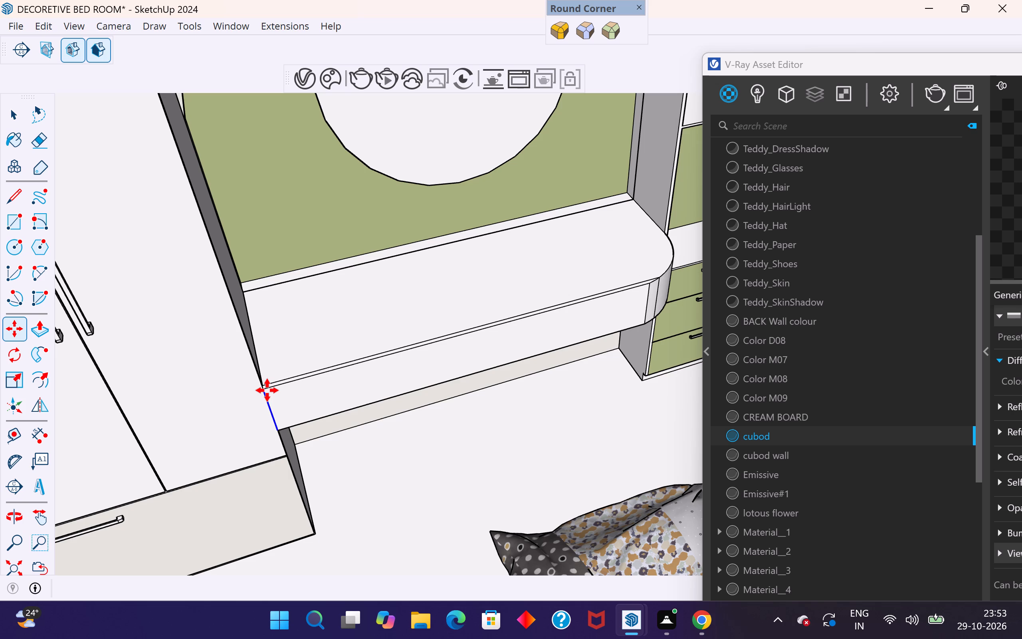
text(3/)
key(Return)
Copy both vertical divider lines on the desk front 4 mm towards the rounded corner to form narrow gap strips.
scroll(413, 489, down, 3)
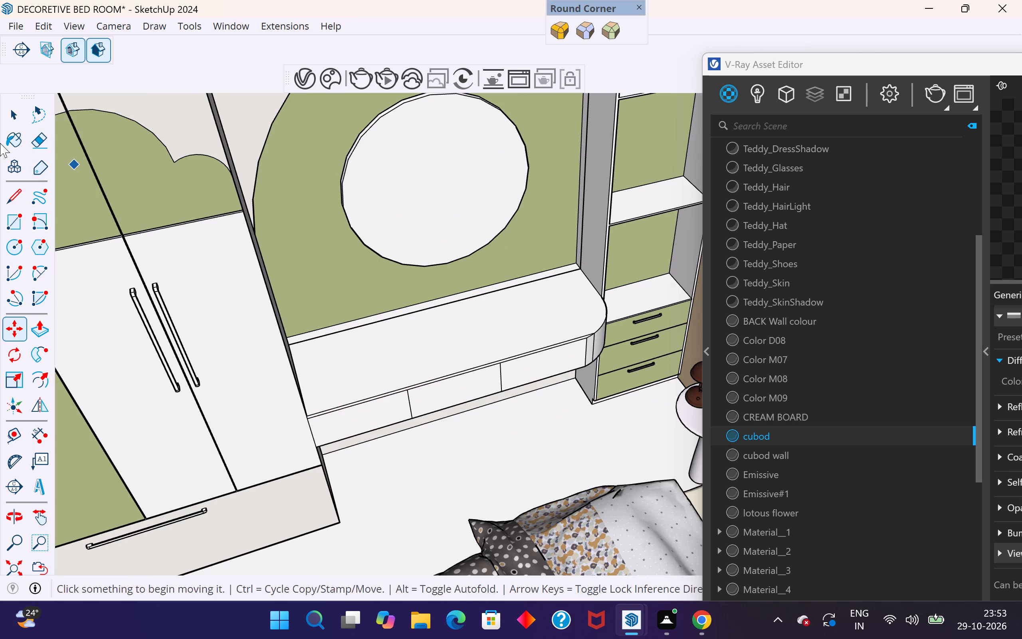
click(23, 108)
scroll(530, 340, up, 3)
middle_drag(523, 371, 476, 243)
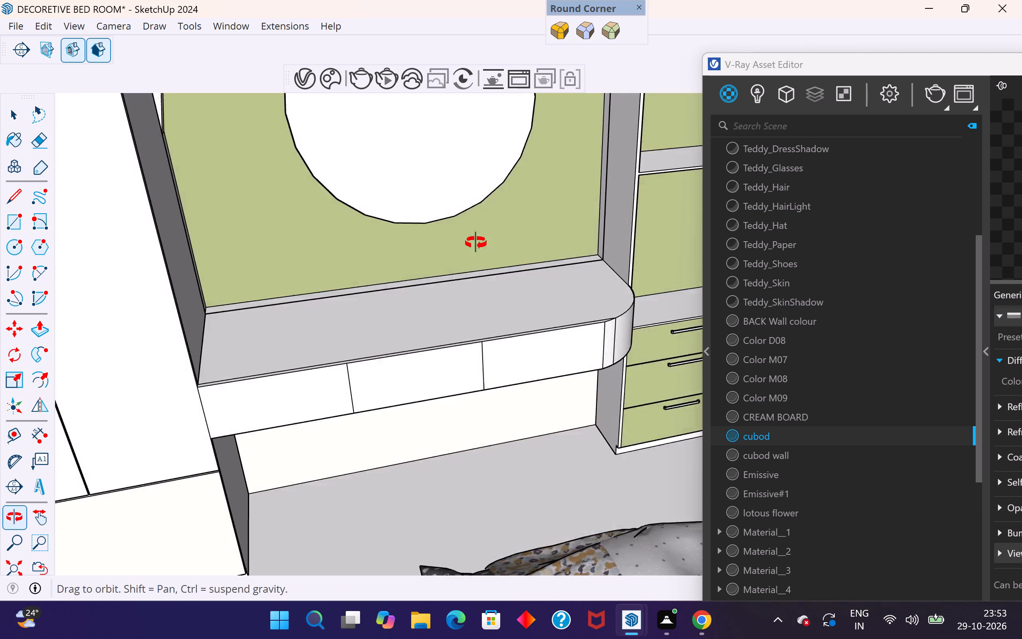
middle_drag(476, 243, 472, 230)
scroll(467, 346, up, 3)
click(479, 350)
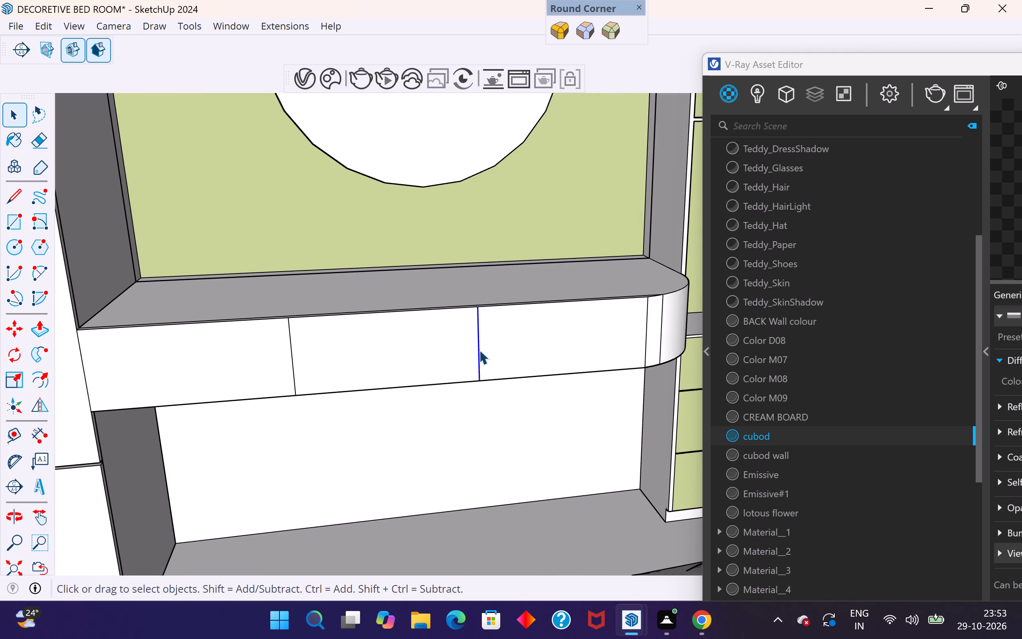
shift+click(293, 385)
key(m)
ctrl+click(481, 383)
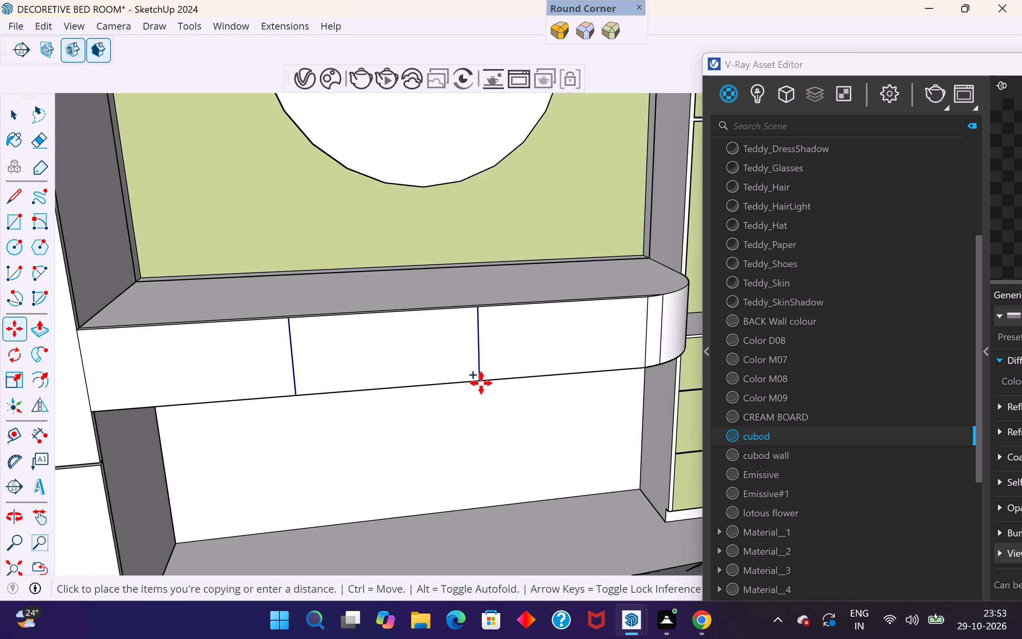
scroll(487, 383, up, 3)
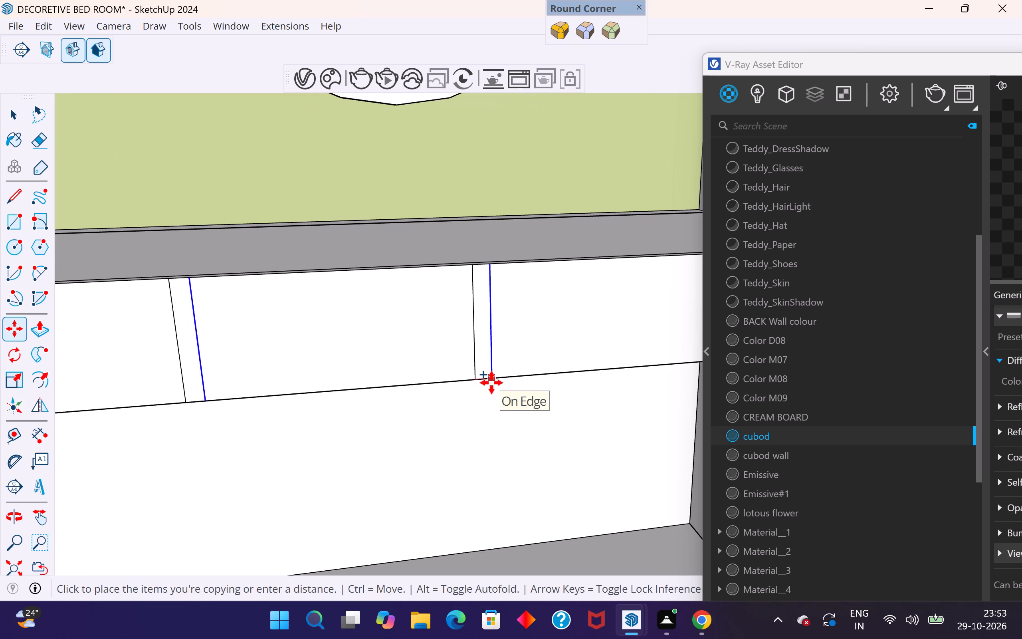
text(4mm)
key(Return)
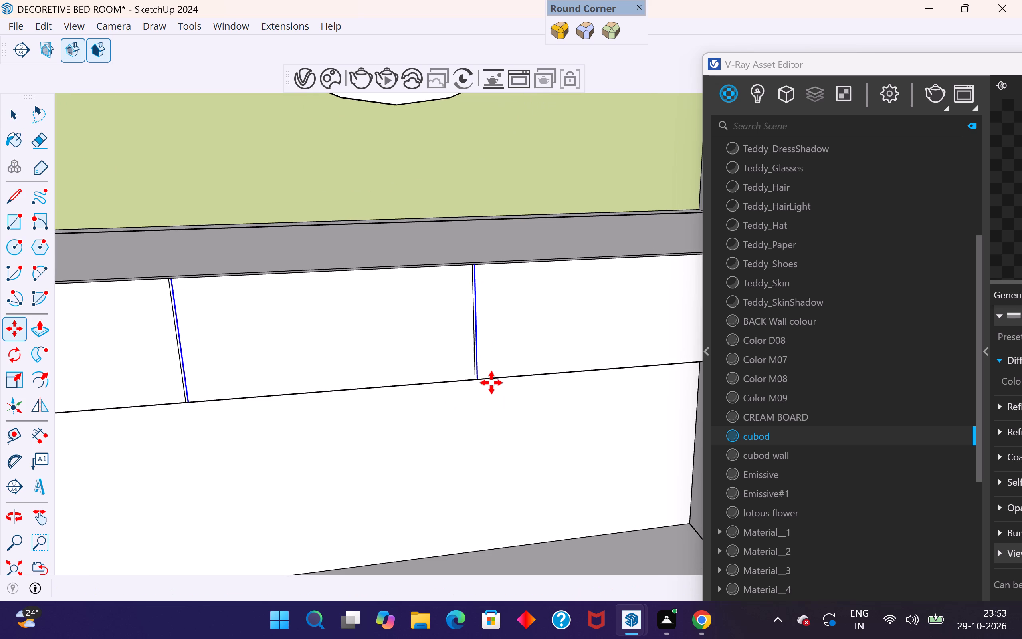
Push the gap strip nearer the wardrobe inward to the desktop edge, cutting a groove between the first two drawer fronts.
scroll(507, 407, down, 6)
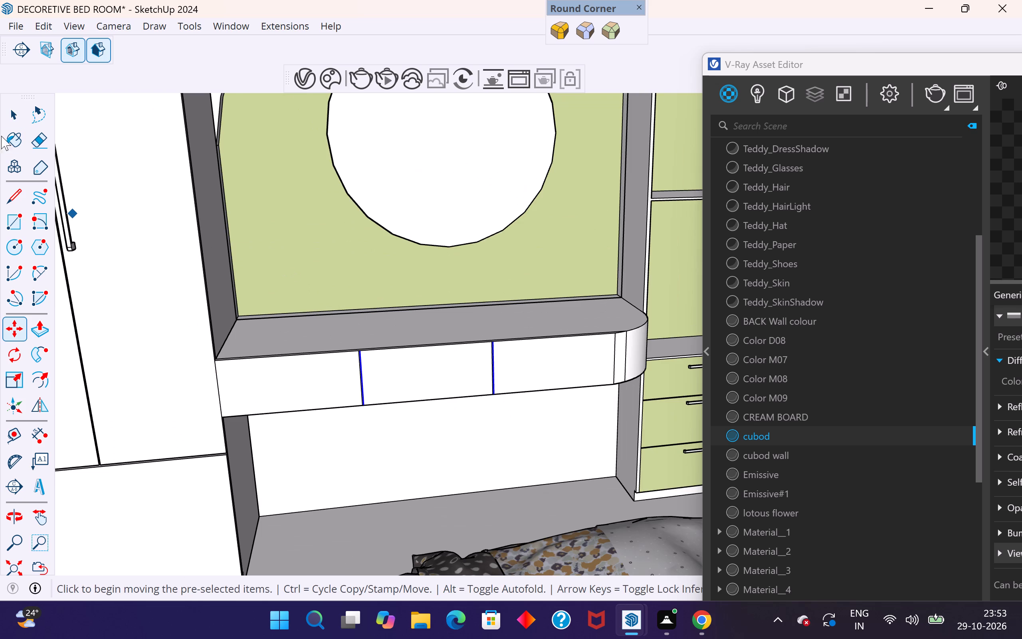
click(7, 117)
scroll(399, 416, up, 7)
scroll(349, 379, up, 2)
middle_drag(382, 412, 393, 423)
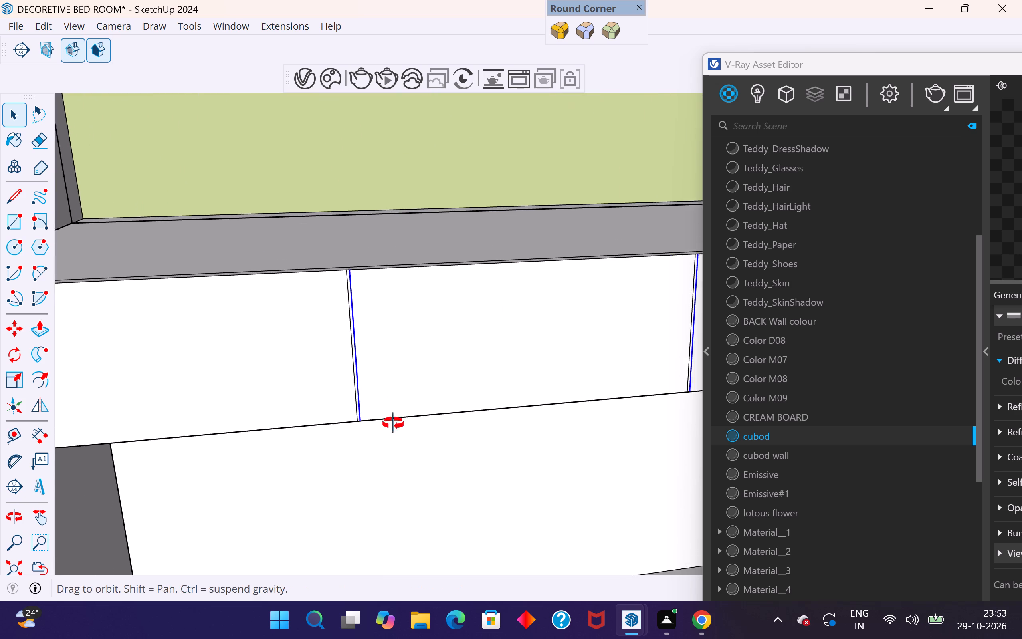
middle_drag(393, 423, 440, 491)
scroll(423, 411, up, 12)
click(413, 387)
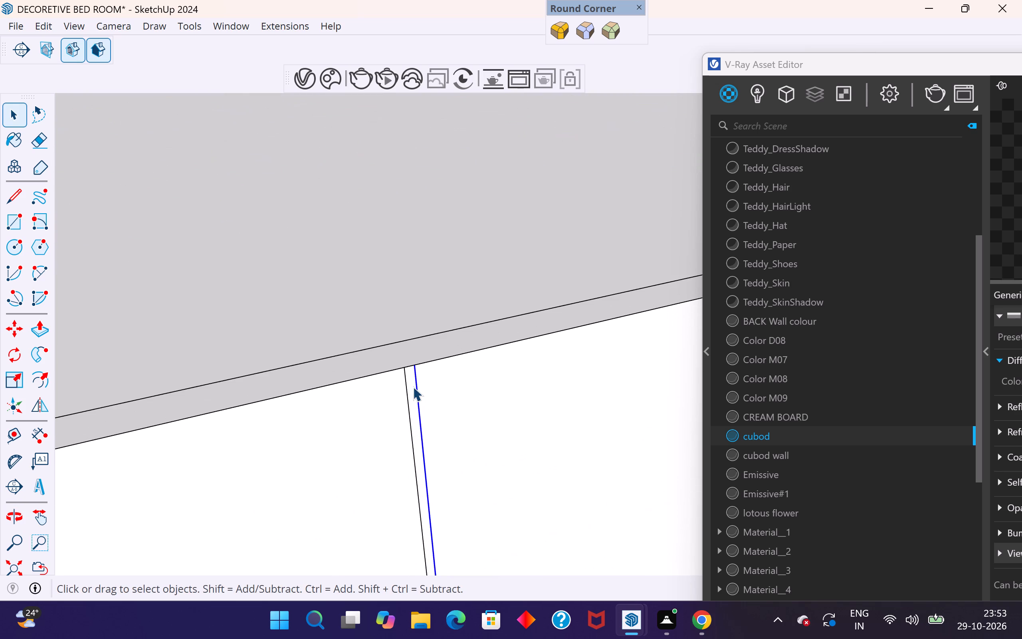
click(43, 325)
scroll(391, 380, up, 4)
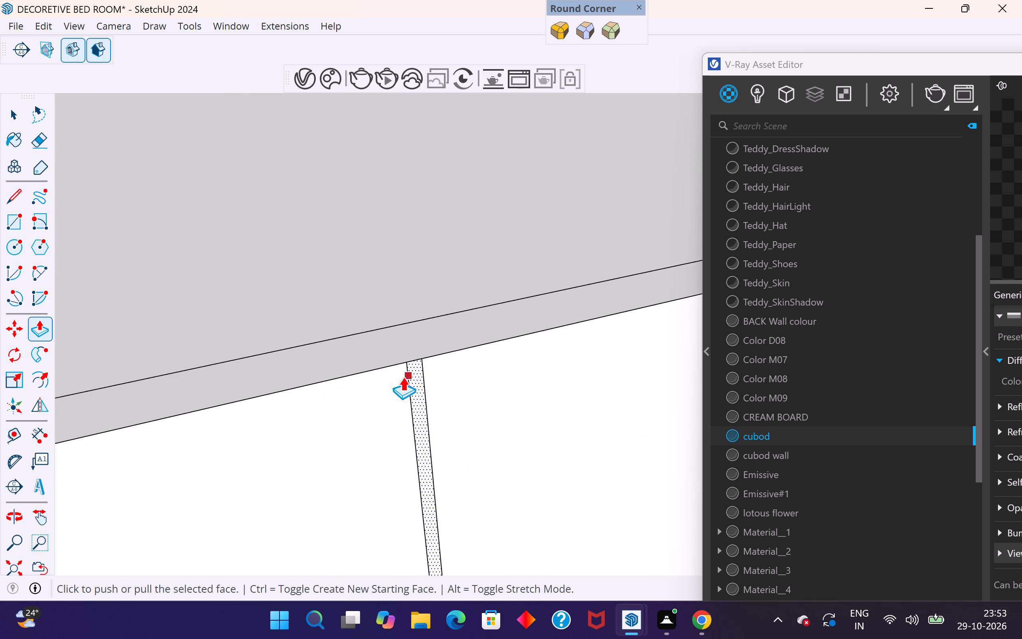
click(416, 367)
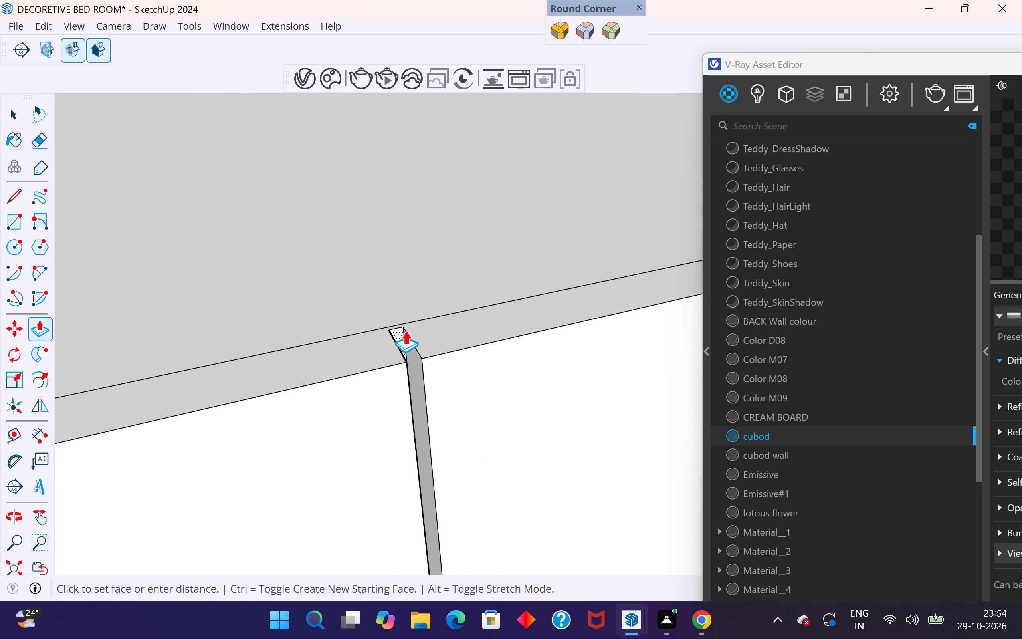
click(405, 330)
scroll(206, 336, down, 19)
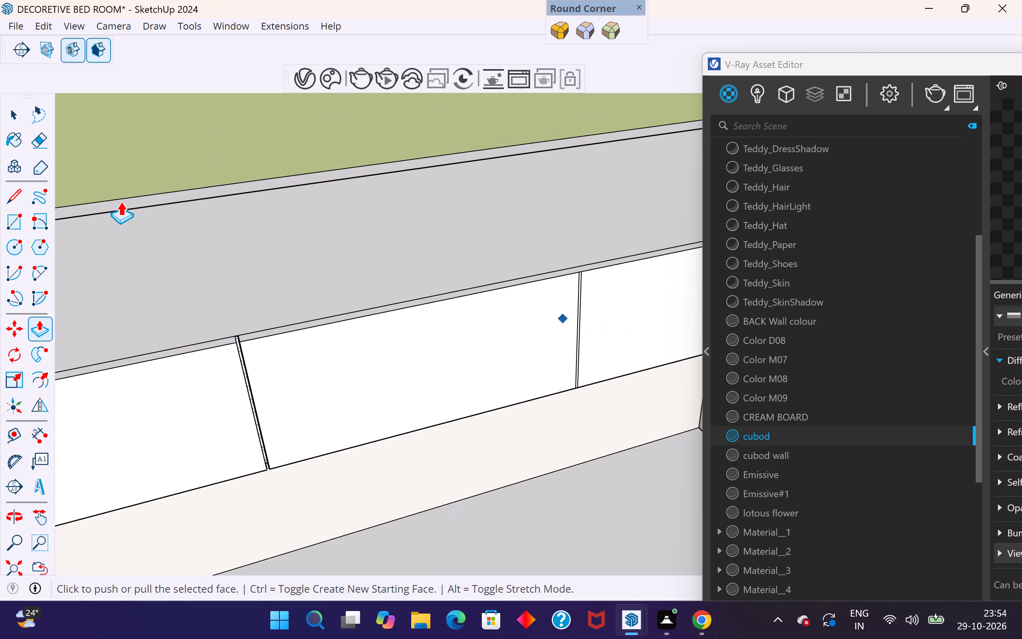
Push the gap strip nearer the rounded corner inward to the desktop edge, cutting the second groove between drawer fronts.
click(21, 115)
scroll(580, 341, up, 5)
scroll(574, 290, up, 4)
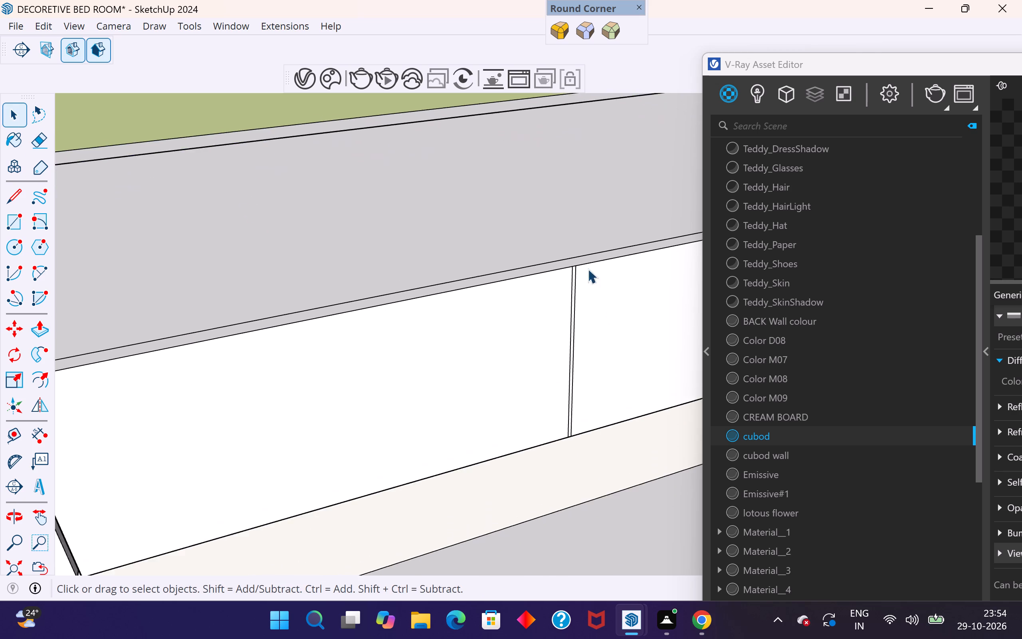
scroll(588, 269, up, 17)
click(469, 327)
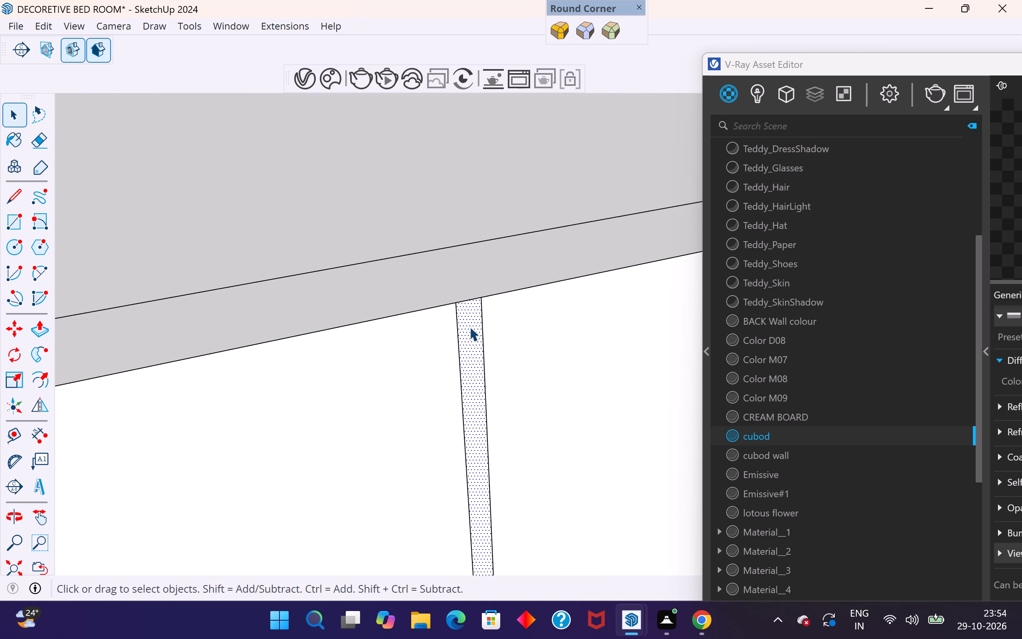
click(36, 328)
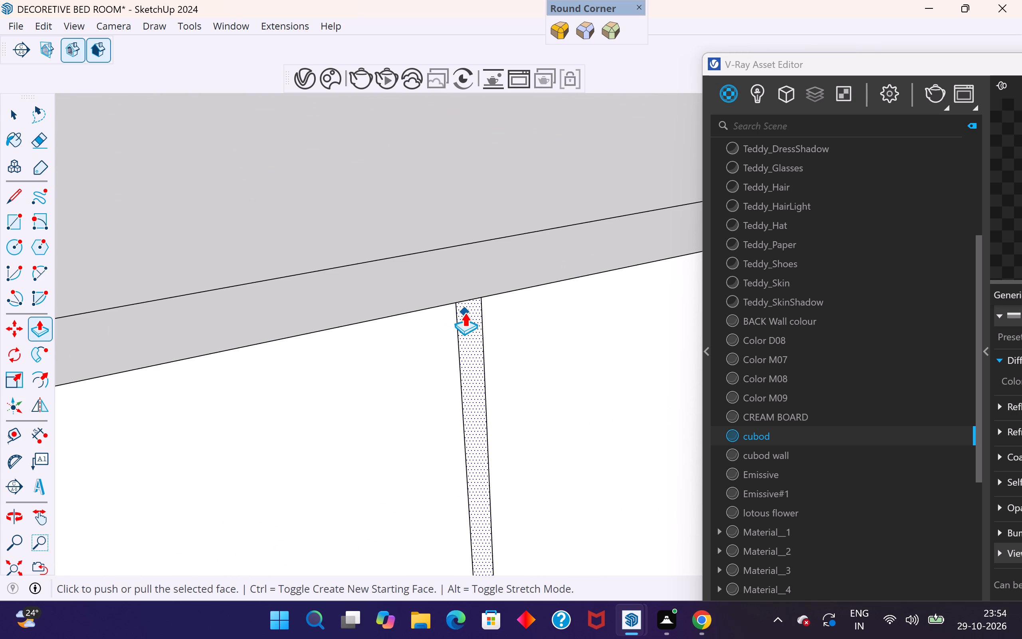
click(465, 312)
click(443, 256)
scroll(401, 326, down, 6)
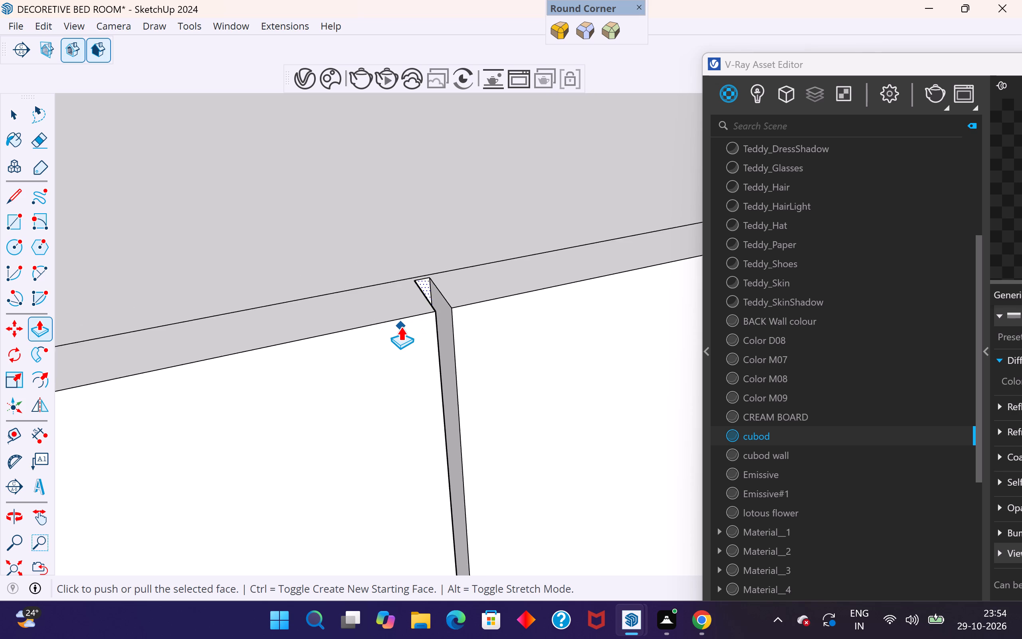
Examine the desk's three drawer fronts and their grooves from several angles, together with the surrounding wardrobe, shelf unit and bed.
scroll(401, 326, down, 8)
scroll(401, 326, up, 1)
scroll(401, 326, down, 20)
scroll(401, 326, down, 5)
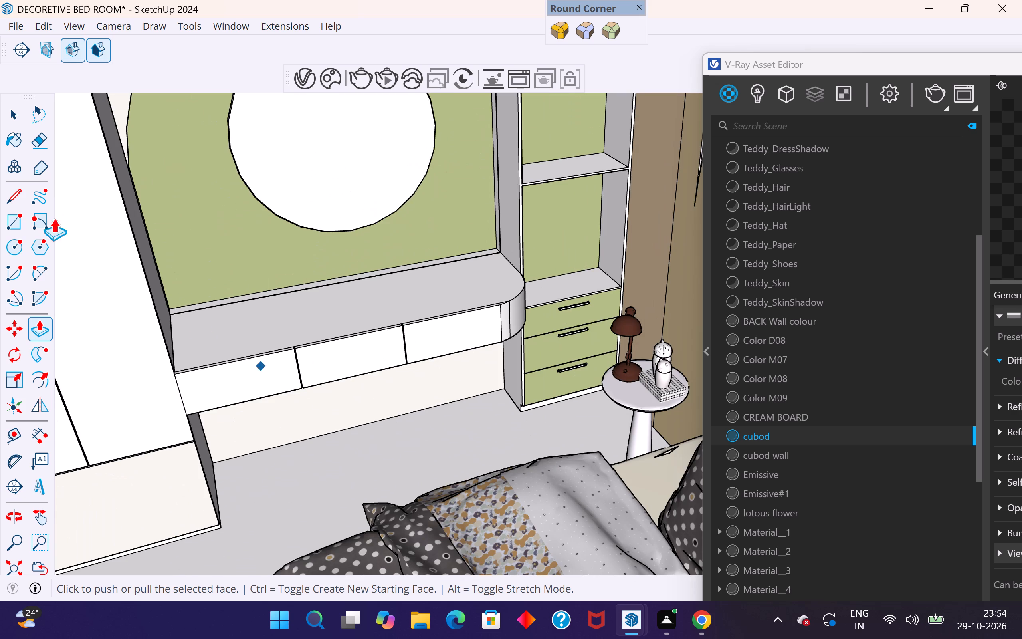
click(15, 118)
scroll(239, 346, down, 3)
scroll(219, 384, up, 4)
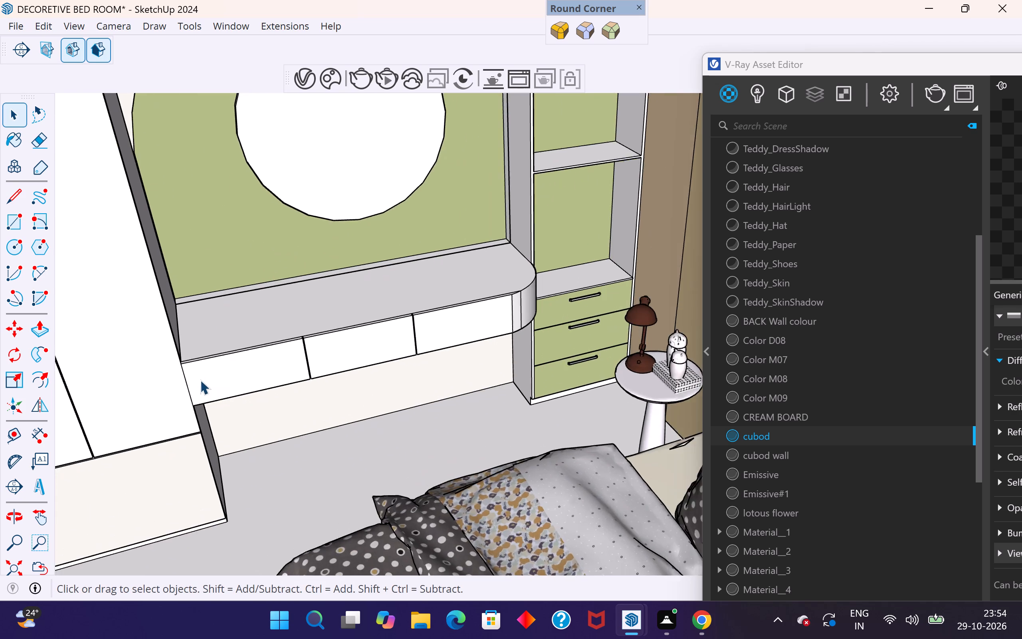
scroll(200, 380, up, 7)
middle_drag(372, 342, 333, 317)
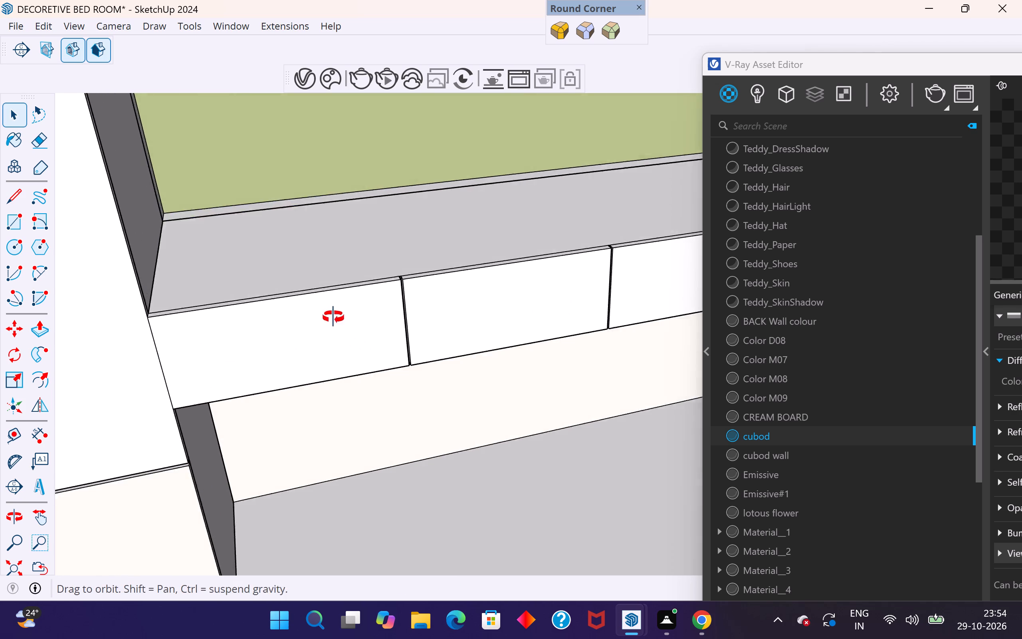
middle_drag(333, 317, 291, 286)
scroll(363, 380, down, 9)
middle_drag(438, 371, 459, 332)
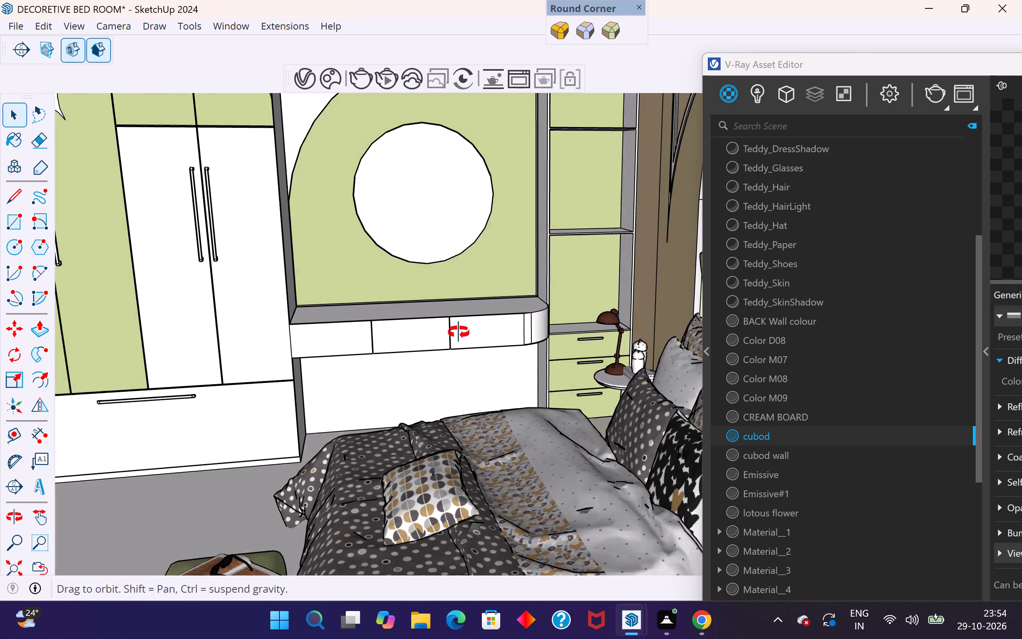
middle_drag(459, 332, 534, 334)
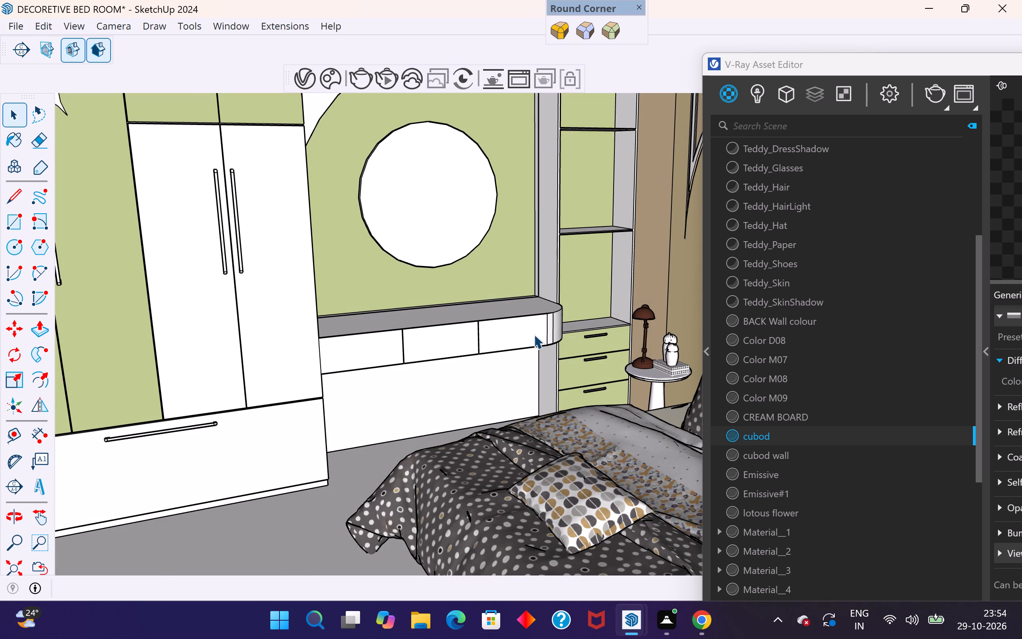
middle_drag(456, 325, 515, 362)
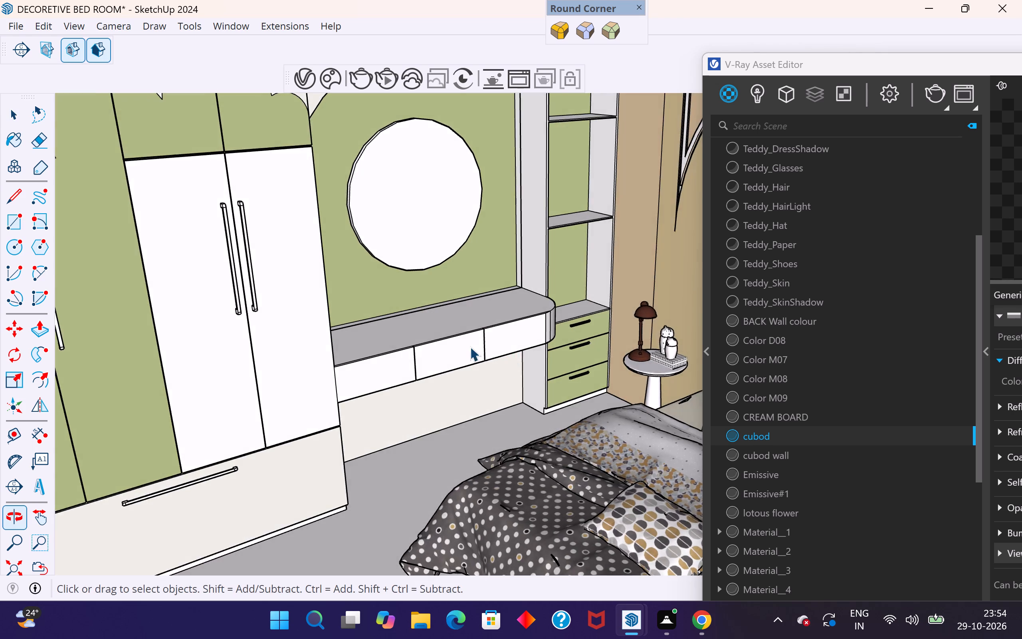
scroll(466, 346, up, 7)
middle_drag(470, 339, 430, 357)
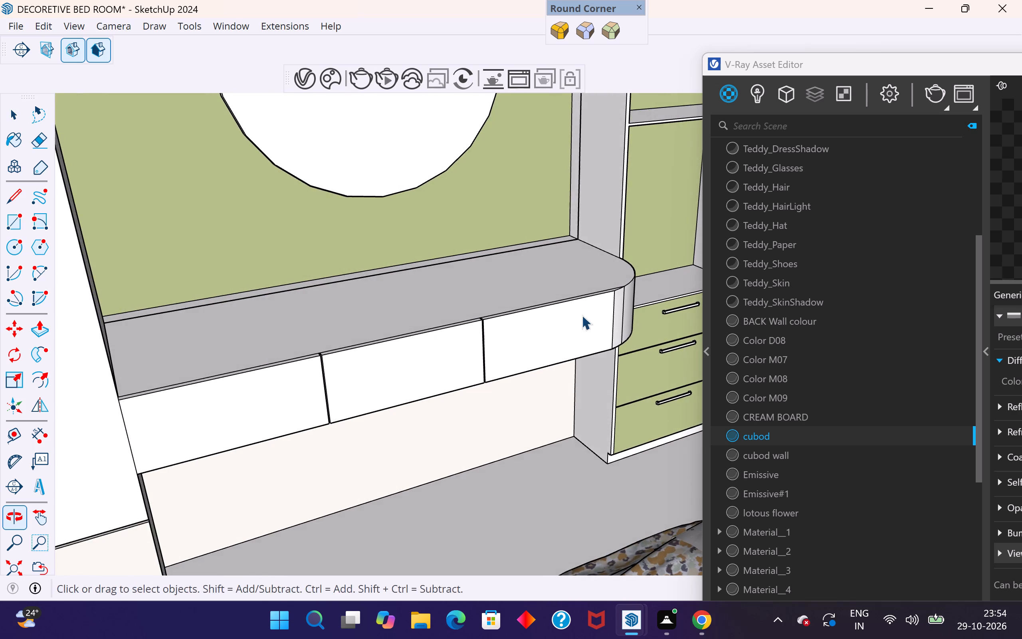
scroll(582, 315, up, 1)
middle_drag(582, 315, 527, 310)
click(488, 308)
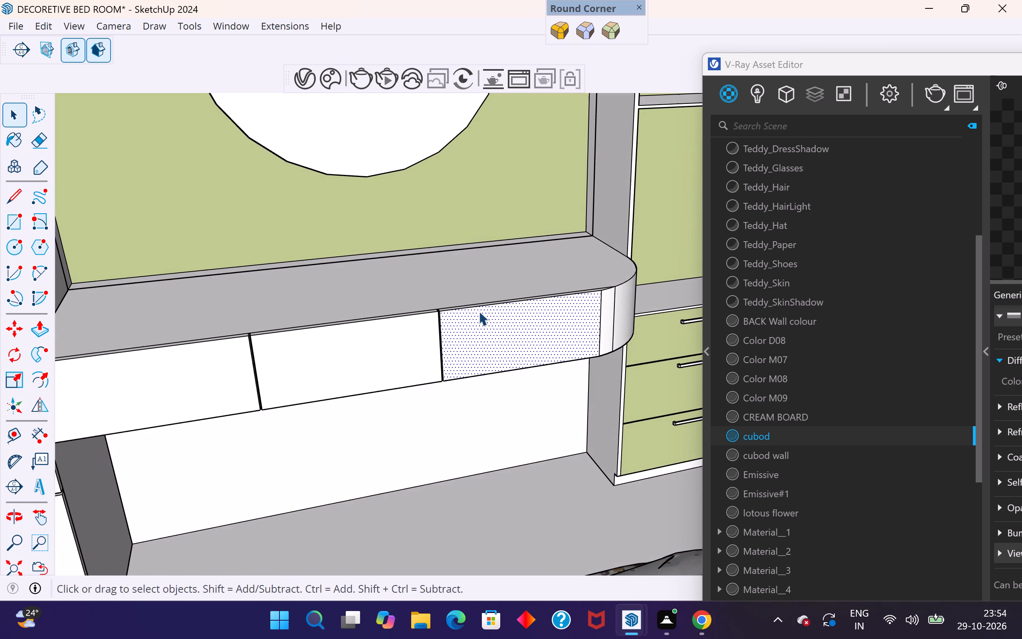
middle_drag(479, 311, 505, 255)
scroll(409, 293, up, 3)
middle_drag(417, 297, 523, 350)
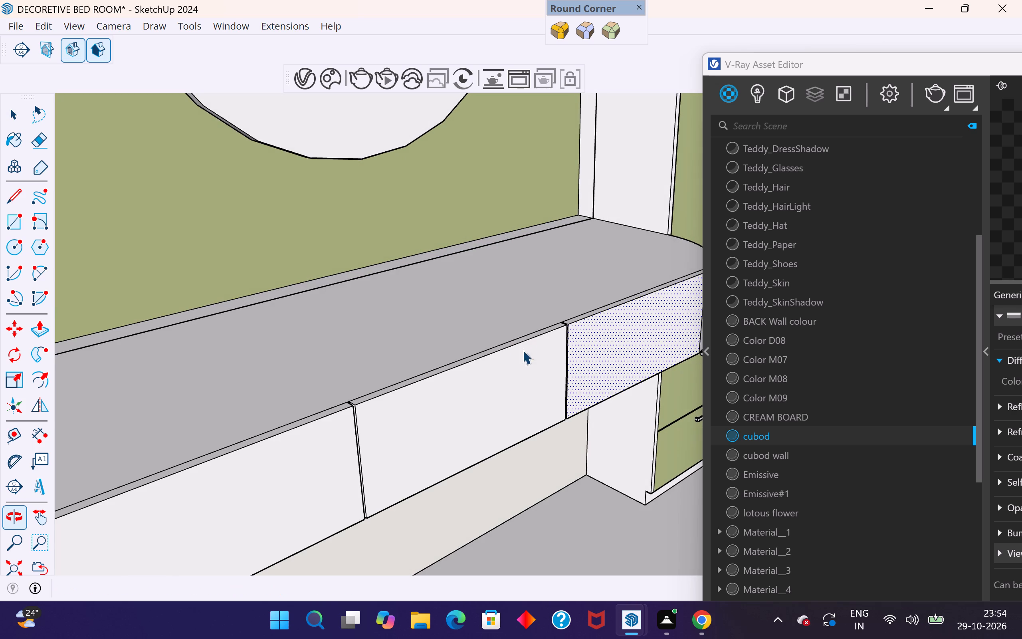
scroll(365, 391, down, 4)
scroll(347, 407, up, 2)
middle_drag(347, 407, 320, 411)
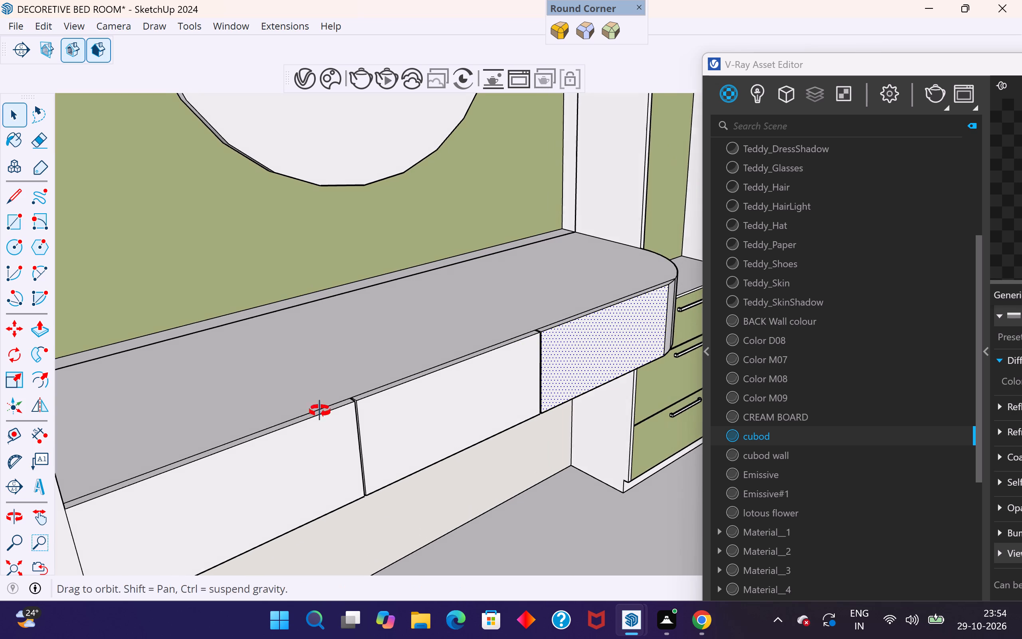
middle_drag(320, 411, 296, 421)
scroll(315, 404, up, 1)
scroll(448, 371, down, 3)
middle_drag(499, 361, 405, 386)
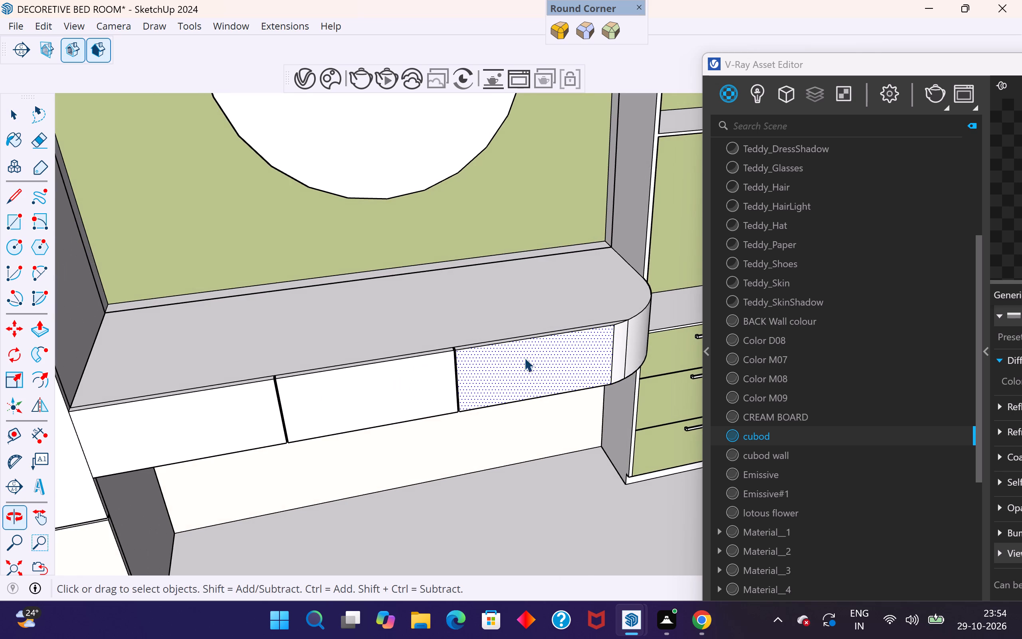
scroll(397, 327, down, 5)
scroll(469, 321, down, 2)
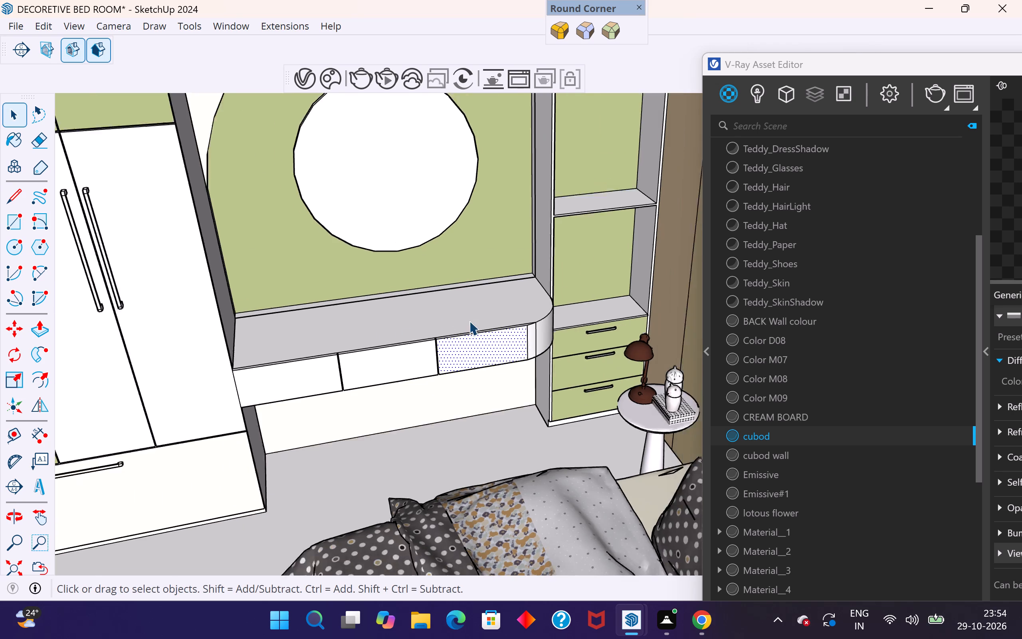
scroll(469, 321, down, 7)
click(174, 389)
scroll(496, 325, up, 8)
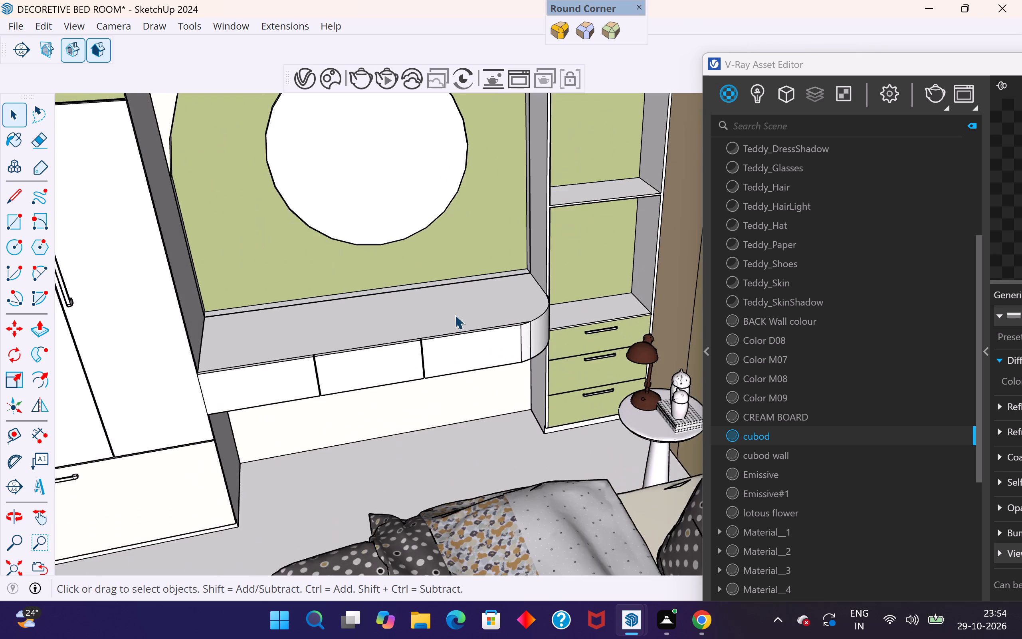
Push the narrow ledge along the top of the desk's drawer fronts slightly down, leaving a thin gap below the desktop.
middle_drag(456, 319, 448, 399)
scroll(496, 334, up, 9)
click(519, 334)
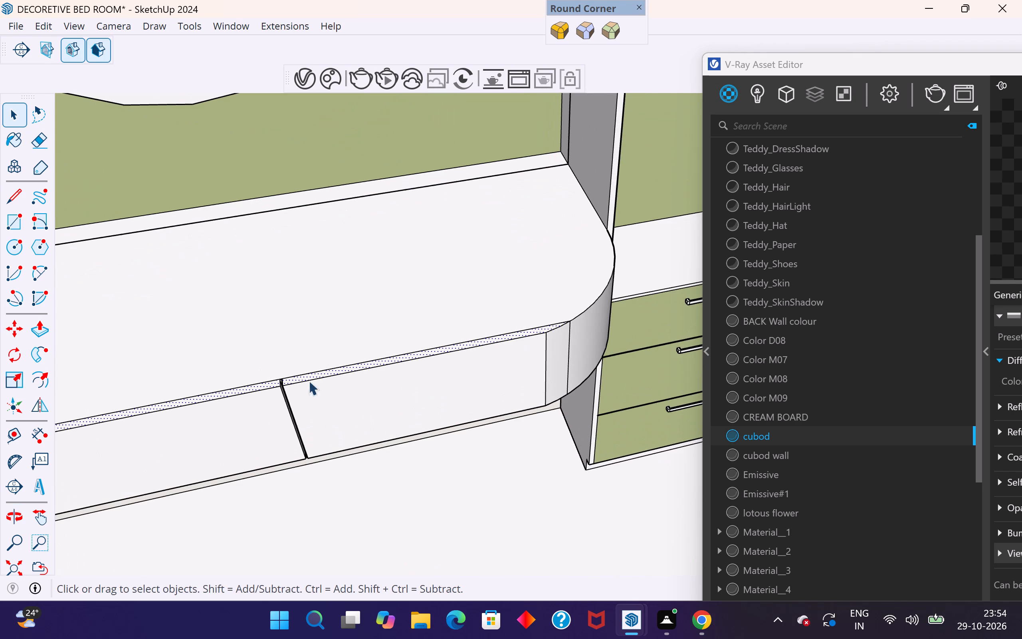
scroll(627, 320, down, 4)
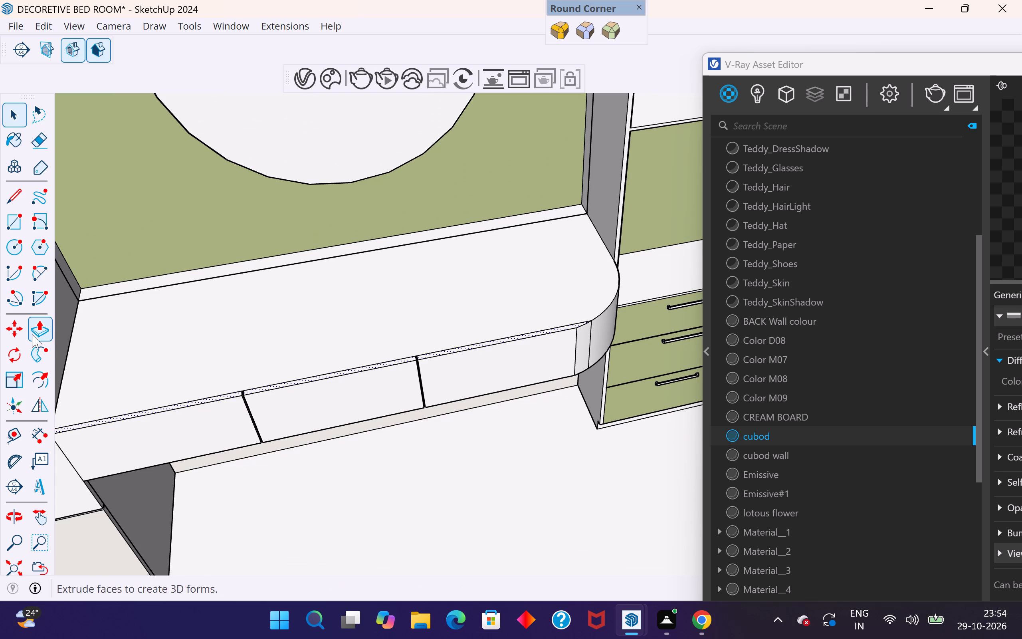
click(34, 332)
click(441, 350)
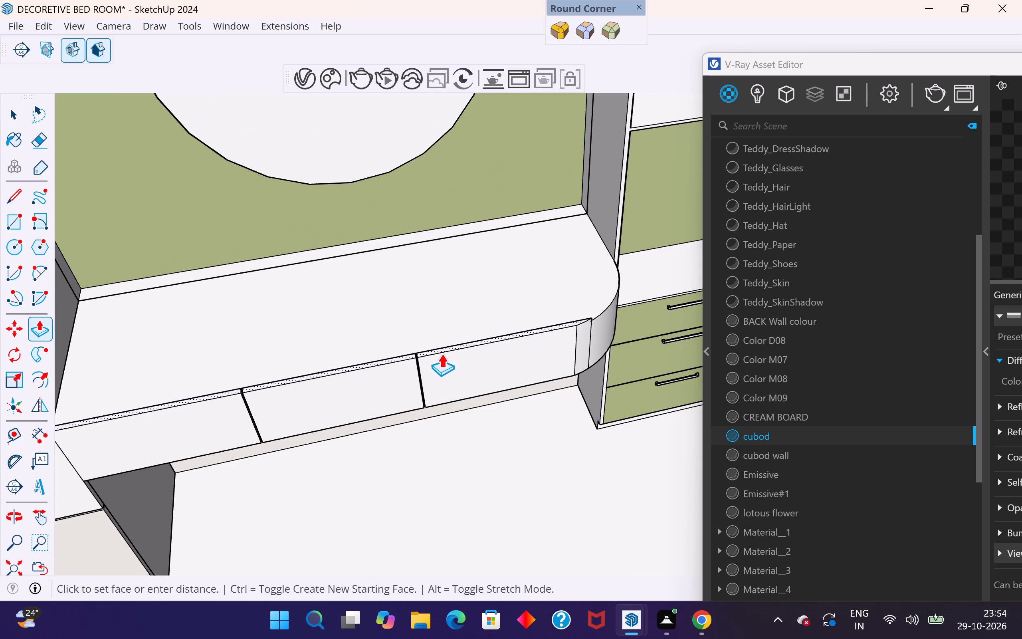
scroll(442, 358, up, 3)
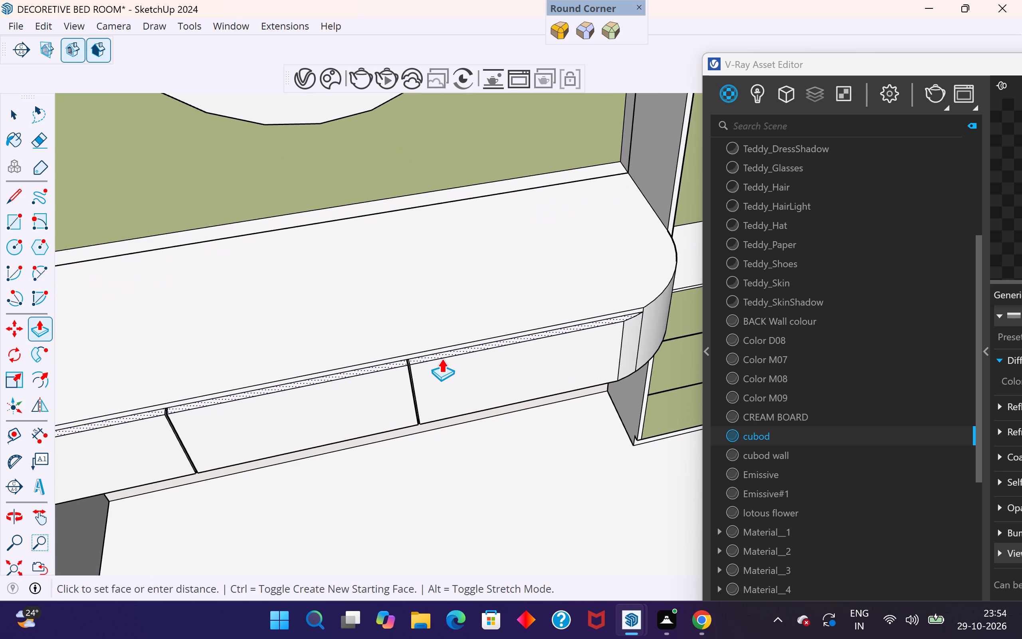
click(442, 358)
click(19, 117)
middle_drag(493, 246, 665, 155)
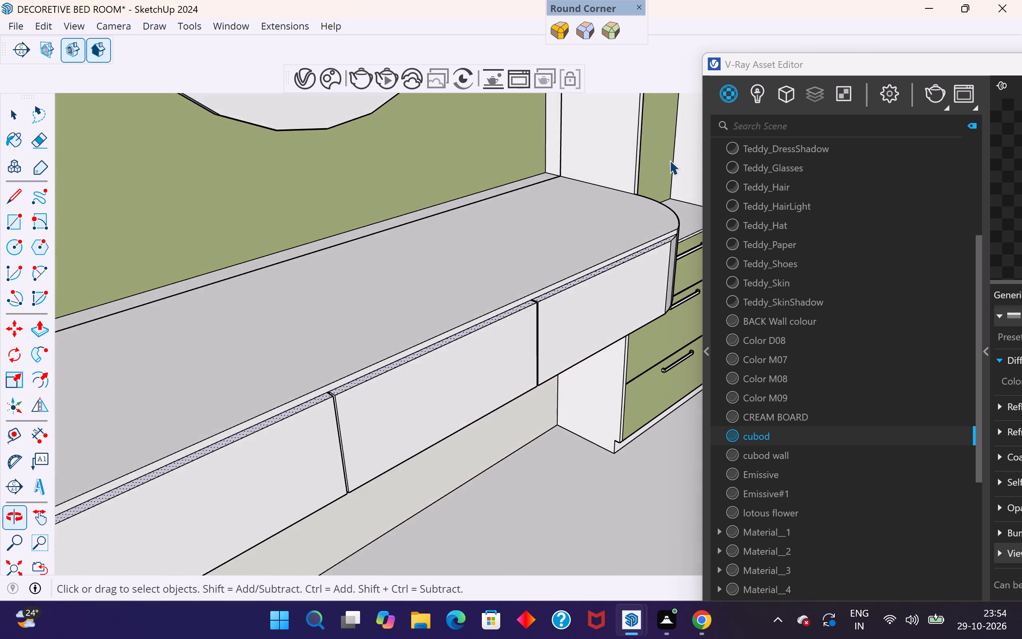
Examine the gap between the desktop and the drawer fronts up close and together with the wardrobe and bed.
scroll(662, 167, down, 4)
scroll(424, 333, up, 7)
scroll(301, 340, down, 6)
scroll(280, 350, up, 1)
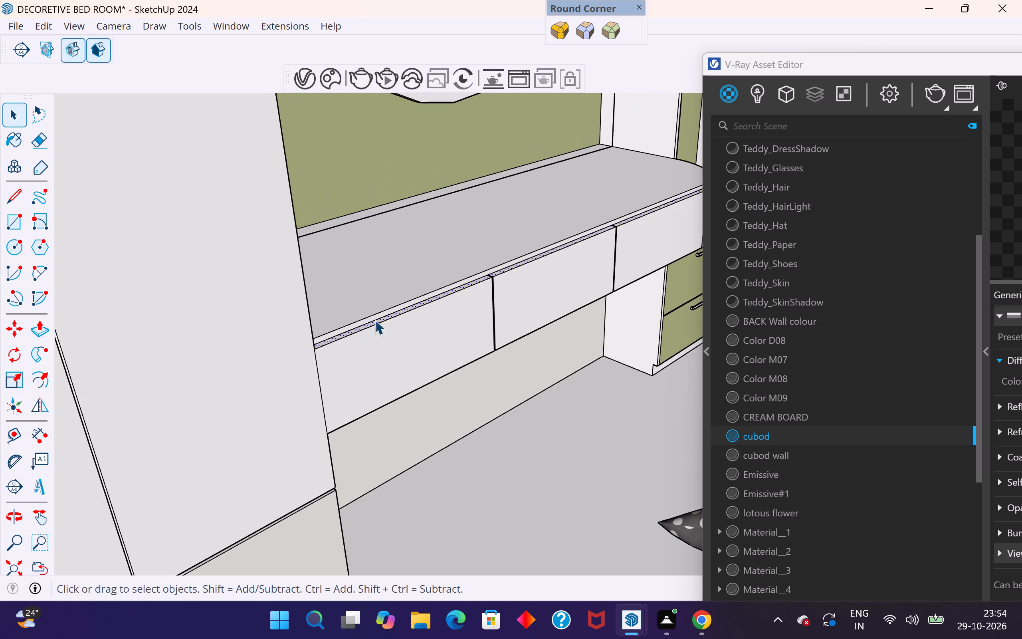
scroll(256, 351, down, 4)
scroll(339, 397, down, 5)
scroll(295, 326, down, 5)
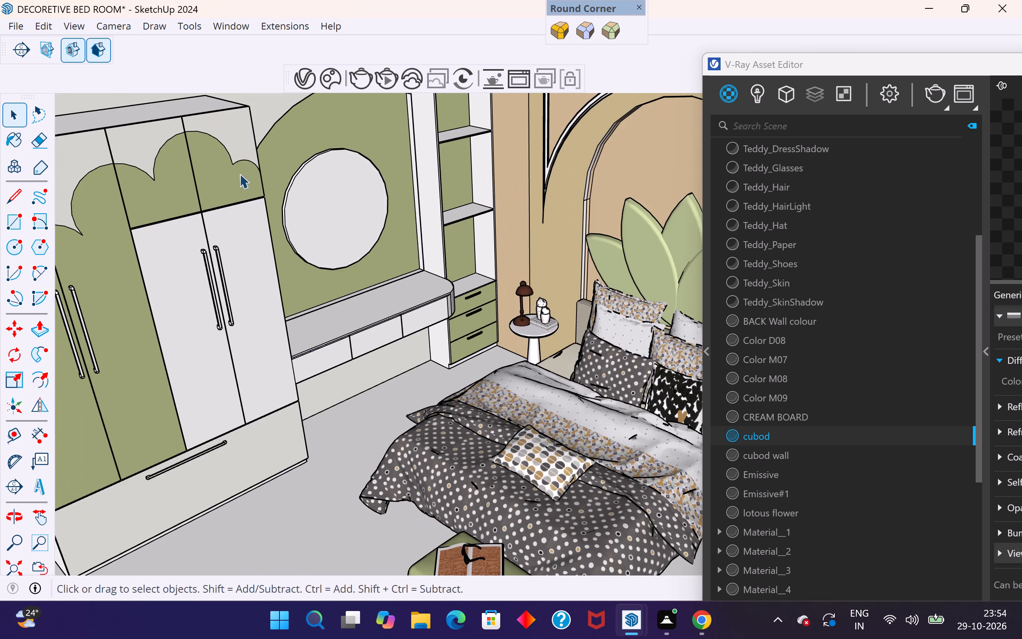
scroll(303, 344, down, 4)
click(241, 135)
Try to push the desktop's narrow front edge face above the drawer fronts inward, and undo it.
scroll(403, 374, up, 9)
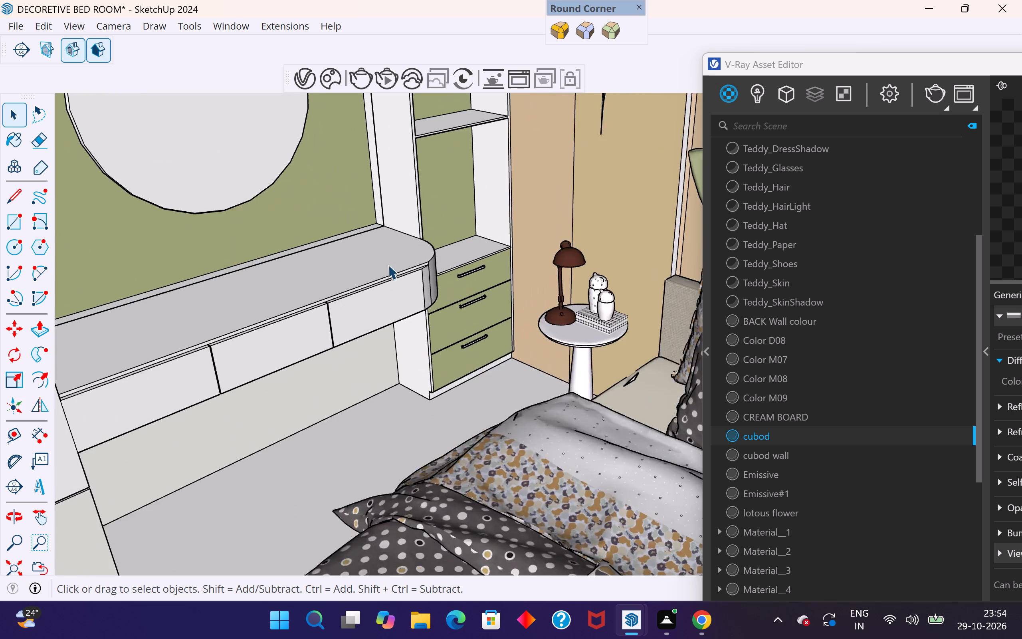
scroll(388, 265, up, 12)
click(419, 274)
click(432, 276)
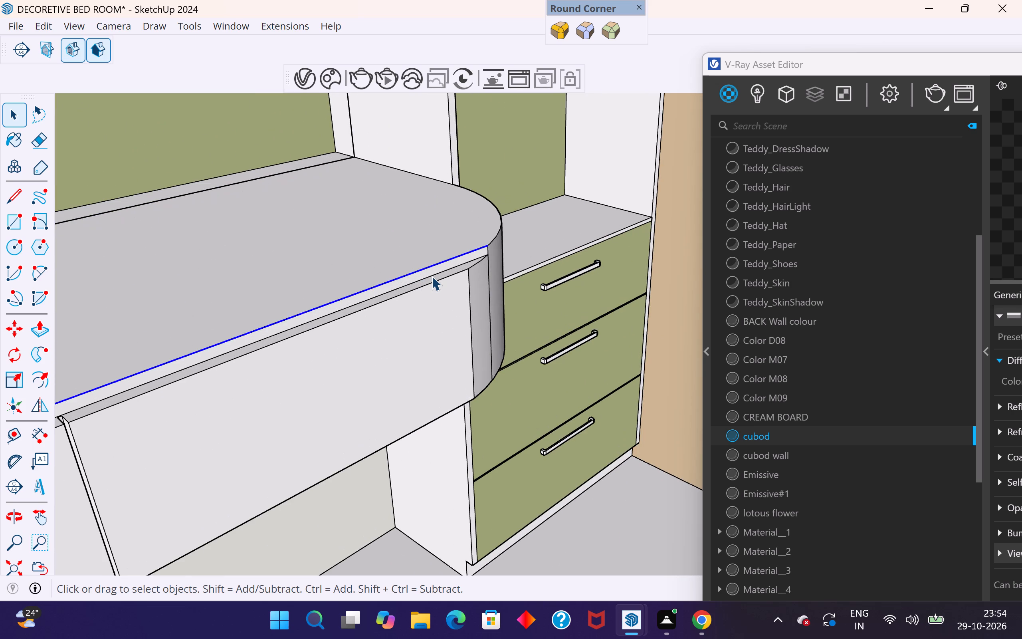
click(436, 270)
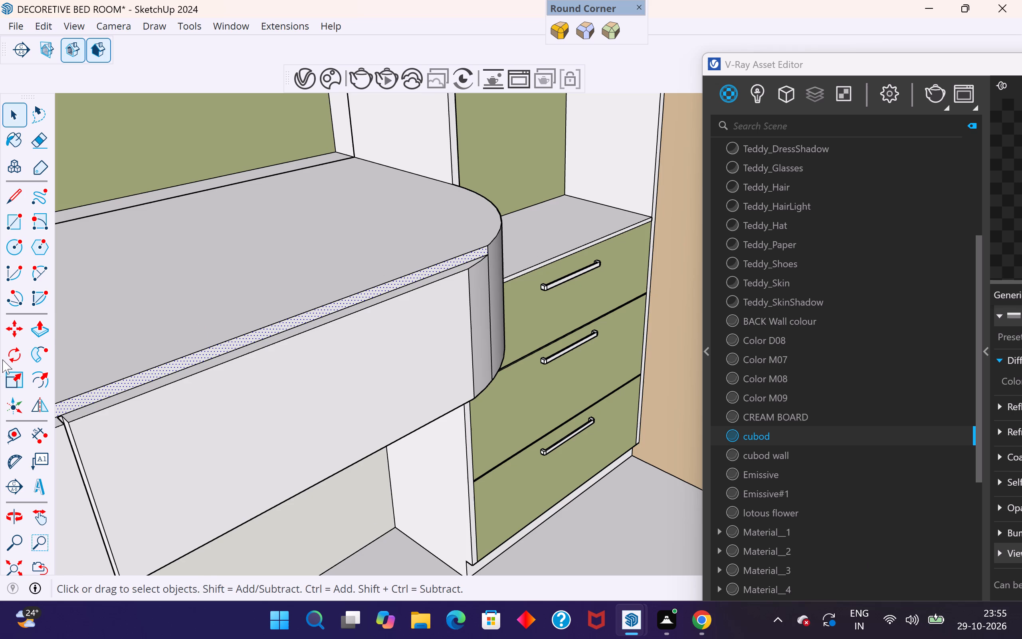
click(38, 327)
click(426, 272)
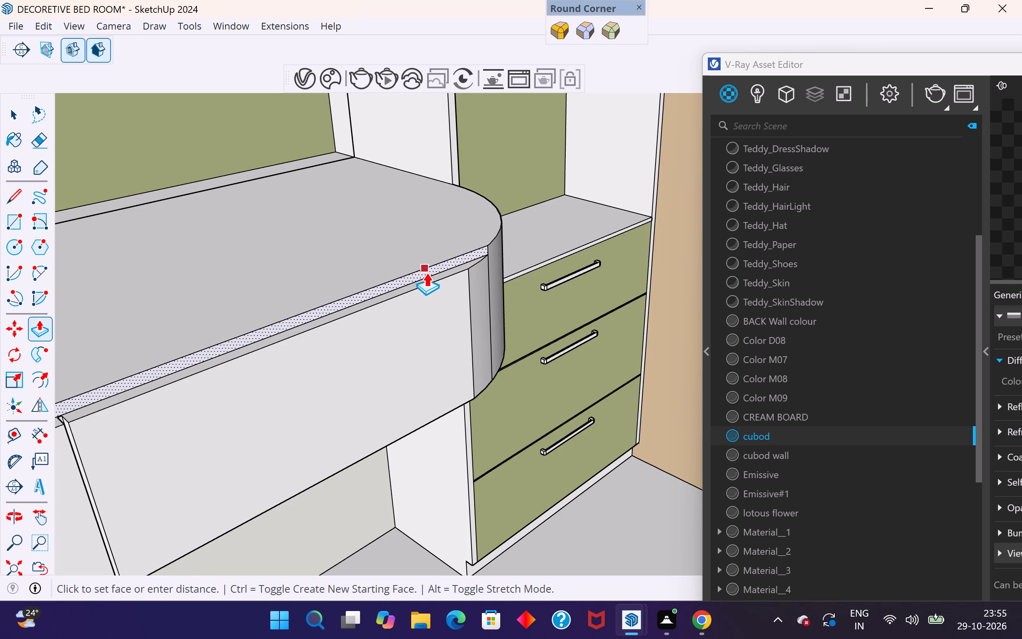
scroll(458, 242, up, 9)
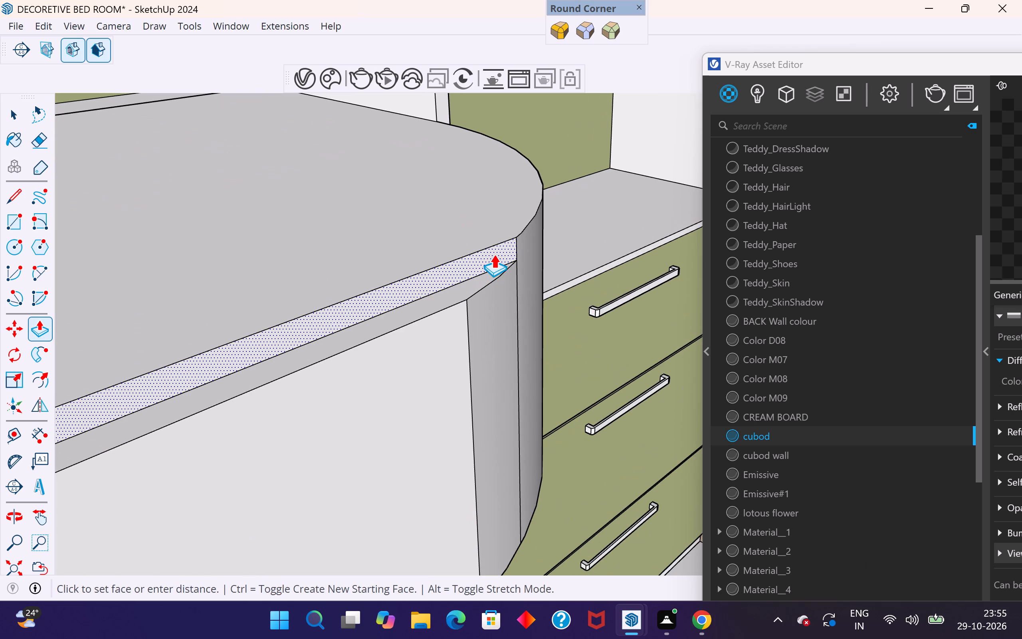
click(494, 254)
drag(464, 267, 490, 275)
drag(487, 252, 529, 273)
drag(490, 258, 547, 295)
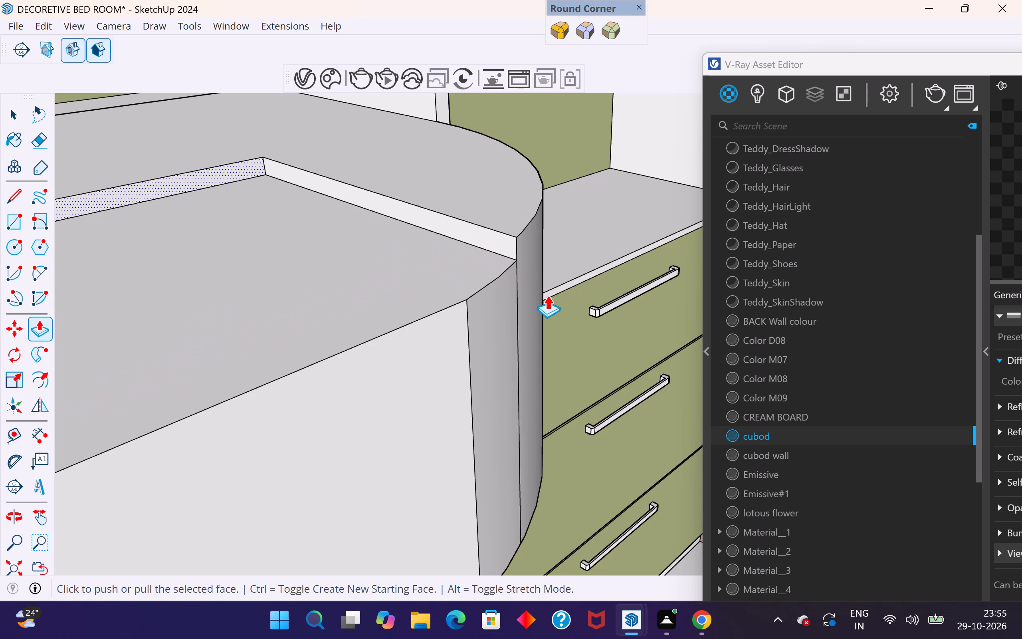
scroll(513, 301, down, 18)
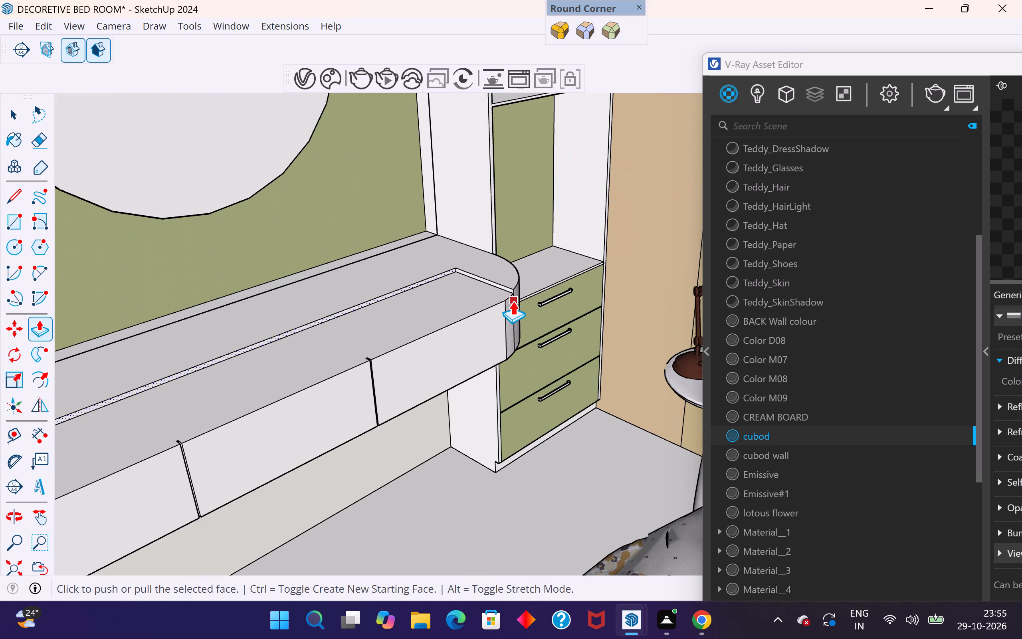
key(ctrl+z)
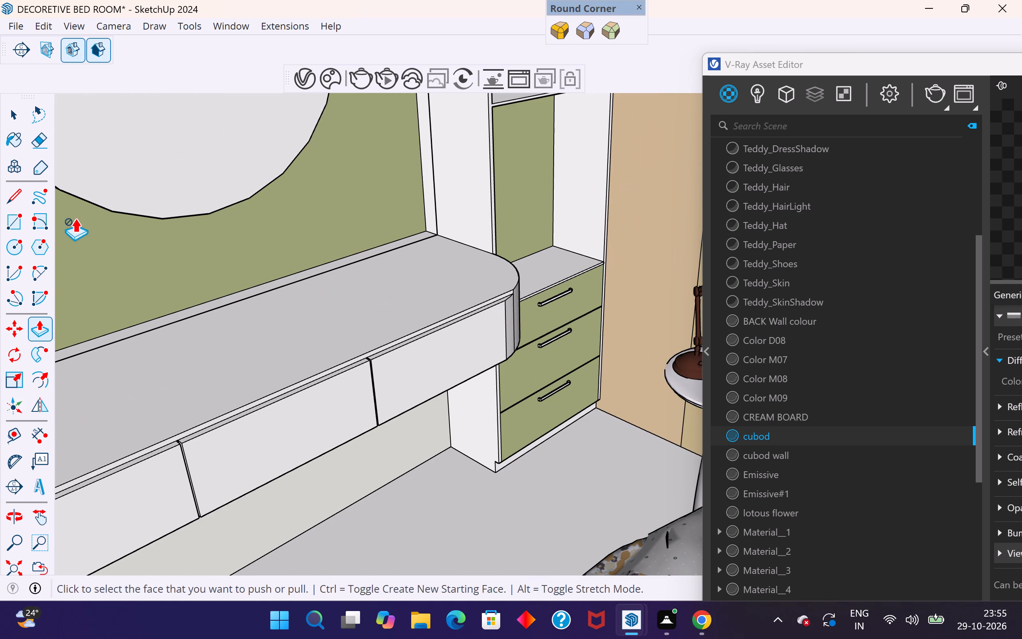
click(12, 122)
Examine the desk's drawer fronts, rounded corner and underside from above and below.
scroll(281, 319, down, 11)
middle_drag(316, 344, 291, 367)
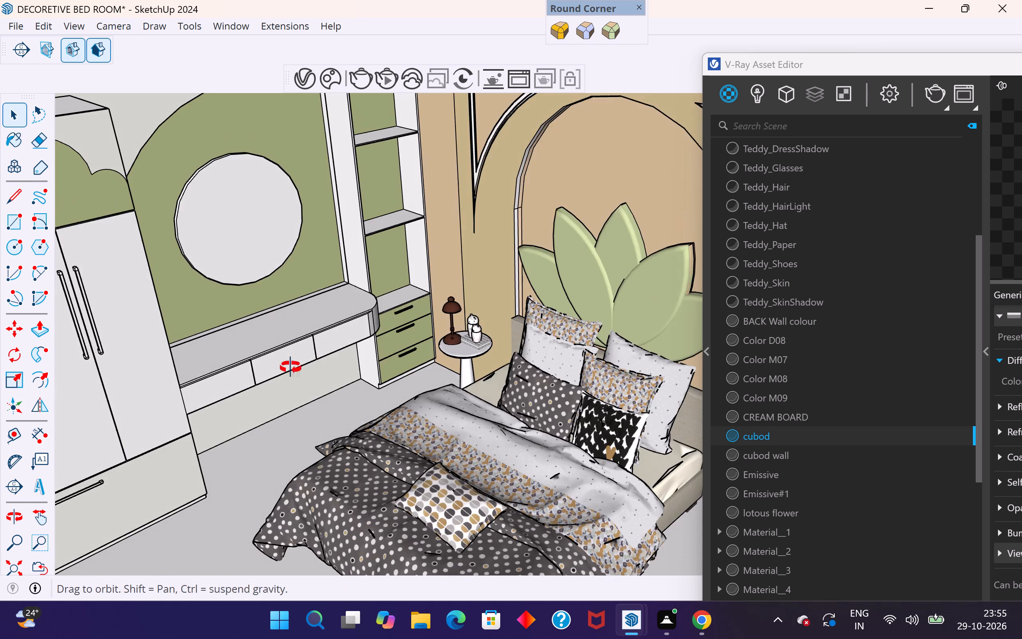
middle_drag(291, 367, 243, 377)
scroll(350, 318, up, 5)
middle_drag(417, 316, 400, 231)
middle_drag(296, 304, 386, 293)
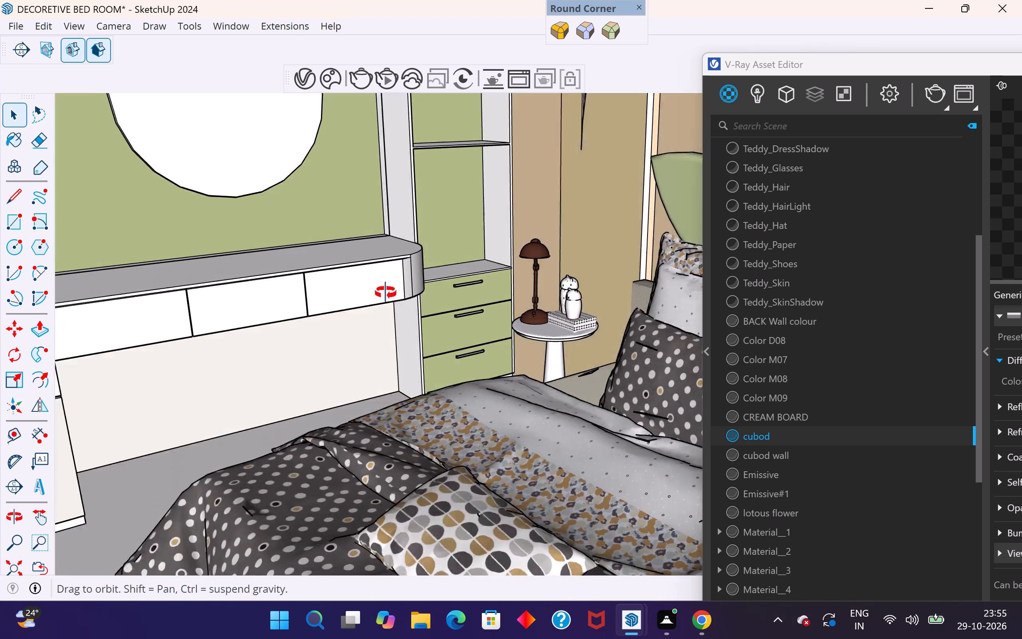
middle_drag(386, 293, 438, 332)
scroll(428, 277, up, 8)
middle_drag(428, 278, 371, 272)
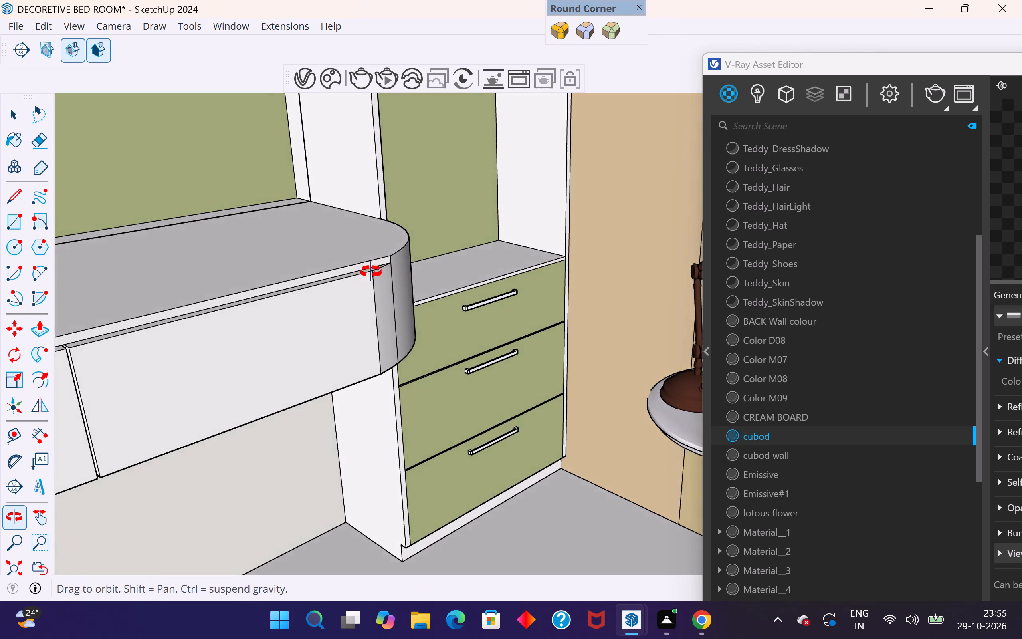
middle_drag(371, 272, 376, 233)
scroll(293, 452, down, 4)
middle_drag(279, 457, 452, 321)
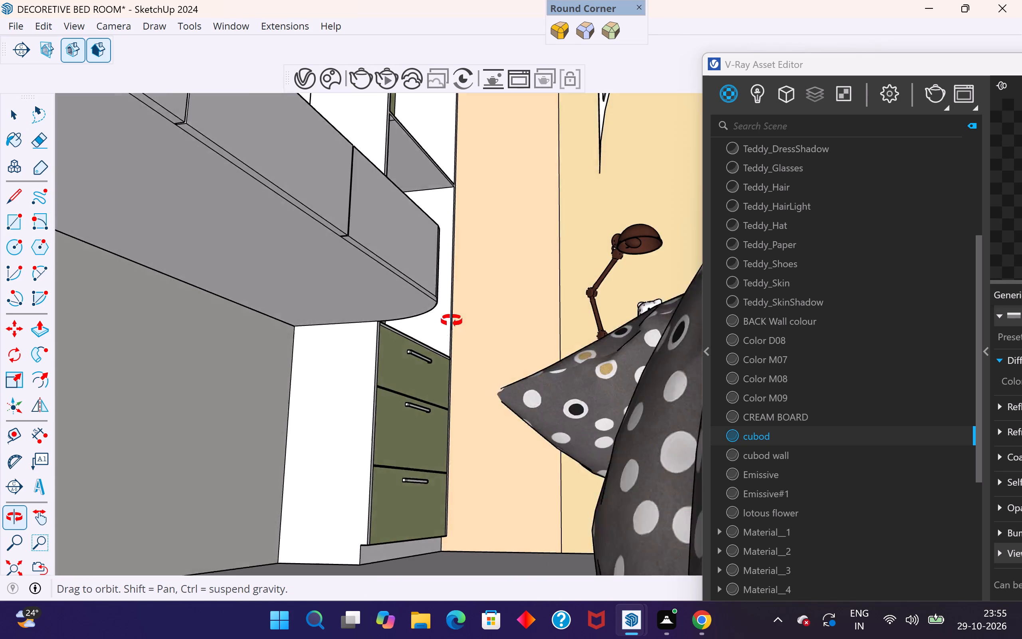
middle_drag(452, 321, 467, 301)
scroll(447, 254, up, 3)
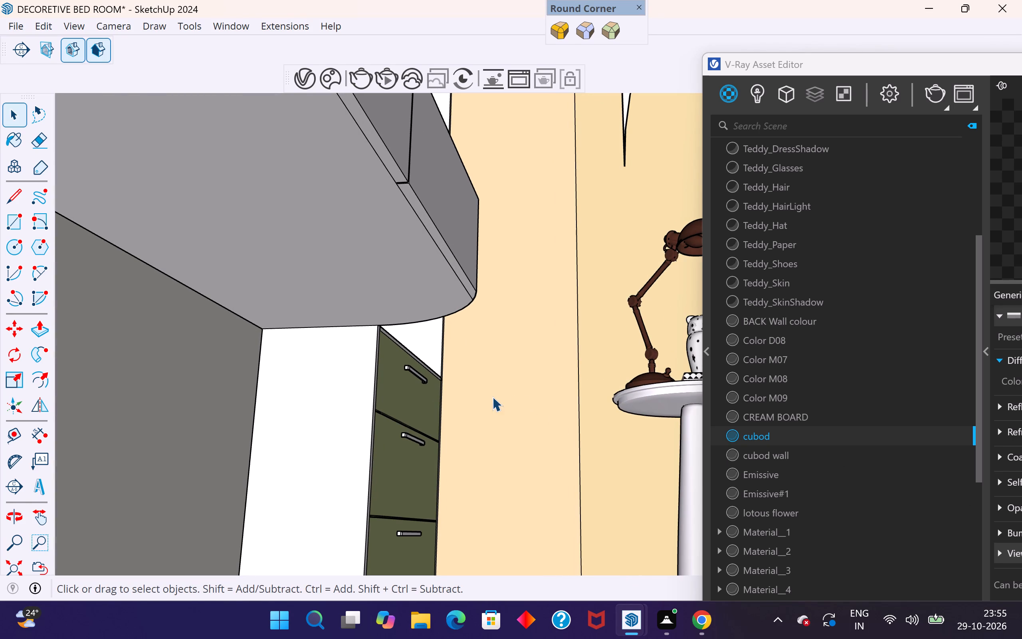
scroll(525, 390, down, 3)
scroll(469, 285, up, 4)
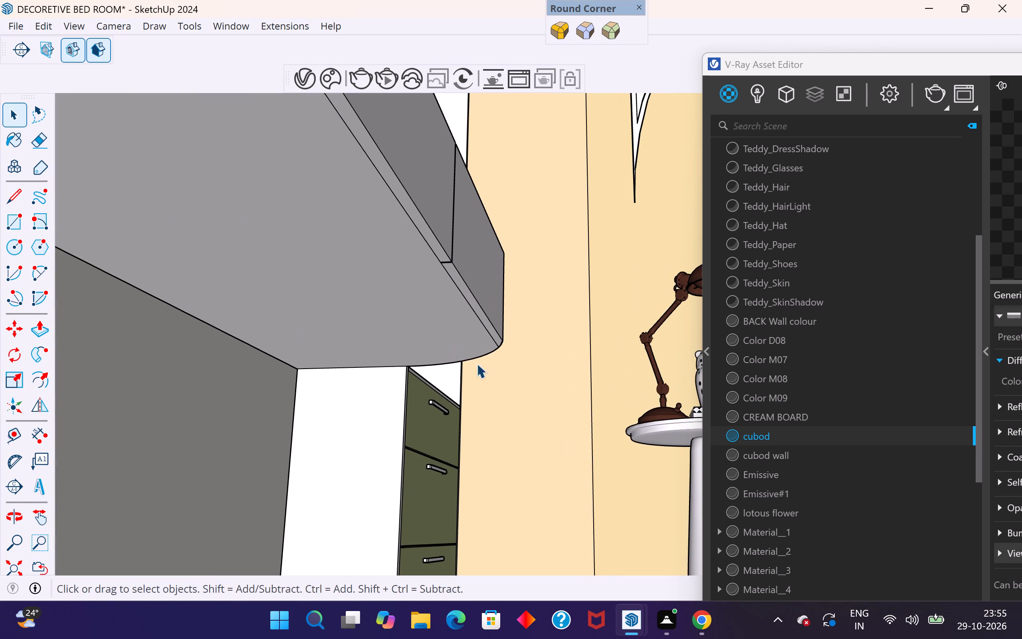
Push the narrow bottom face of the desk's drawer fronts slightly up, raising it above the desk's underside.
middle_drag(418, 316, 184, 362)
middle_drag(335, 315, 434, 313)
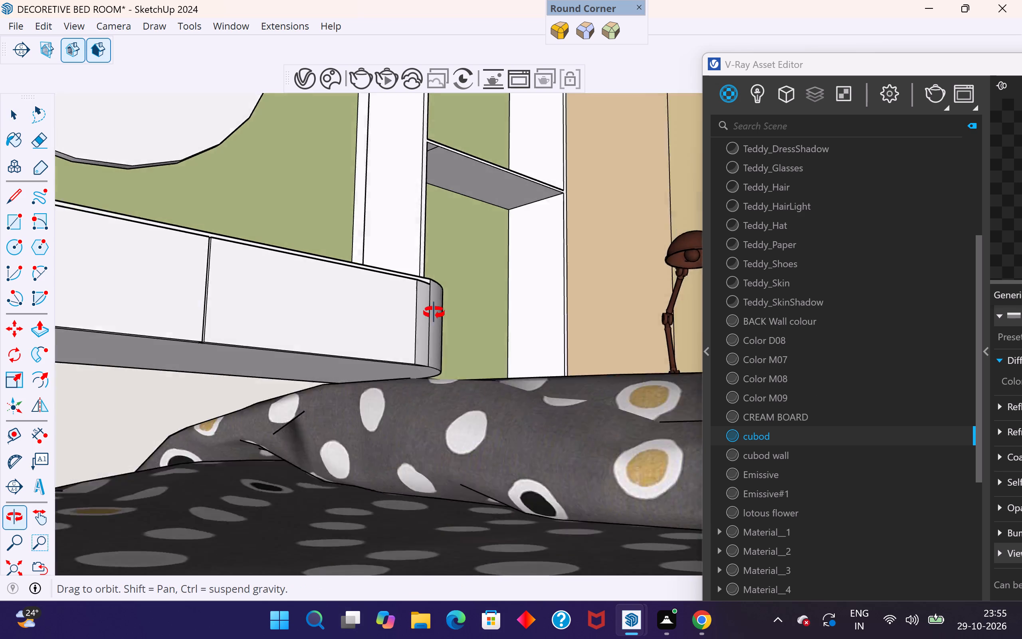
middle_drag(434, 313, 500, 281)
scroll(418, 320, up, 8)
middle_drag(428, 318, 442, 294)
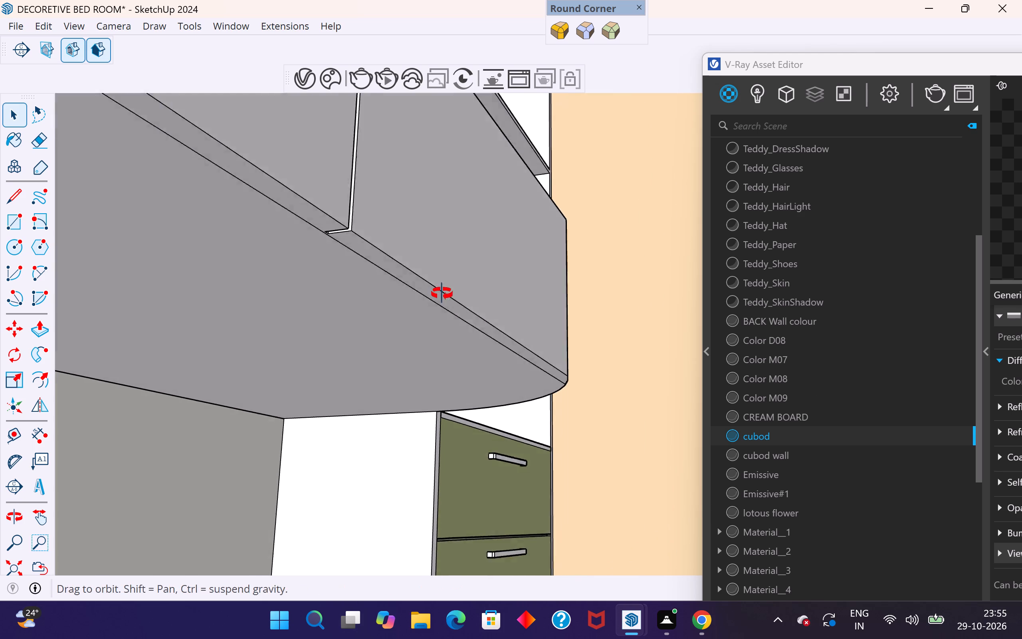
middle_drag(442, 294, 442, 290)
click(449, 262)
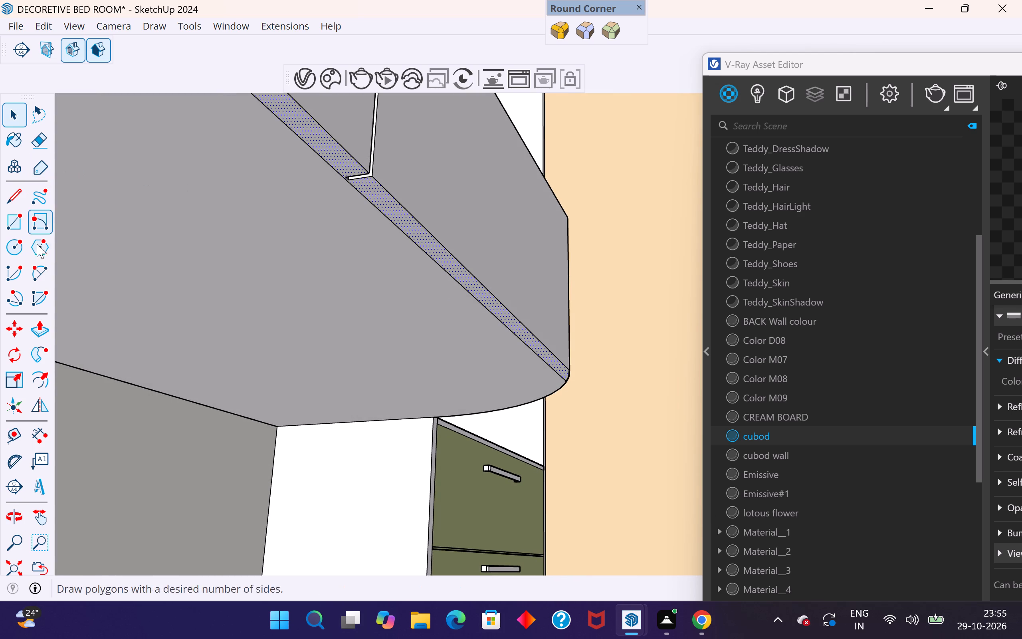
click(38, 327)
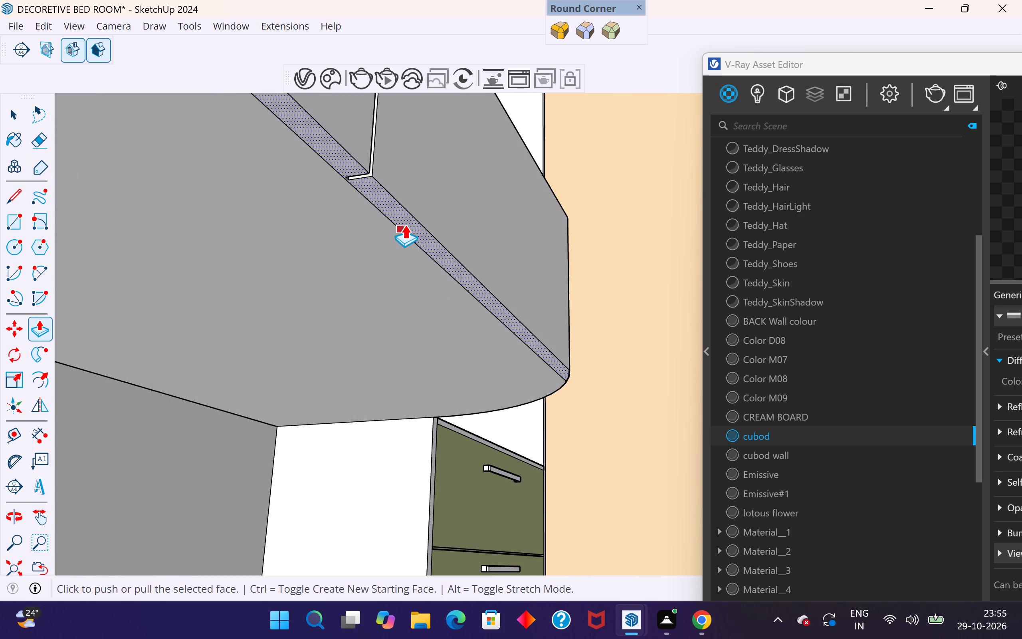
click(409, 221)
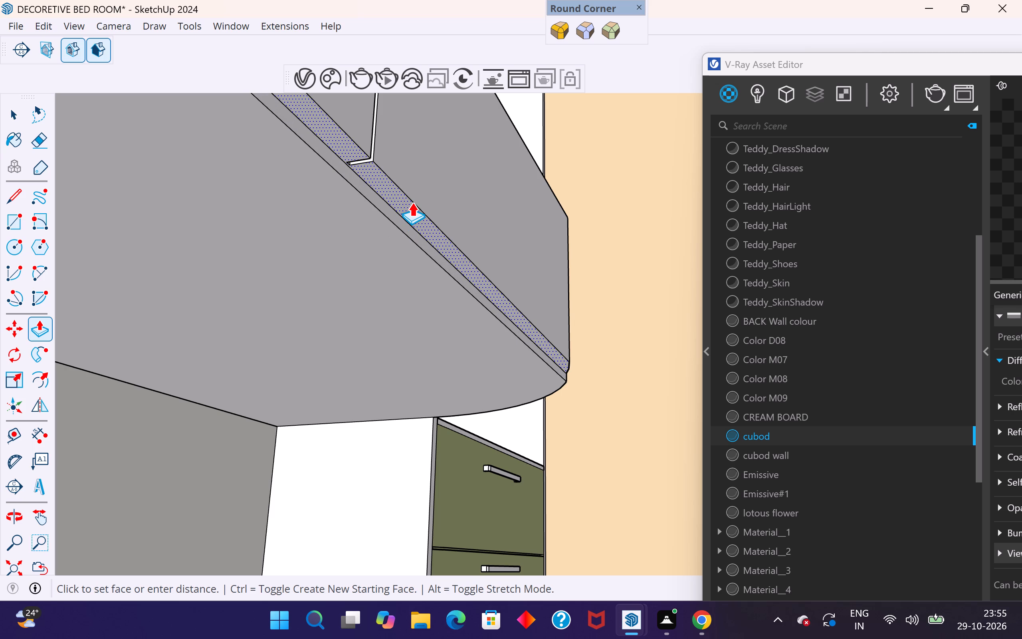
click(412, 202)
Push the bottom face of the desk's drawer fronts up a tiny amount further.
scroll(269, 397, down, 6)
middle_drag(466, 300, 352, 443)
scroll(373, 365, down, 4)
middle_drag(376, 417, 507, 293)
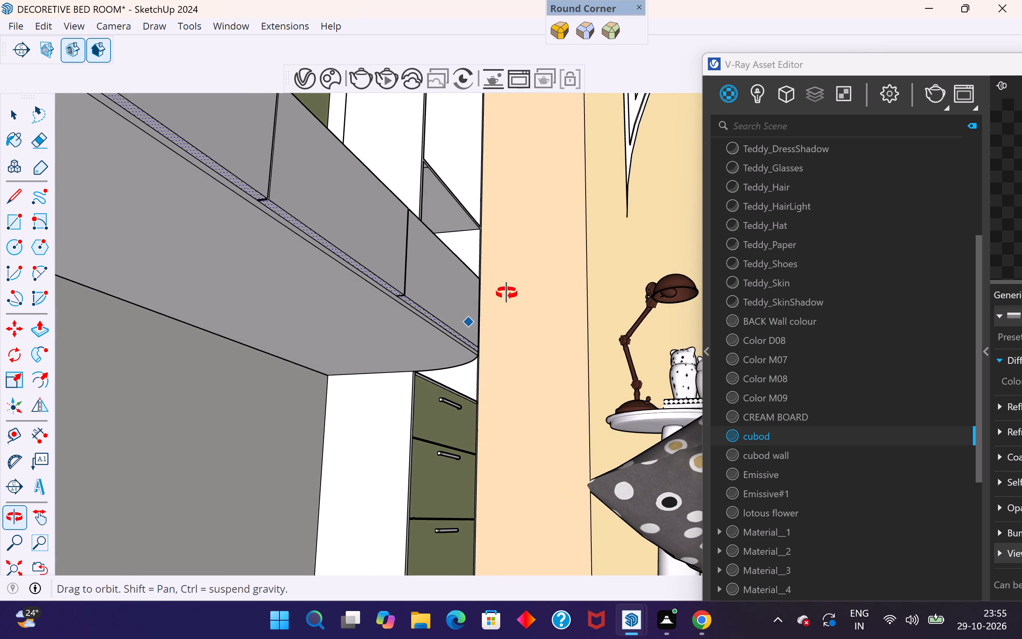
middle_drag(507, 293, 505, 298)
scroll(398, 329, up, 7)
scroll(424, 308, up, 5)
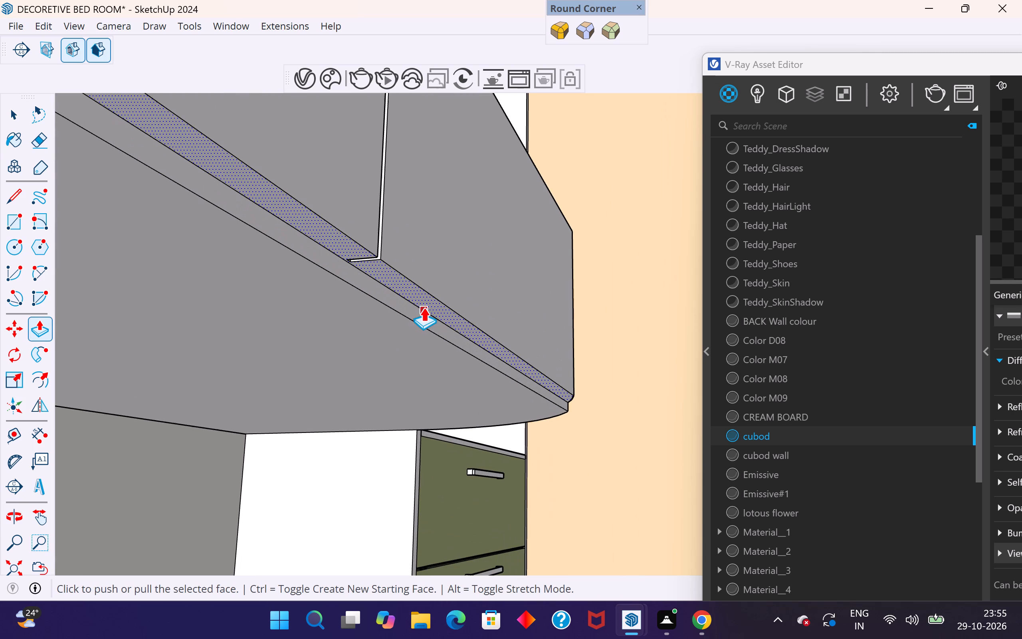
click(423, 301)
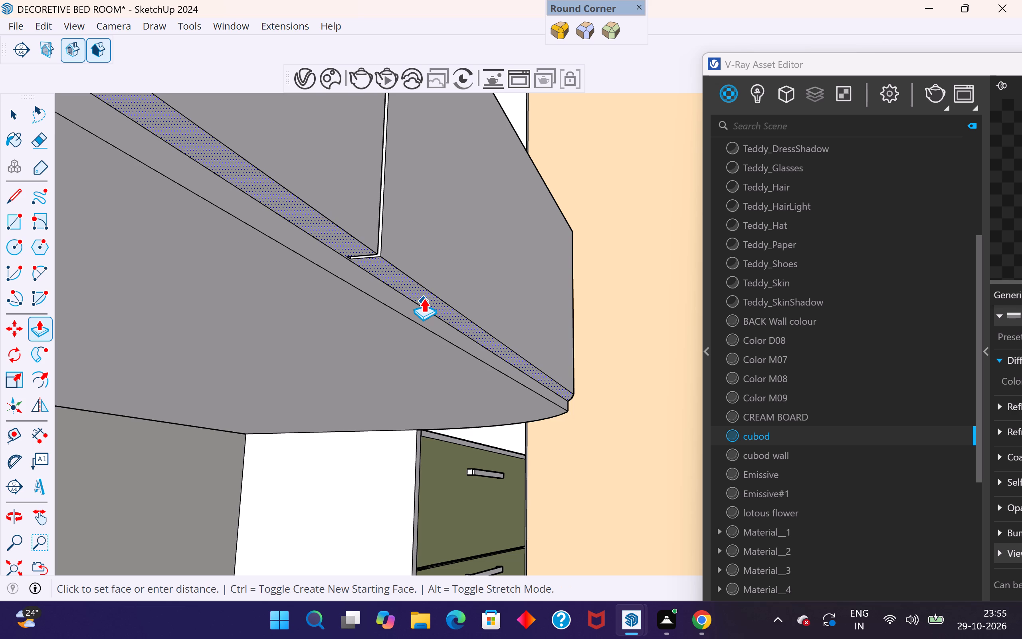
click(424, 298)
Examine the finished desk front together with the wardrobe, shelf unit and round mirror.
scroll(490, 399, down, 7)
scroll(490, 399, up, 1)
scroll(490, 399, down, 6)
middle_drag(564, 363, 324, 462)
scroll(475, 354, down, 5)
middle_drag(479, 404, 332, 470)
scroll(432, 428, up, 1)
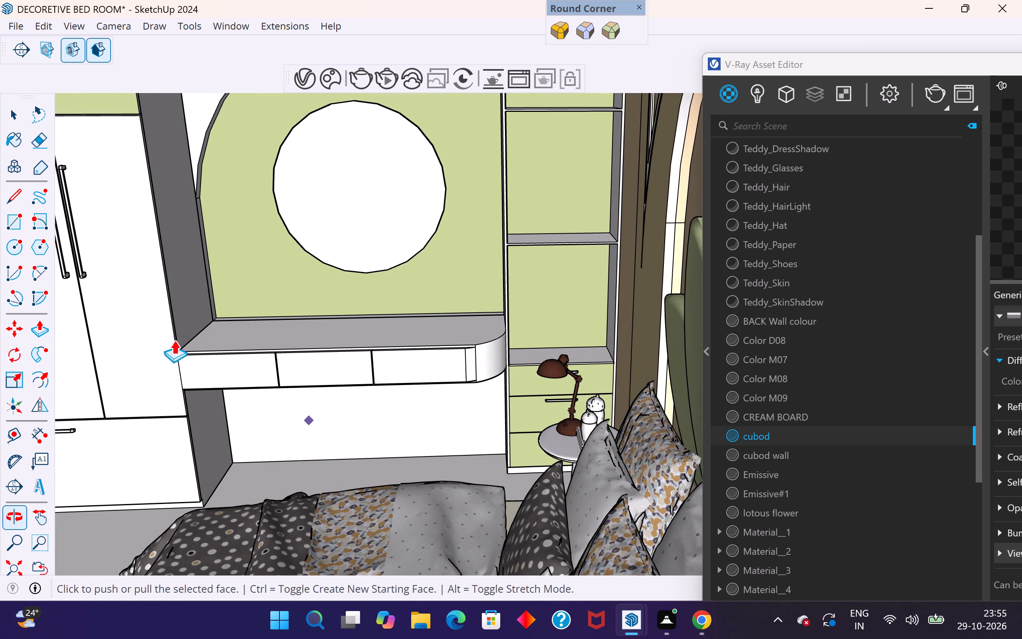
click(11, 121)
scroll(408, 323, down, 4)
middle_drag(356, 372, 410, 349)
scroll(532, 360, down, 5)
middle_drag(459, 375, 588, 377)
scroll(339, 294, up, 7)
Scale the long handle on the wardrobe door nearest the desk down from its top end, making it slightly shorter.
click(342, 316)
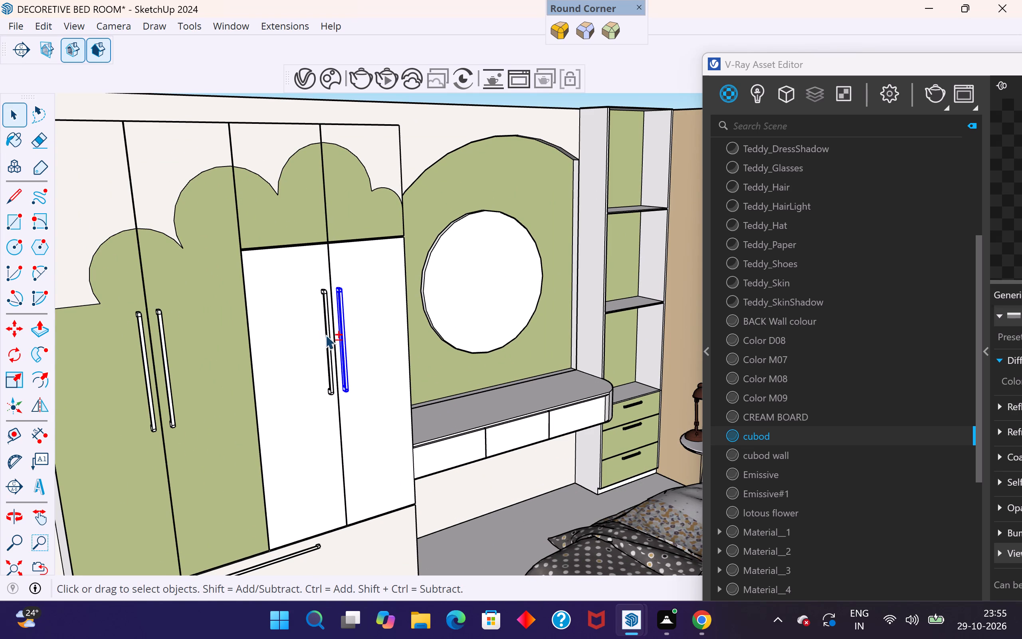
key(s)
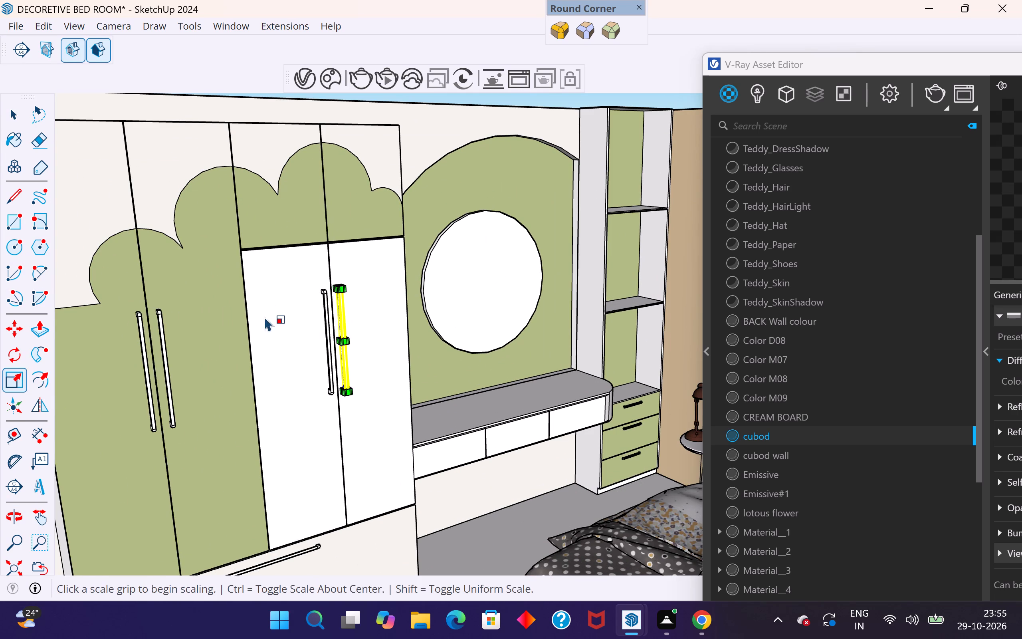
scroll(334, 294, up, 9)
middle_drag(352, 295, 317, 372)
scroll(322, 362, up, 9)
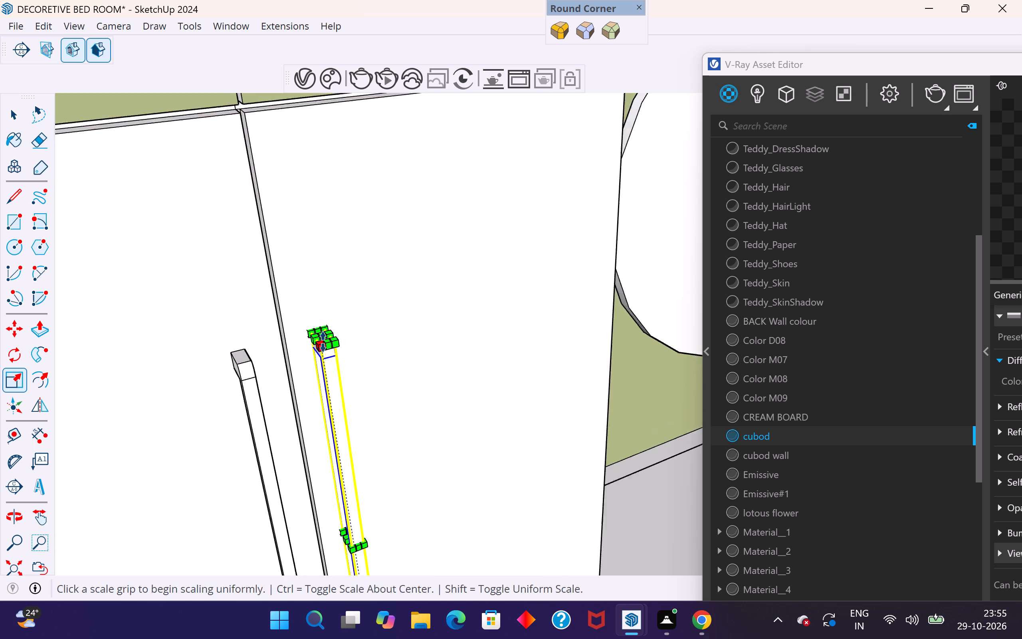
middle_drag(323, 341, 417, 229)
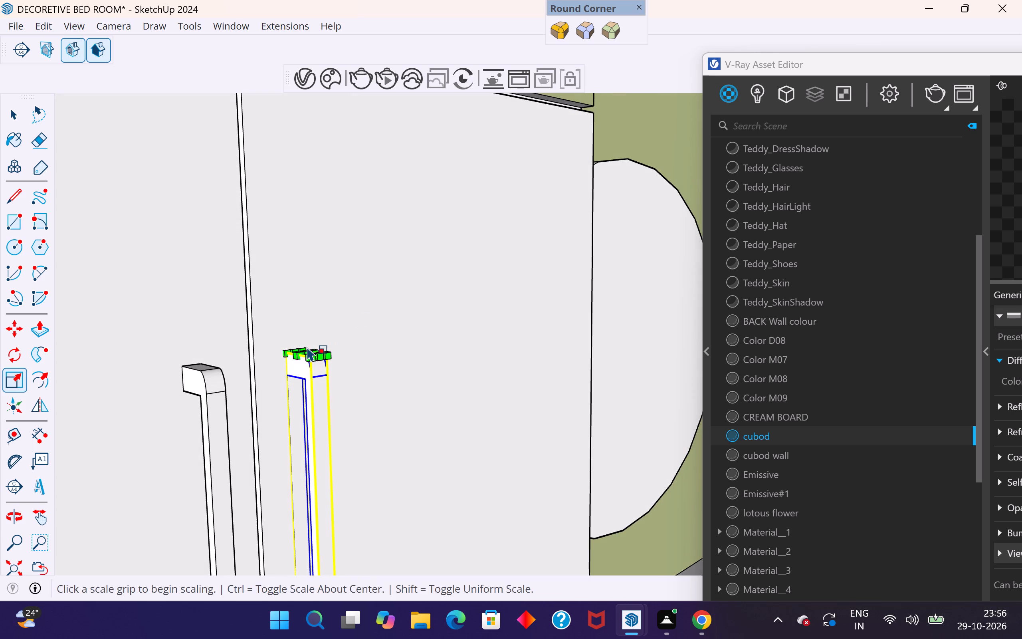
scroll(302, 355, up, 13)
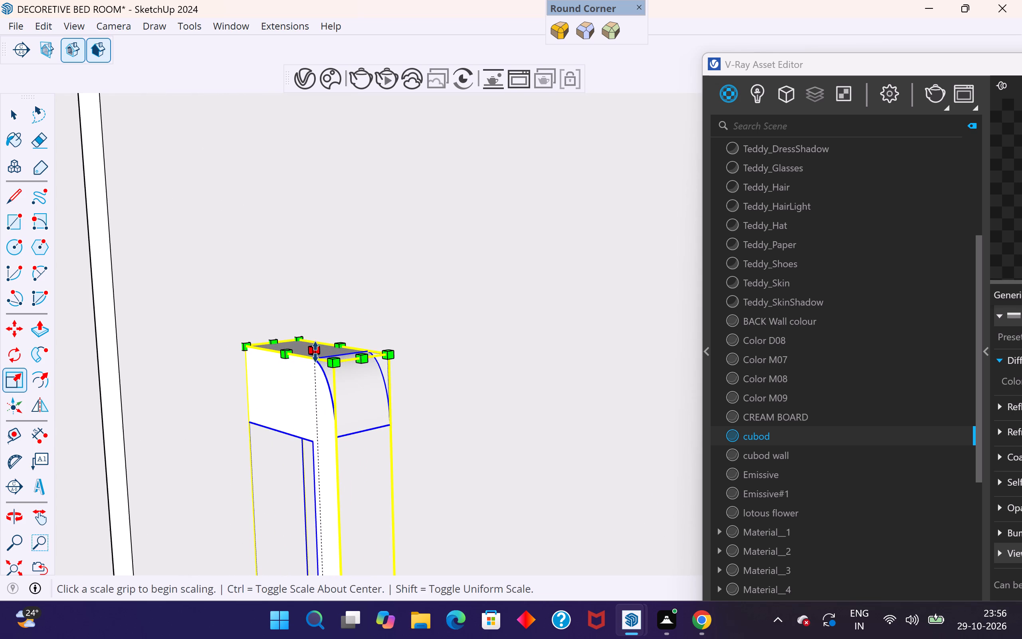
click(316, 353)
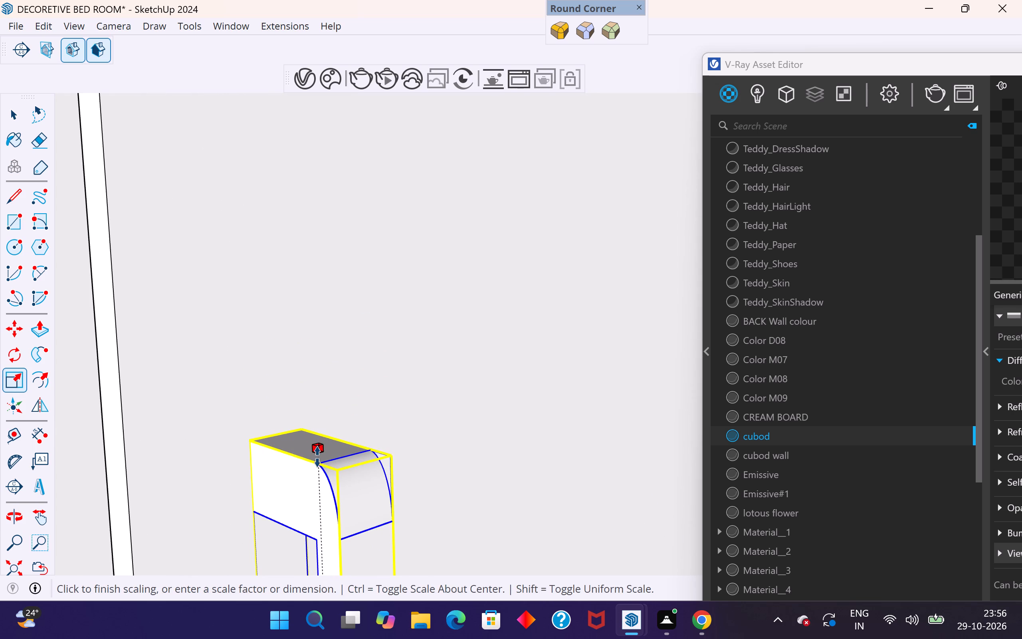
click(317, 465)
scroll(353, 258, down, 19)
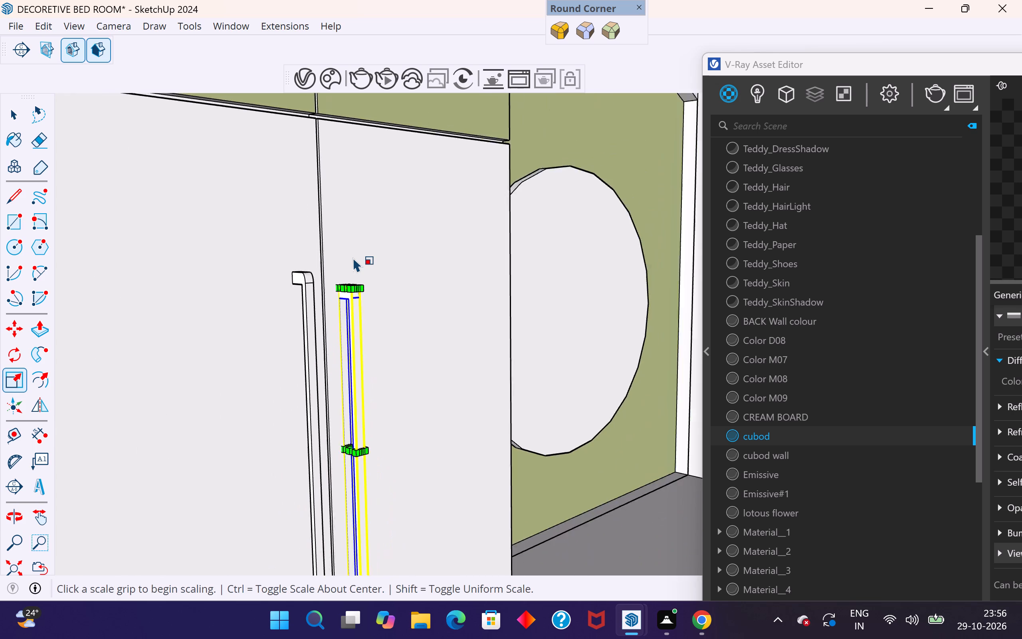
scroll(353, 258, down, 7)
click(11, 111)
Delete the unscaled handle on the adjacent white wardrobe door, beside the shortened one.
scroll(311, 333, up, 3)
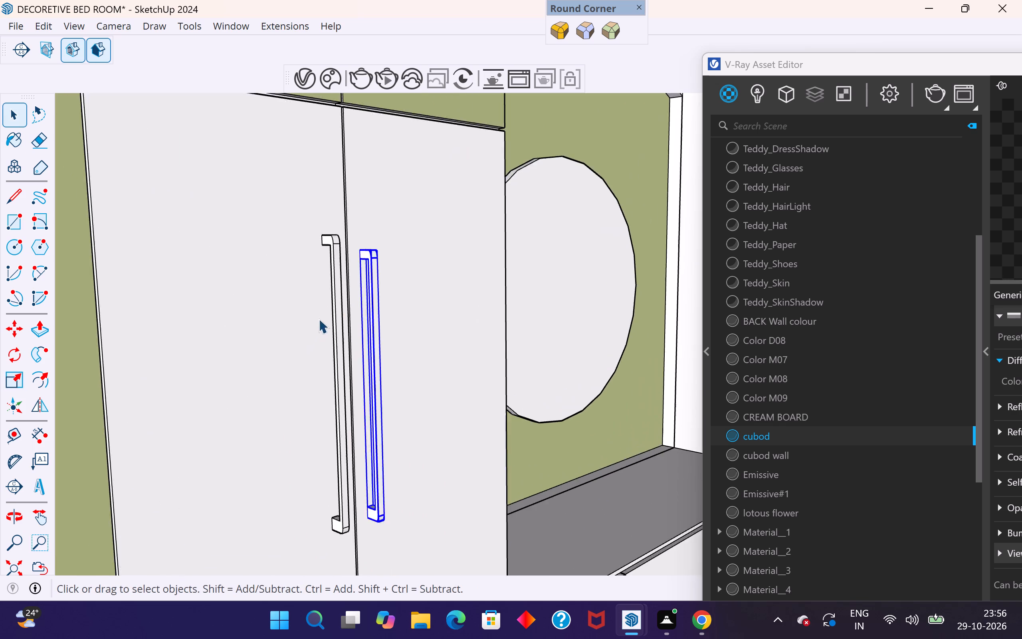
scroll(319, 319, up, 4)
click(333, 251)
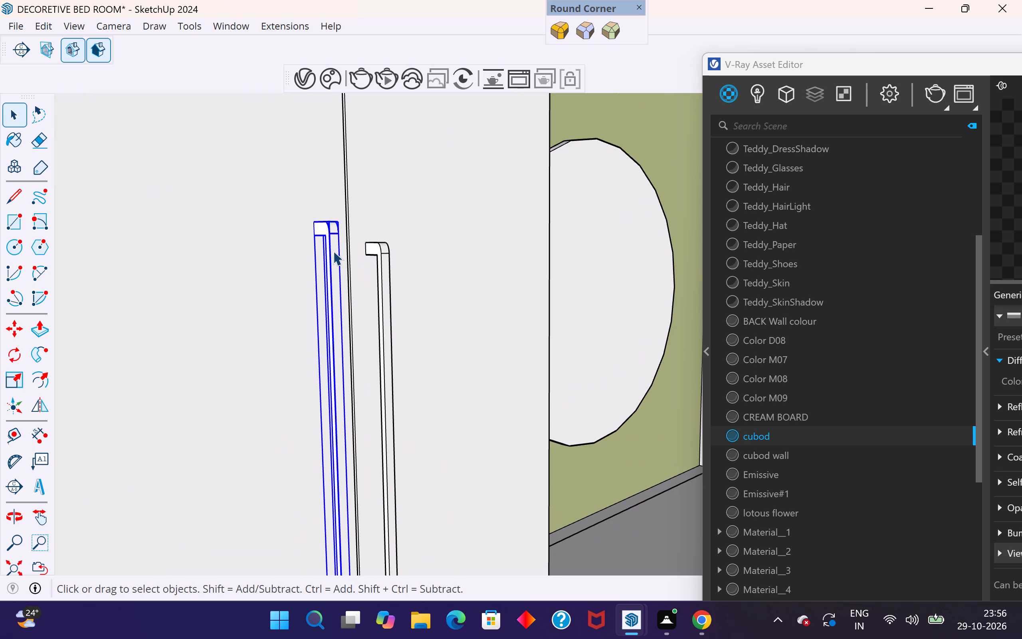
key(Delete)
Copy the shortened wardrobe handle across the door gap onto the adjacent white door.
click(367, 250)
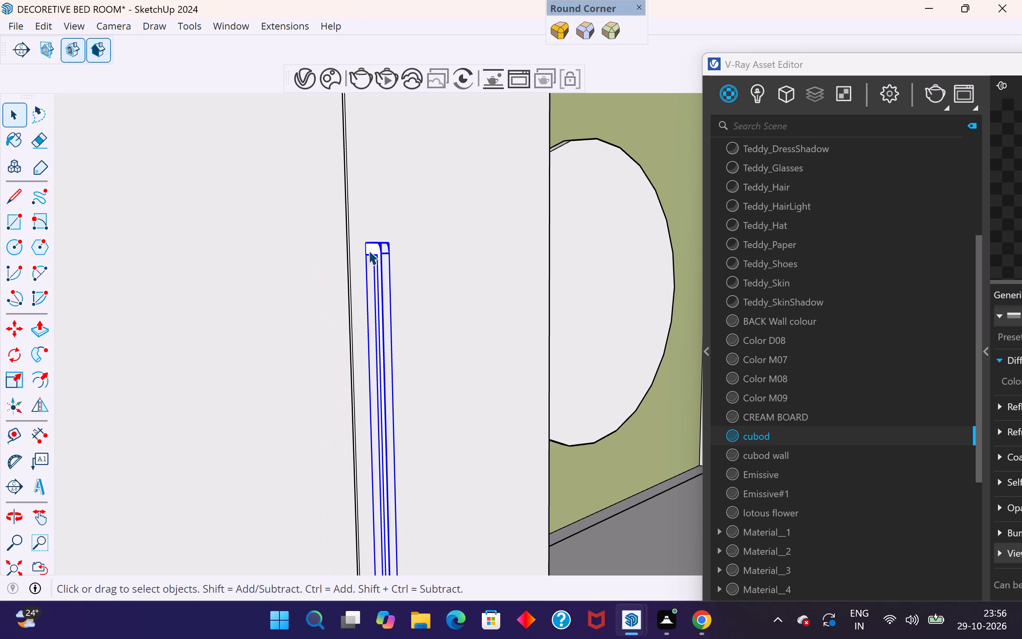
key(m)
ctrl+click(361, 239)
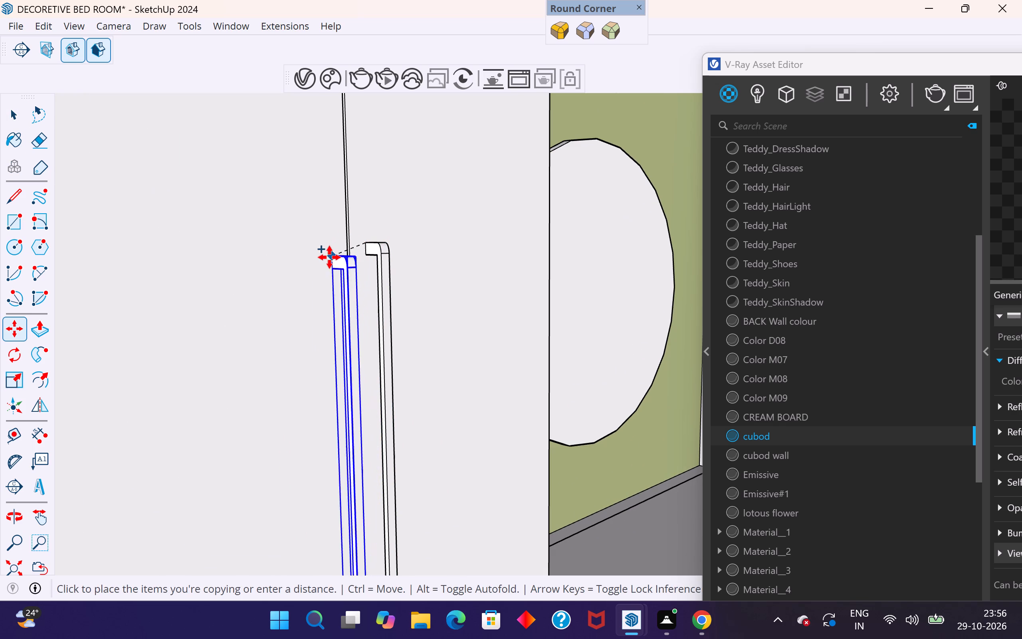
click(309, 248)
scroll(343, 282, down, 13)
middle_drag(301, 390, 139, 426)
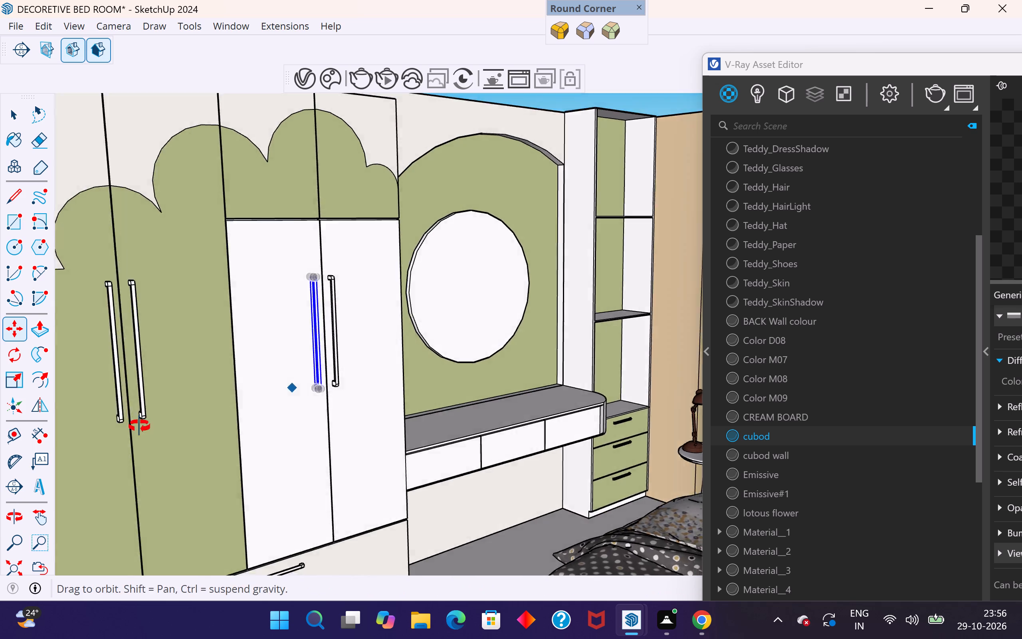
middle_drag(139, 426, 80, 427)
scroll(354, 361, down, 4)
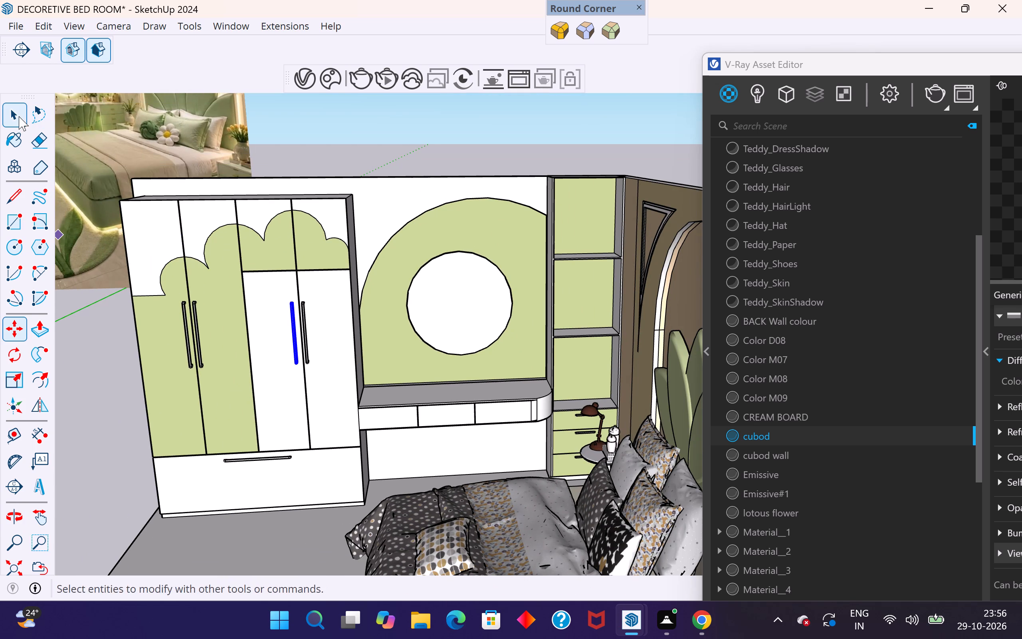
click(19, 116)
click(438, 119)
Delete both long handles from the green wardrobe doors.
click(195, 324)
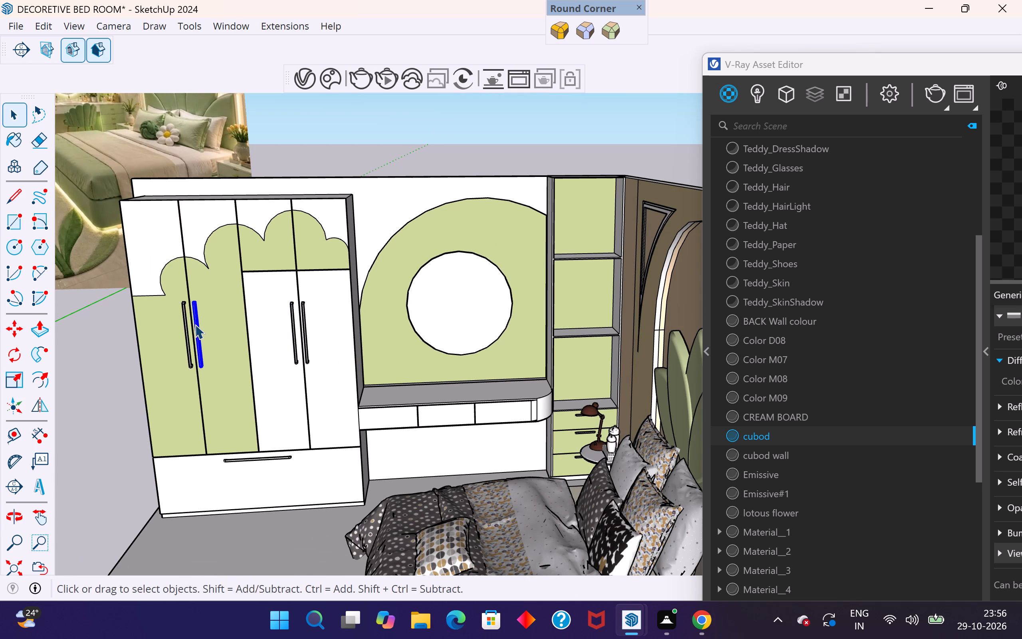
key(Delete)
click(185, 325)
key(Delete)
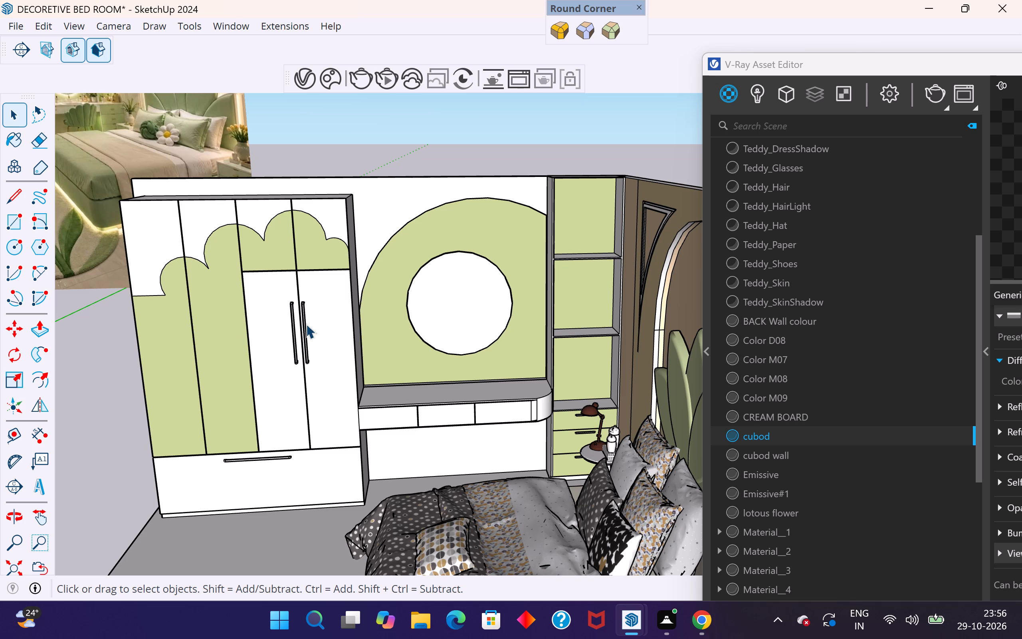
Move the handle on the white door nearest the desk slightly farther from the gap between the two white doors.
middle_drag(313, 325, 404, 309)
scroll(269, 341, up, 6)
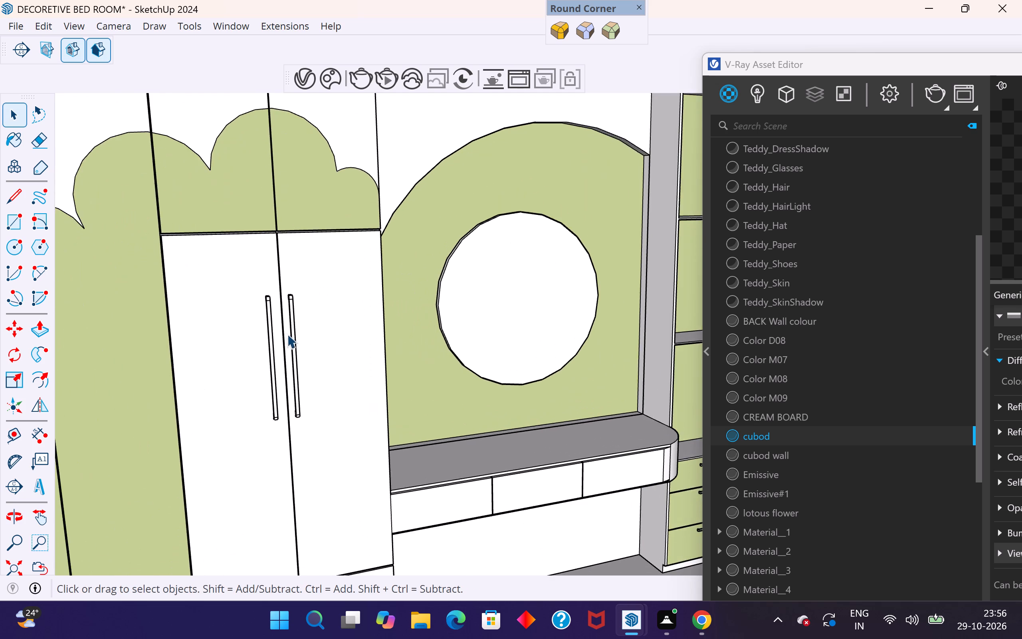
middle_drag(287, 334, 265, 354)
scroll(271, 342, up, 3)
click(258, 334)
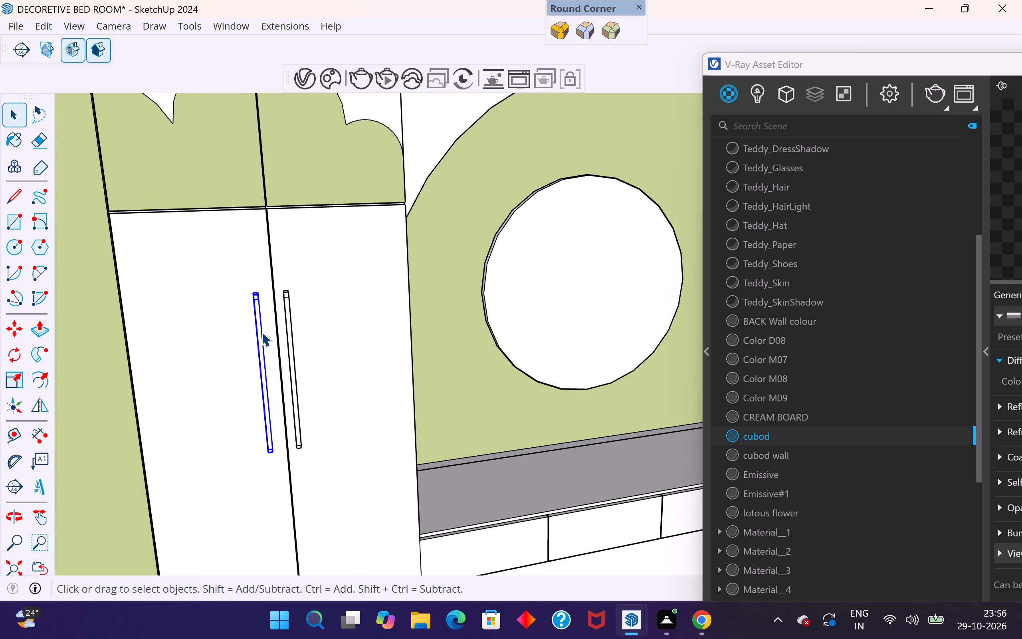
scroll(388, 397, down, 6)
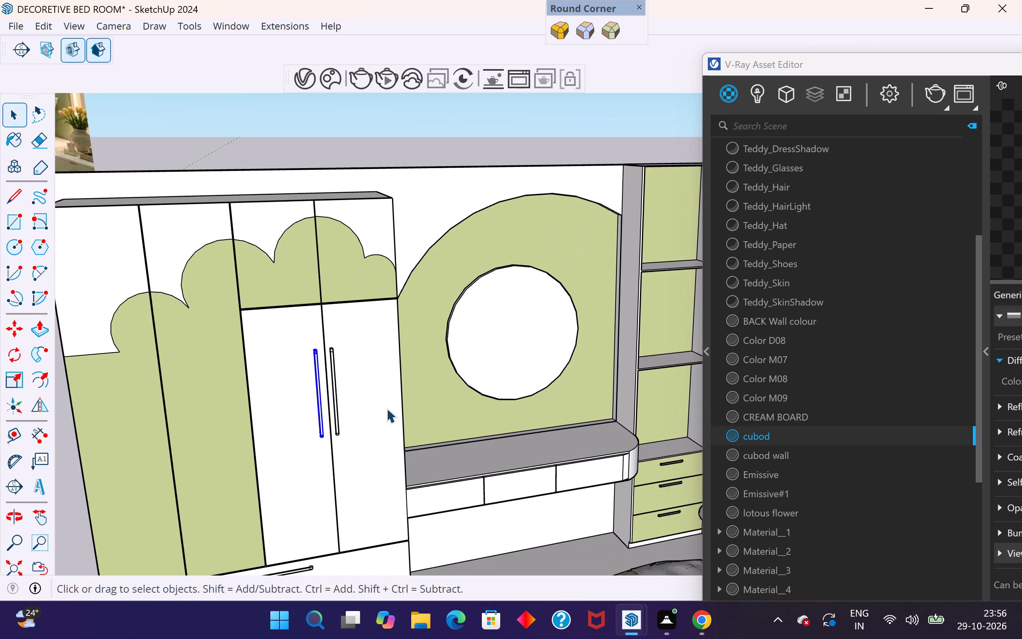
click(461, 147)
scroll(329, 383, up, 3)
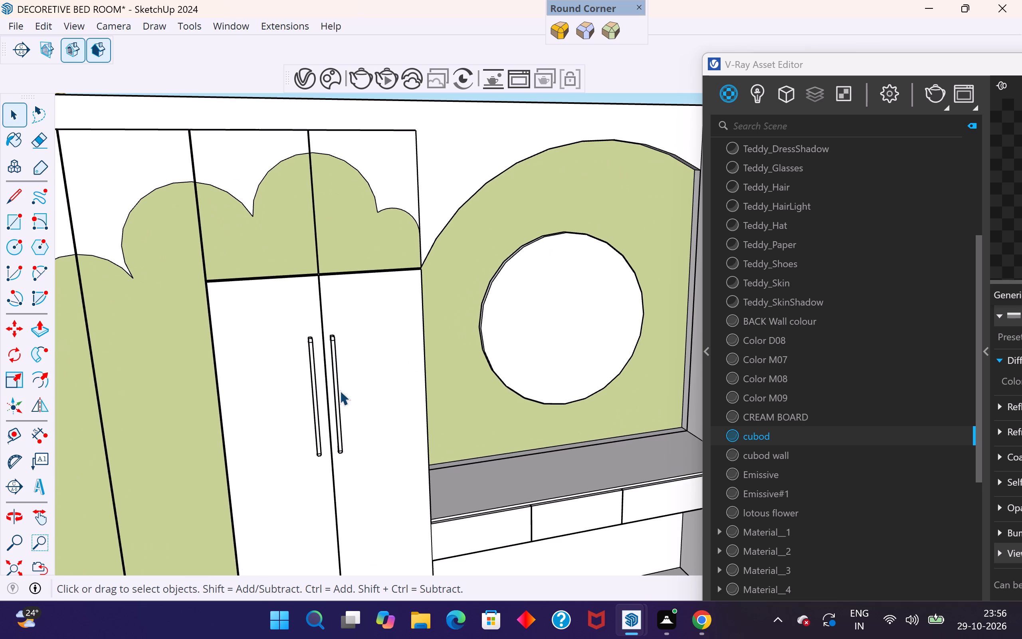
click(340, 391)
middle_drag(386, 339, 359, 457)
scroll(320, 411, up, 12)
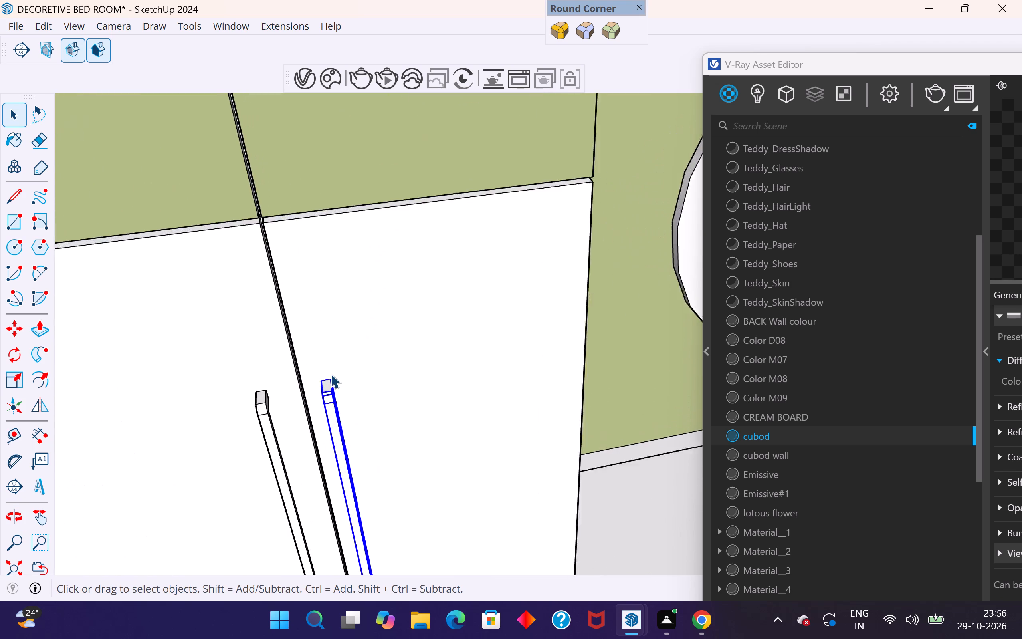
scroll(329, 380, up, 1)
middle_click(329, 380)
key(m)
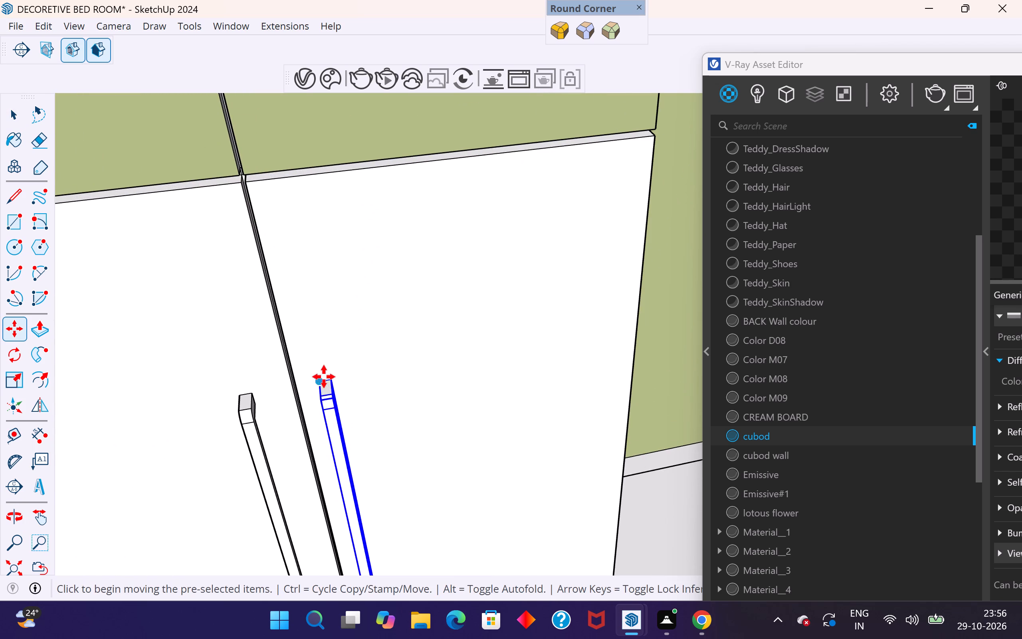
click(318, 377)
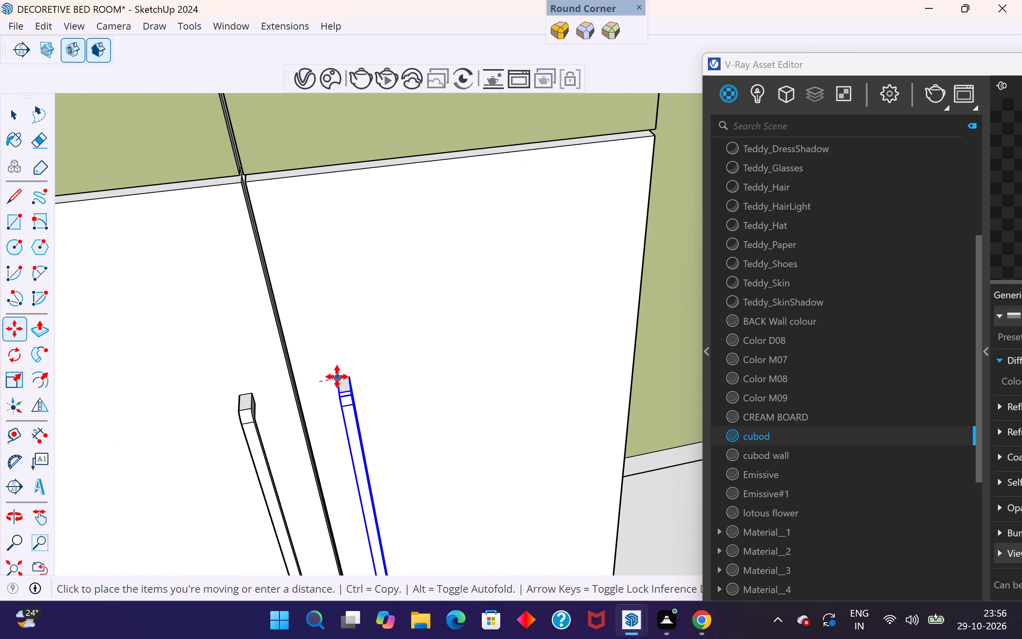
click(337, 380)
scroll(502, 331, down, 5)
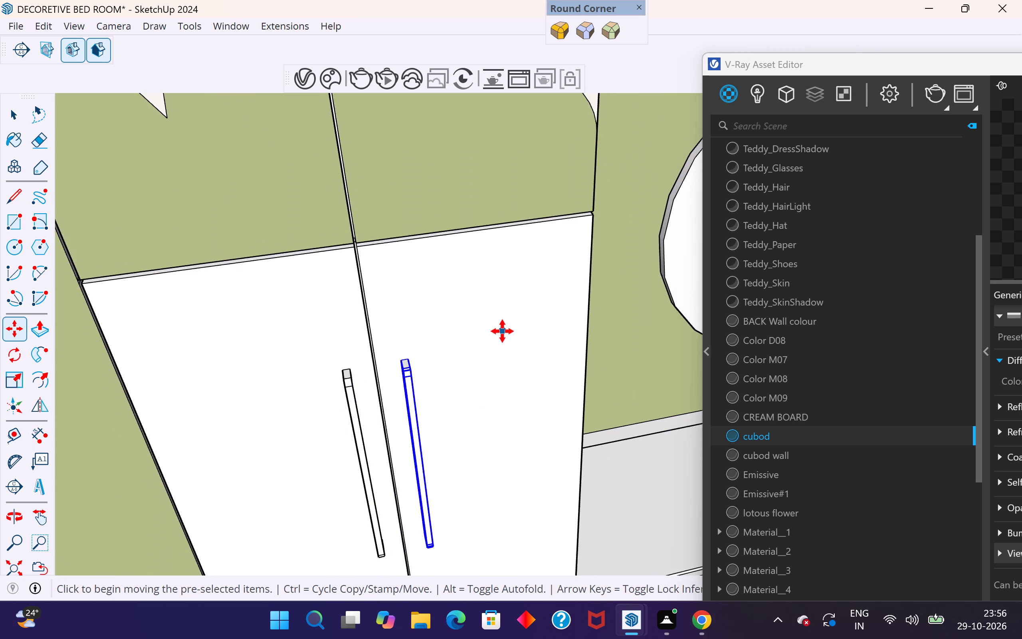
scroll(502, 331, down, 5)
middle_drag(504, 359, 500, 254)
click(21, 114)
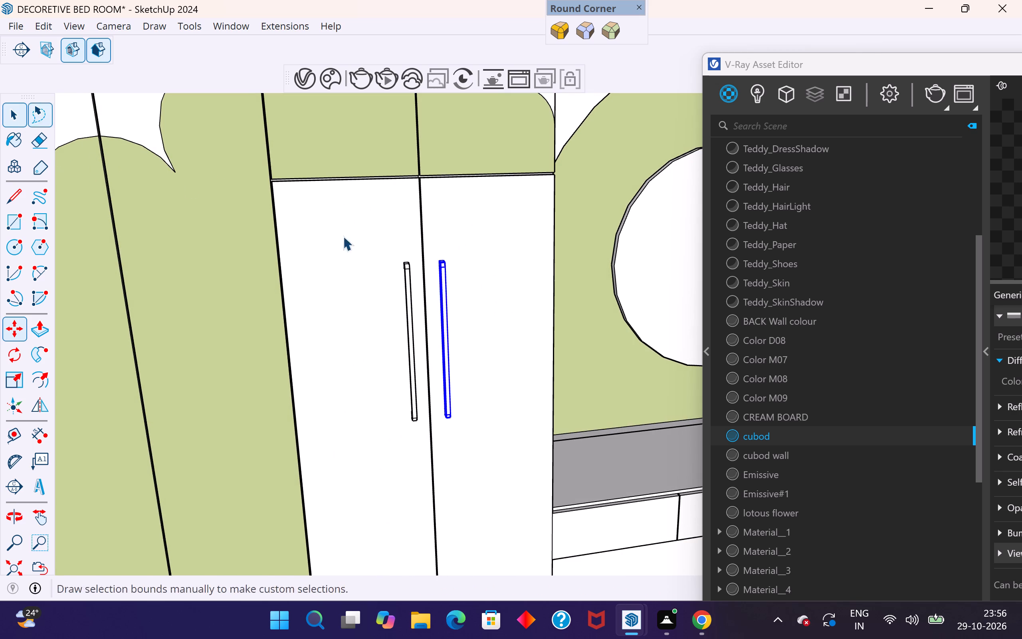
Scale the handle on the white door nearest the desk down from its top end, shortening it further.
scroll(493, 332, down, 10)
scroll(476, 324, up, 4)
click(476, 338)
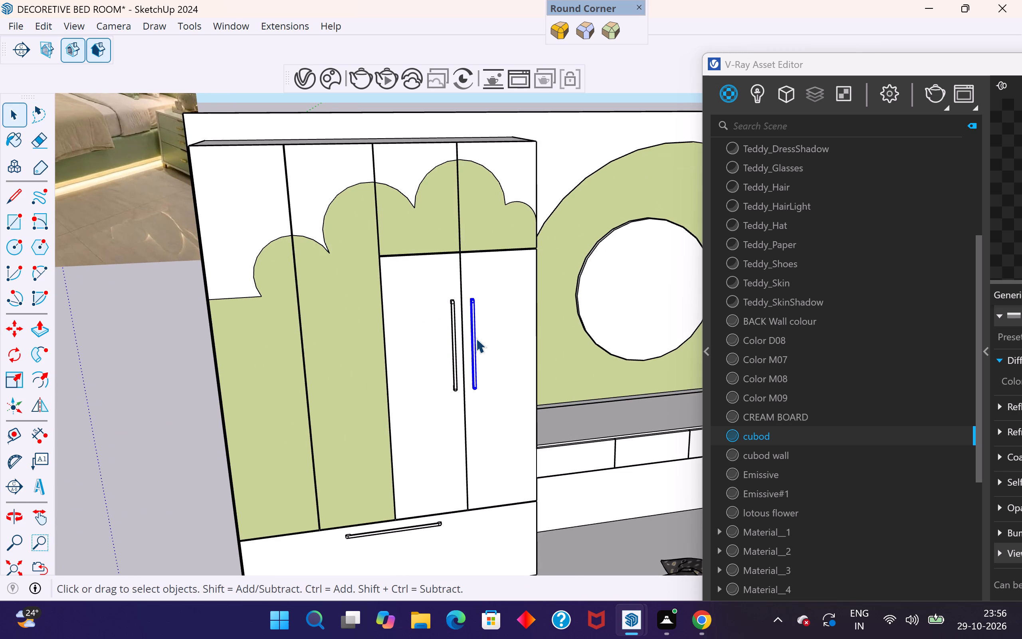
middle_drag(476, 343, 332, 330)
scroll(420, 334, up, 3)
middle_drag(472, 312, 432, 312)
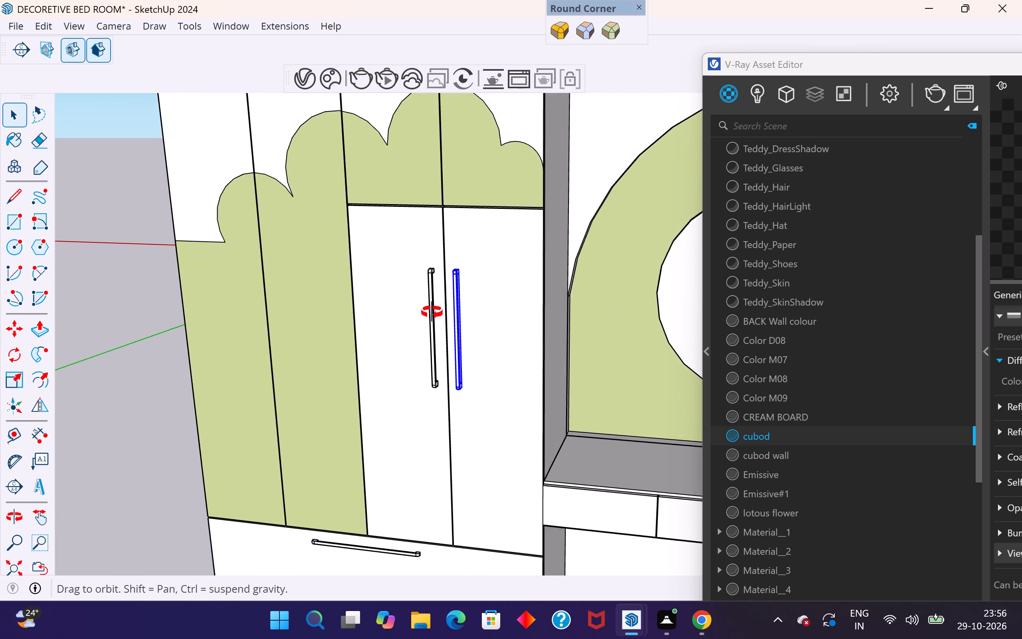
middle_drag(432, 312, 404, 312)
scroll(430, 339, up, 4)
middle_drag(466, 347, 381, 380)
key(s)
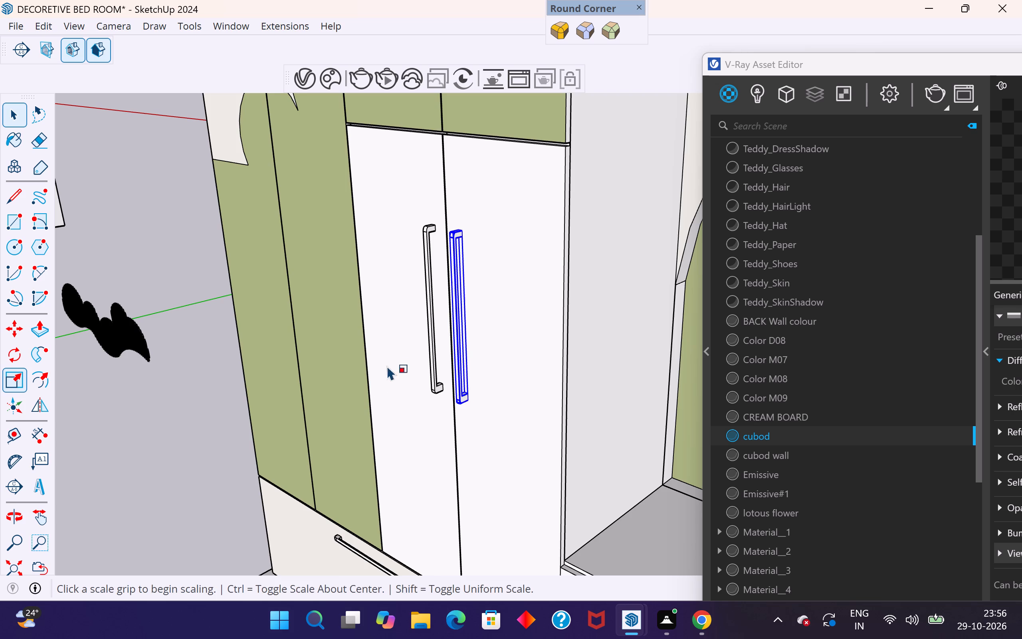
scroll(453, 225, up, 6)
middle_drag(461, 249, 543, 281)
scroll(513, 273, up, 4)
middle_drag(507, 268, 481, 271)
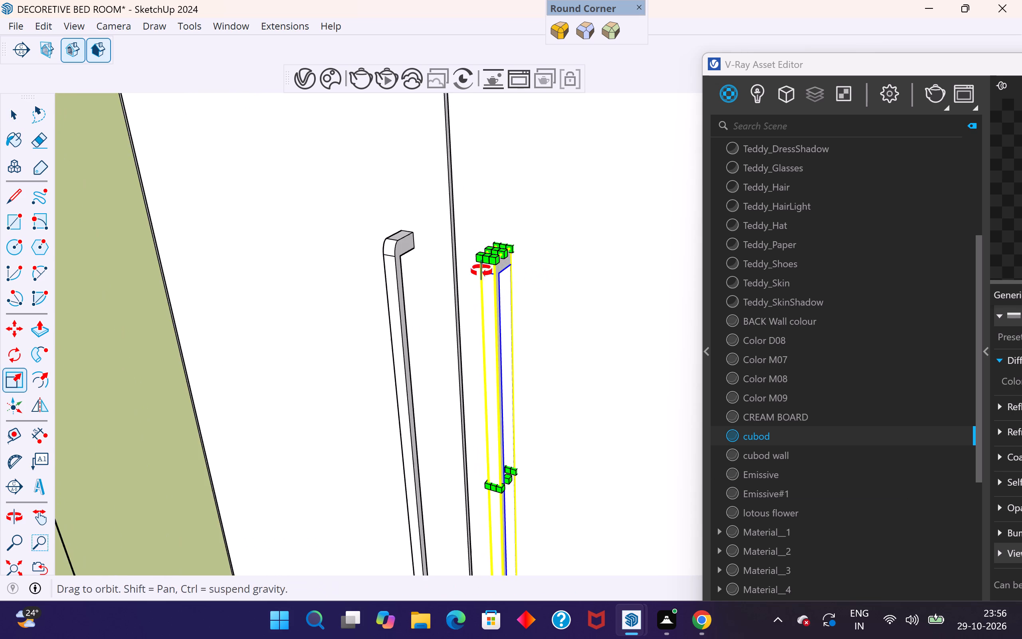
middle_drag(481, 271, 400, 286)
scroll(505, 276, up, 3)
middle_drag(513, 270, 407, 270)
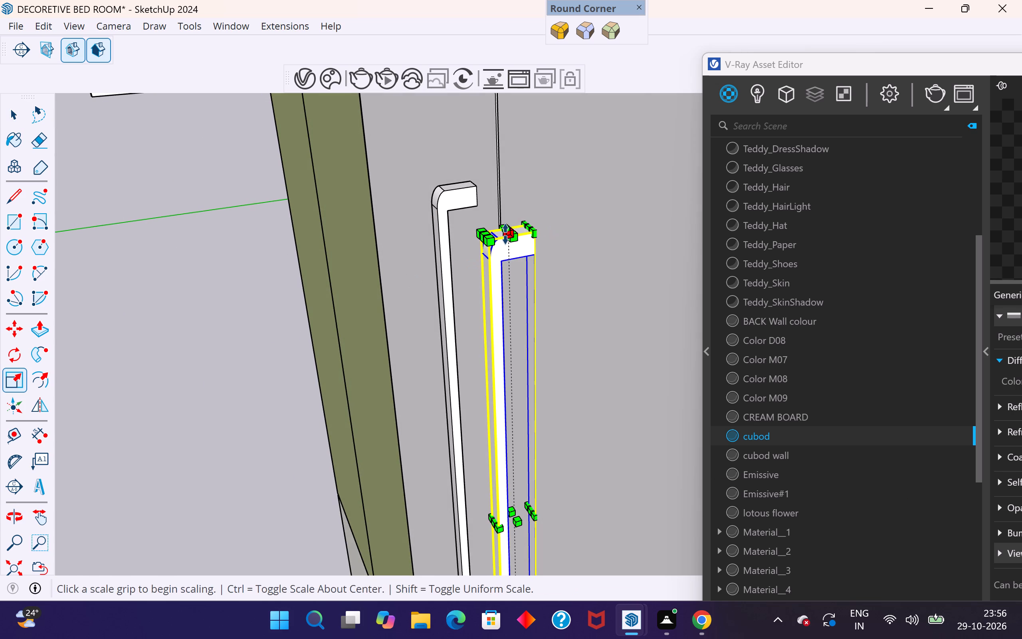
click(505, 235)
click(508, 316)
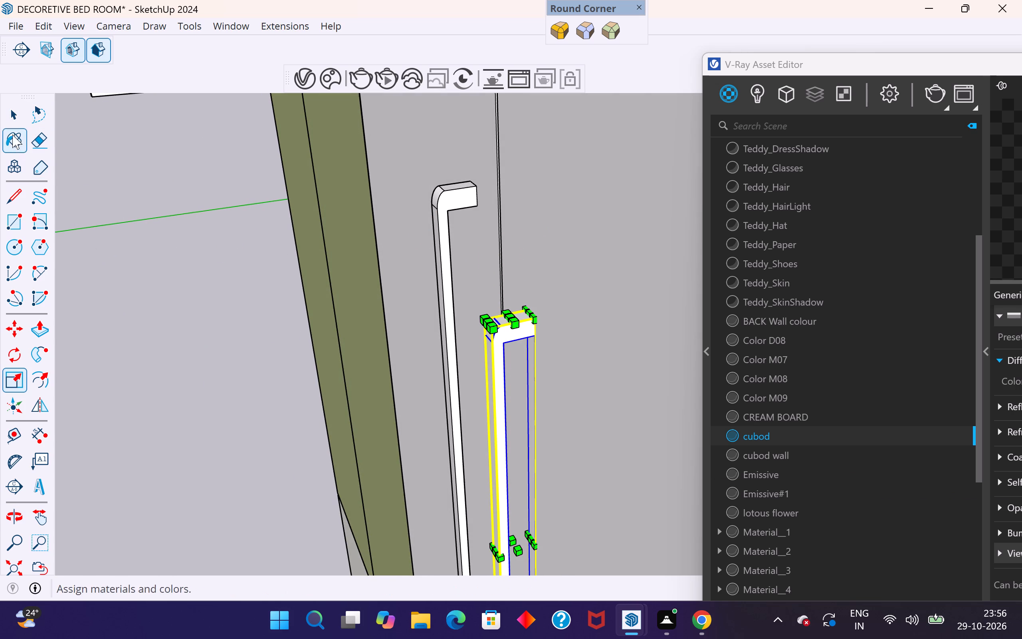
click(11, 118)
click(156, 327)
Scale the same handle's depth down from its front side, so it projects less from the door.
scroll(413, 290, down, 6)
middle_drag(476, 394, 458, 292)
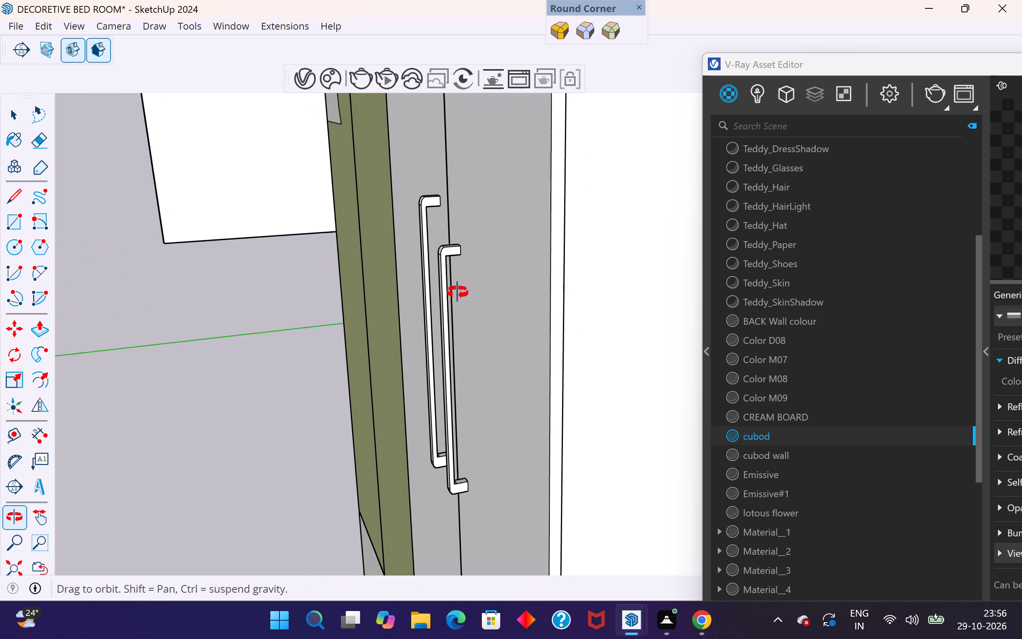
middle_drag(458, 292, 399, 318)
click(400, 330)
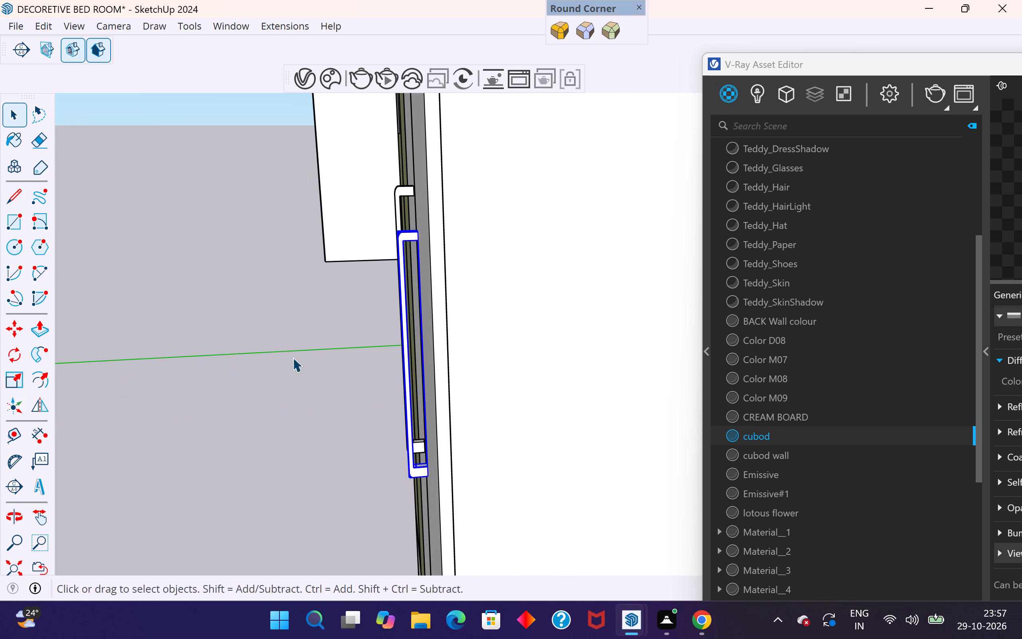
key(s)
scroll(410, 367, up, 4)
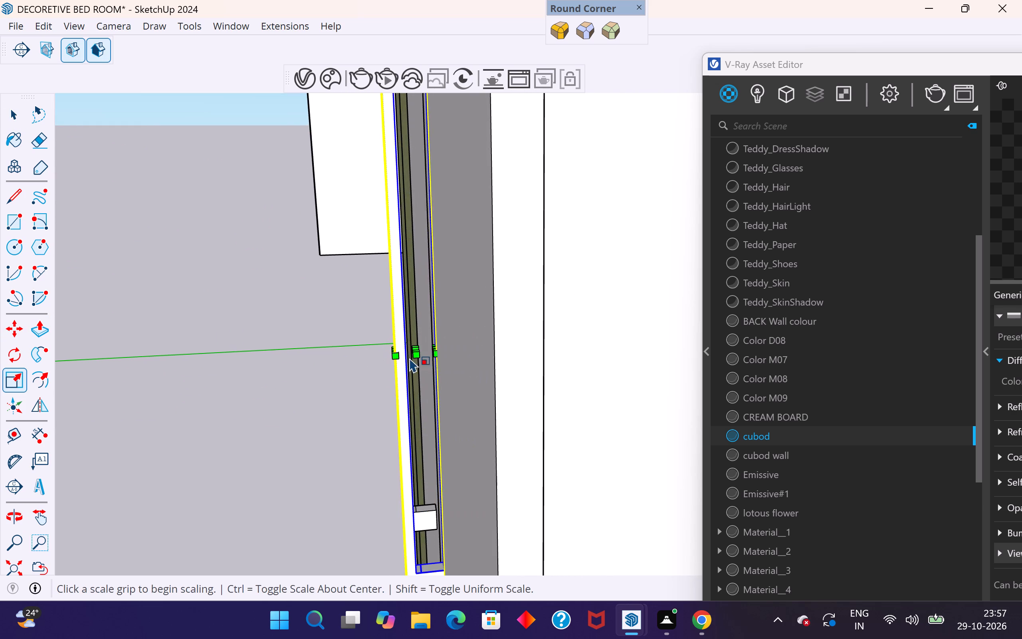
middle_drag(410, 358, 438, 368)
scroll(541, 413, up, 8)
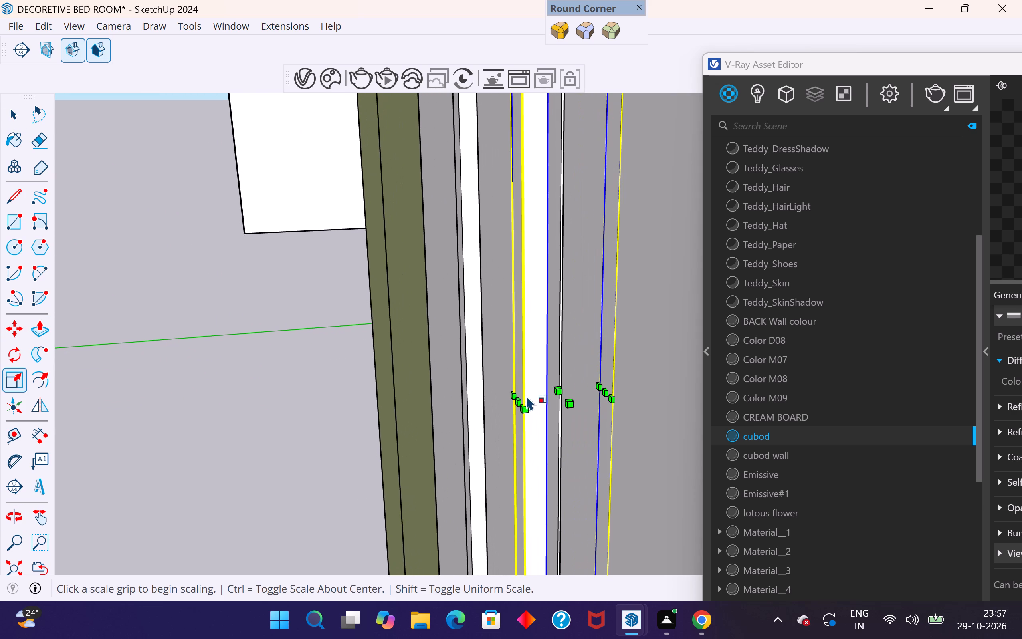
click(521, 400)
click(543, 404)
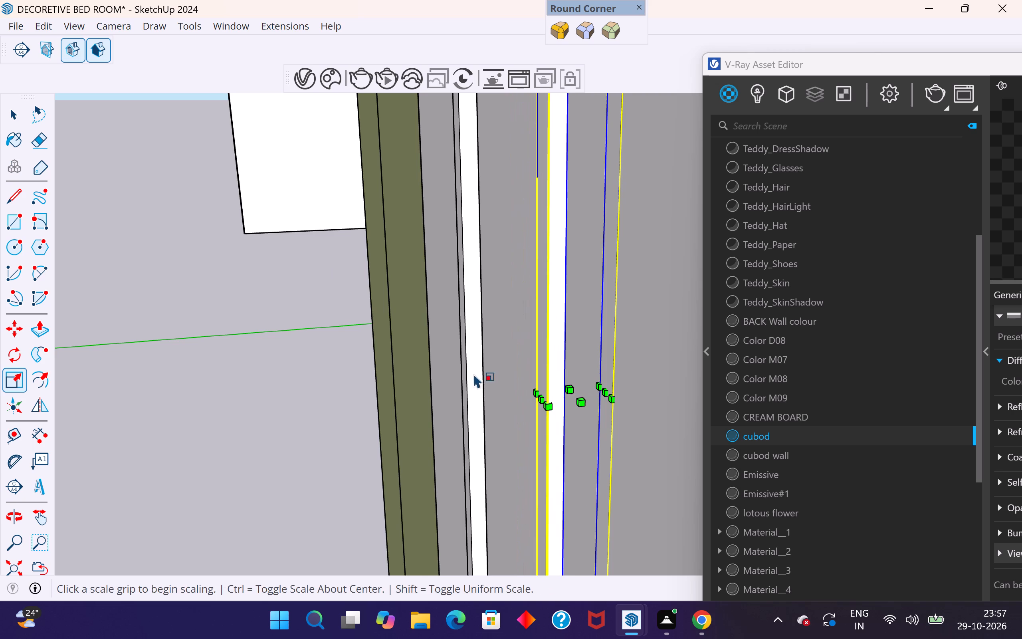
click(13, 118)
click(191, 244)
Delete the longer, unscaled handle on the adjacent white wardrobe door.
scroll(357, 286, down, 6)
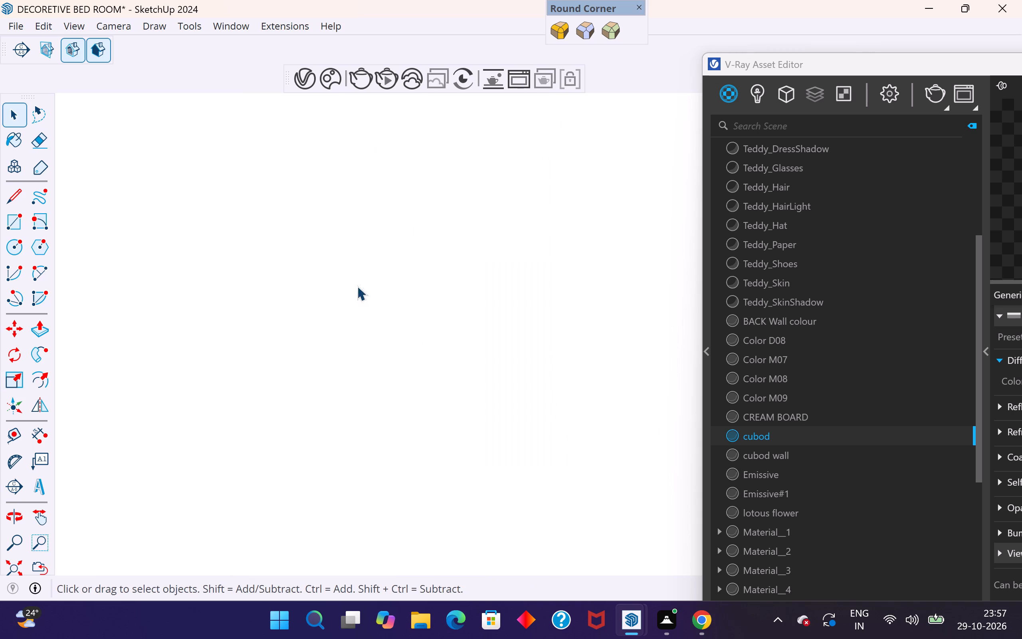
middle_drag(357, 314, 570, 366)
scroll(575, 377, down, 19)
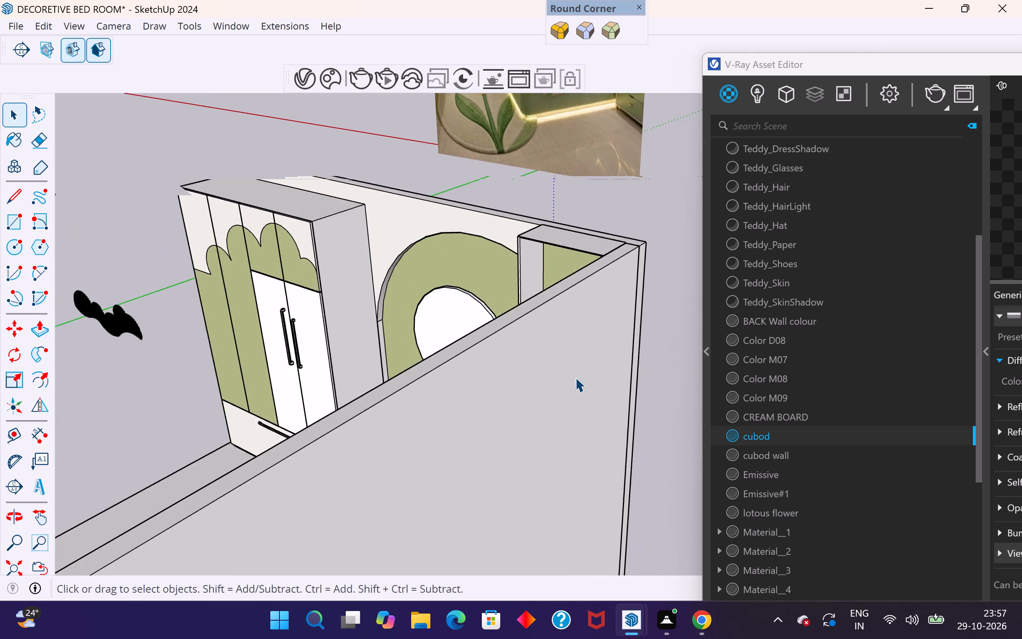
scroll(575, 377, down, 2)
middle_drag(319, 361, 554, 362)
scroll(395, 422, up, 4)
middle_drag(395, 422, 429, 325)
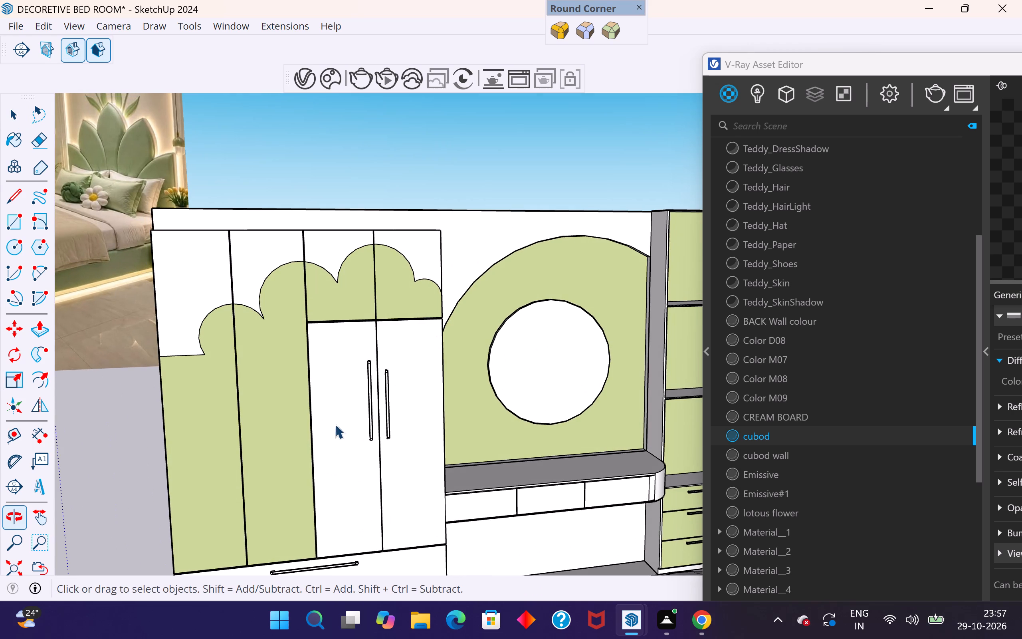
click(371, 410)
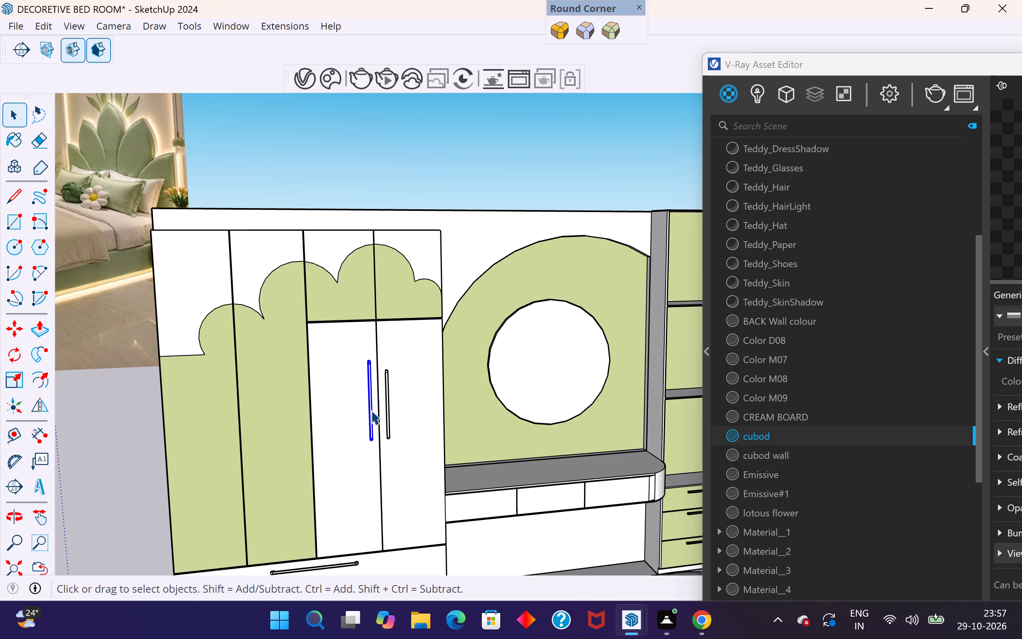
key(Delete)
Copy the resized handle from its lower end across the gap onto the adjacent white wardrobe door.
middle_drag(387, 433, 437, 478)
scroll(380, 428, up, 4)
middle_drag(404, 456, 445, 467)
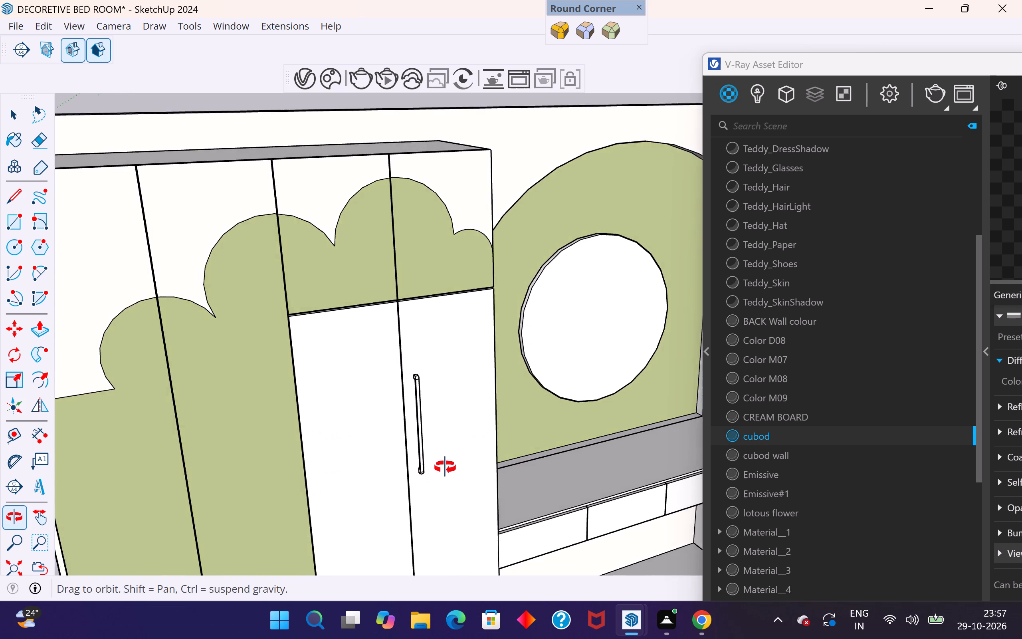
middle_drag(445, 467, 493, 423)
scroll(449, 471, up, 7)
middle_drag(465, 454, 489, 439)
scroll(489, 439, down, 1)
click(507, 427)
key(m)
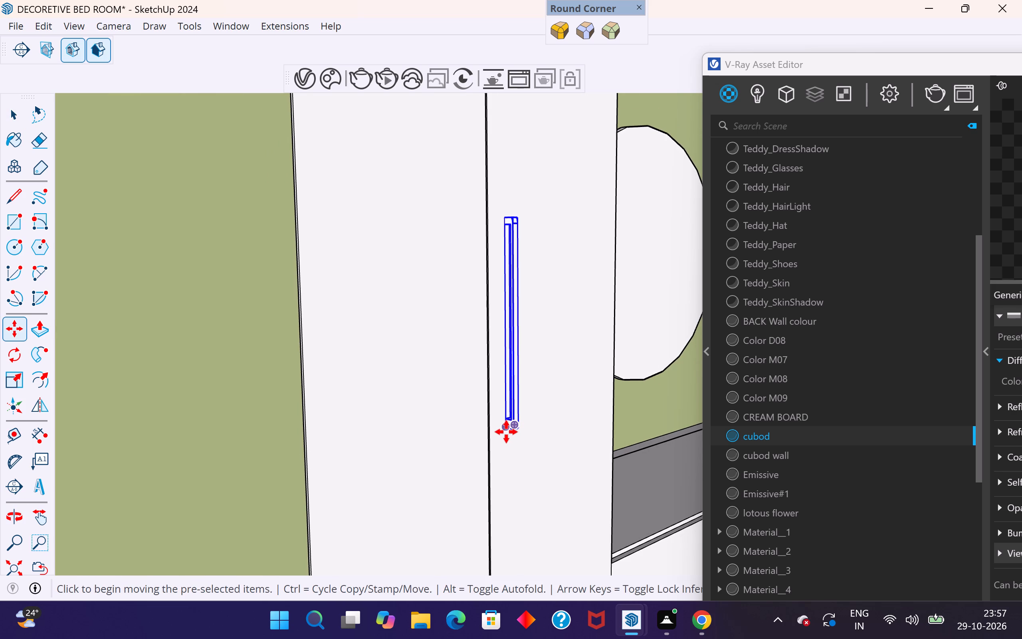
scroll(504, 441, up, 7)
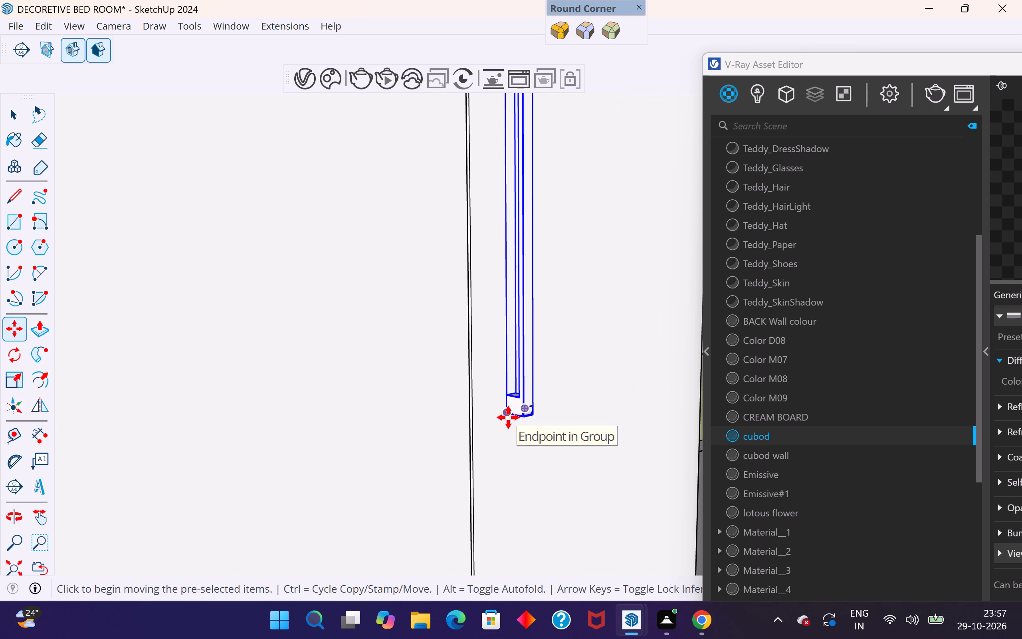
ctrl+click(508, 417)
click(419, 438)
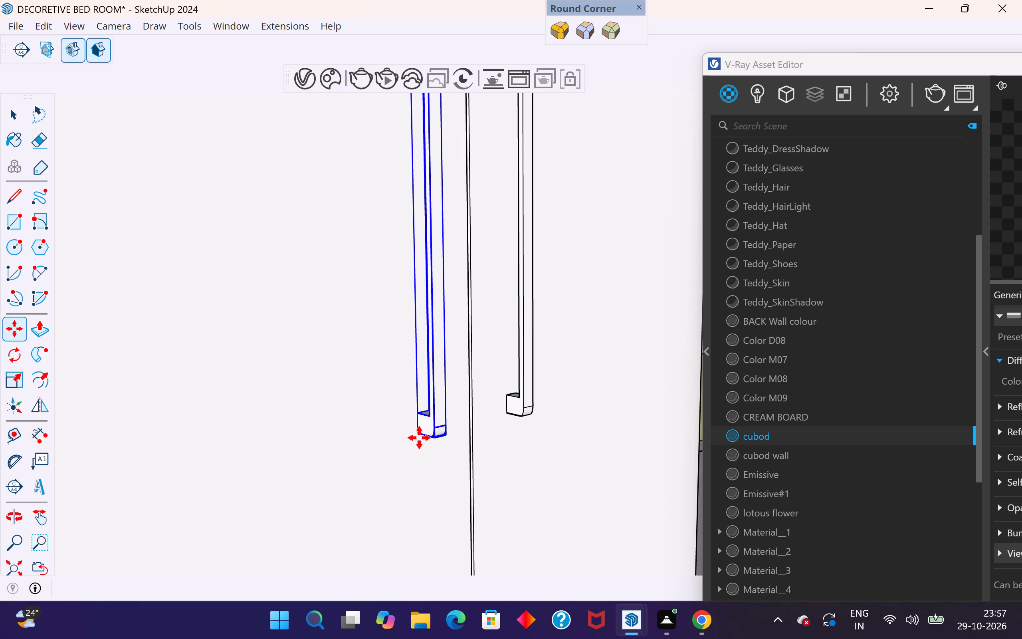
scroll(535, 435, down, 13)
middle_drag(605, 346, 458, 382)
scroll(476, 377, down, 4)
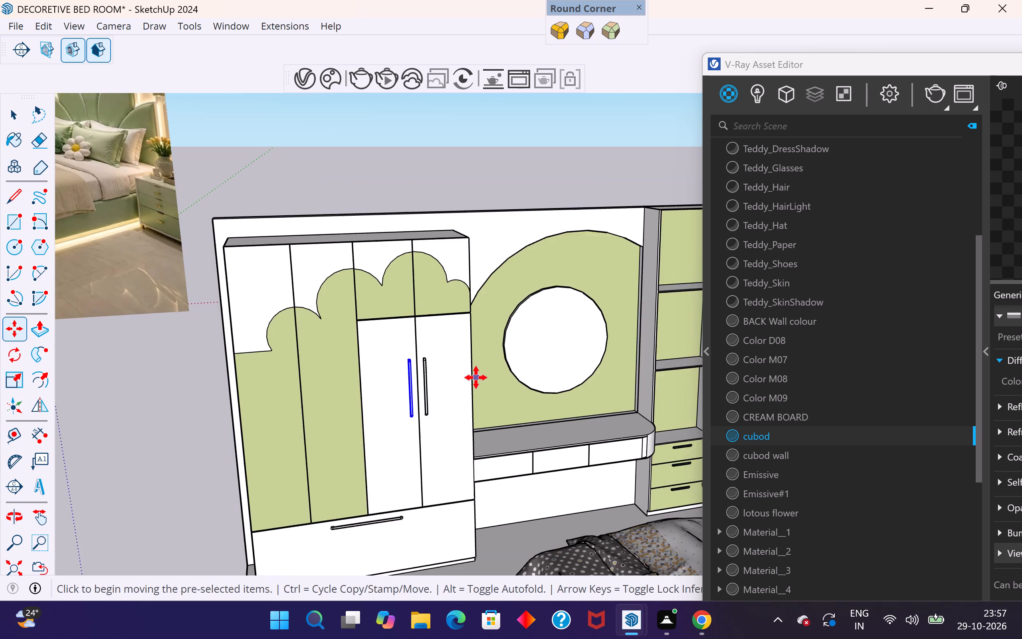
Copy the pair of handles from the white wardrobe doors along the red axis onto the two adjacent green wardrobe doors.
scroll(476, 377, down, 6)
click(16, 115)
click(141, 377)
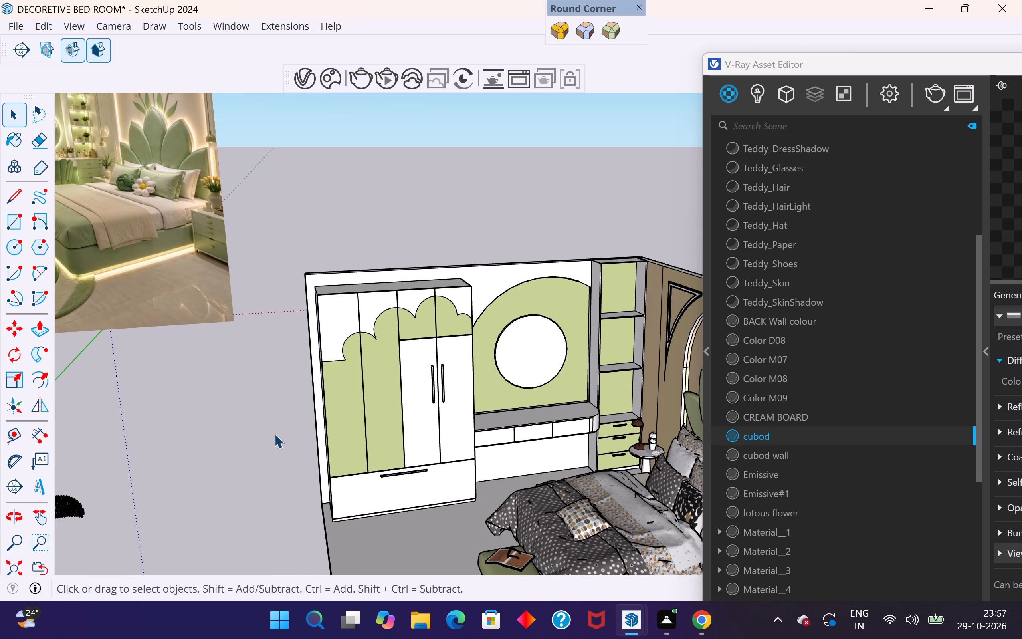
scroll(277, 435, down, 3)
middle_drag(373, 439, 329, 437)
scroll(403, 394, up, 8)
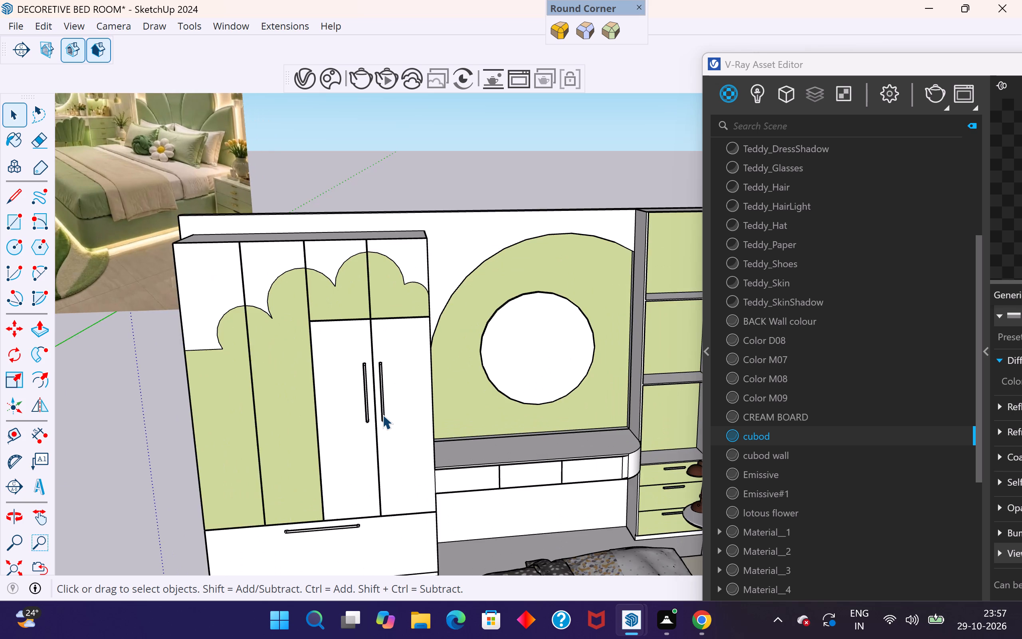
scroll(382, 415, up, 4)
click(382, 415)
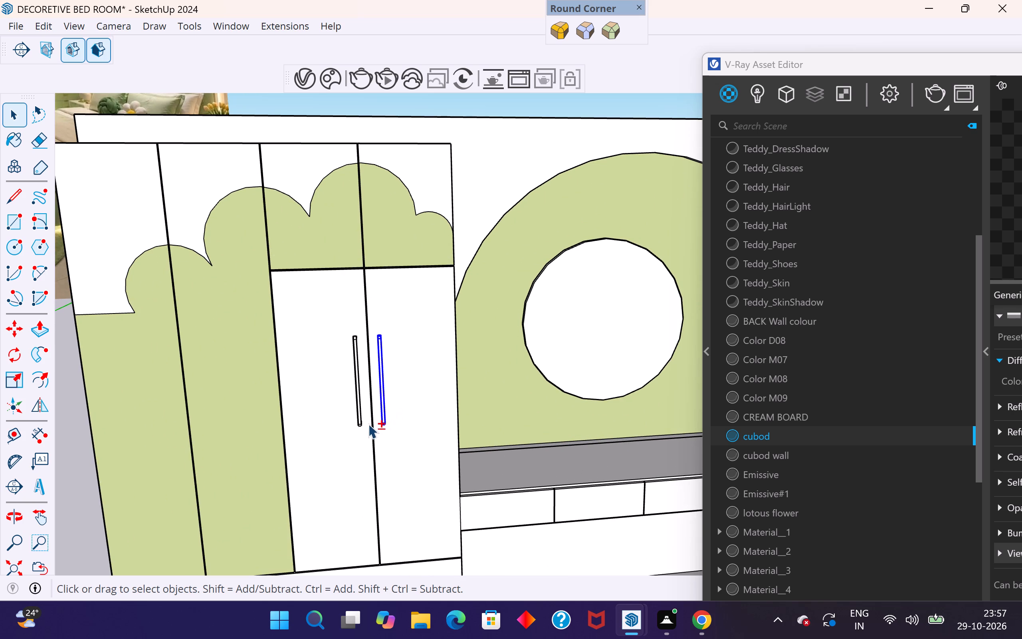
shift+click(360, 420)
key(m)
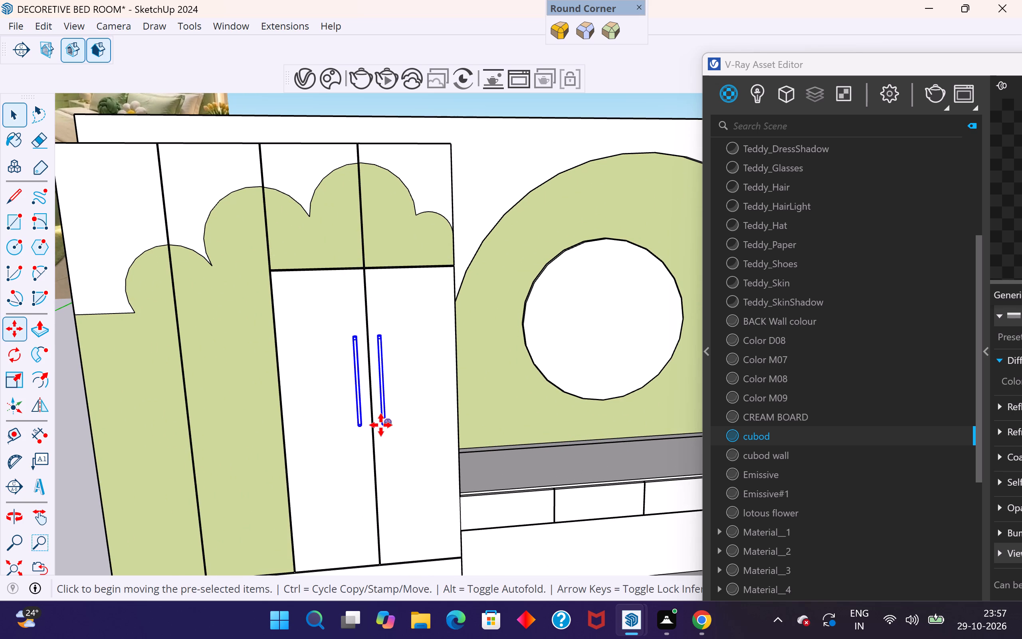
scroll(390, 433, up, 10)
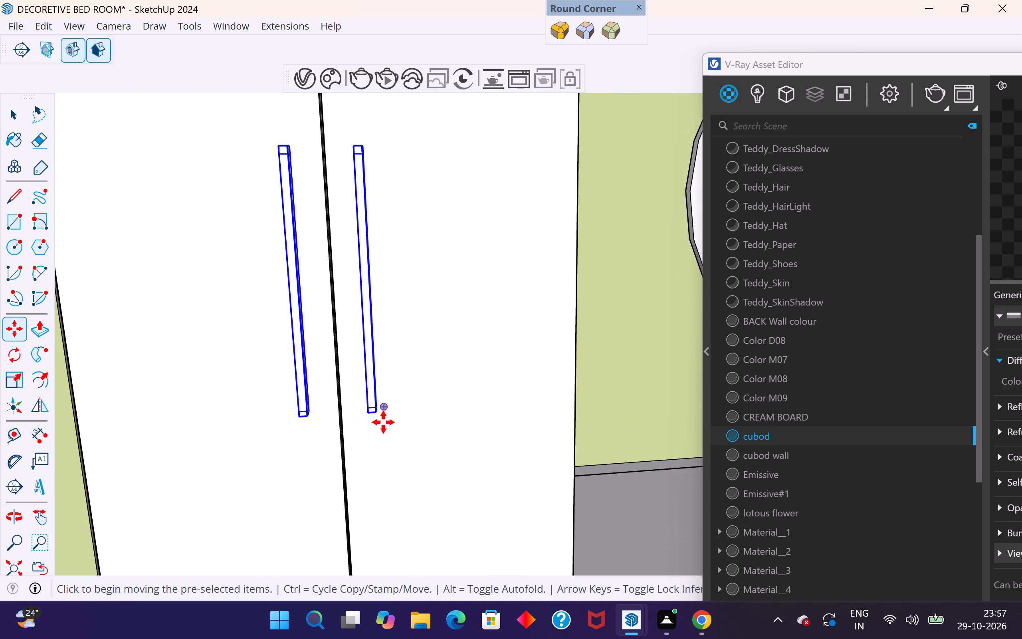
scroll(379, 407, up, 8)
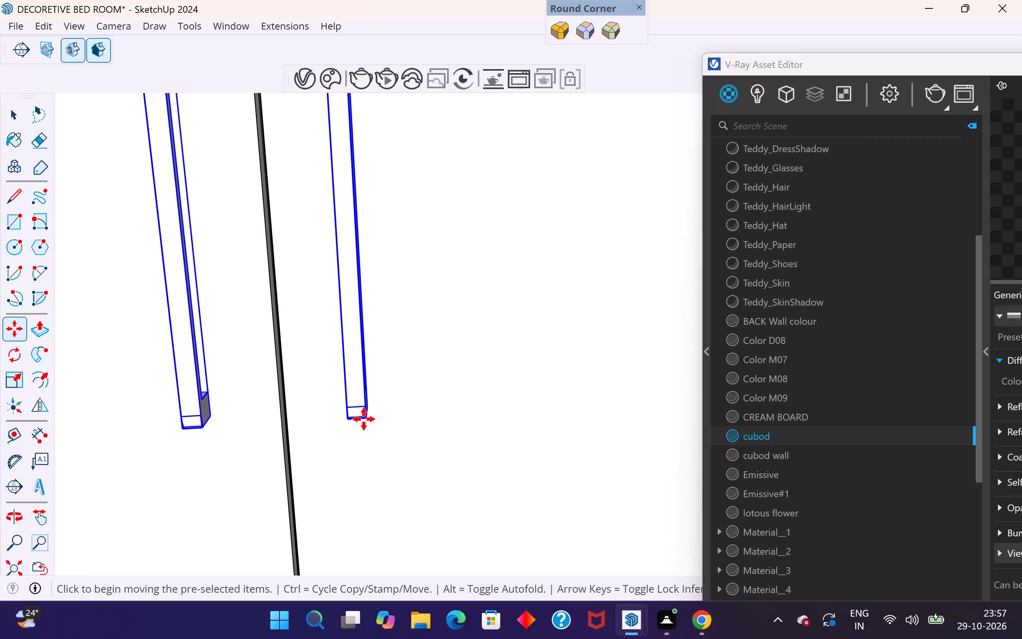
ctrl+click(364, 419)
scroll(372, 417, down, 15)
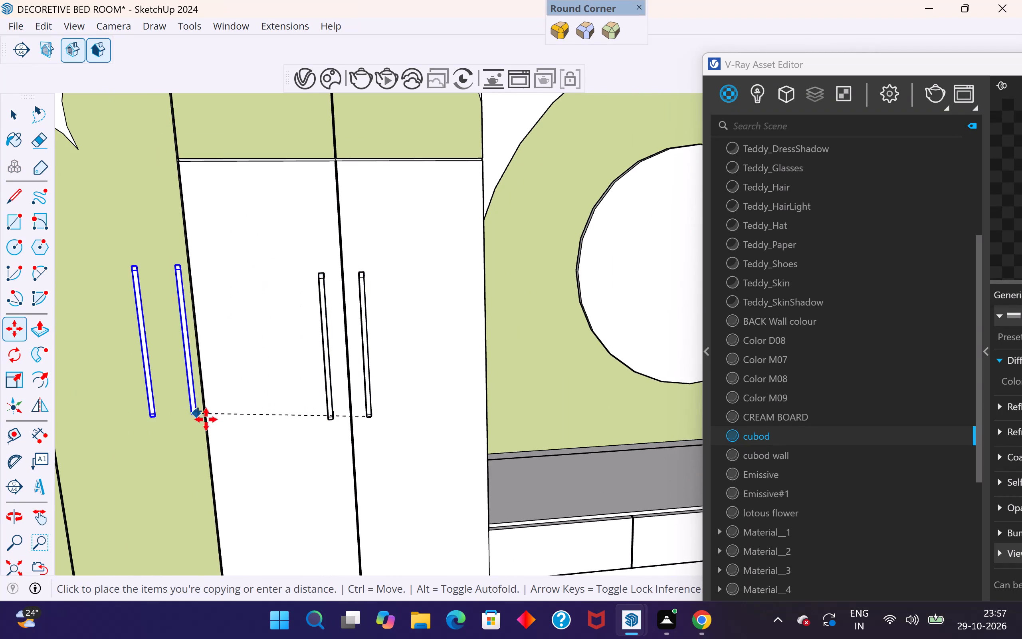
scroll(477, 413, down, 5)
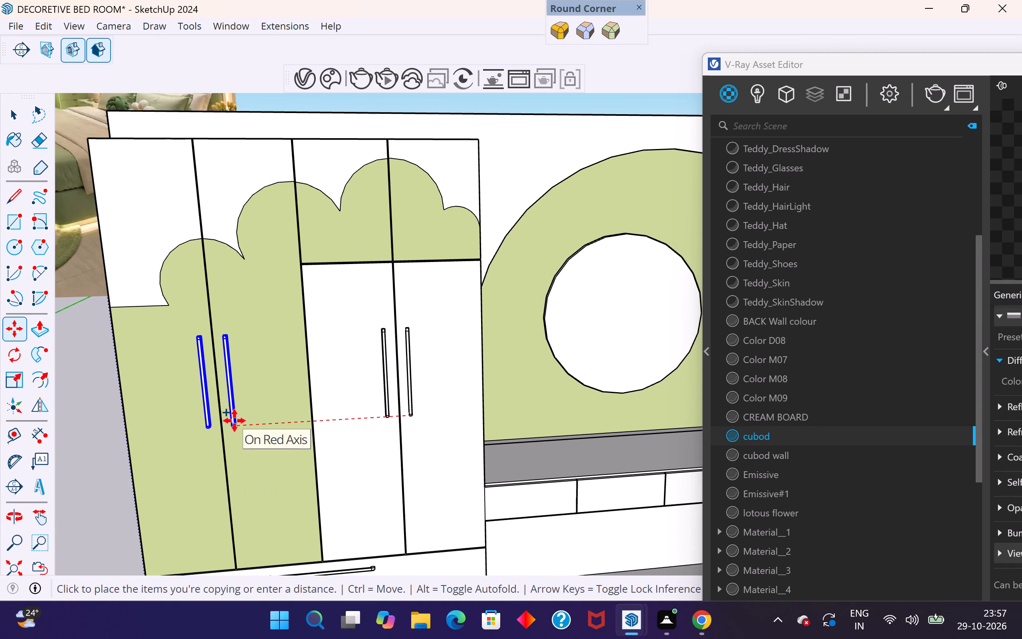
click(234, 421)
click(12, 114)
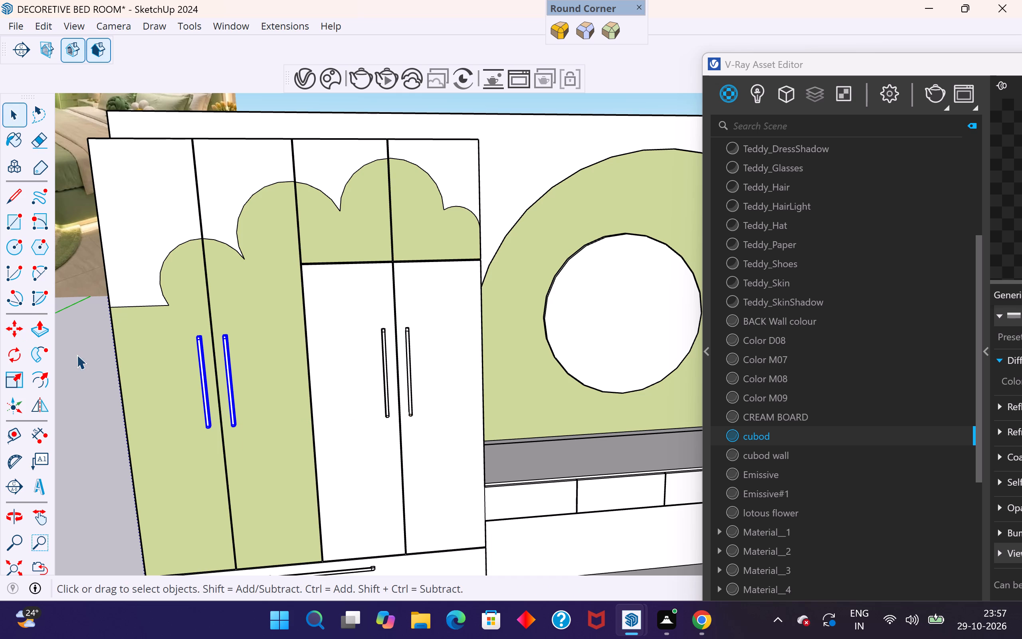
click(77, 355)
Scale the handle on the top green drawer, below the open shelves beside the desk, shorter from its desk-side end.
scroll(265, 383, down, 4)
middle_drag(268, 383, 620, 254)
scroll(373, 391, down, 5)
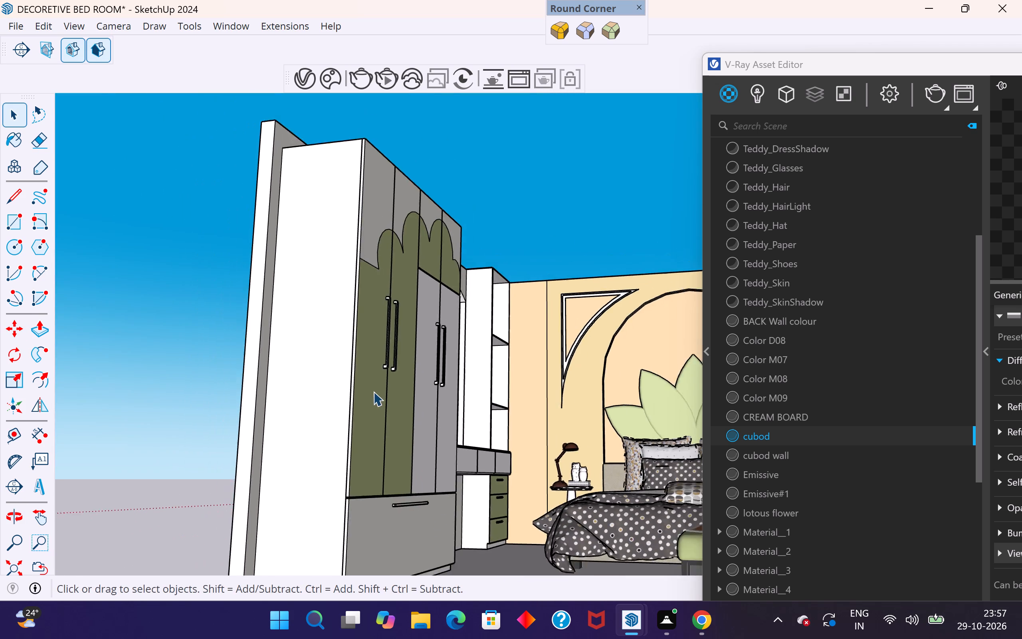
middle_drag(445, 475, 230, 532)
scroll(362, 463, down, 5)
middle_drag(371, 526, 252, 603)
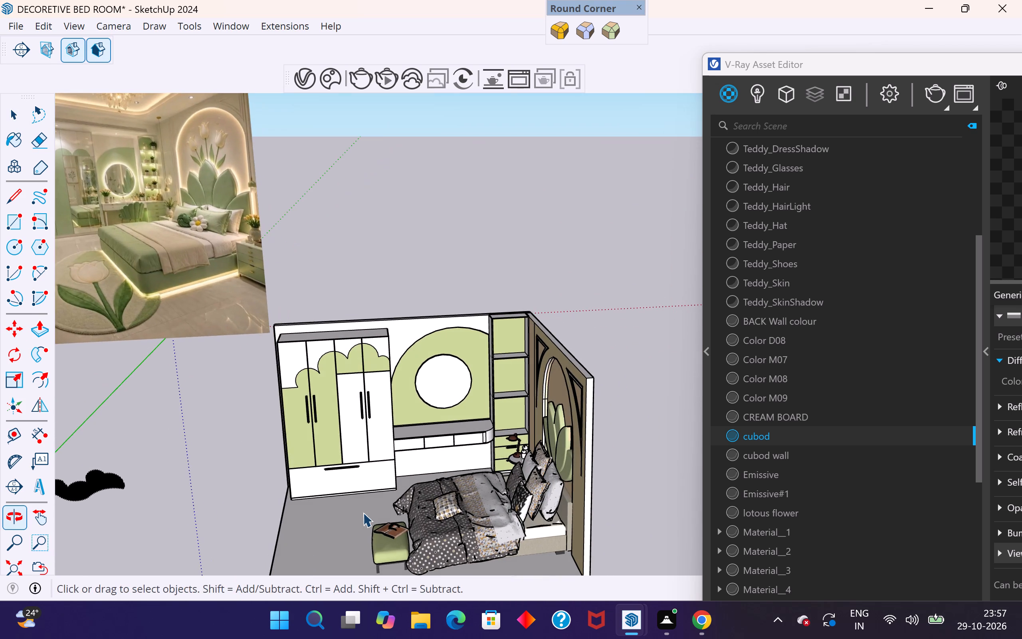
middle_drag(407, 500, 413, 507)
scroll(483, 432, up, 12)
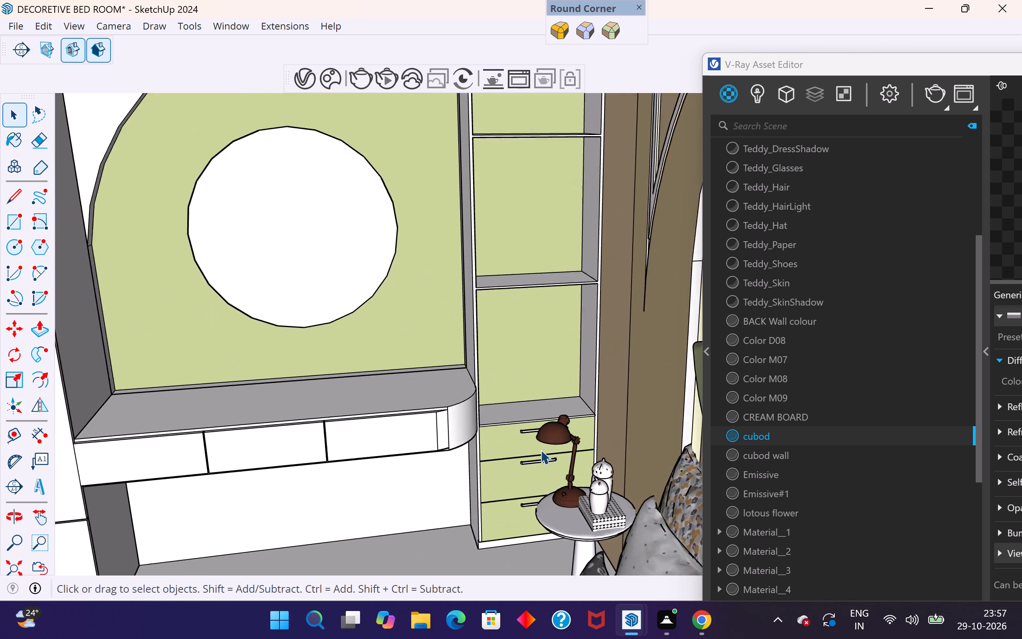
scroll(541, 450, up, 3)
middle_drag(545, 484, 642, 478)
scroll(551, 488, up, 1)
scroll(521, 511, up, 3)
scroll(562, 358, down, 2)
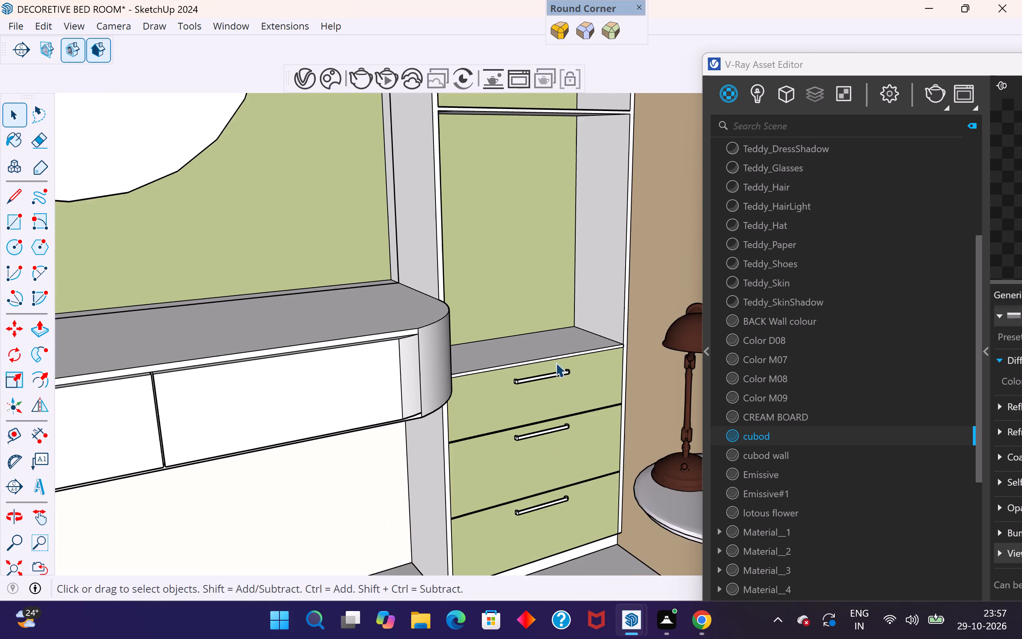
scroll(552, 377, up, 3)
click(552, 377)
key(s)
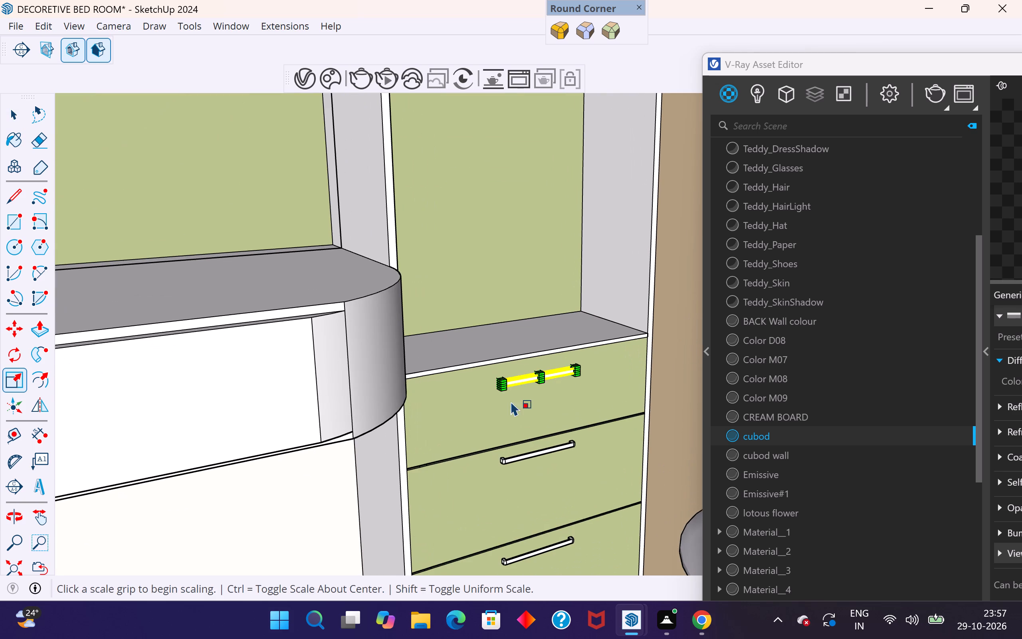
scroll(490, 410, up, 7)
scroll(507, 366, up, 6)
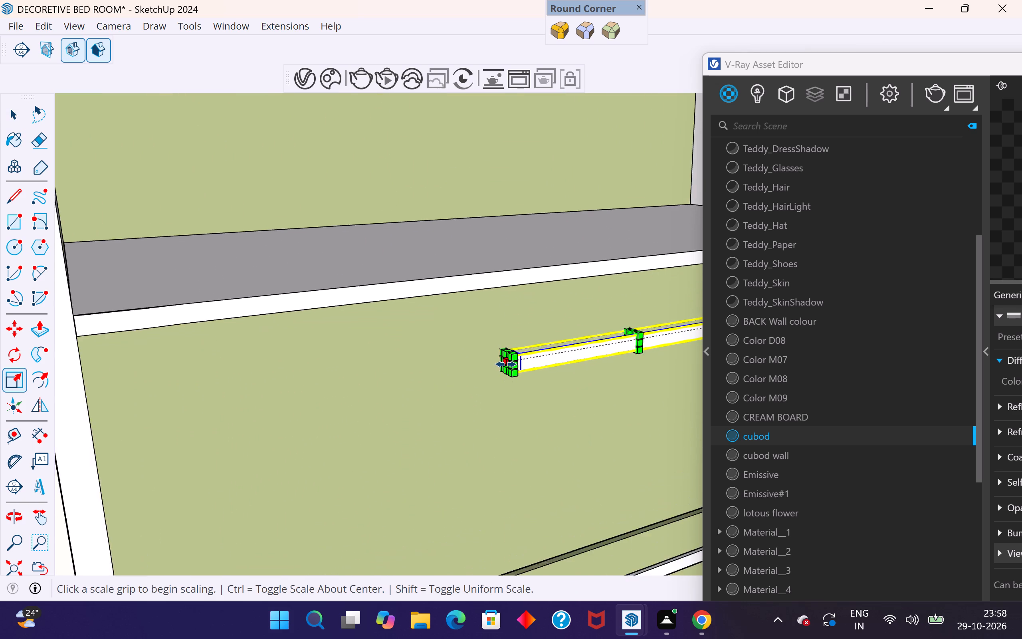
scroll(506, 364, up, 2)
click(507, 364)
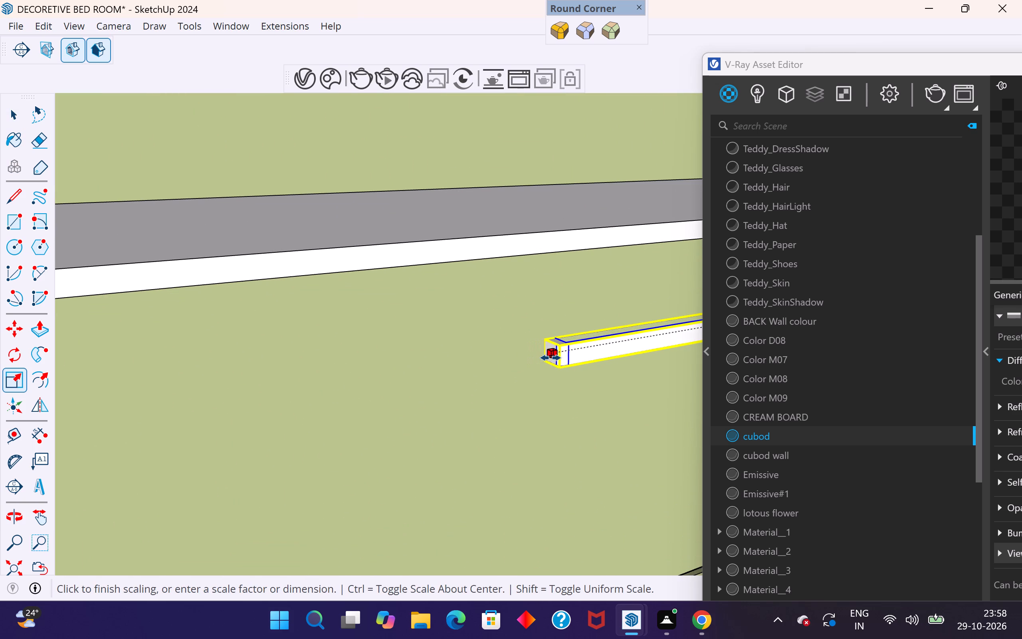
click(551, 357)
Delete the unscaled handles on the middle and bottom green drawers of the shelf unit.
scroll(350, 445, down, 12)
middle_drag(529, 405, 398, 416)
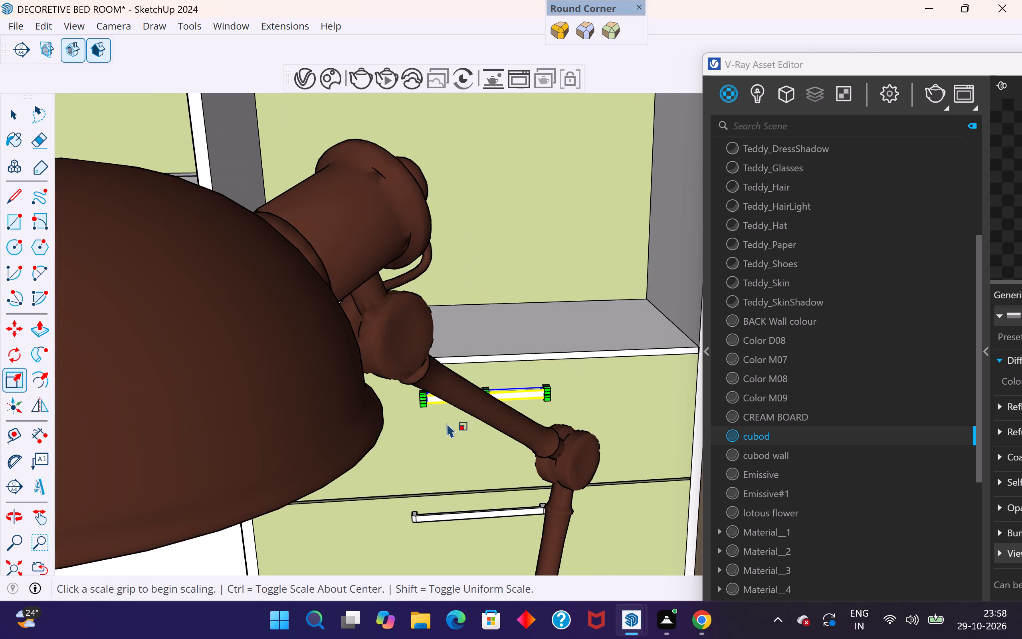
middle_drag(515, 416, 460, 451)
scroll(225, 544, down, 5)
scroll(373, 459, up, 1)
middle_drag(381, 458, 471, 437)
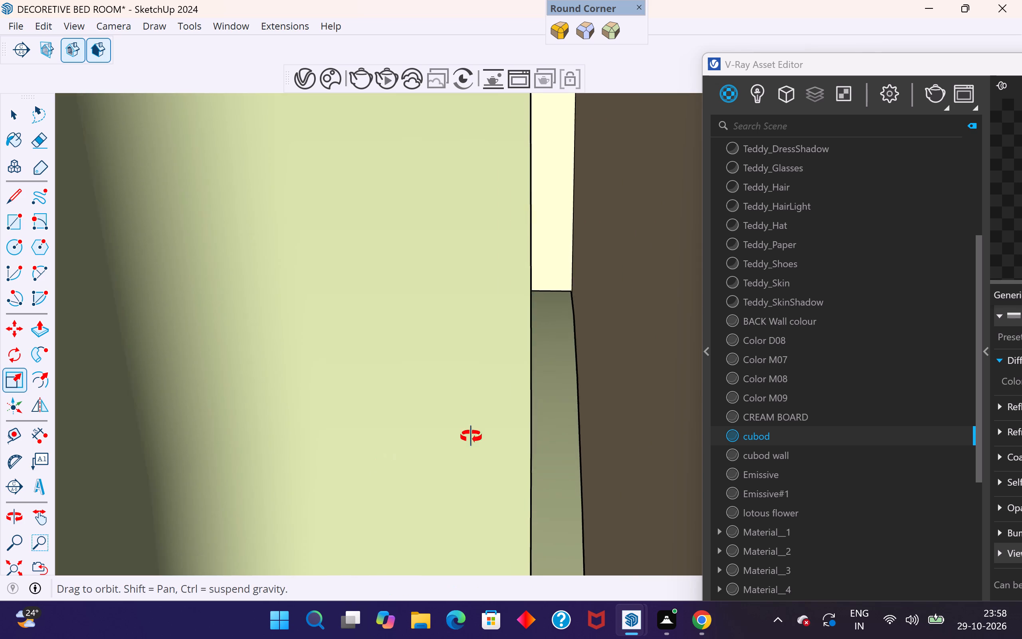
middle_drag(471, 437, 555, 426)
scroll(606, 427, down, 20)
scroll(606, 427, down, 6)
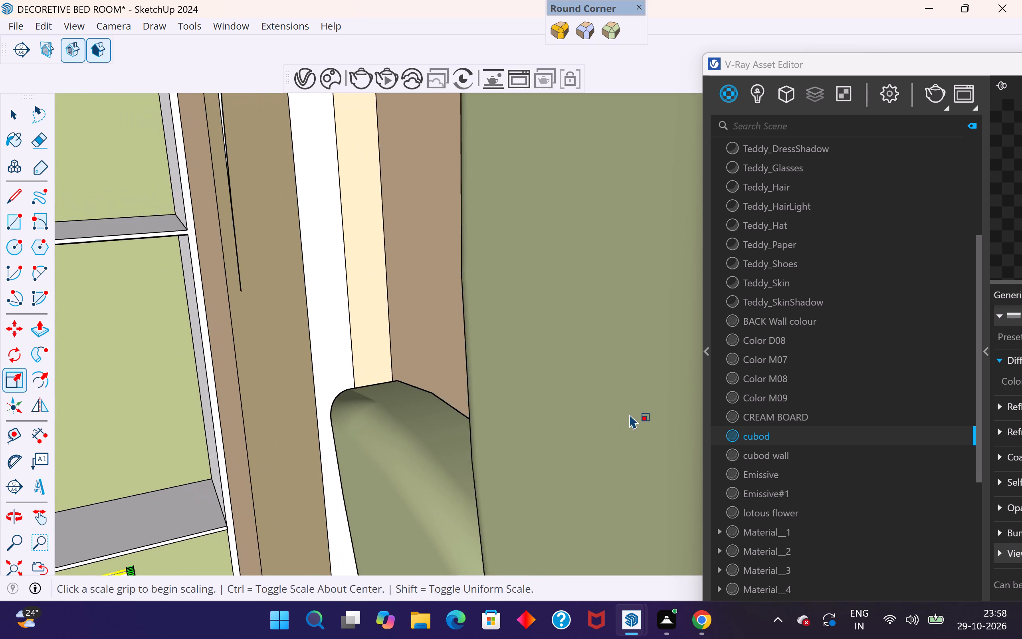
scroll(630, 414, down, 14)
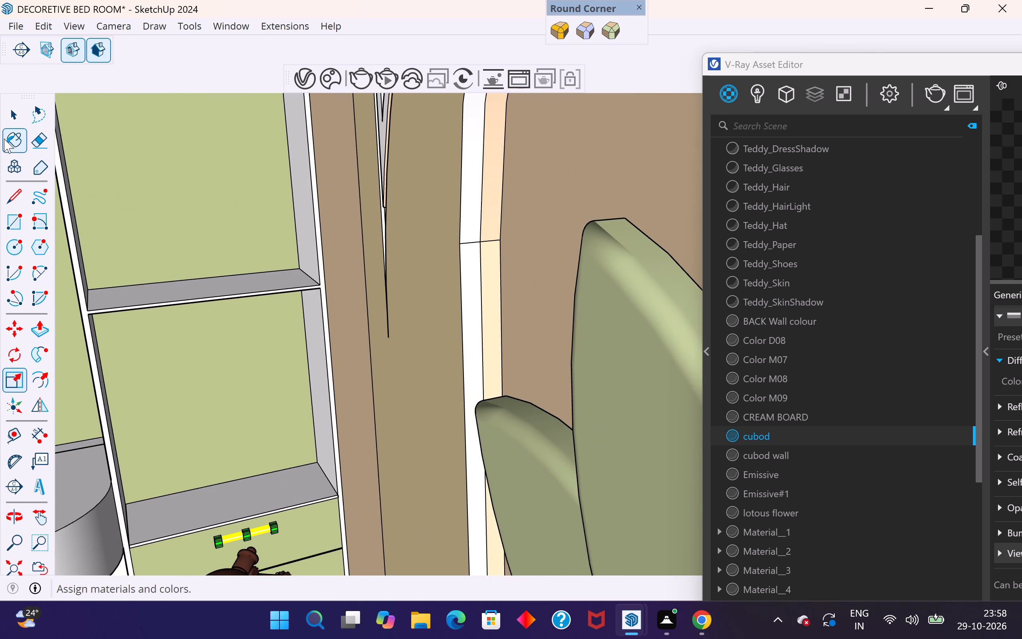
click(15, 118)
scroll(334, 270, down, 6)
middle_drag(225, 518, 285, 454)
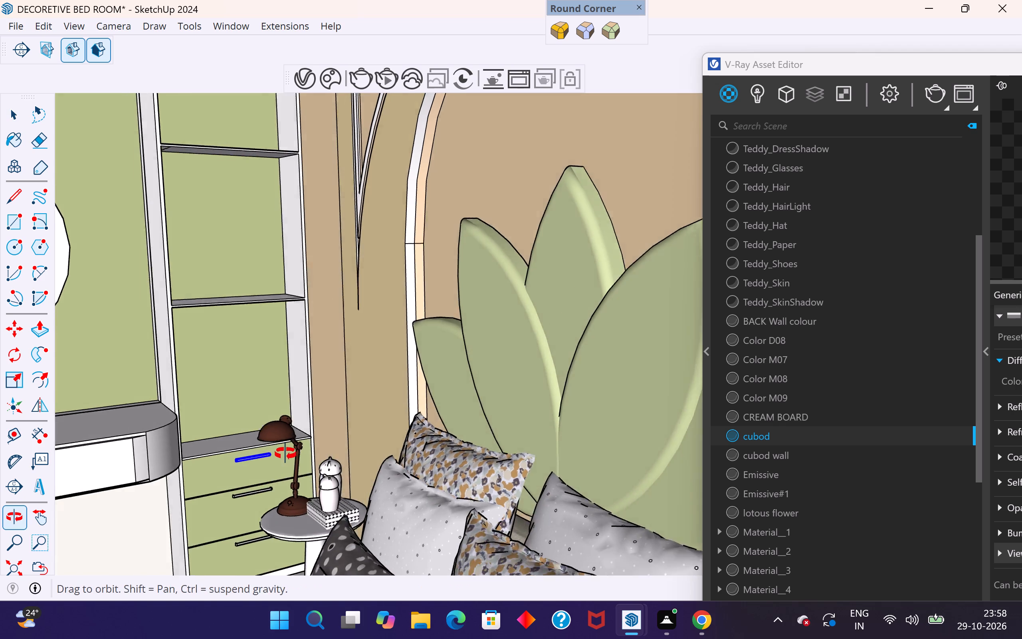
middle_drag(285, 454, 312, 452)
scroll(461, 323, down, 5)
scroll(306, 479, up, 5)
middle_drag(288, 455, 301, 512)
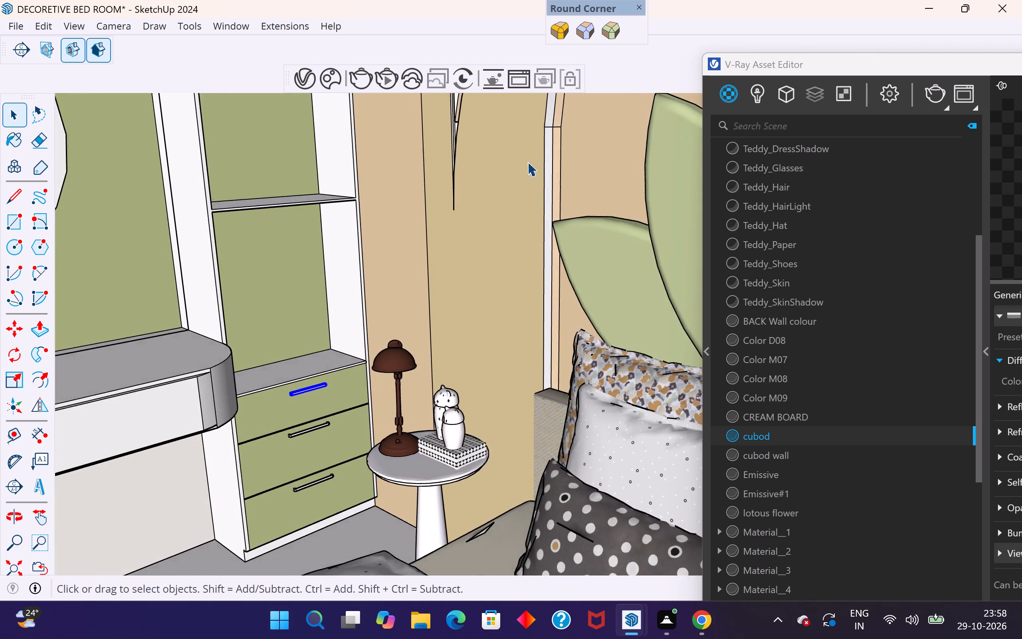
scroll(527, 162, down, 5)
scroll(354, 410, up, 1)
middle_drag(338, 430, 334, 503)
scroll(380, 348, up, 8)
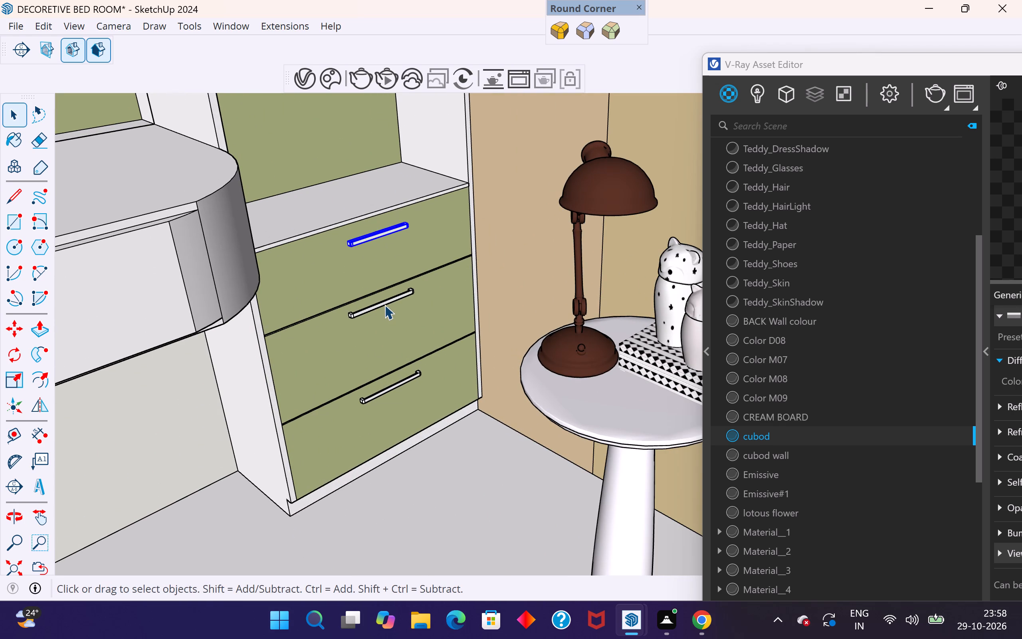
click(384, 305)
key(Delete)
click(400, 386)
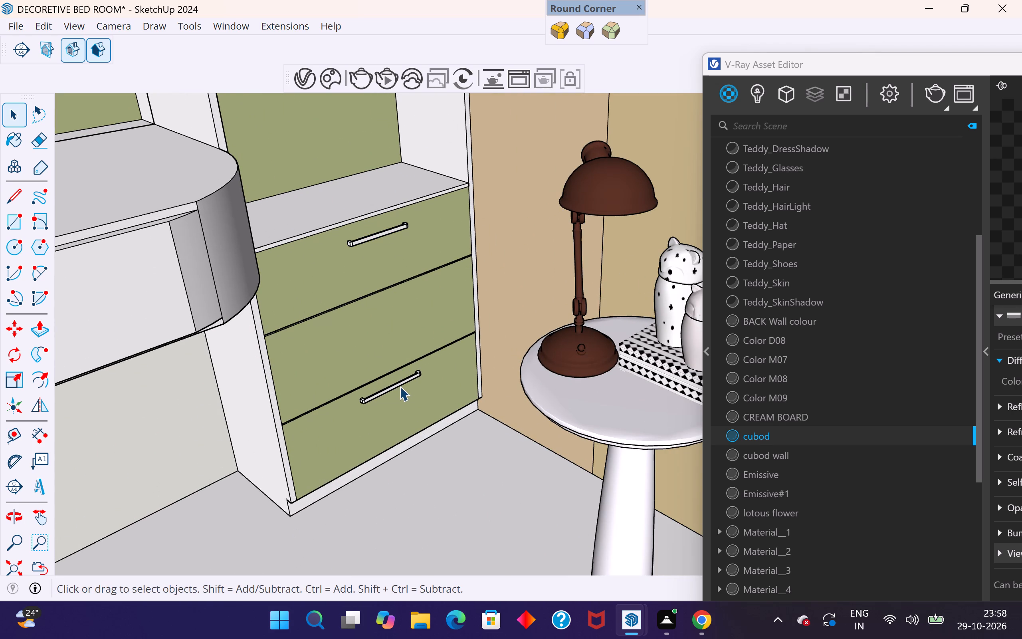
key(Delete)
Move the shortened handle along the top drawer front towards the desk.
click(383, 236)
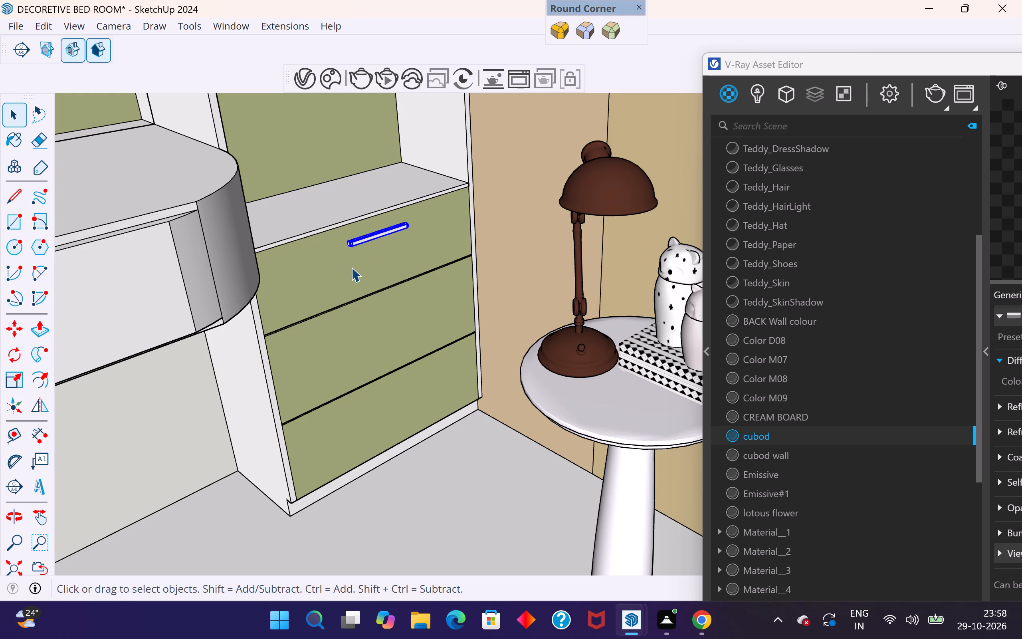
key(m)
scroll(348, 239, up, 9)
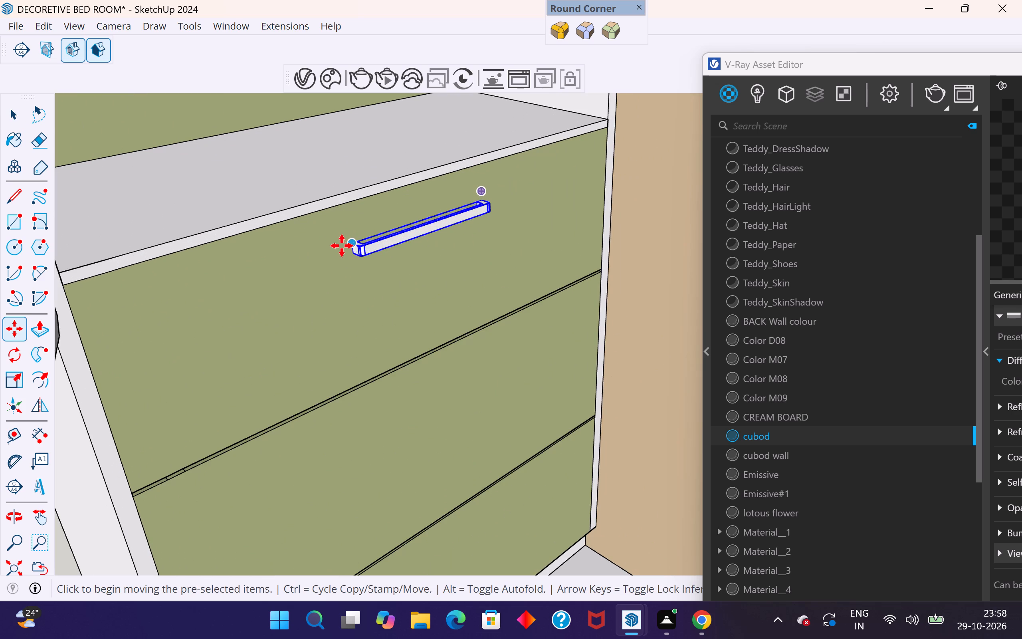
click(351, 241)
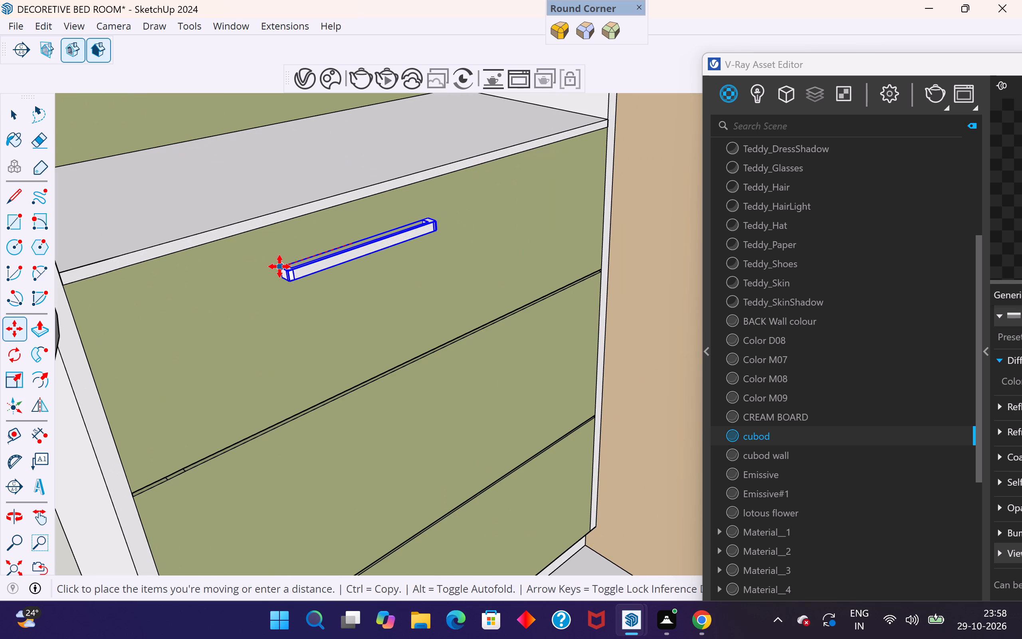
click(297, 260)
Nudge the shortened handle slightly back along the top drawer front towards the bed wall to centre it.
scroll(527, 174, down, 8)
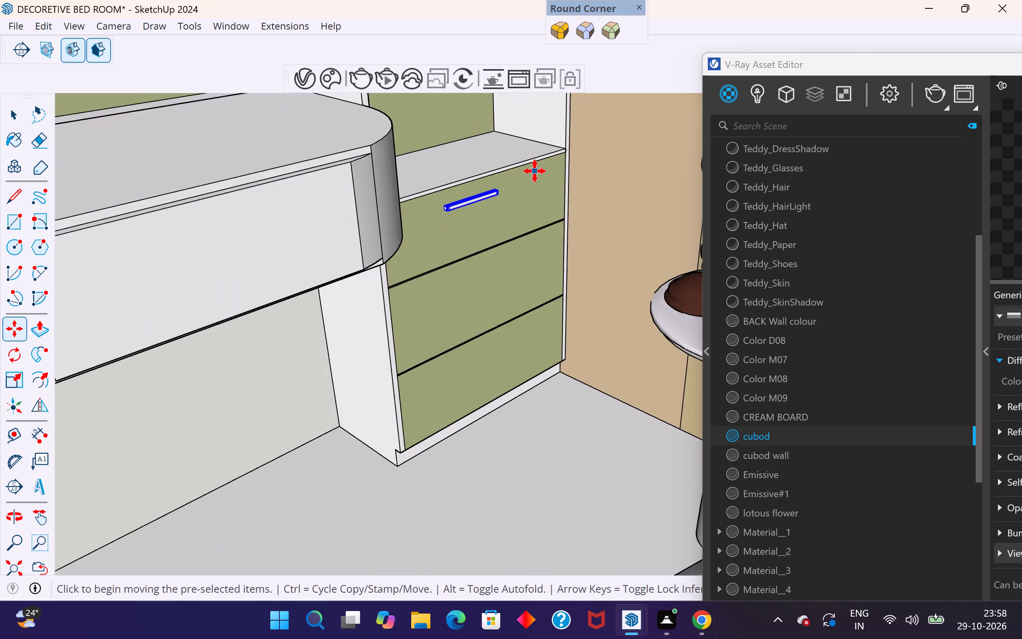
scroll(535, 171, down, 2)
middle_drag(516, 276, 578, 181)
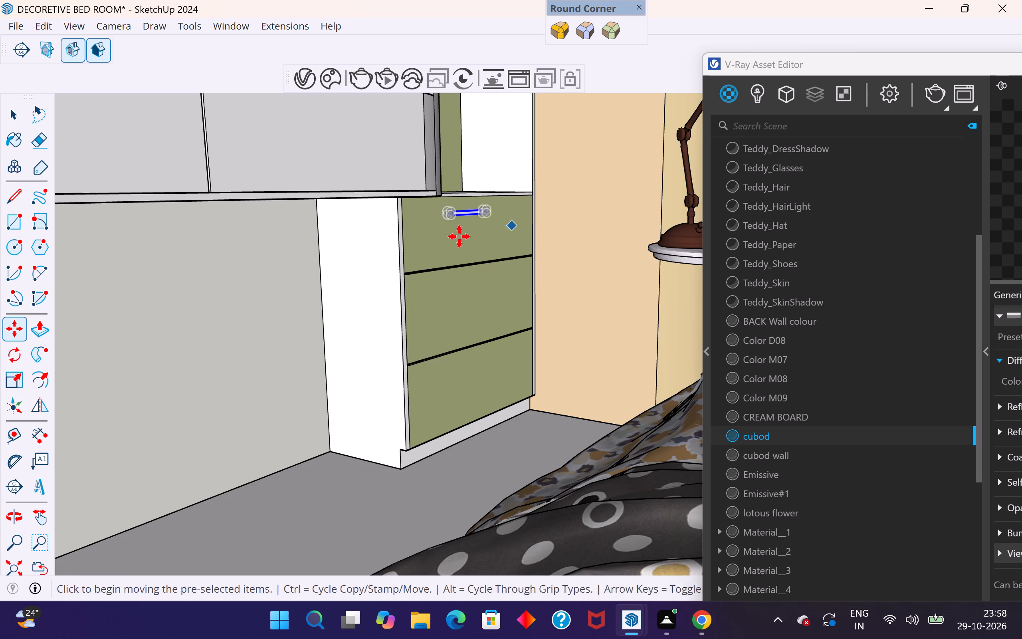
scroll(454, 235, up, 3)
middle_drag(485, 223, 376, 276)
scroll(564, 158, up, 3)
middle_drag(547, 228, 523, 298)
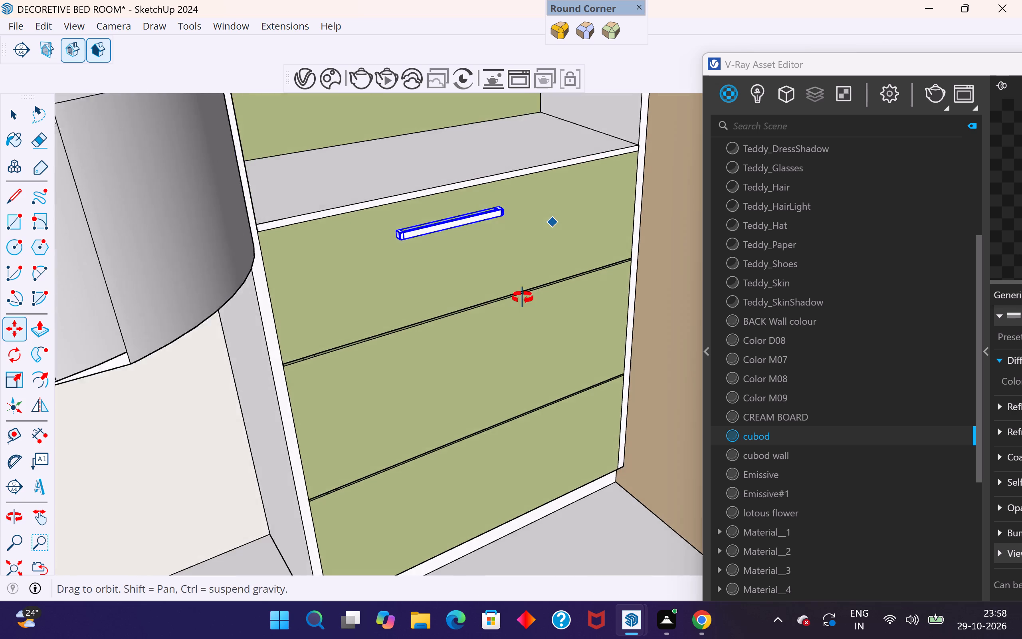
middle_drag(523, 298, 522, 302)
scroll(533, 200, up, 6)
click(472, 215)
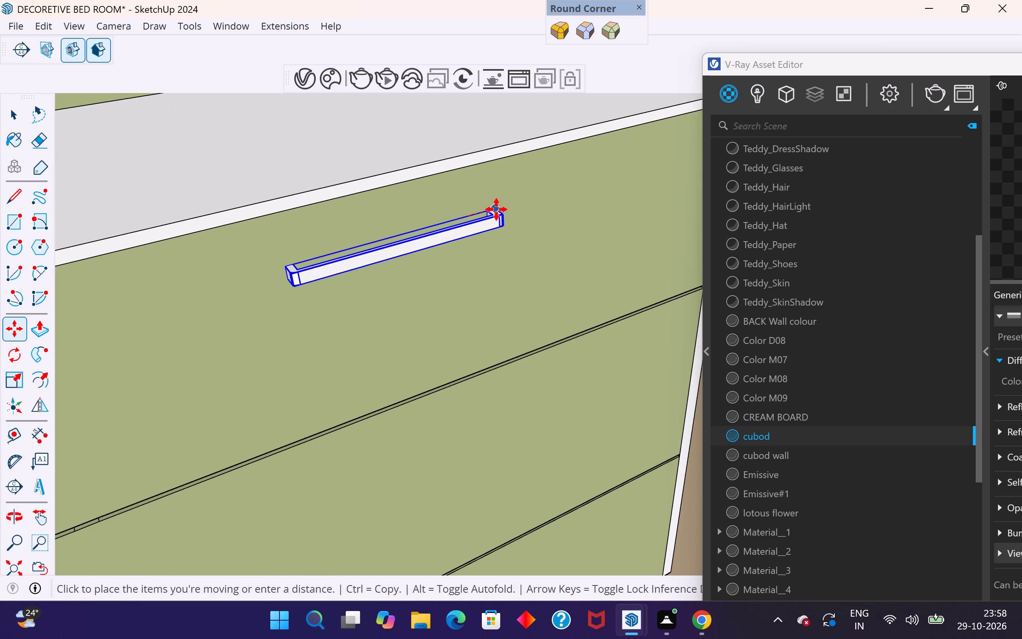
click(493, 209)
click(15, 114)
Copy the centred handle from the shelf unit's top green drawer straight down onto the middle drawer front.
scroll(382, 253, down, 2)
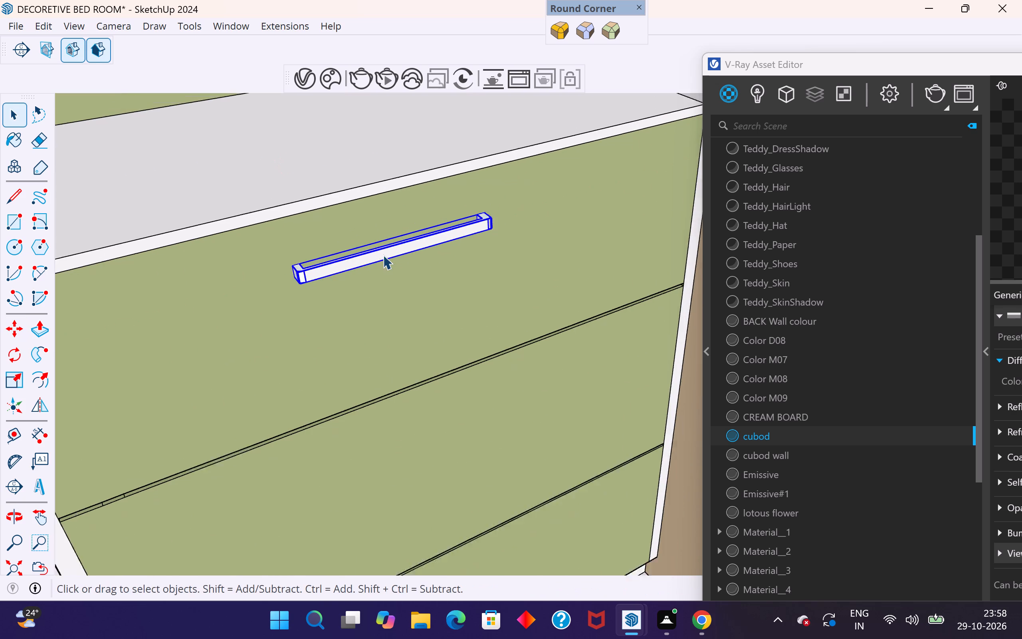
scroll(383, 255, down, 9)
scroll(343, 297, down, 4)
middle_drag(333, 329, 478, 214)
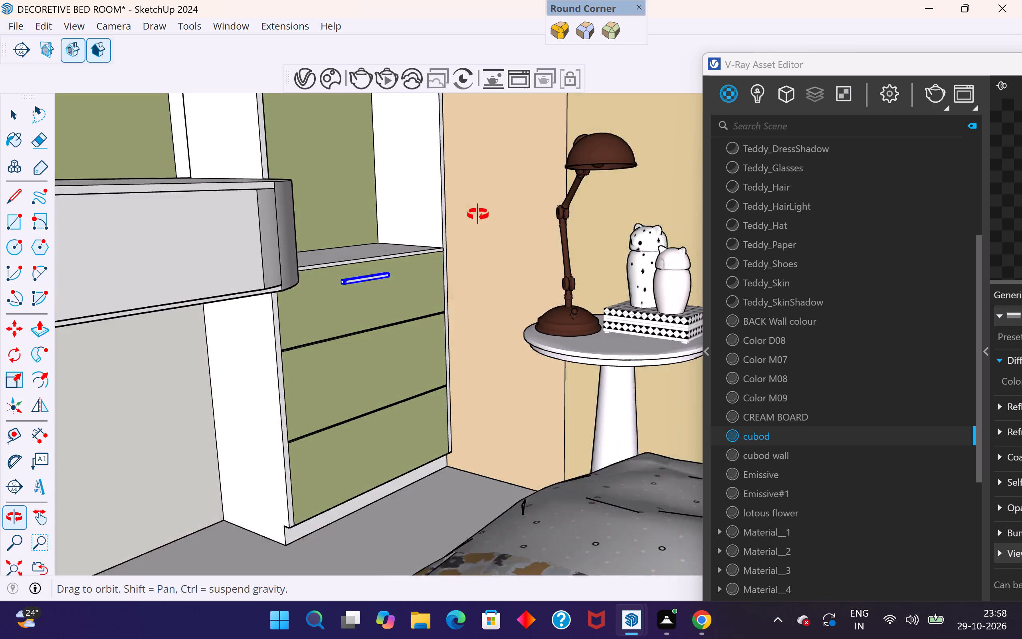
middle_drag(478, 214, 526, 201)
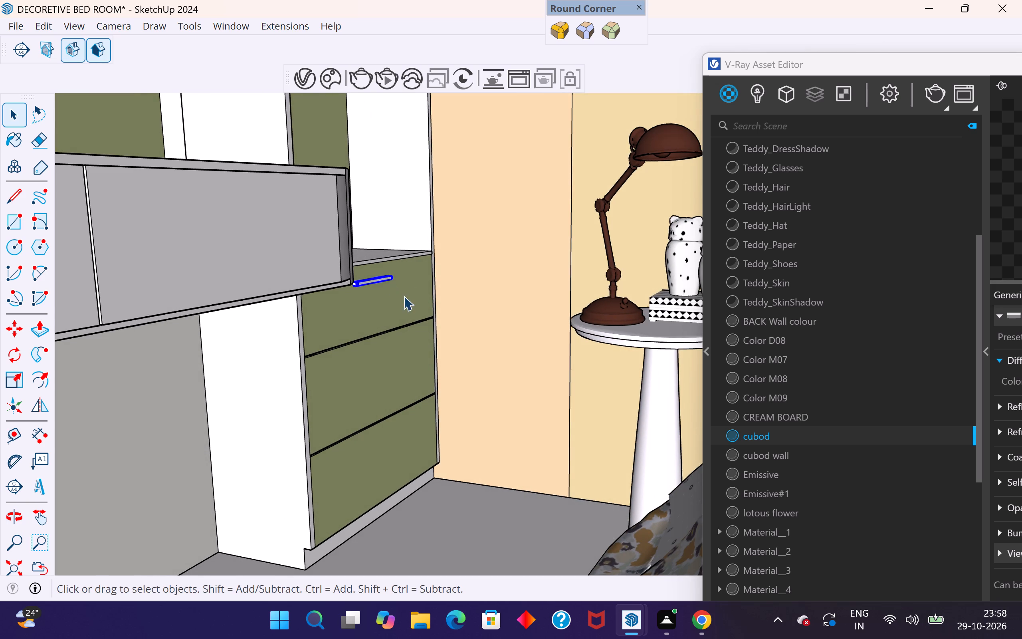
middle_drag(398, 308, 333, 307)
scroll(424, 284, up, 3)
middle_drag(413, 306, 378, 329)
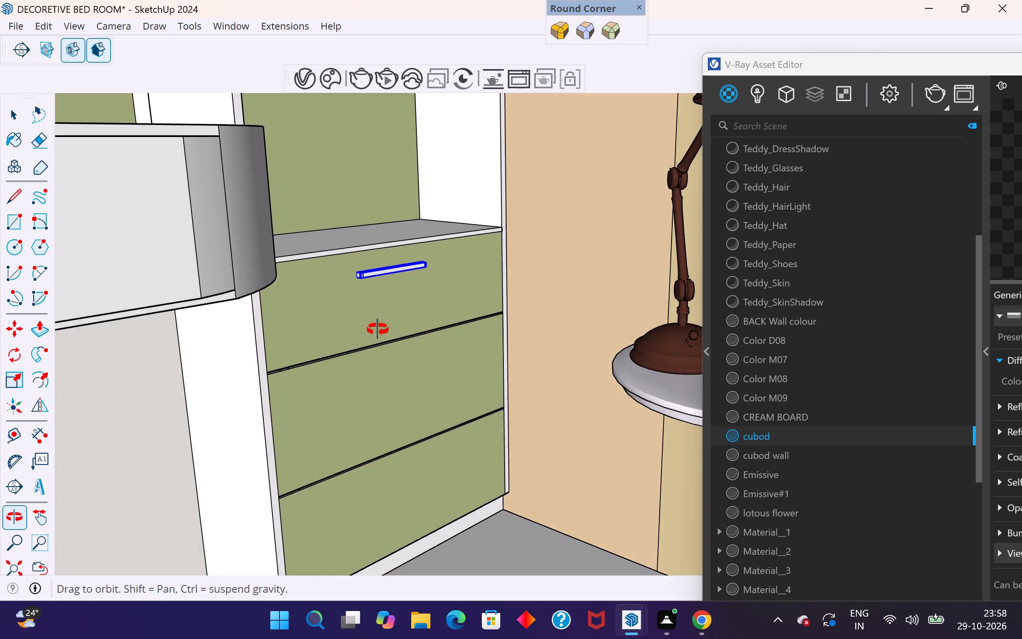
middle_drag(378, 329, 346, 383)
key(m)
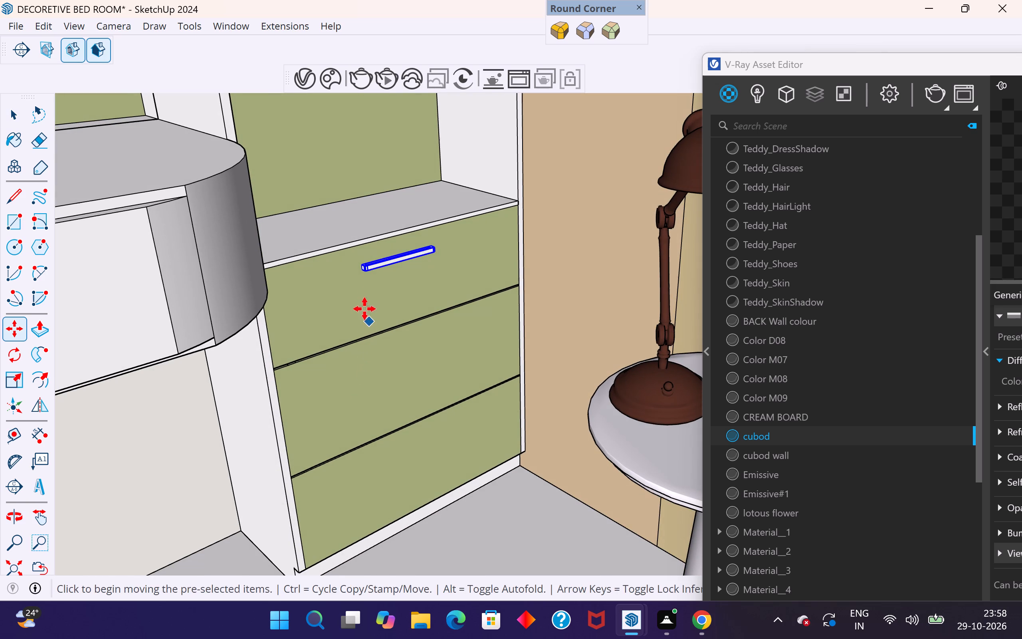
scroll(356, 264, up, 6)
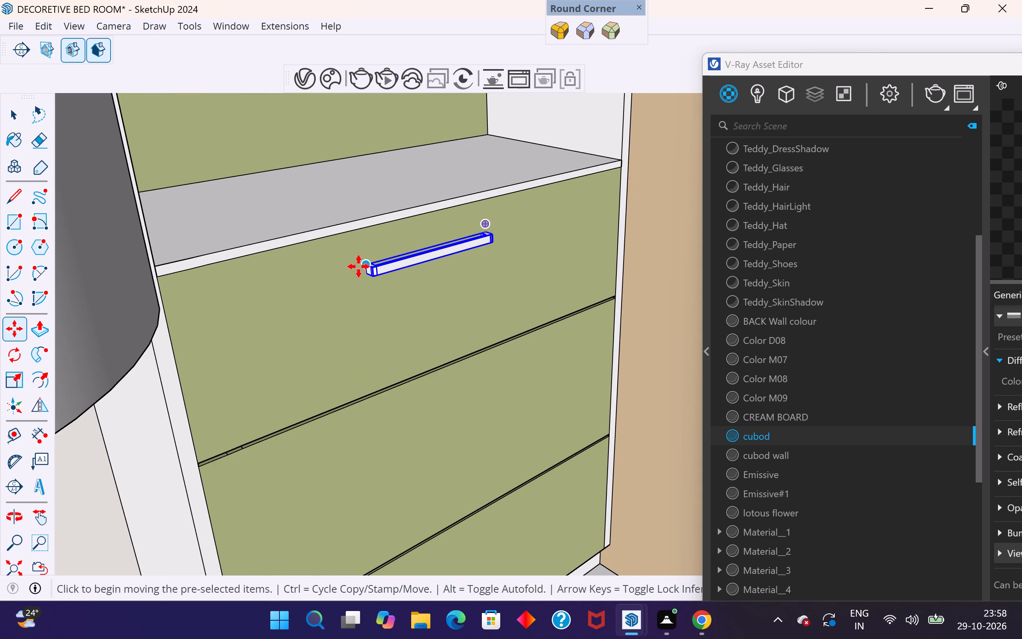
click(359, 266)
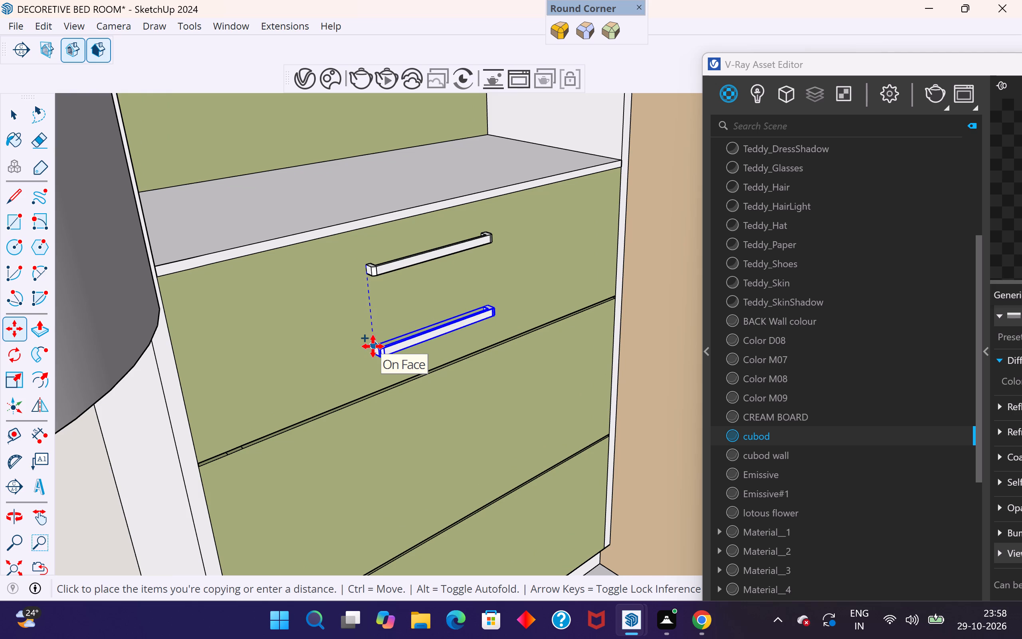
scroll(373, 346, down, 4)
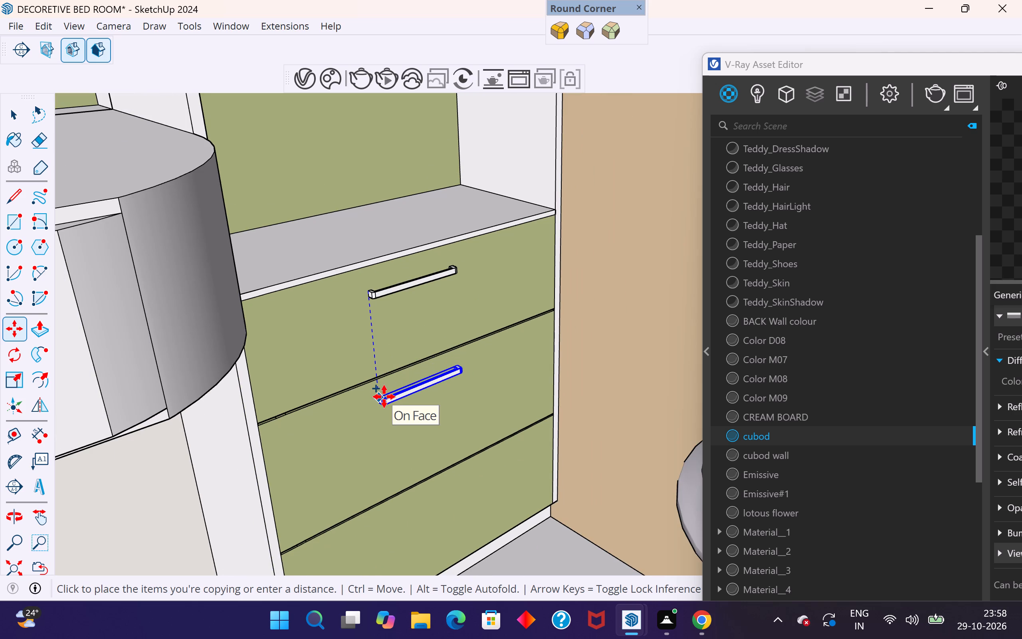
click(384, 397)
Copy the middle drawer's handle straight down onto the bottom green drawer front of the shelf unit.
scroll(533, 232, down, 5)
middle_drag(477, 429, 499, 355)
scroll(438, 337, up, 8)
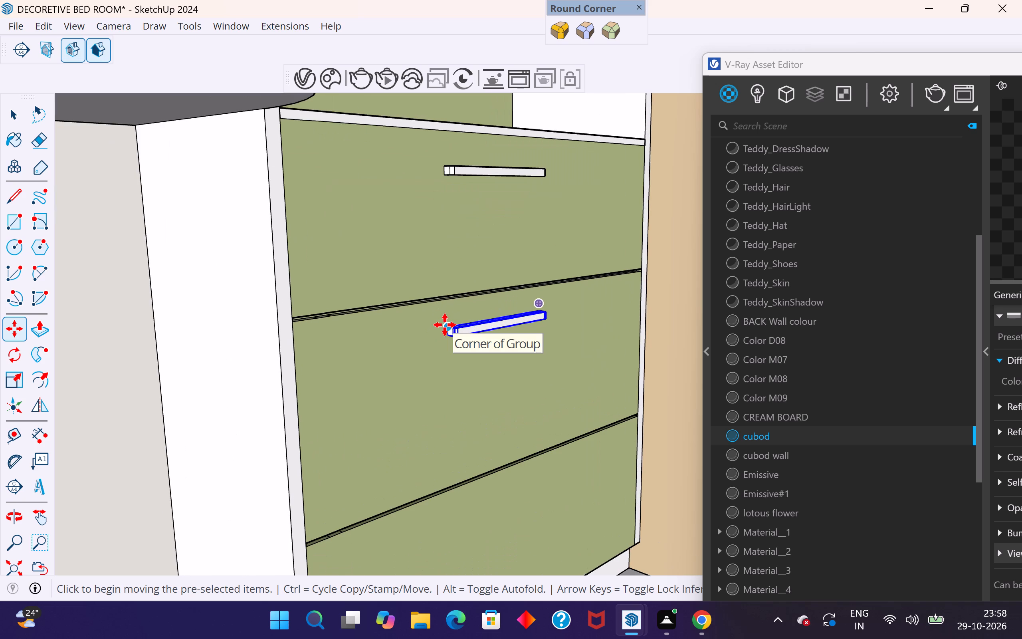
click(445, 325)
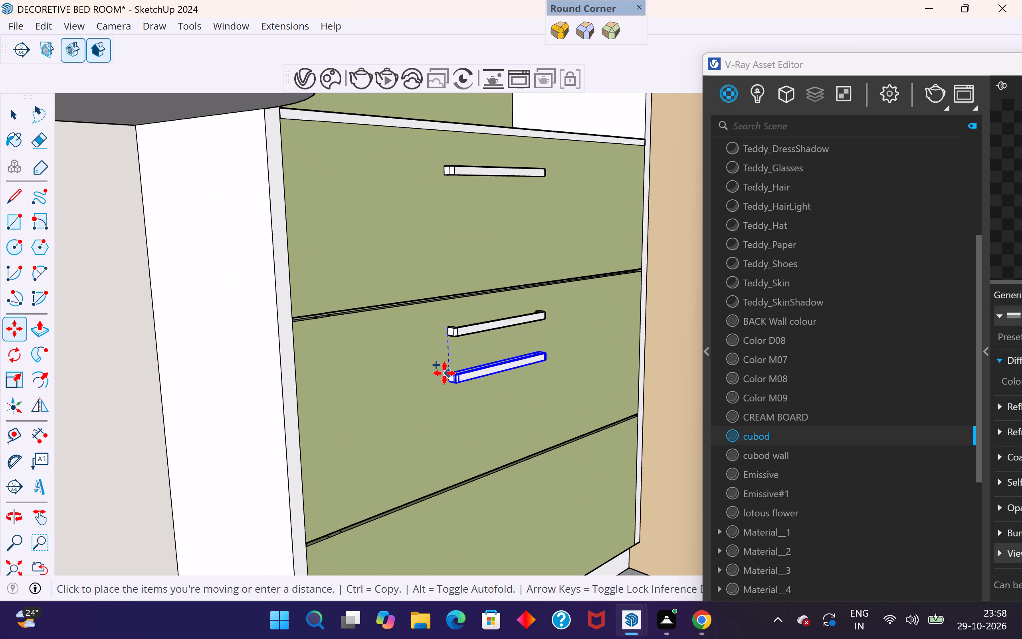
scroll(463, 341, down, 9)
scroll(461, 410, up, 3)
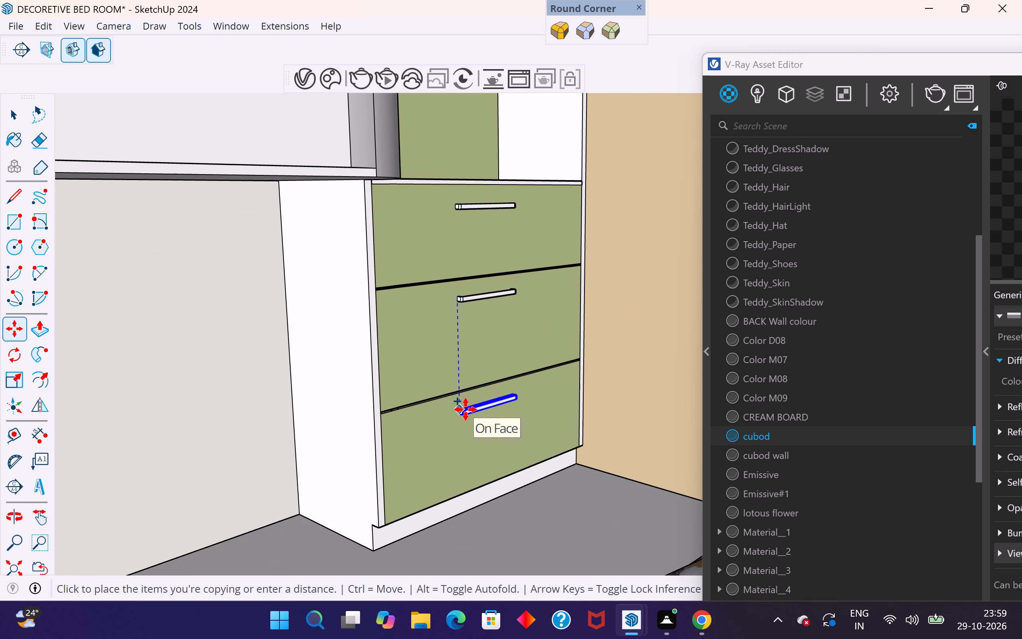
click(465, 408)
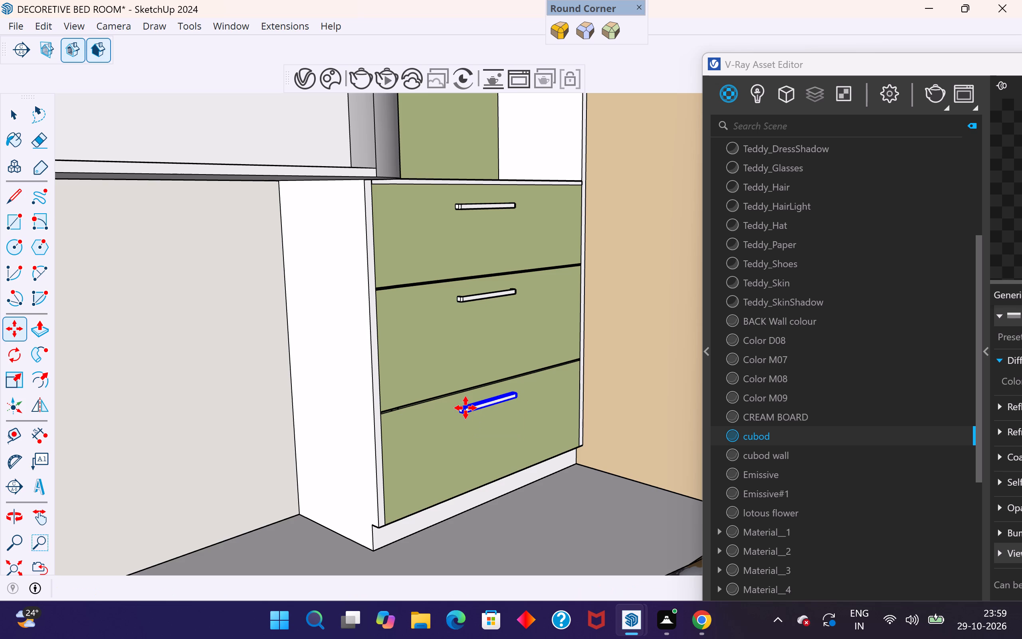
click(18, 119)
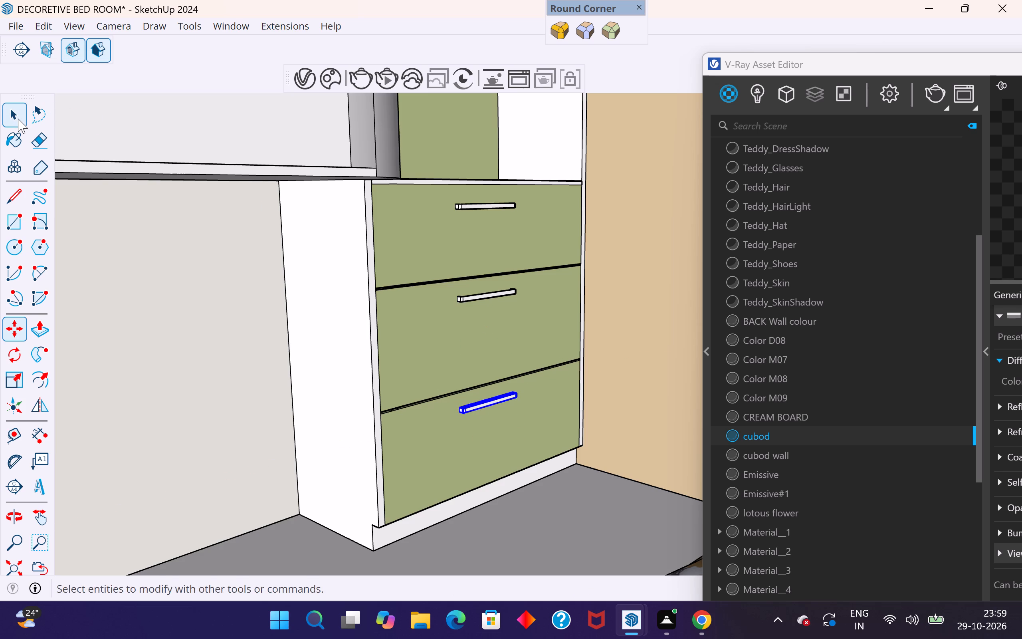
Examine the three drawer handles up close, and compare them with the wardrobe handles and the desk drawers across the room.
scroll(618, 389, up, 1)
middle_drag(610, 398, 351, 543)
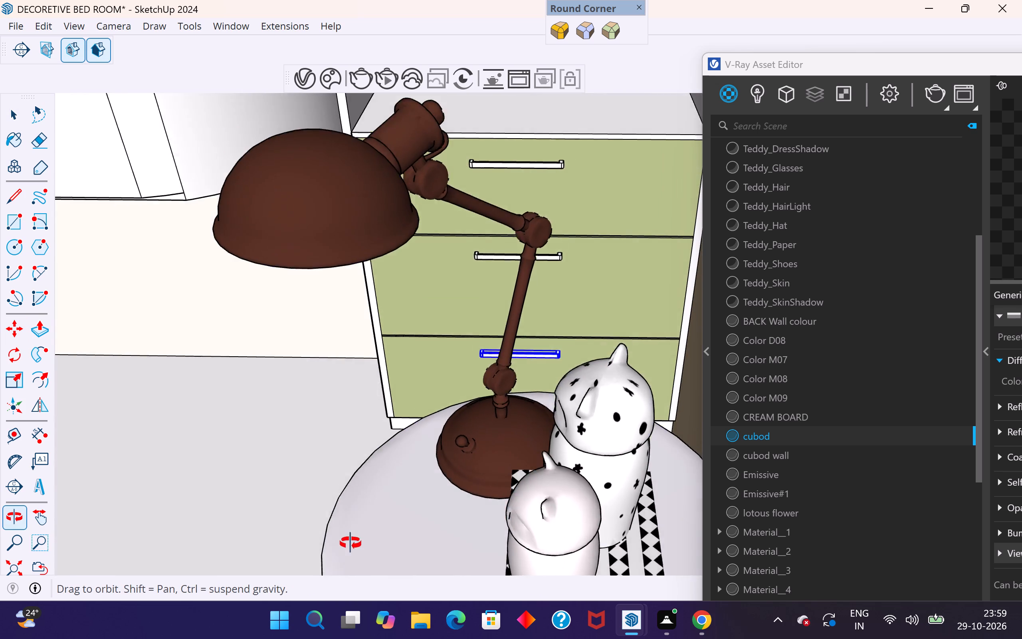
middle_drag(351, 543, 435, 514)
click(373, 502)
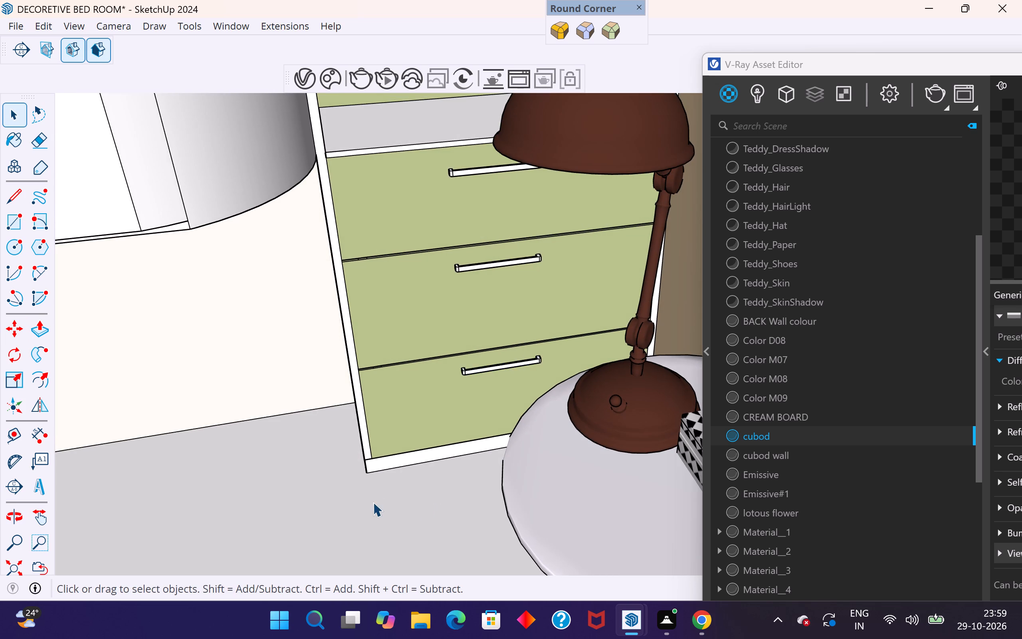
scroll(547, 341, up, 2)
middle_drag(556, 363, 666, 326)
middle_drag(662, 352, 544, 346)
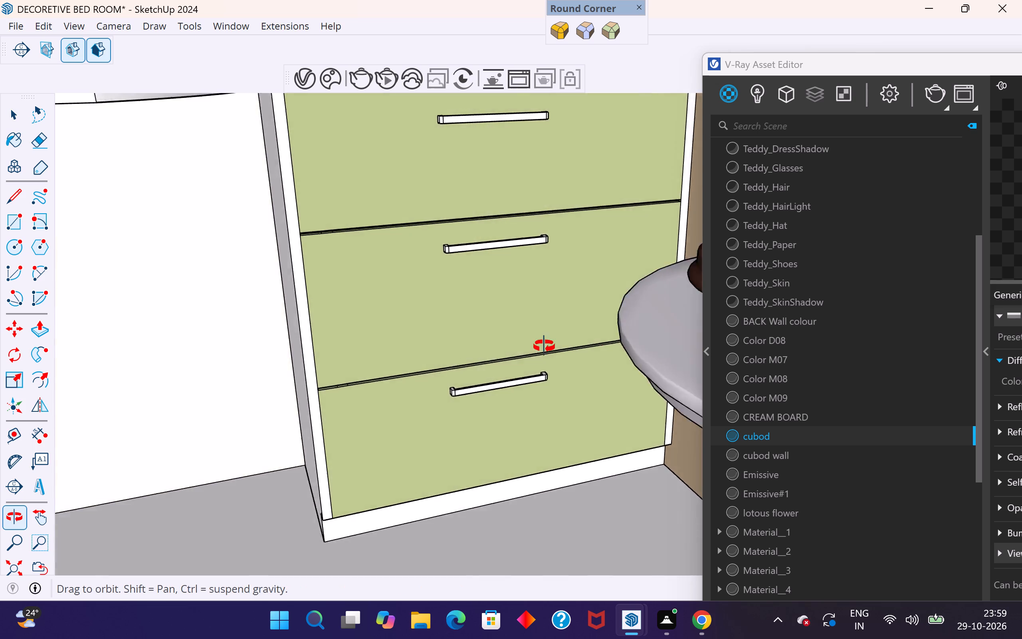
middle_drag(544, 346, 585, 391)
scroll(329, 452, down, 11)
scroll(404, 319, down, 4)
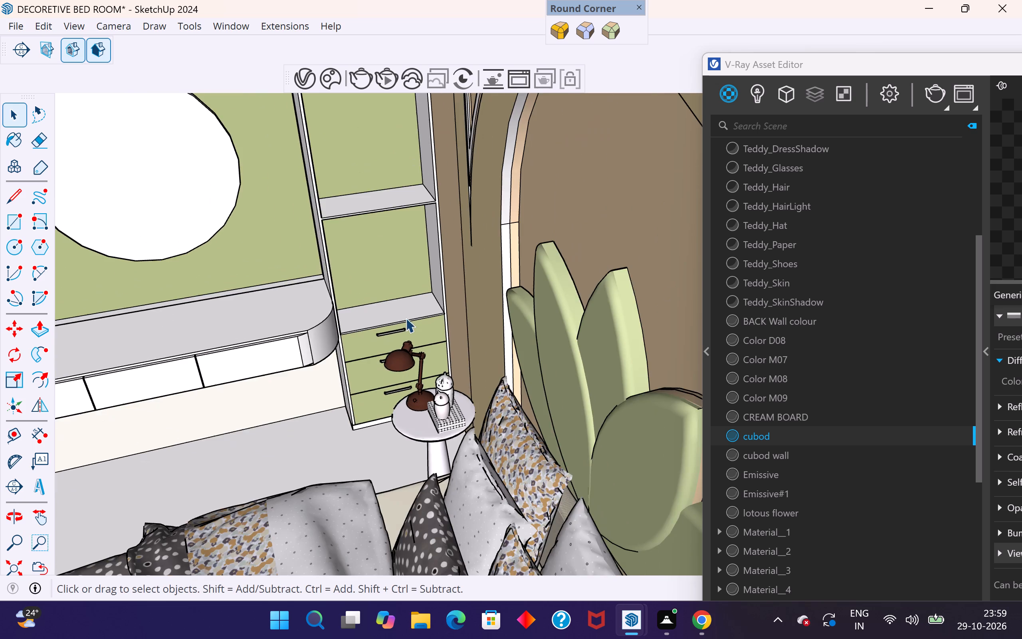
middle_drag(346, 381, 466, 311)
scroll(469, 311, down, 14)
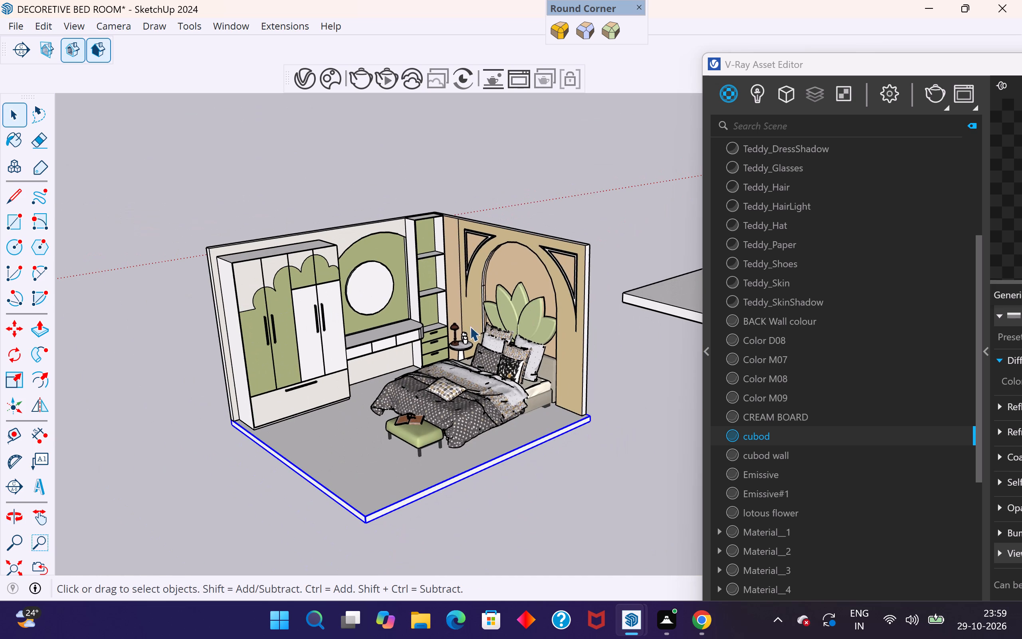
click(562, 531)
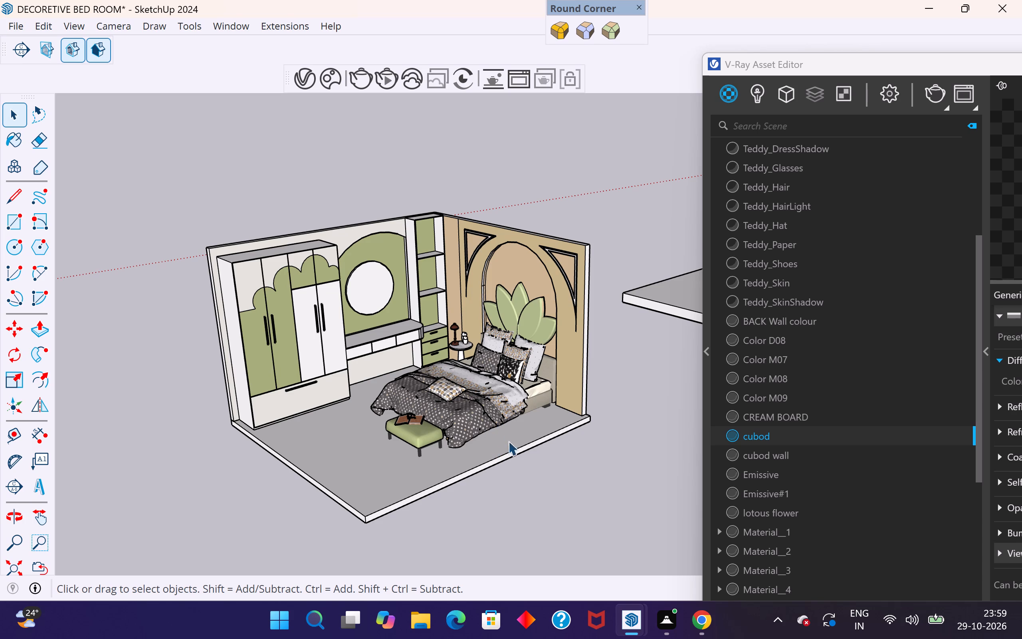
click(586, 445)
scroll(365, 349, up, 7)
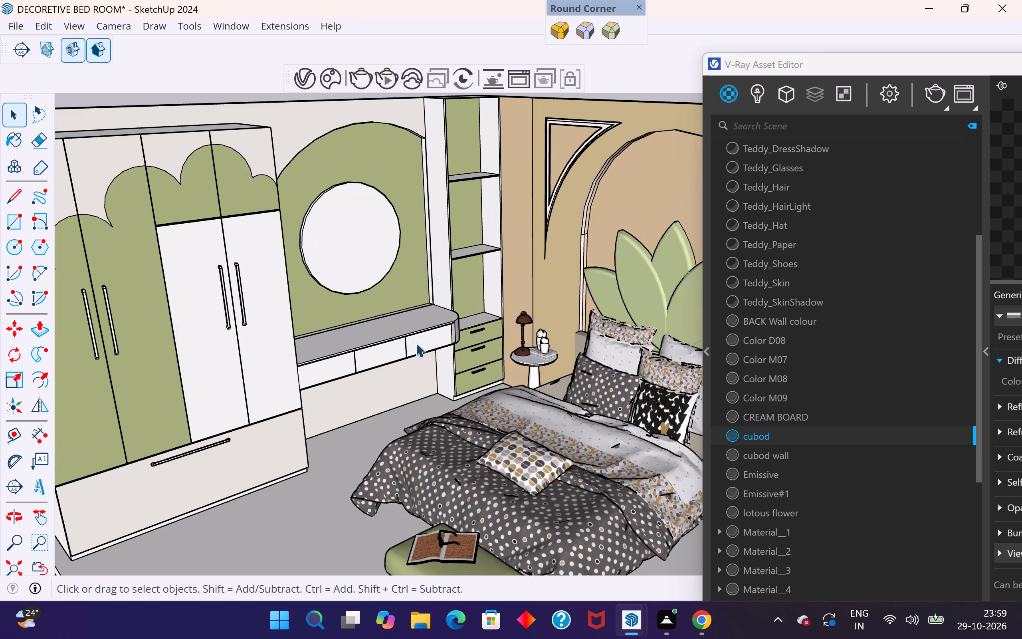
scroll(416, 343, up, 1)
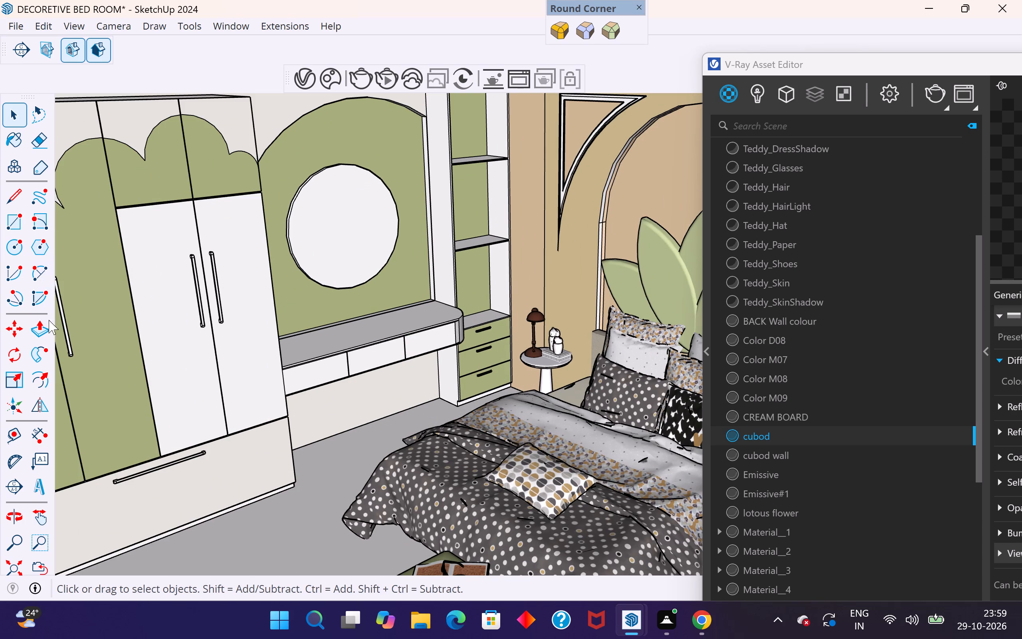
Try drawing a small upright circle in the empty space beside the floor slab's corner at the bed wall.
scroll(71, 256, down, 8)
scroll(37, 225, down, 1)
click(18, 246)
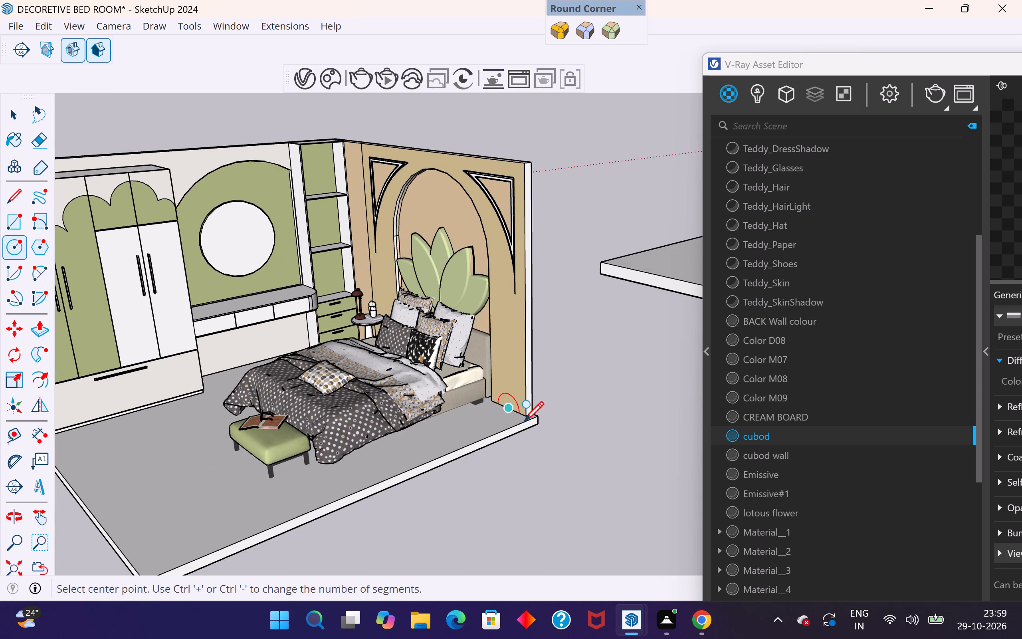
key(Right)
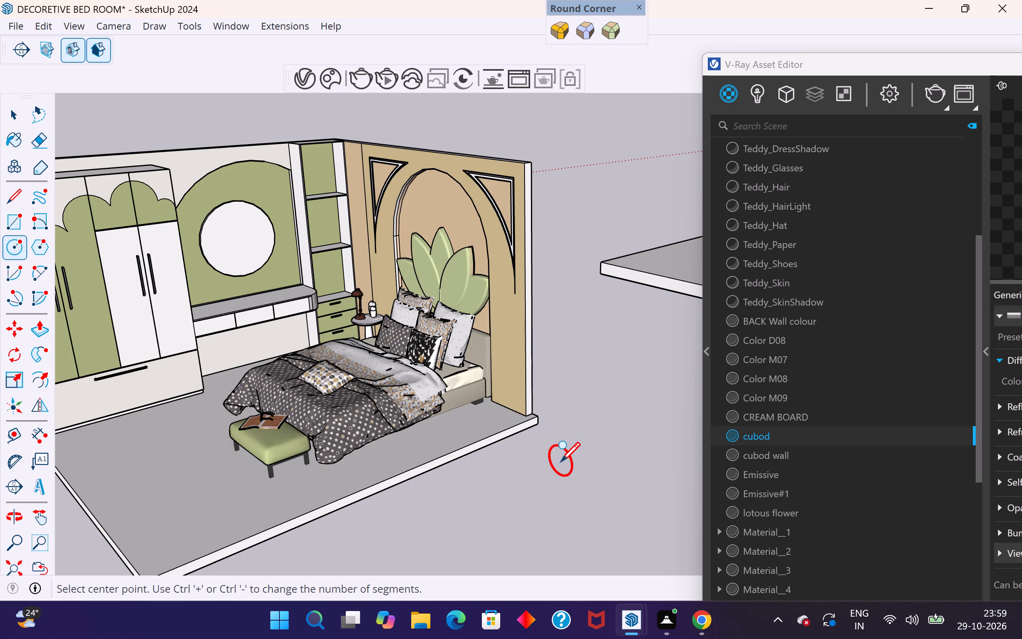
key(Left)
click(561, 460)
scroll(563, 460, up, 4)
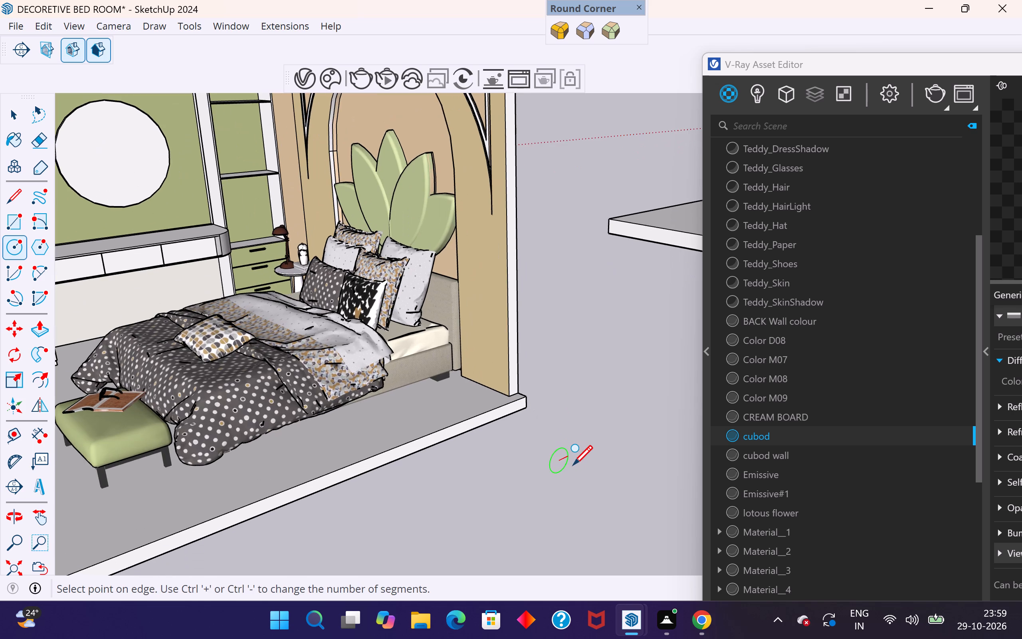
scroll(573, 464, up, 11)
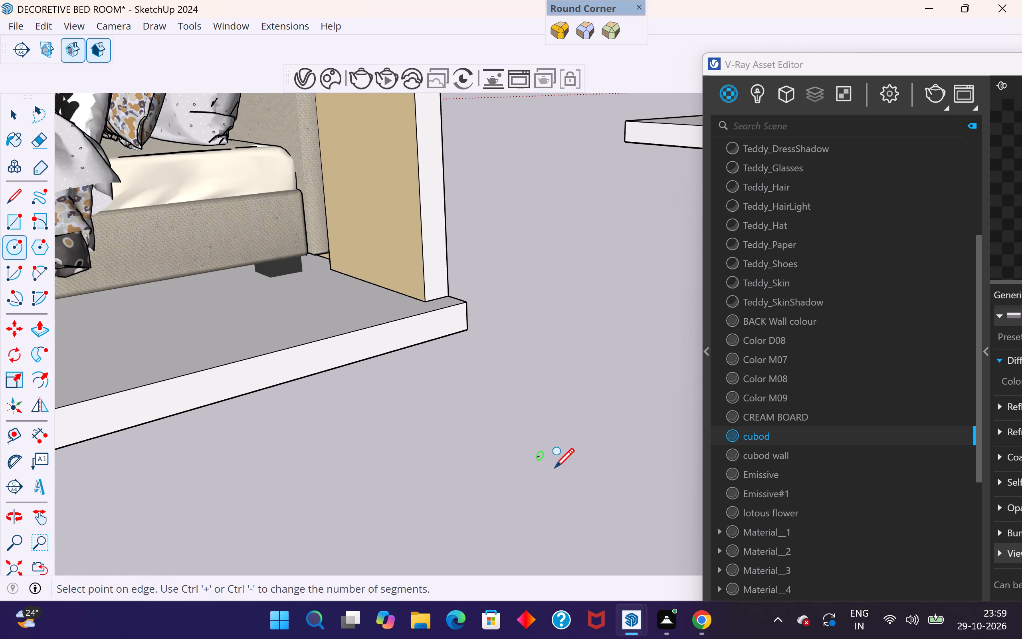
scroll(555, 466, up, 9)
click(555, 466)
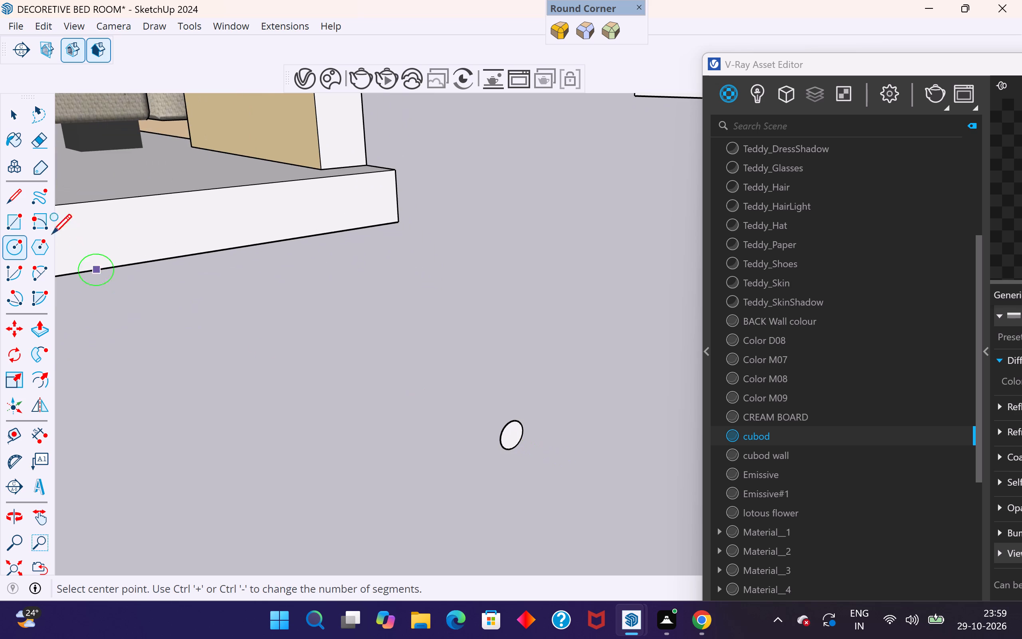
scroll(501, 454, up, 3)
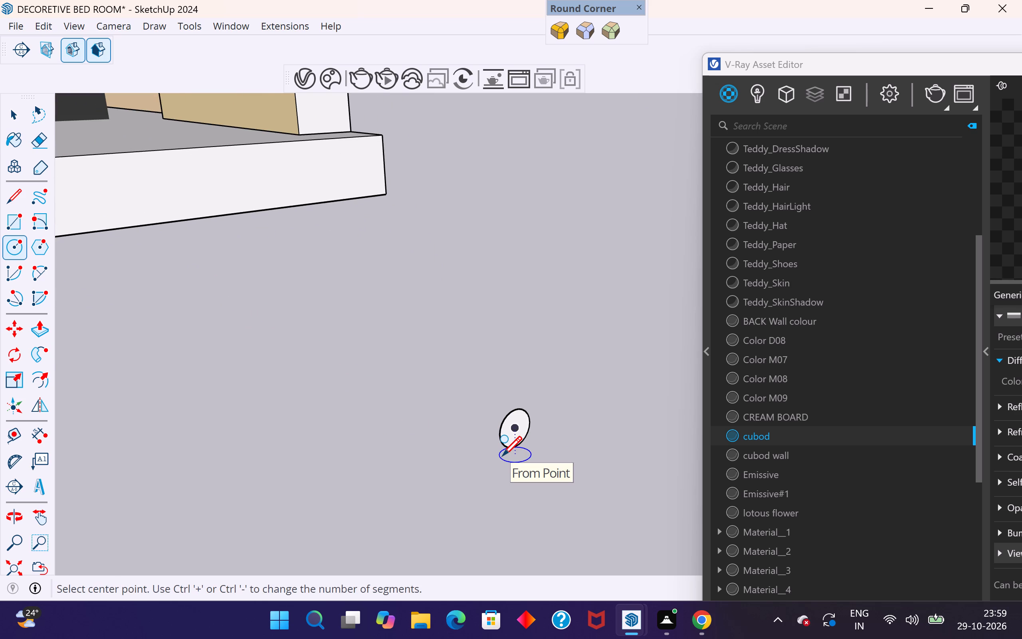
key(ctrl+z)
Draw an upright circle facing the green axis in the empty space beside the floor slab's corner at the bed wall.
key(Right)
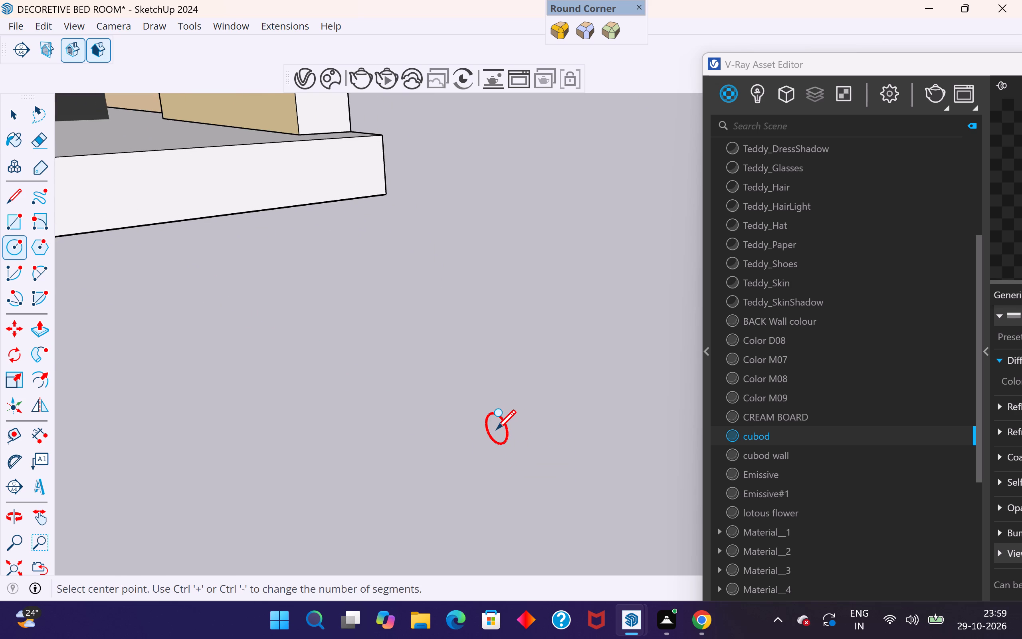
key(Left)
click(496, 428)
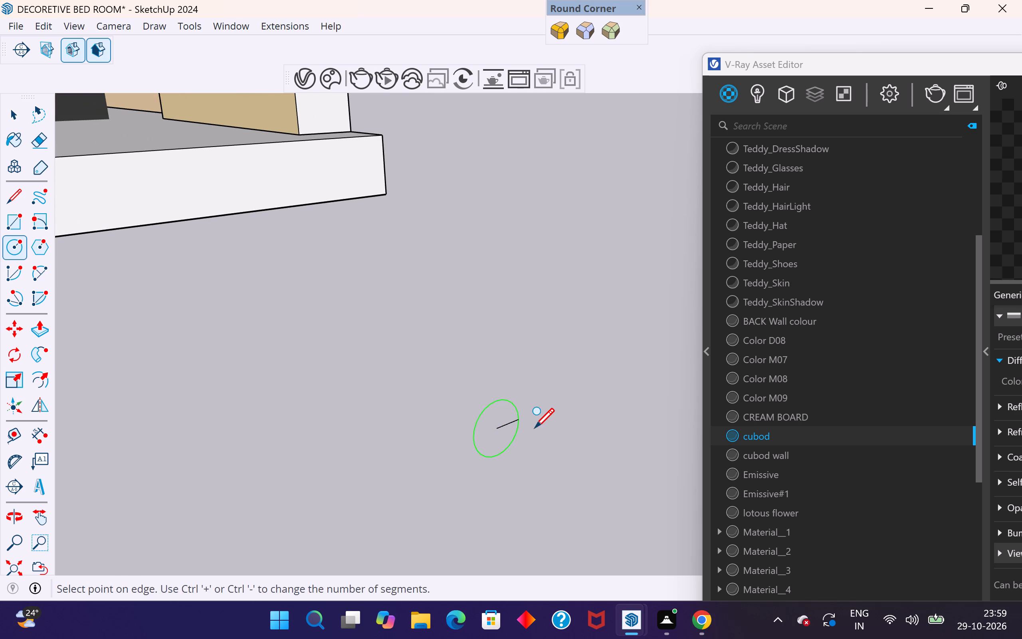
click(542, 426)
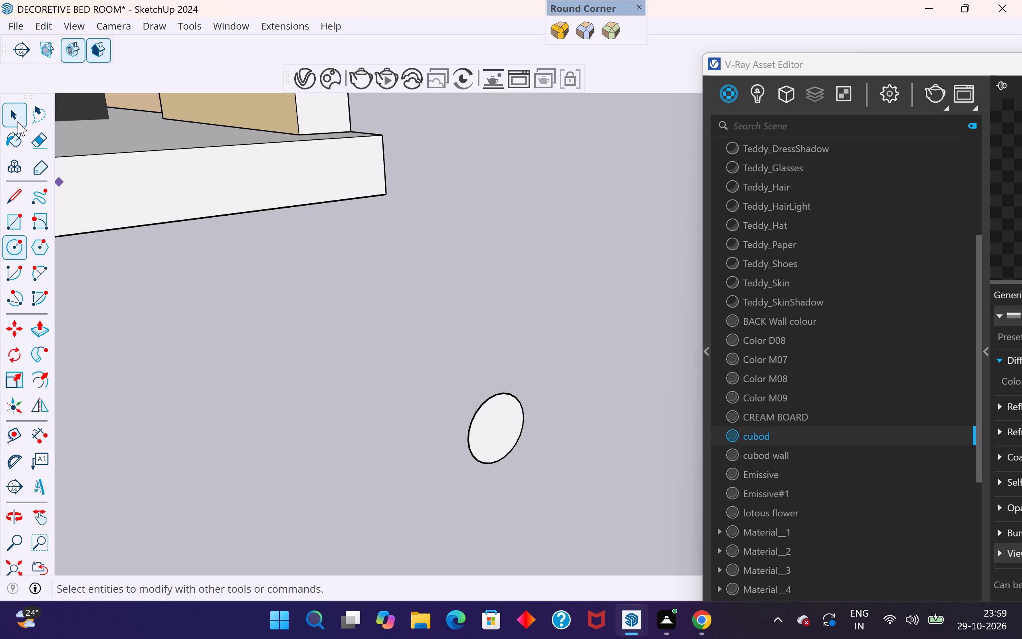
click(18, 121)
Push/Pull the circle's face outward by a short distance into a thin round disc.
middle_drag(466, 445, 684, 407)
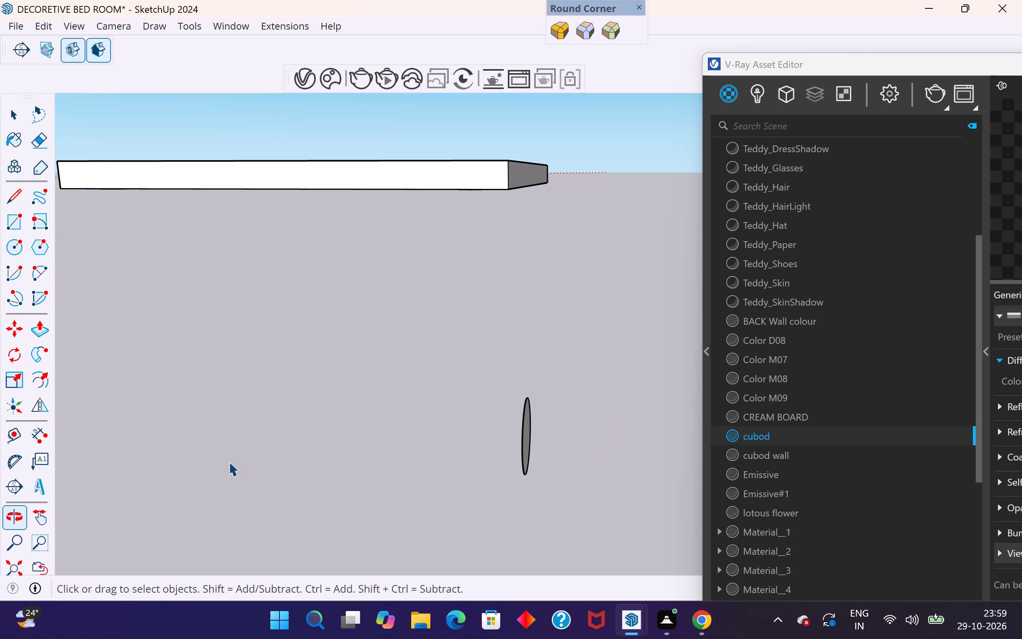
click(43, 331)
middle_drag(494, 410, 581, 439)
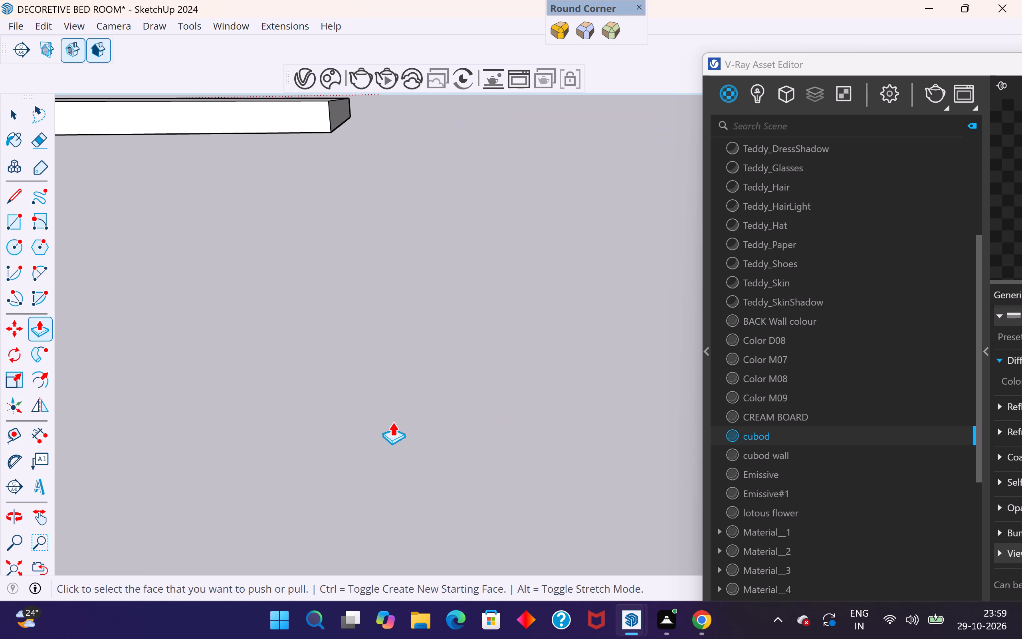
scroll(386, 421, down, 10)
scroll(572, 499, up, 3)
middle_drag(495, 409, 562, 451)
scroll(436, 403, down, 6)
scroll(588, 492, up, 1)
middle_drag(601, 495, 693, 496)
scroll(575, 430, up, 9)
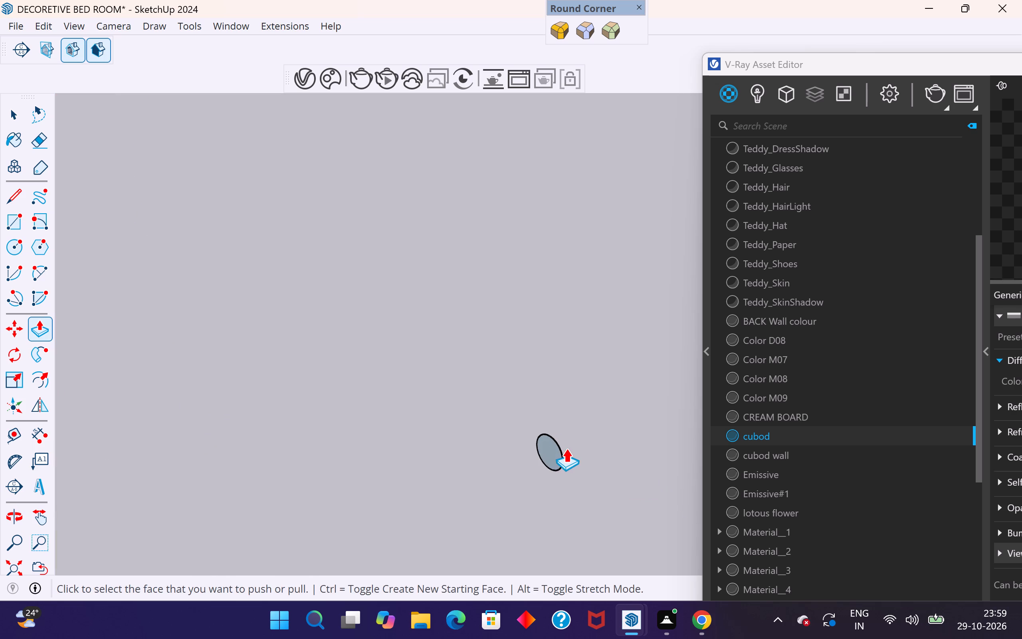
click(553, 452)
click(547, 462)
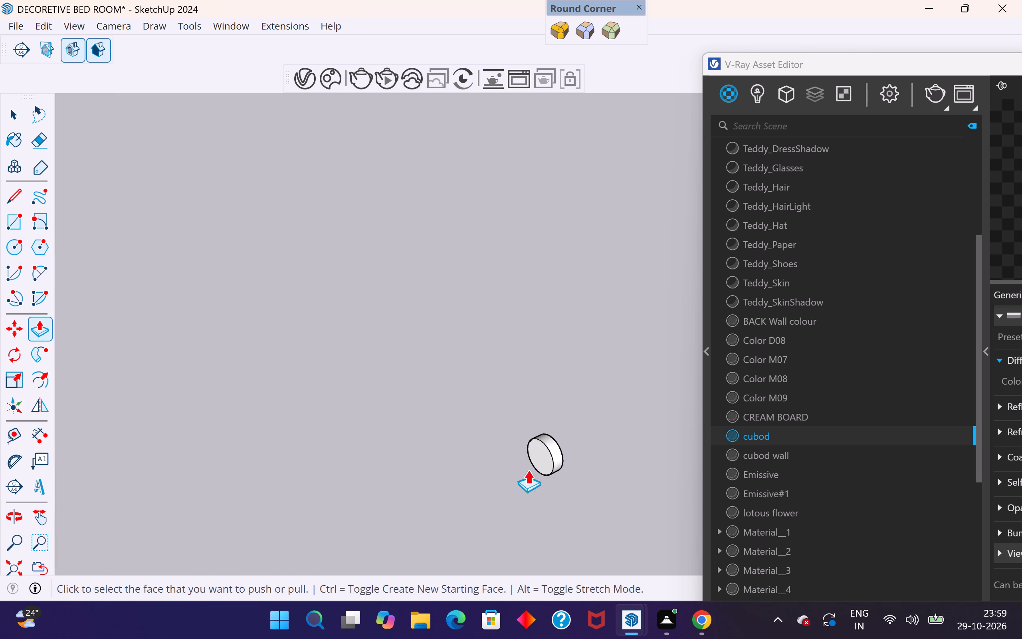
scroll(591, 466, up, 1)
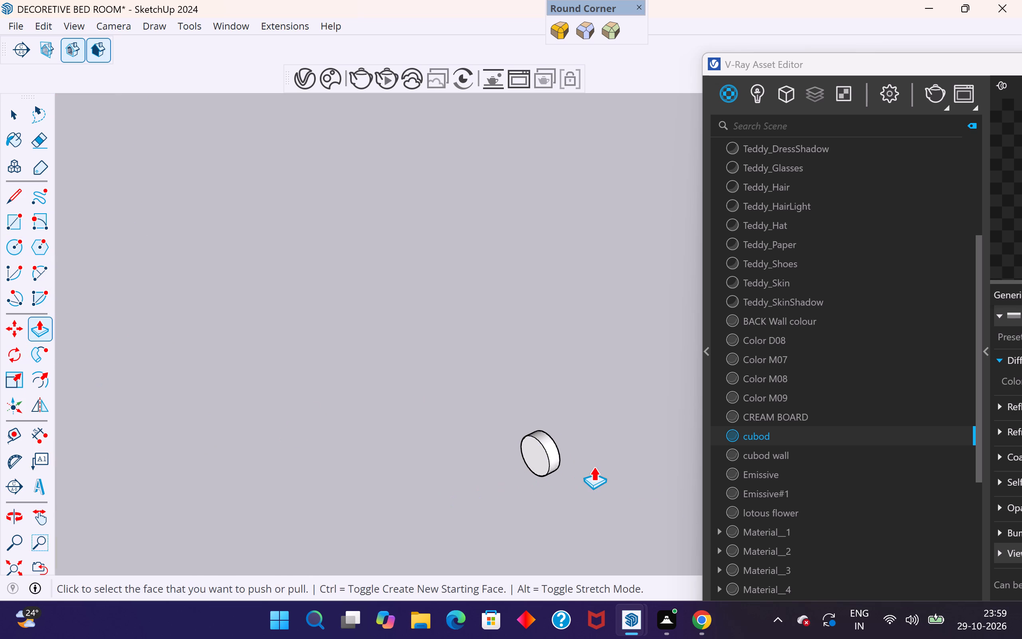
Offset the round disc's front face edge inward to form a small concentric circle at its centre.
scroll(594, 466, up, 2)
scroll(500, 450, up, 2)
click(13, 348)
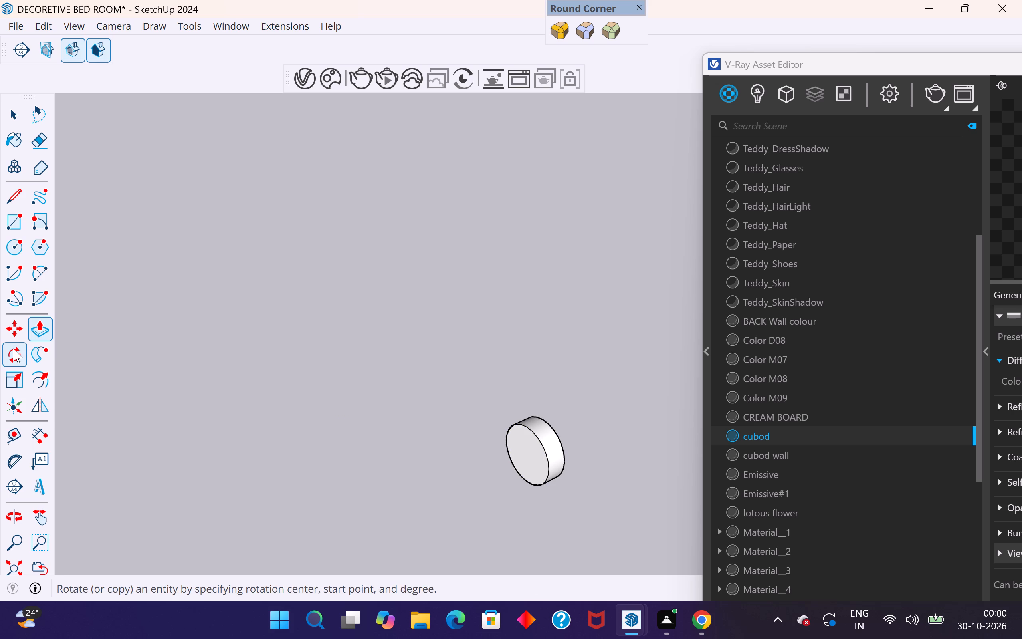
click(44, 384)
scroll(474, 464, up, 3)
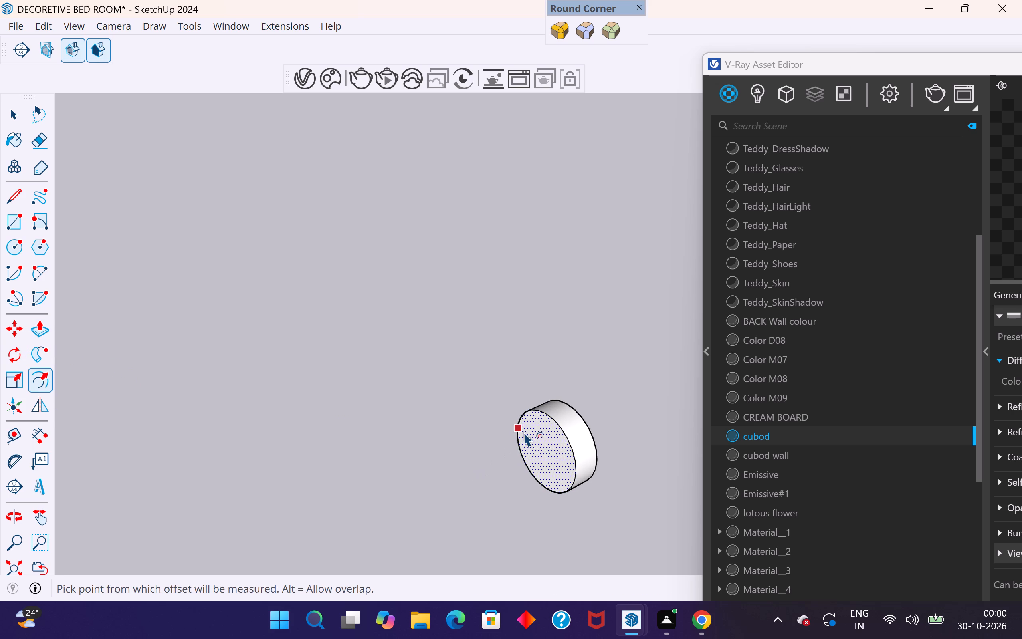
drag(524, 431, 536, 436)
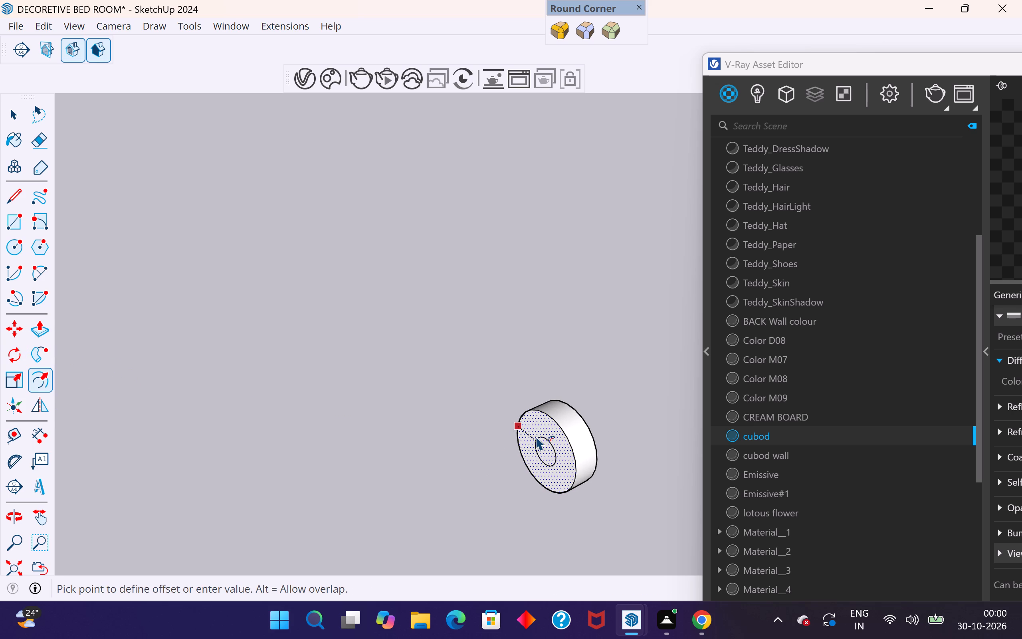
drag(536, 436, 534, 435)
click(10, 118)
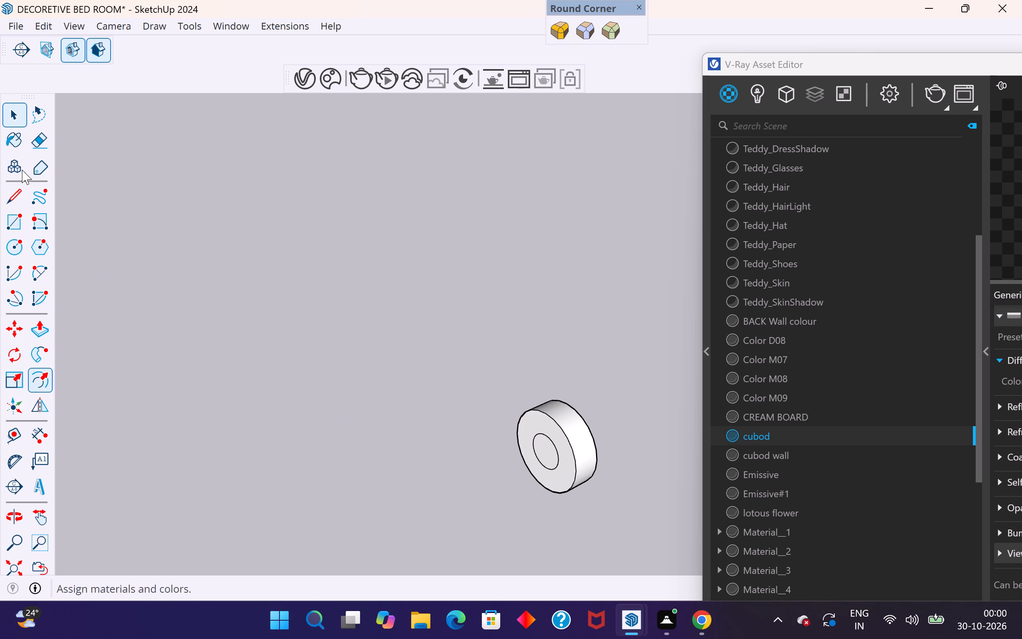
Push/Pull the small inner circle outward from the disc into a short round stem.
click(42, 325)
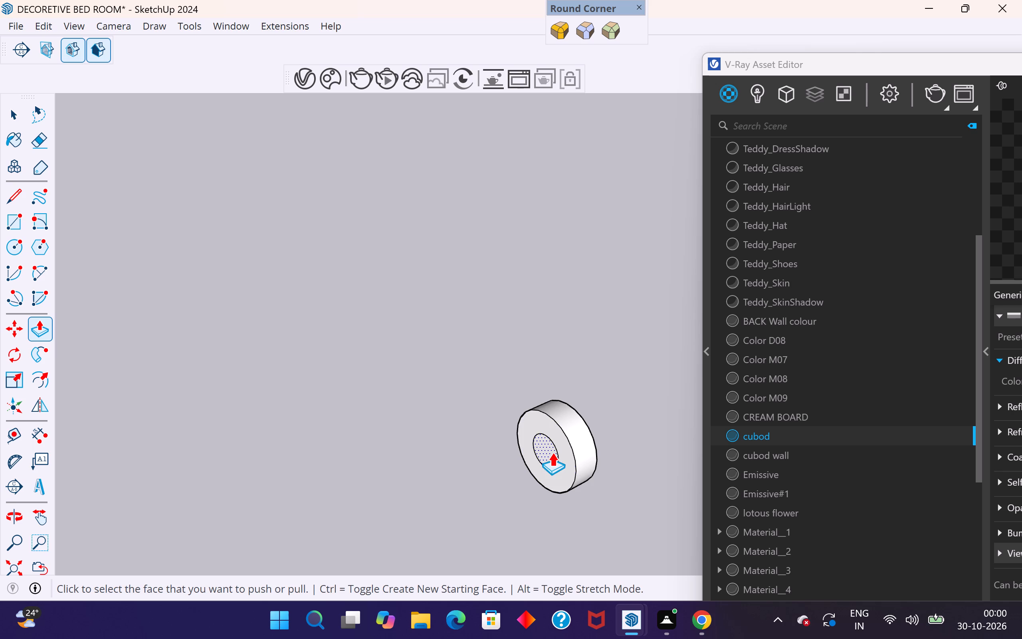
click(552, 452)
click(530, 463)
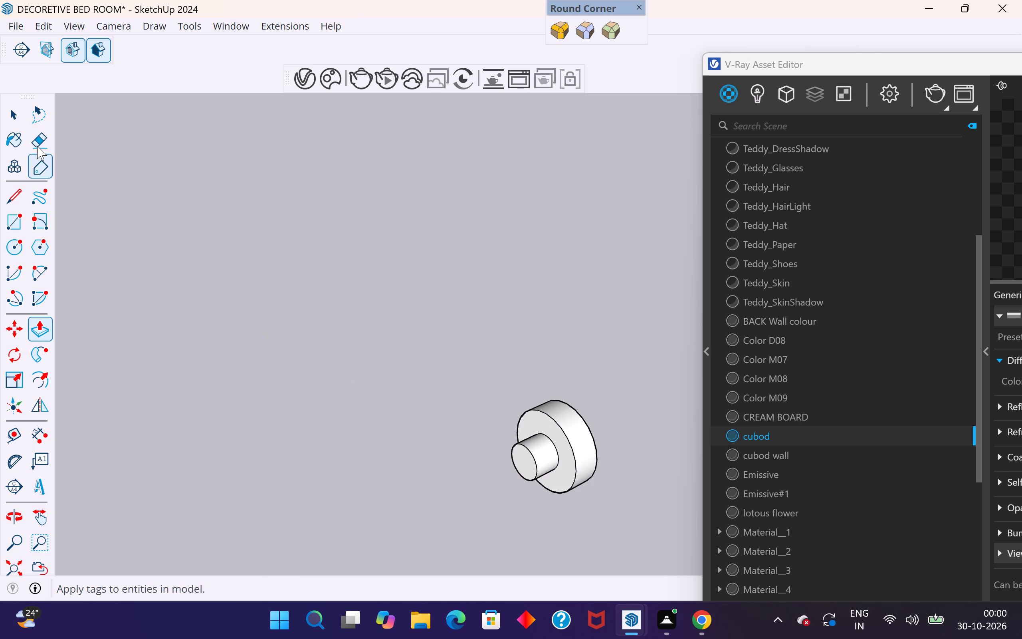
click(19, 115)
click(272, 333)
Select the whole disc and stem beside the floor slab and scale the knob up uniformly from a corner.
scroll(439, 409, down, 6)
middle_drag(588, 425, 91, 494)
scroll(549, 312, down, 6)
scroll(492, 343, down, 16)
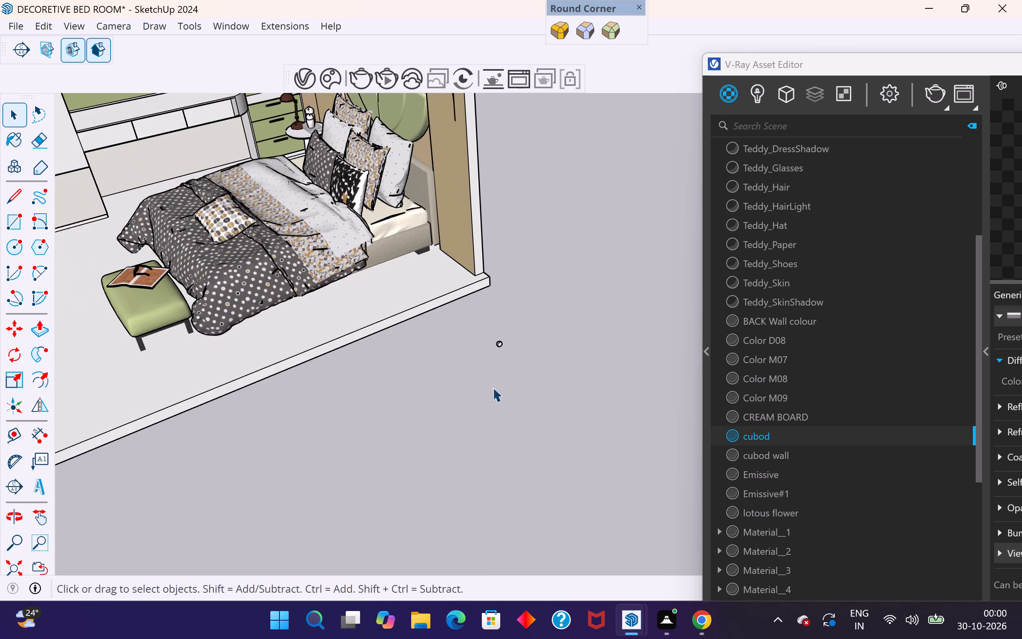
scroll(488, 416, down, 4)
middle_drag(481, 405, 486, 323)
middle_drag(490, 340, 583, 384)
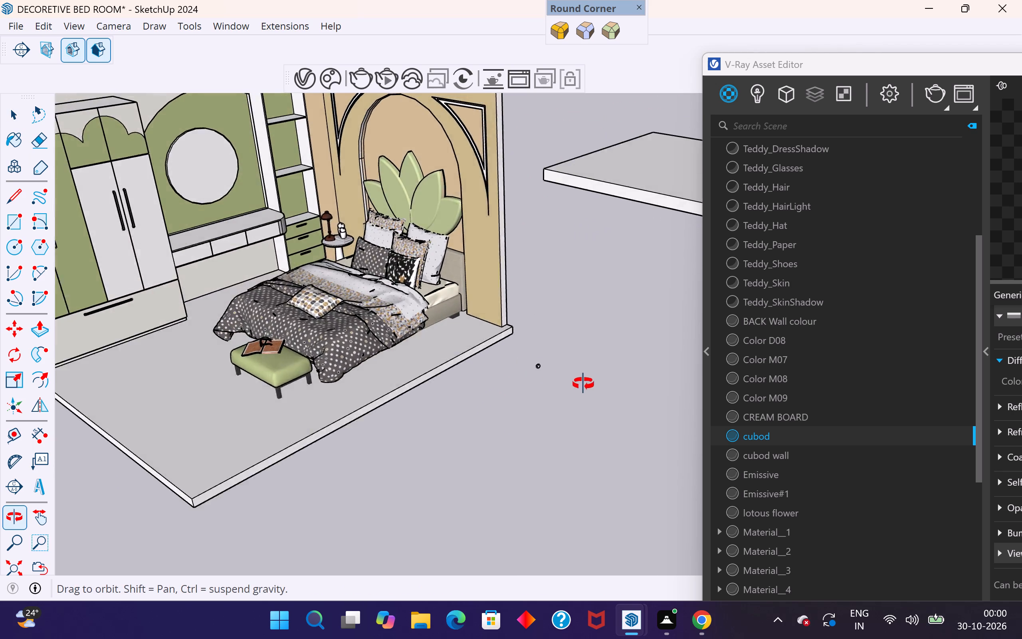
middle_drag(583, 384, 589, 385)
scroll(578, 371, up, 15)
drag(588, 338, 556, 384)
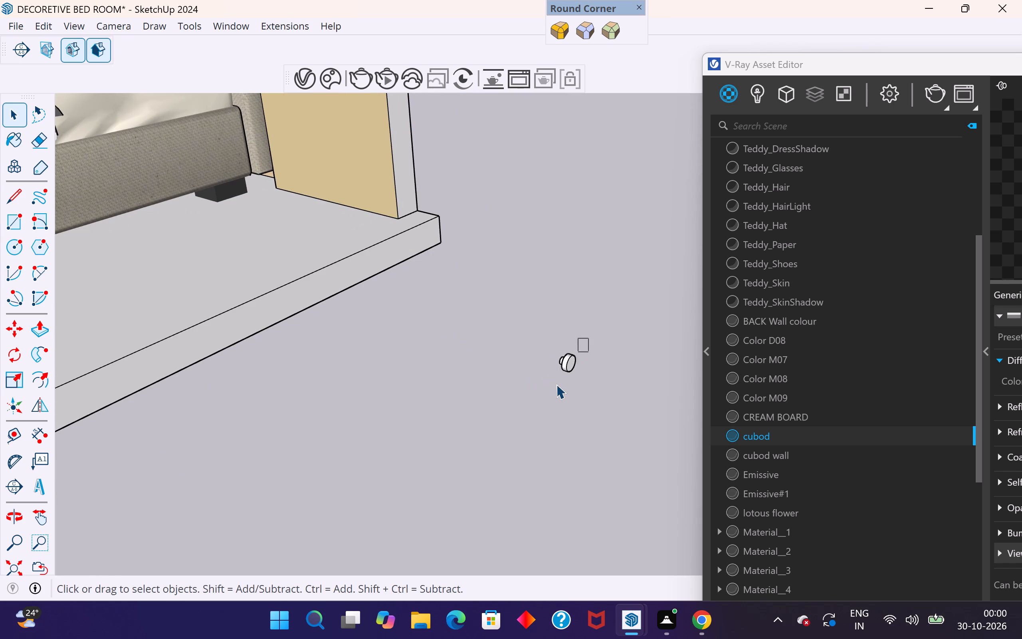
drag(556, 384, 555, 385)
key(s)
scroll(586, 358, up, 4)
middle_drag(594, 361, 468, 353)
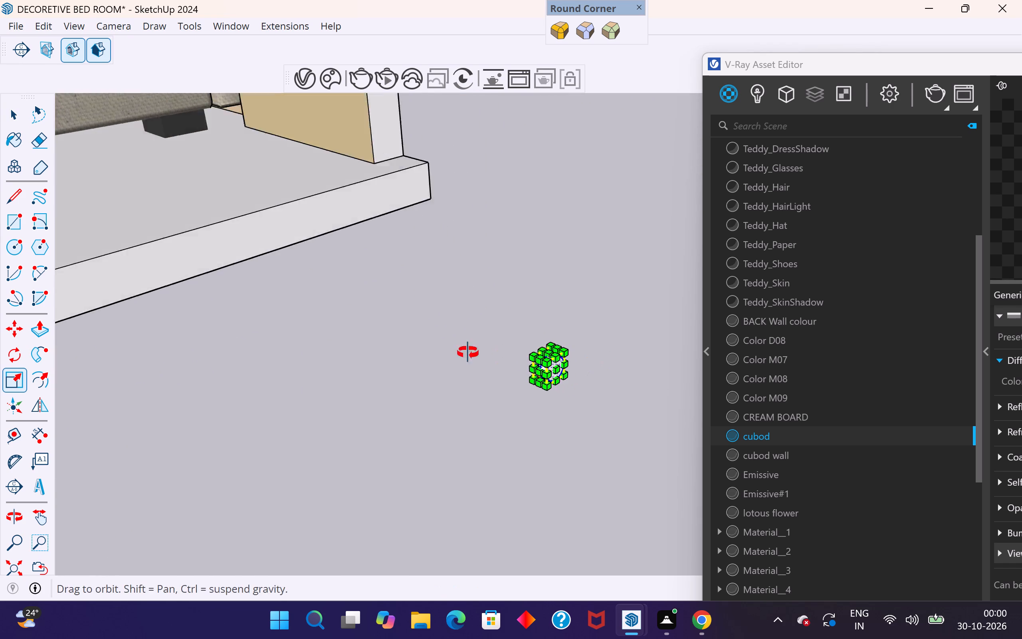
middle_drag(468, 353, 333, 352)
middle_drag(519, 377, 437, 300)
middle_drag(578, 397, 557, 400)
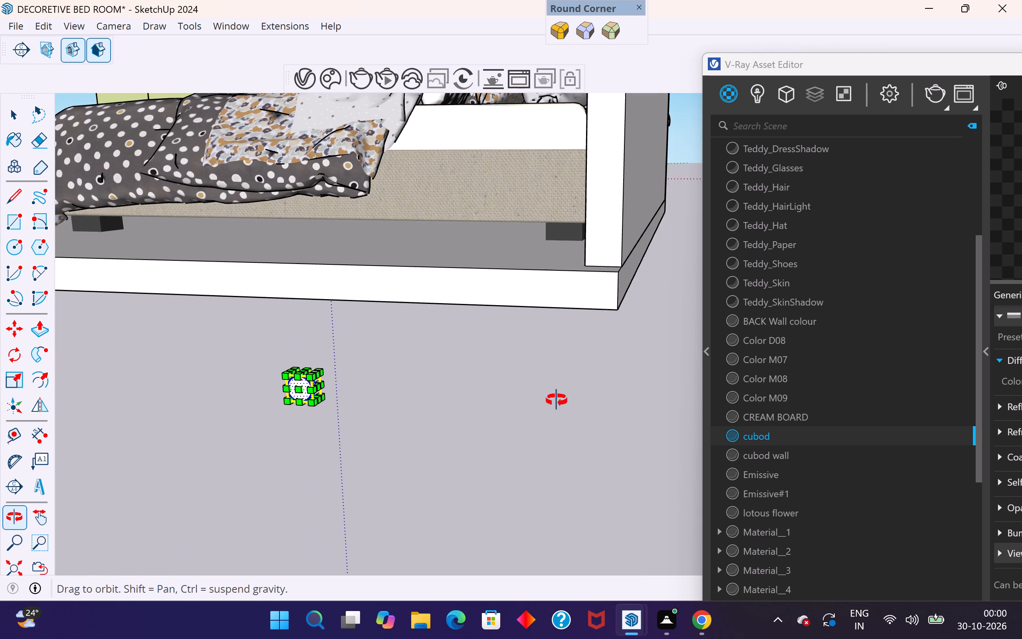
middle_drag(557, 400, 557, 401)
scroll(275, 412, up, 11)
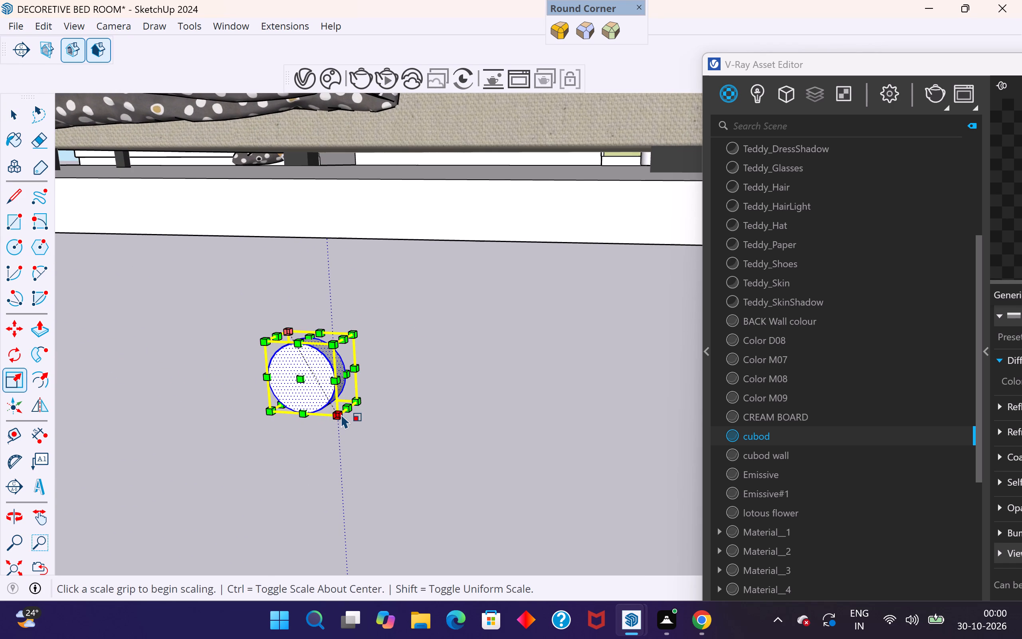
ctrl+drag(337, 417, 363, 436)
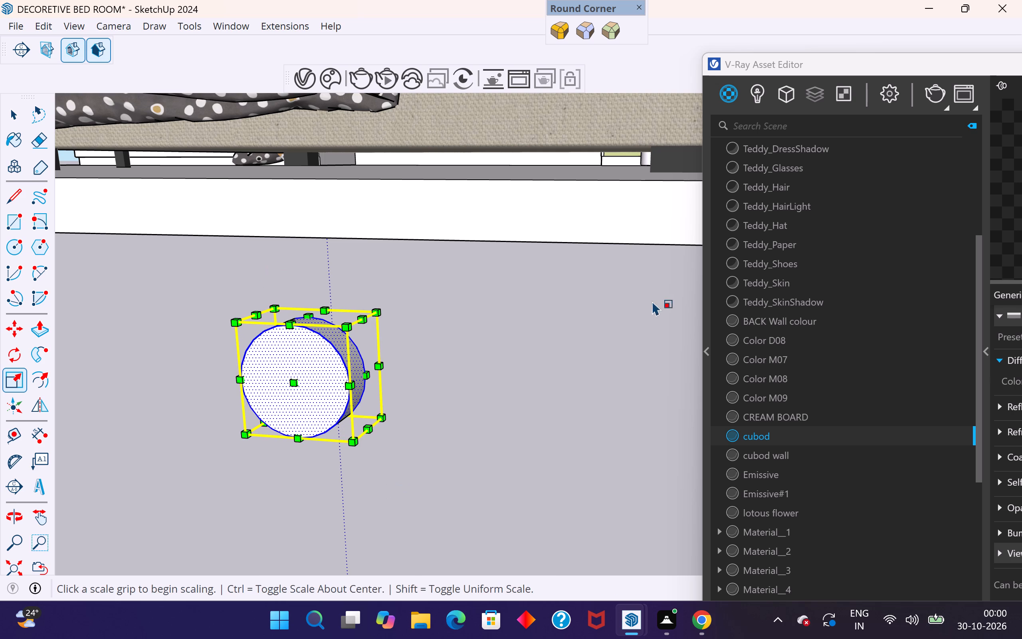
click(15, 120)
click(236, 293)
Push/Pull the ring face around the stem slightly inward to make the knob's disc thinner.
scroll(460, 324, down, 6)
middle_drag(307, 368, 432, 386)
scroll(249, 370, down, 11)
scroll(128, 346, down, 6)
middle_drag(151, 380, 313, 413)
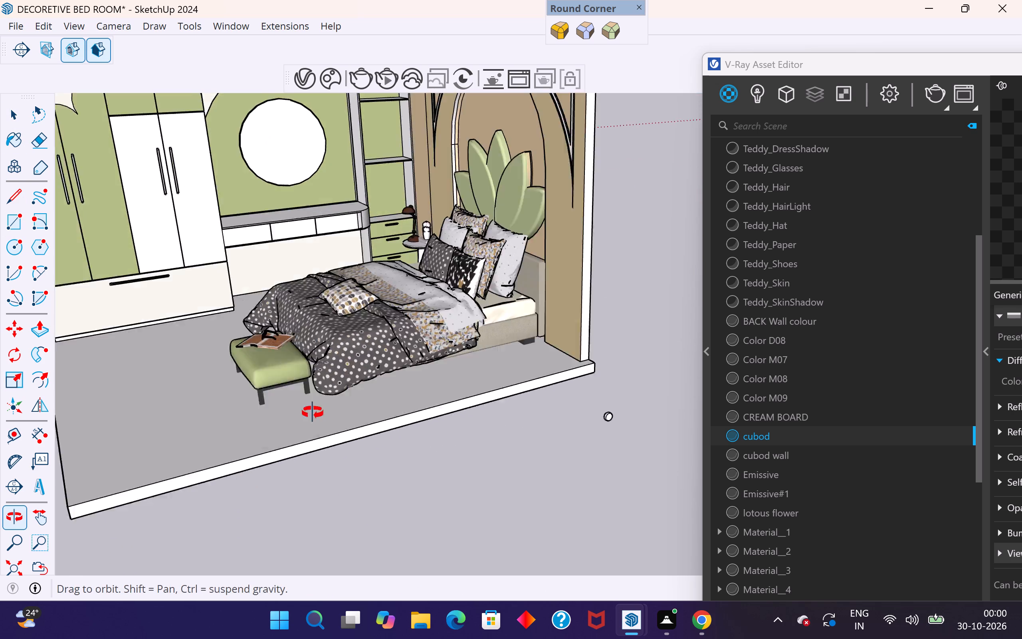
middle_drag(313, 413, 451, 421)
scroll(160, 370, down, 6)
scroll(65, 401, down, 5)
middle_drag(178, 455, 456, 457)
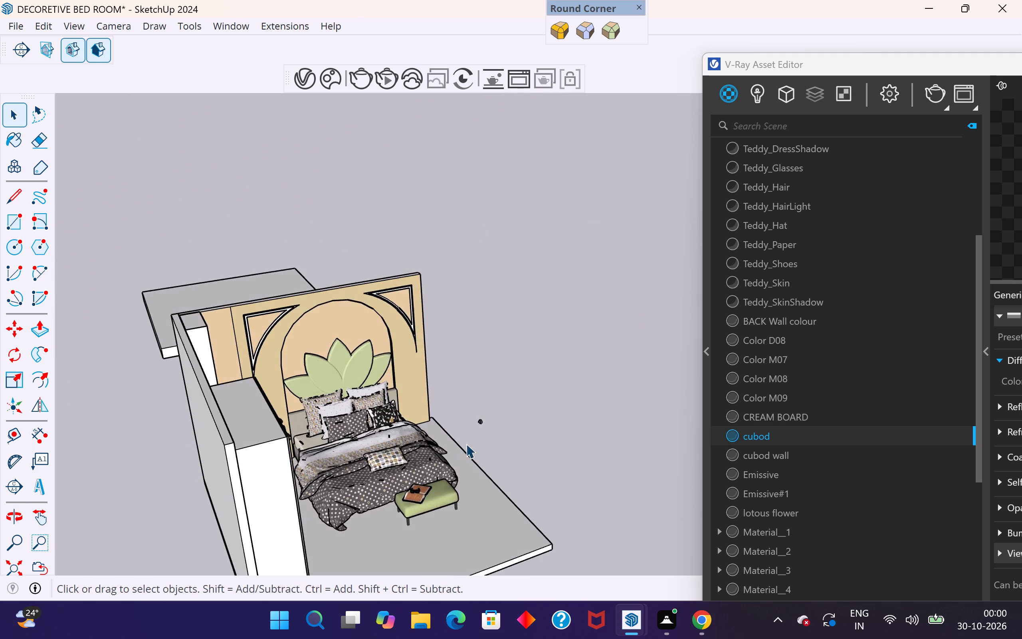
scroll(473, 435, up, 20)
scroll(473, 435, up, 9)
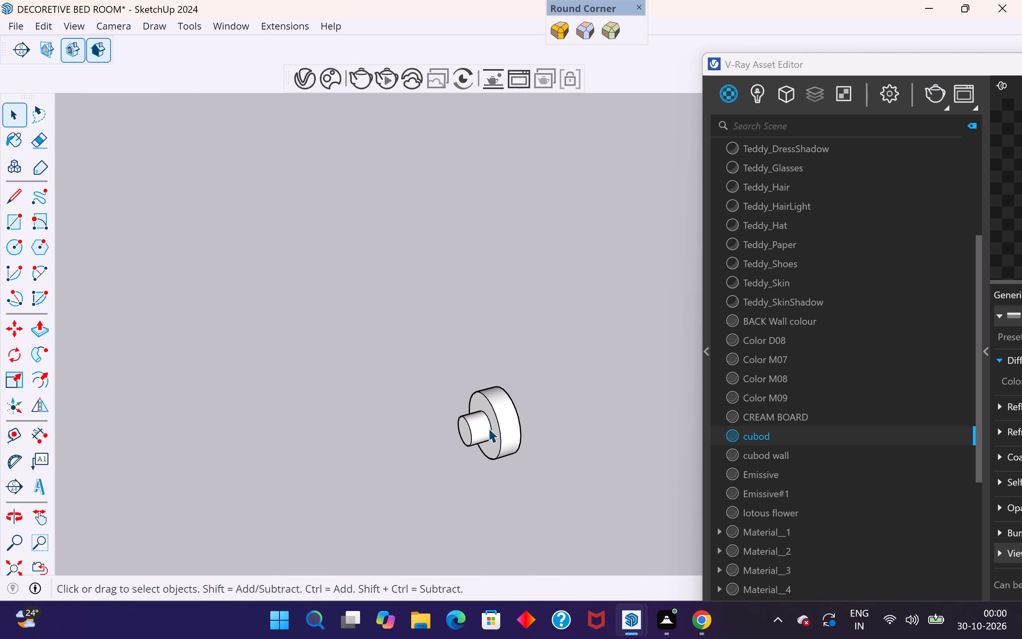
middle_drag(494, 439, 599, 436)
scroll(495, 468, up, 3)
click(527, 445)
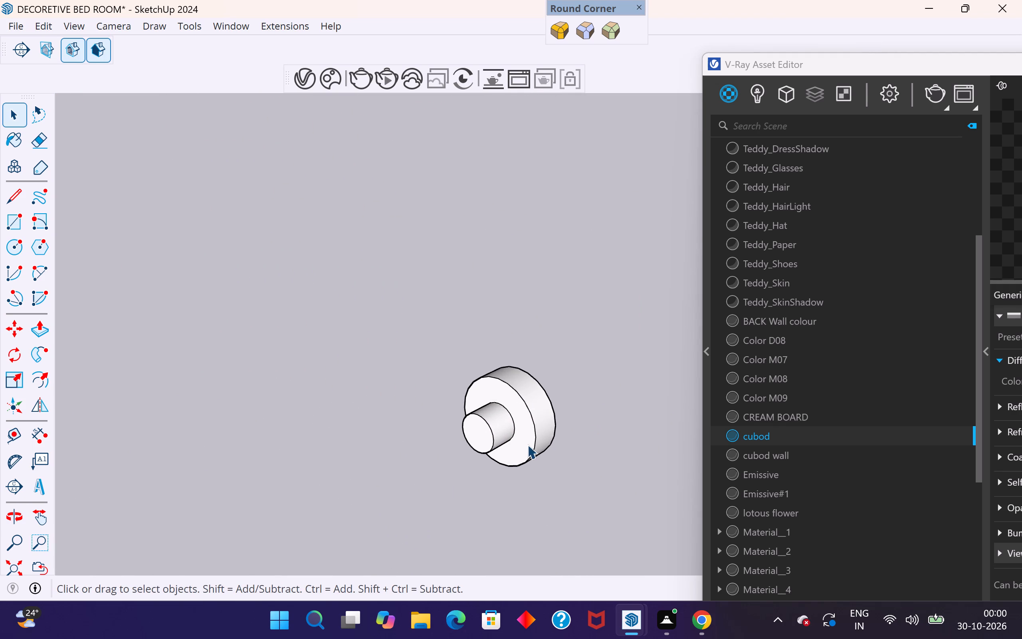
click(42, 331)
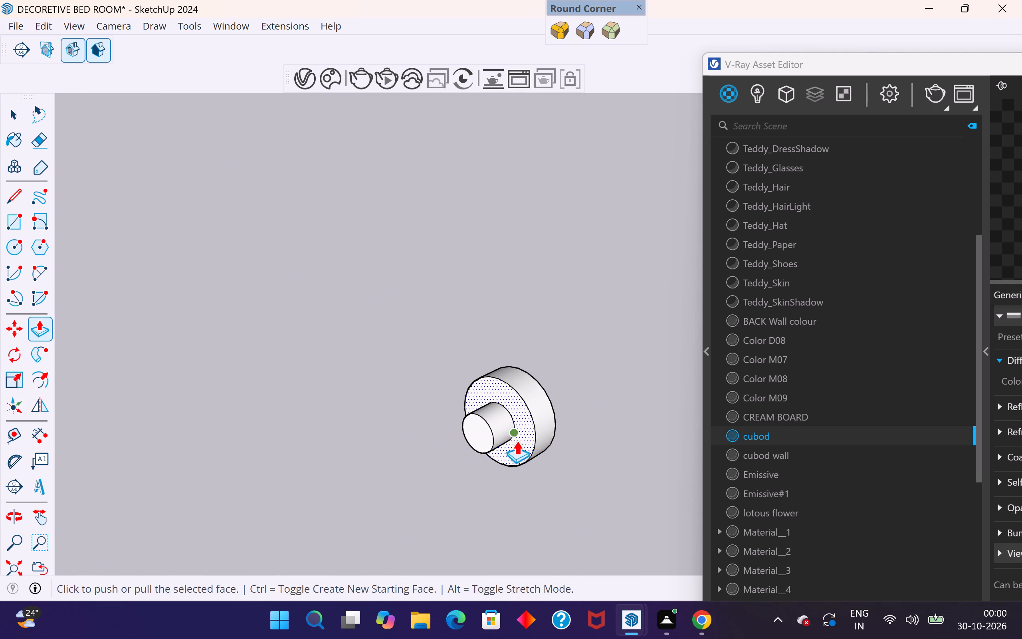
click(518, 441)
click(525, 439)
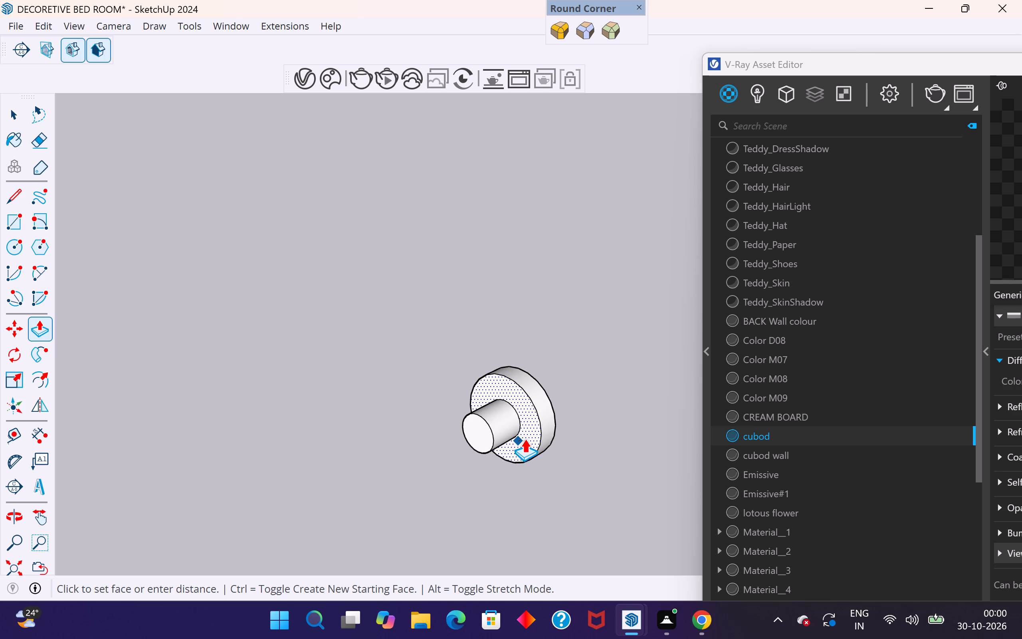